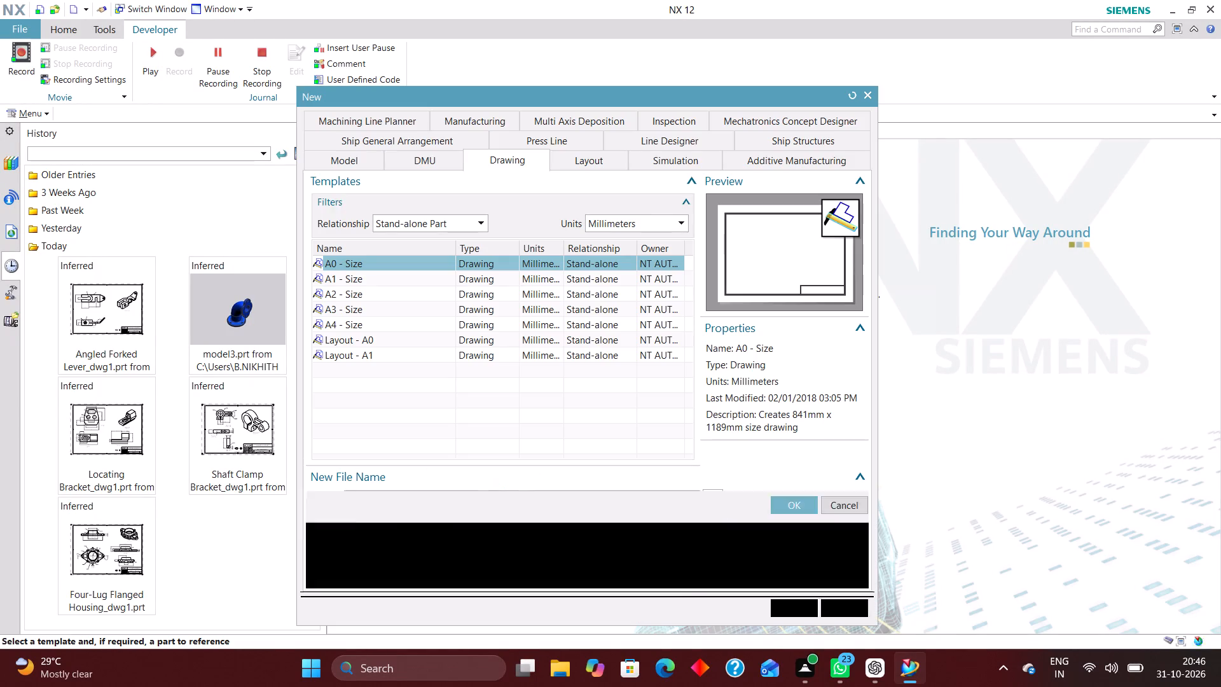
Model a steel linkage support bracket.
Create a new millimetre Model part, model1.prt, in the Linkage Support Bracket folder inside Mechanical Components on the Desktop.
{"action": "left_click", "coordinate": [338, 156]}
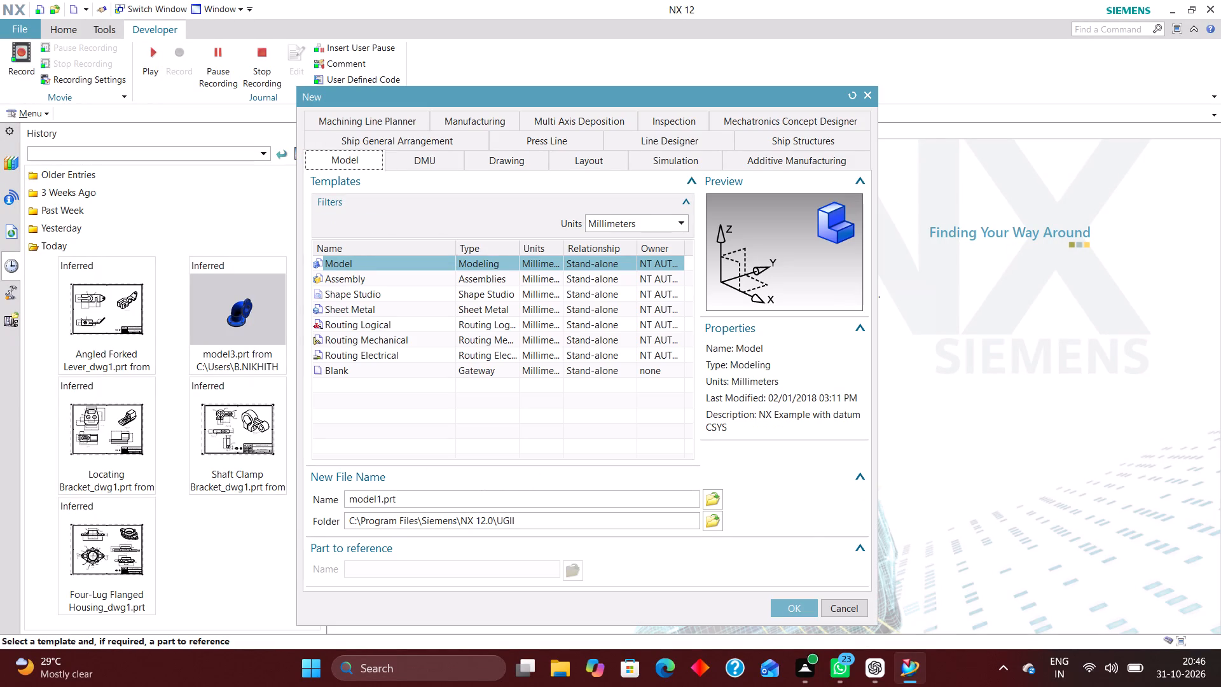
{"action": "left_click", "coordinate": [721, 524]}
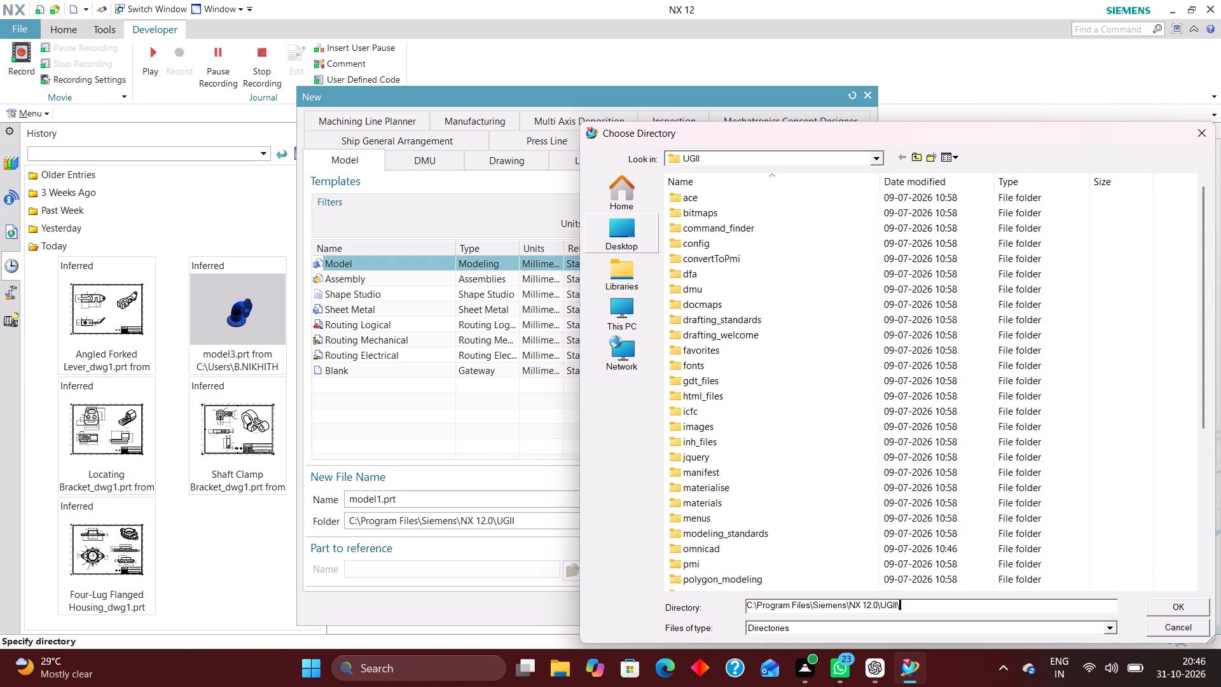
{"action": "left_click", "coordinate": [630, 243]}
{"action": "double_click", "coordinate": [1028, 364]}
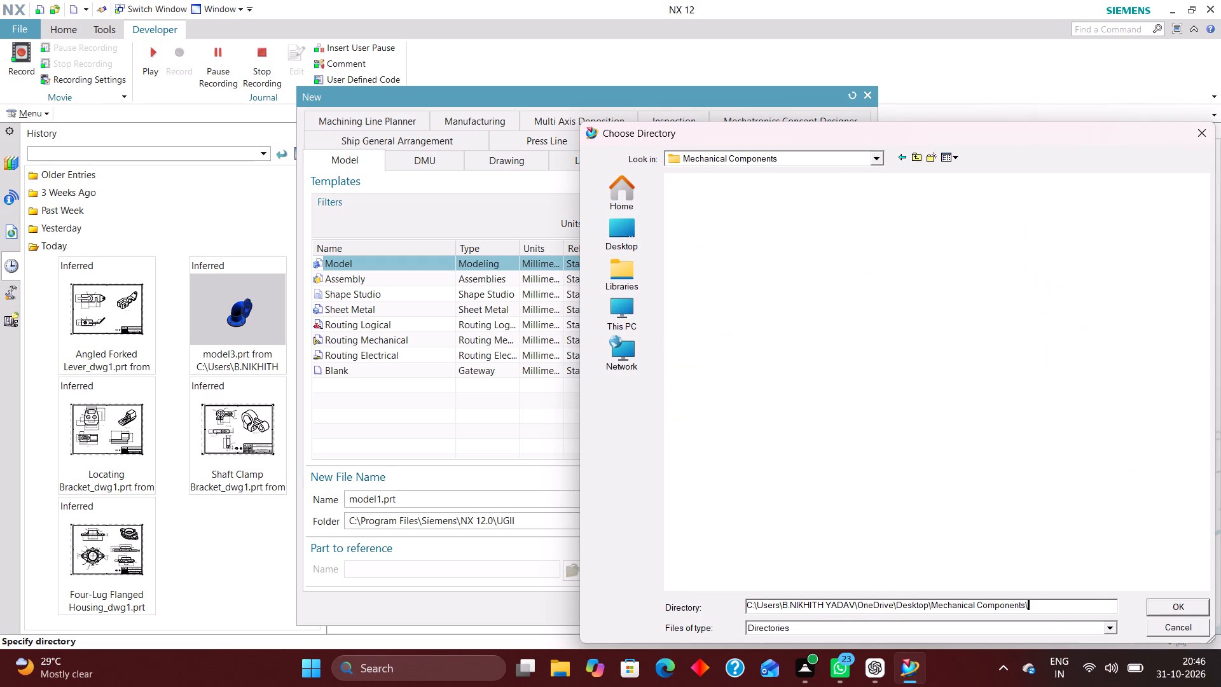
{"action": "scroll", "coordinate": [778, 341], "scroll_direction": "down", "scroll_amount": 11}
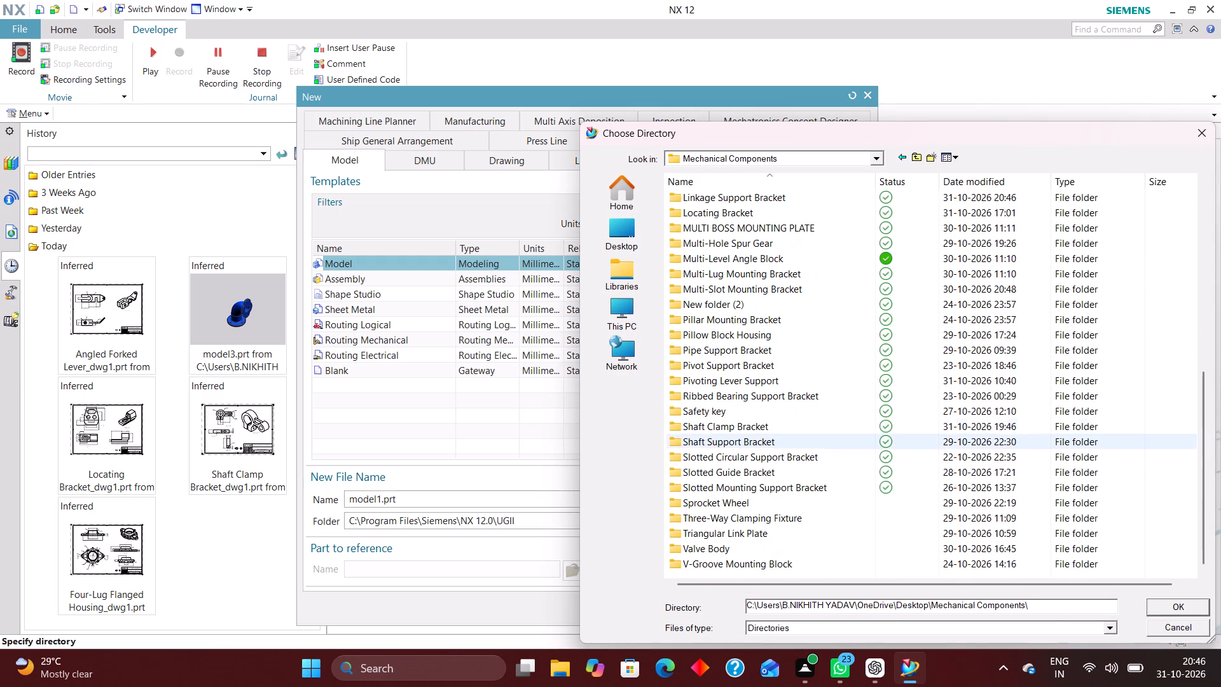
{"action": "scroll", "coordinate": [773, 453], "scroll_direction": "down", "scroll_amount": 1}
{"action": "scroll", "coordinate": [772, 396], "scroll_direction": "up", "scroll_amount": 2}
{"action": "scroll", "coordinate": [761, 339], "scroll_direction": "up", "scroll_amount": 1}
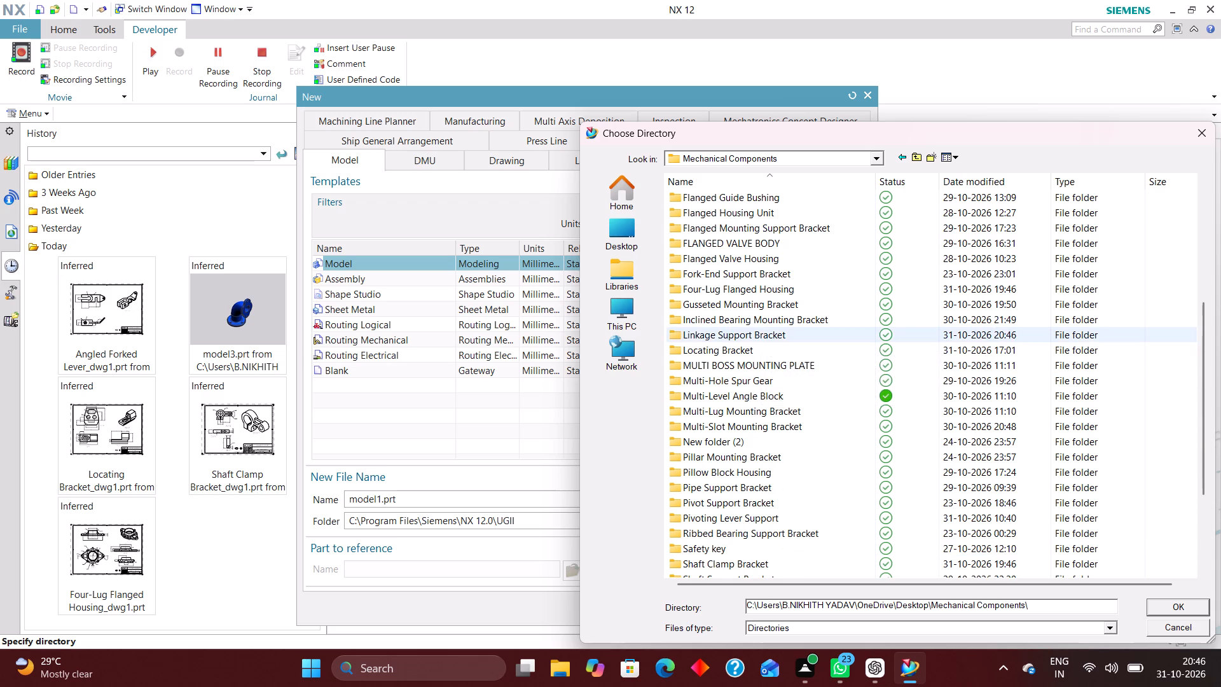
{"action": "left_click", "coordinate": [757, 338]}
{"action": "double_click", "coordinate": [776, 335]}
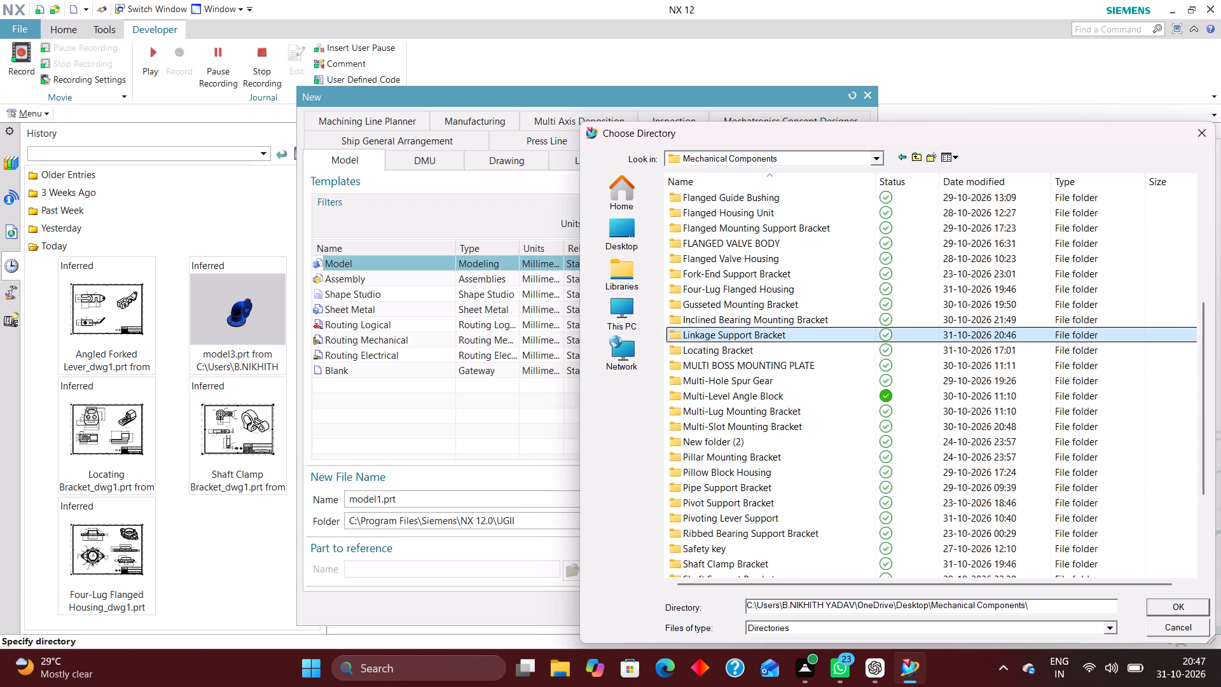
{"action": "left_click", "coordinate": [1192, 609]}
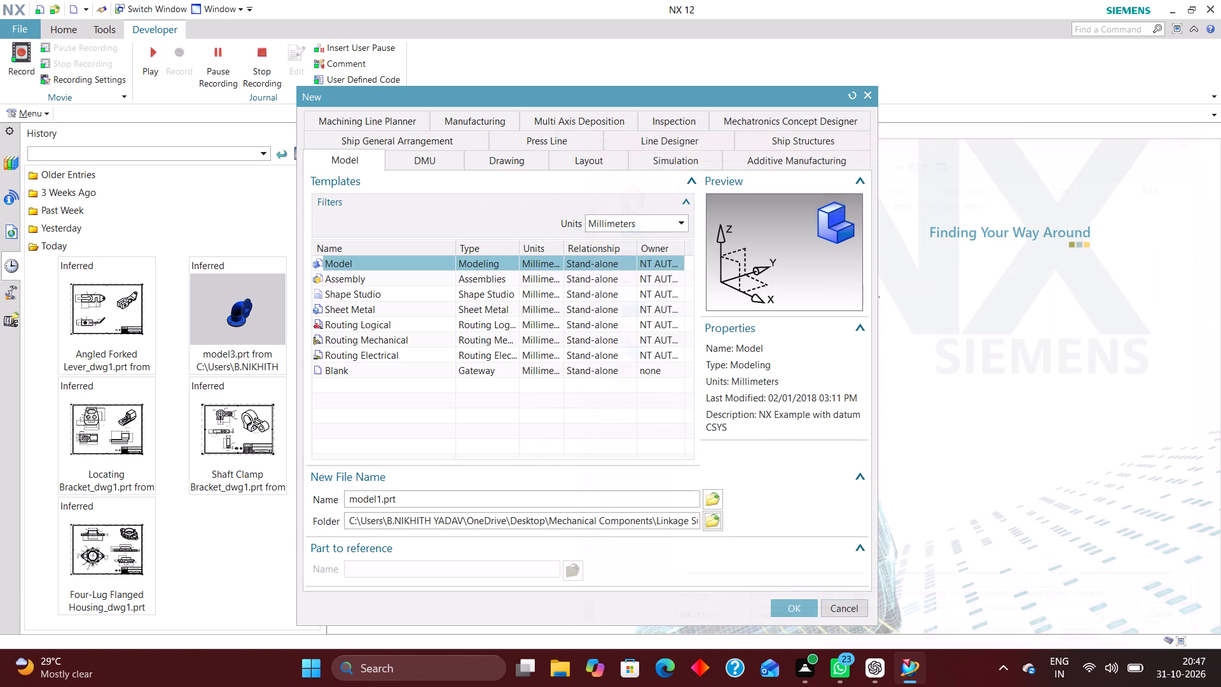
{"action": "left_click", "coordinate": [790, 613]}
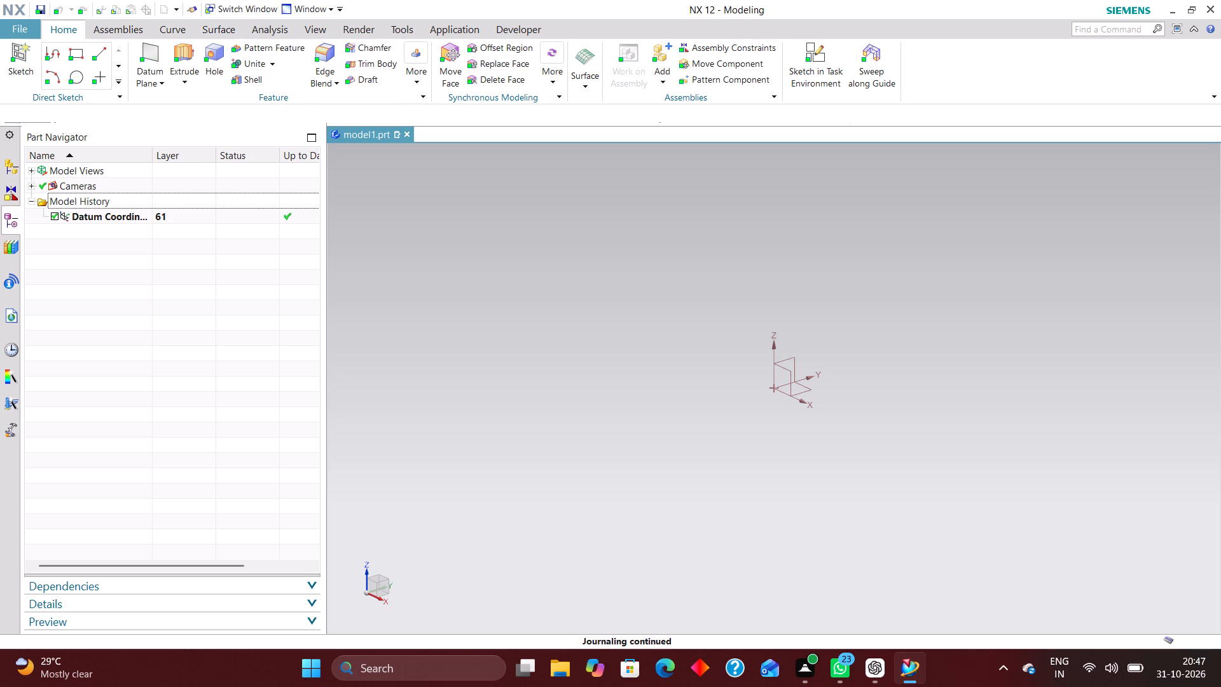
Configure the sketch preferences with dimension labels as Value, and turn off Continuous Auto Dimensioning and Display Auto Dimensions.
{"action": "left_click", "coordinate": [28, 27]}
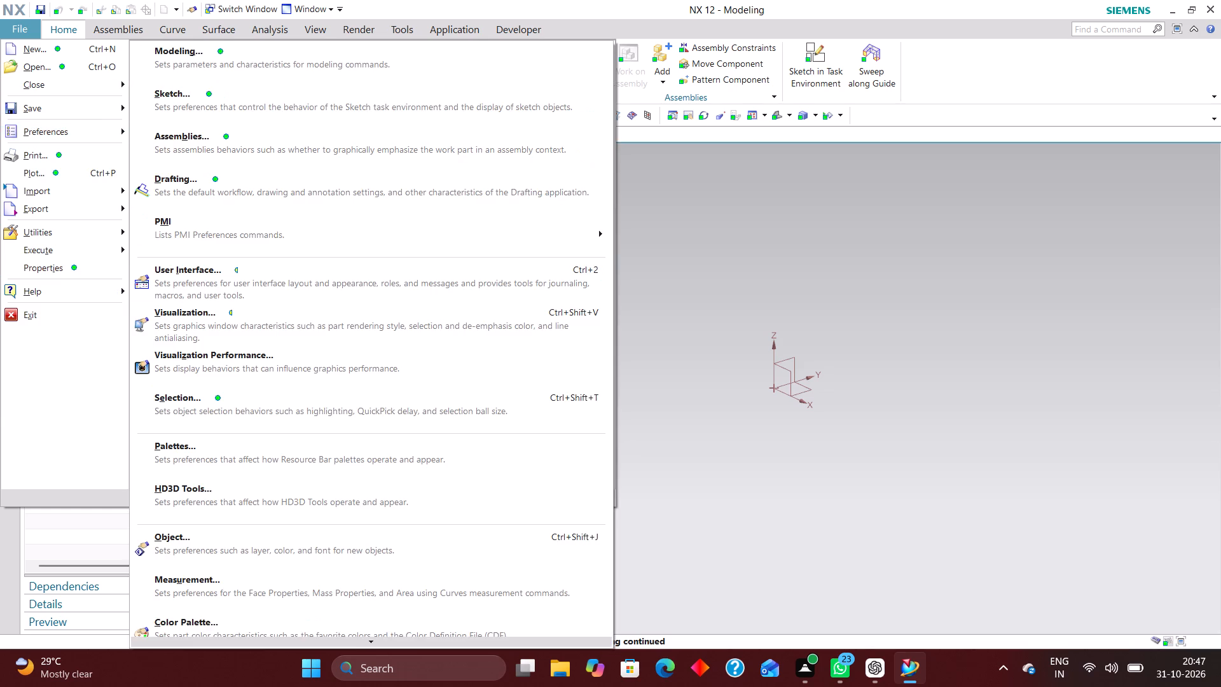
{"action": "left_click", "coordinate": [684, 237]}
{"action": "left_click", "coordinate": [38, 116]}
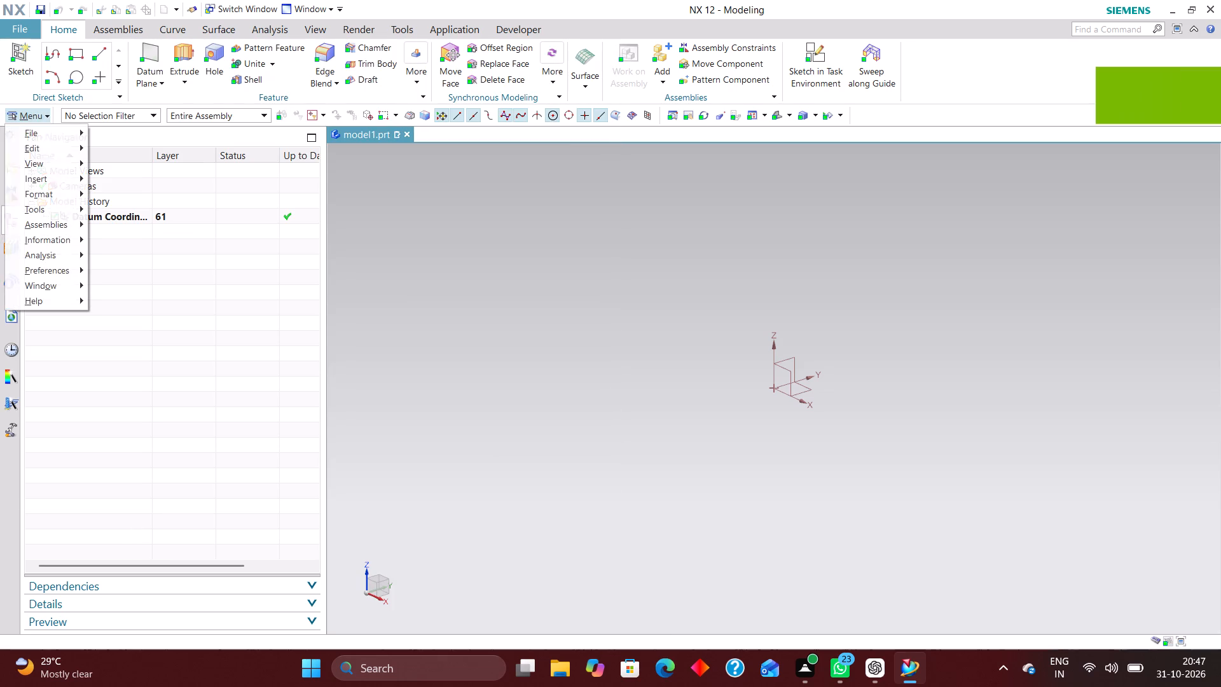
{"action": "left_click", "coordinate": [74, 274]}
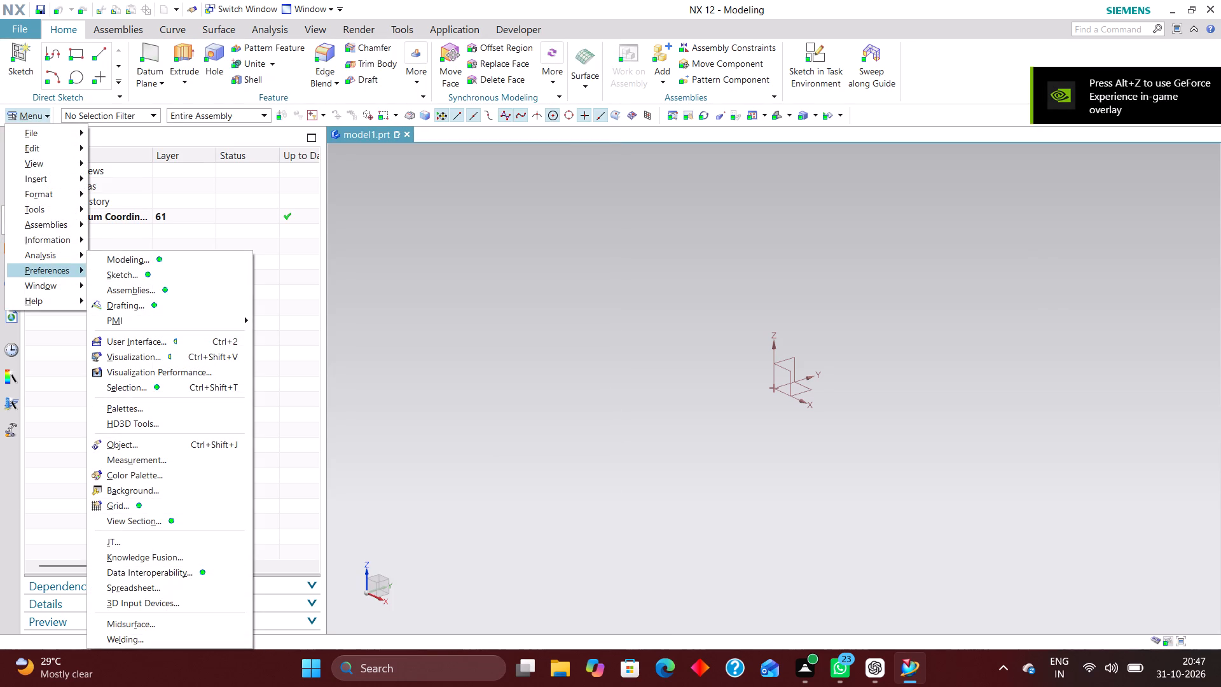
{"action": "left_click", "coordinate": [150, 275]}
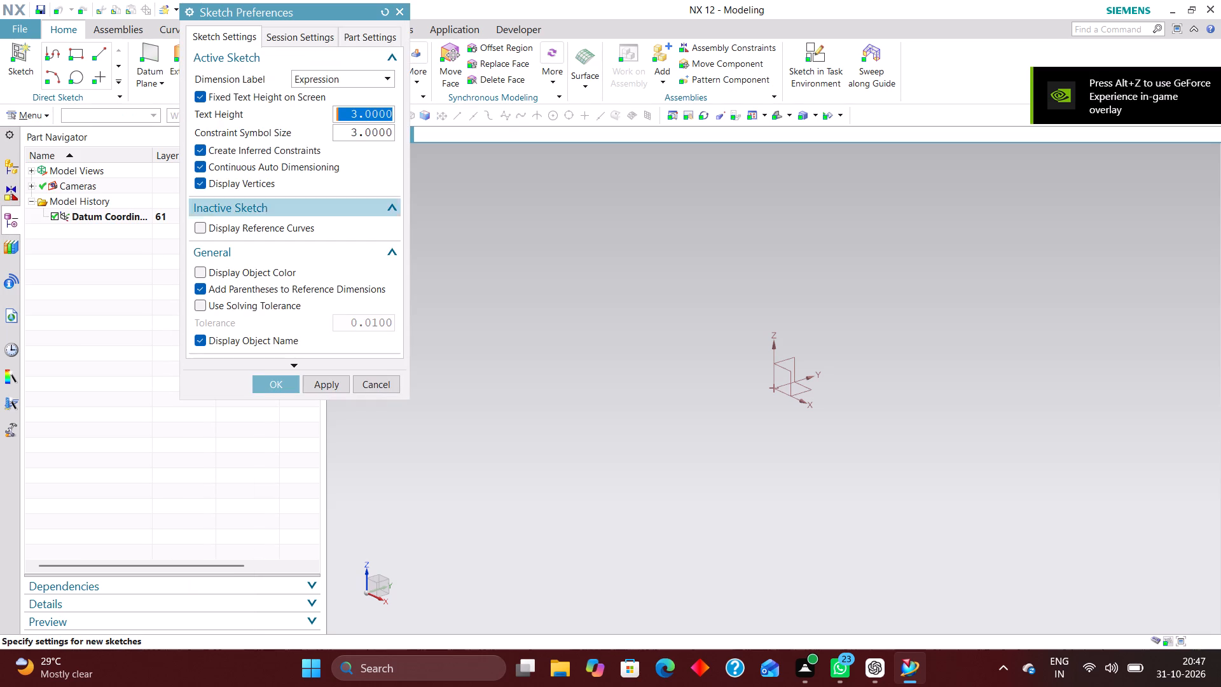
{"action": "left_click", "coordinate": [323, 78]}
{"action": "left_click", "coordinate": [320, 121]}
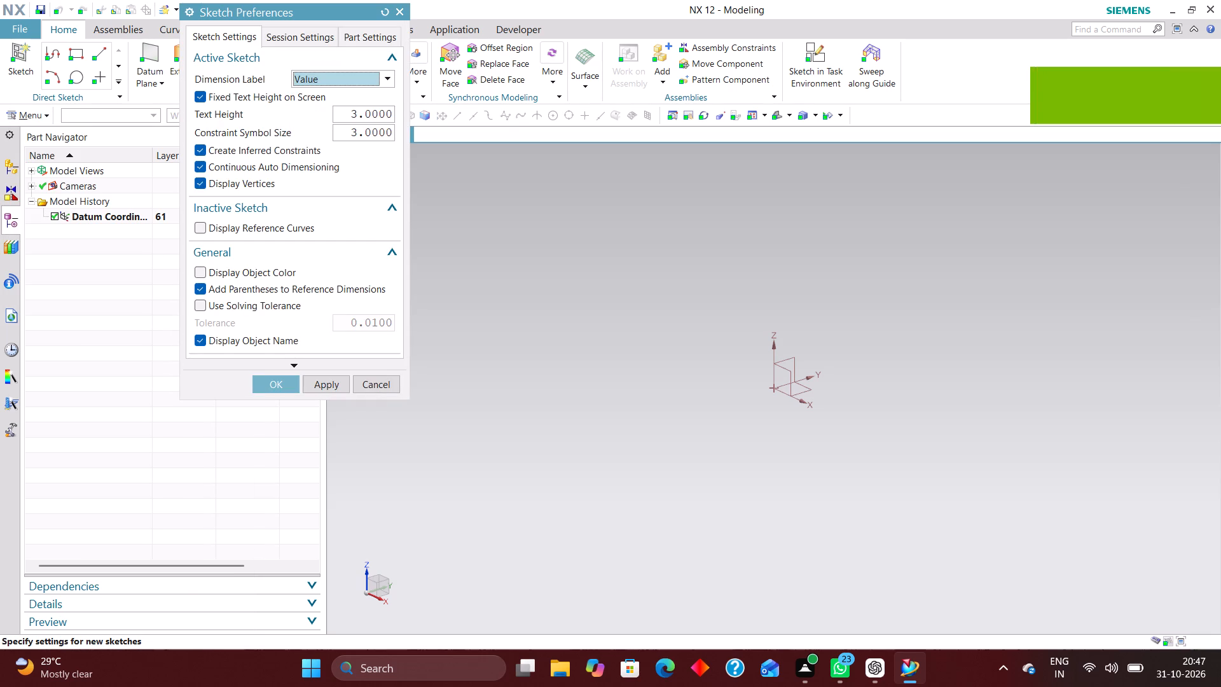
{"action": "left_click", "coordinate": [258, 164]}
{"action": "left_click", "coordinate": [311, 41]}
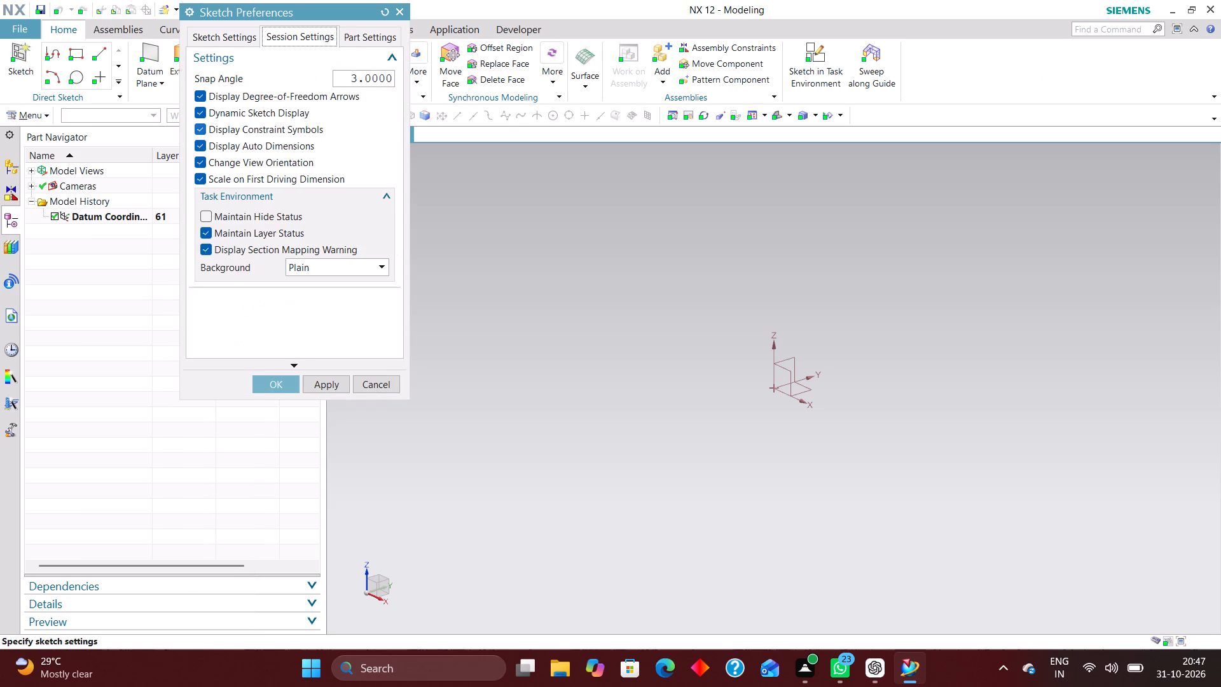
{"action": "left_click", "coordinate": [262, 148]}
{"action": "left_click", "coordinate": [270, 384]}
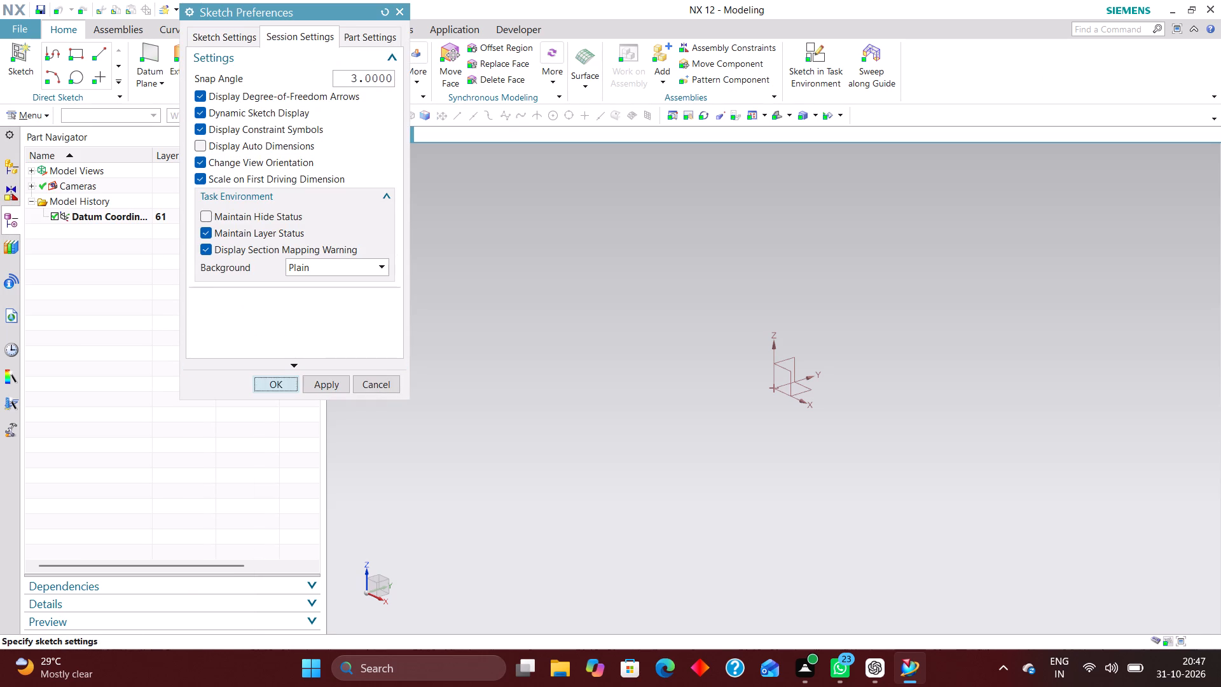
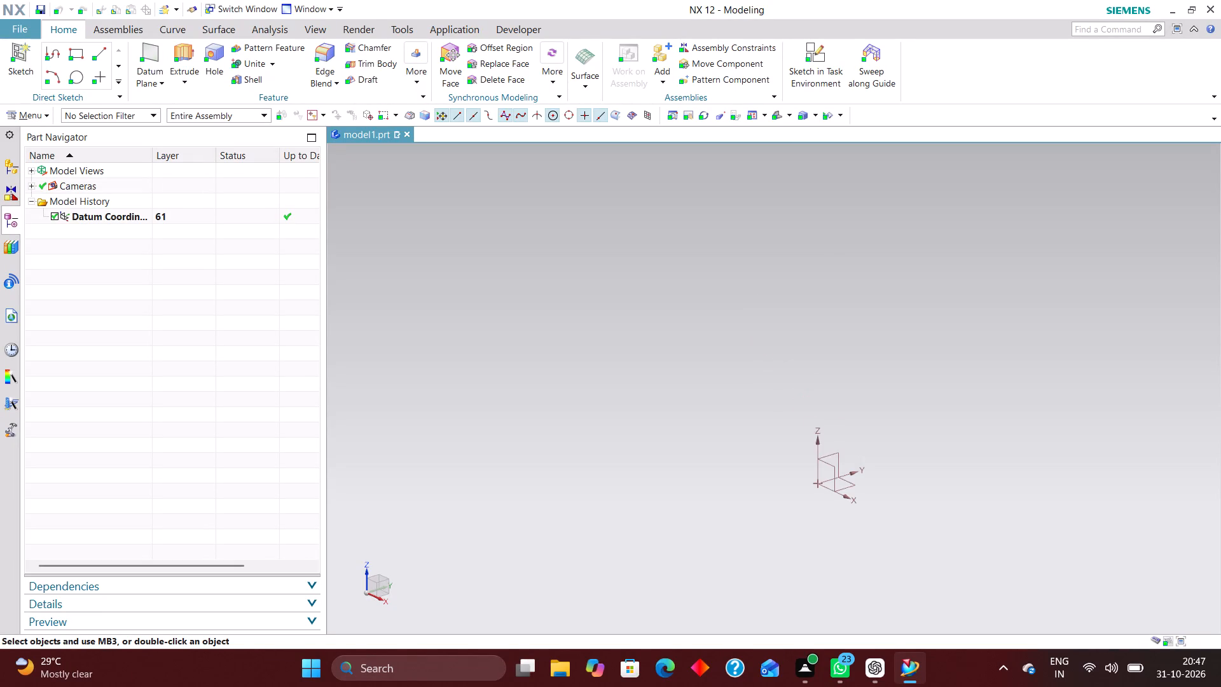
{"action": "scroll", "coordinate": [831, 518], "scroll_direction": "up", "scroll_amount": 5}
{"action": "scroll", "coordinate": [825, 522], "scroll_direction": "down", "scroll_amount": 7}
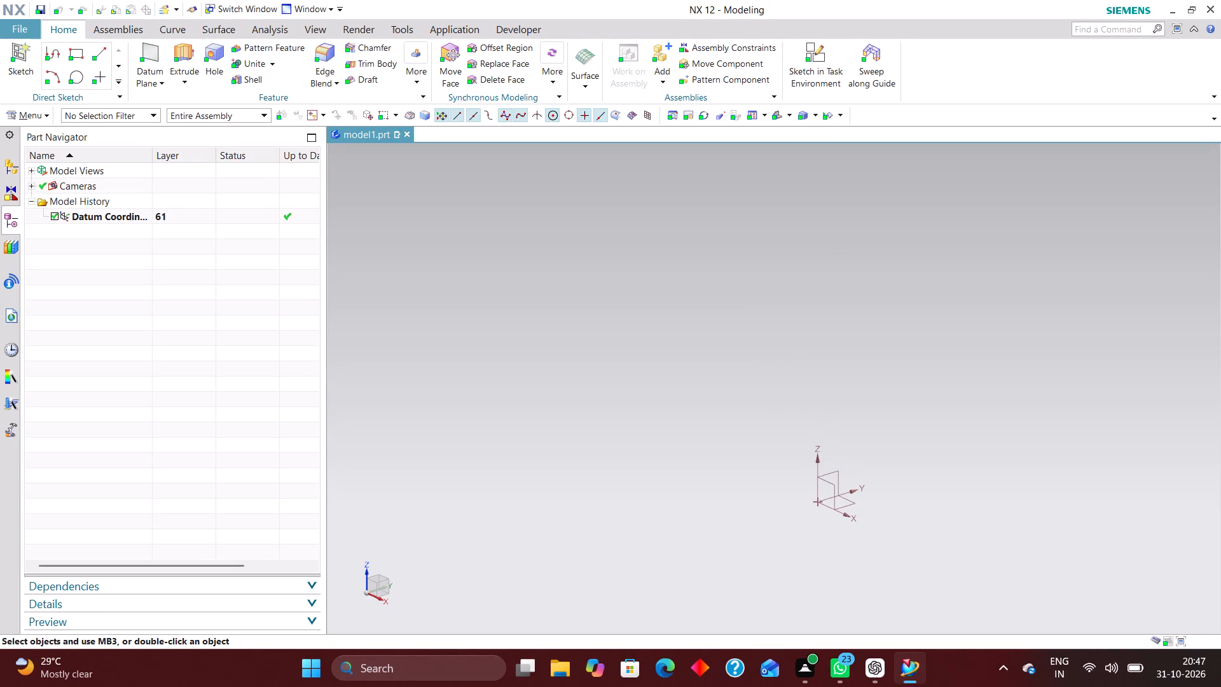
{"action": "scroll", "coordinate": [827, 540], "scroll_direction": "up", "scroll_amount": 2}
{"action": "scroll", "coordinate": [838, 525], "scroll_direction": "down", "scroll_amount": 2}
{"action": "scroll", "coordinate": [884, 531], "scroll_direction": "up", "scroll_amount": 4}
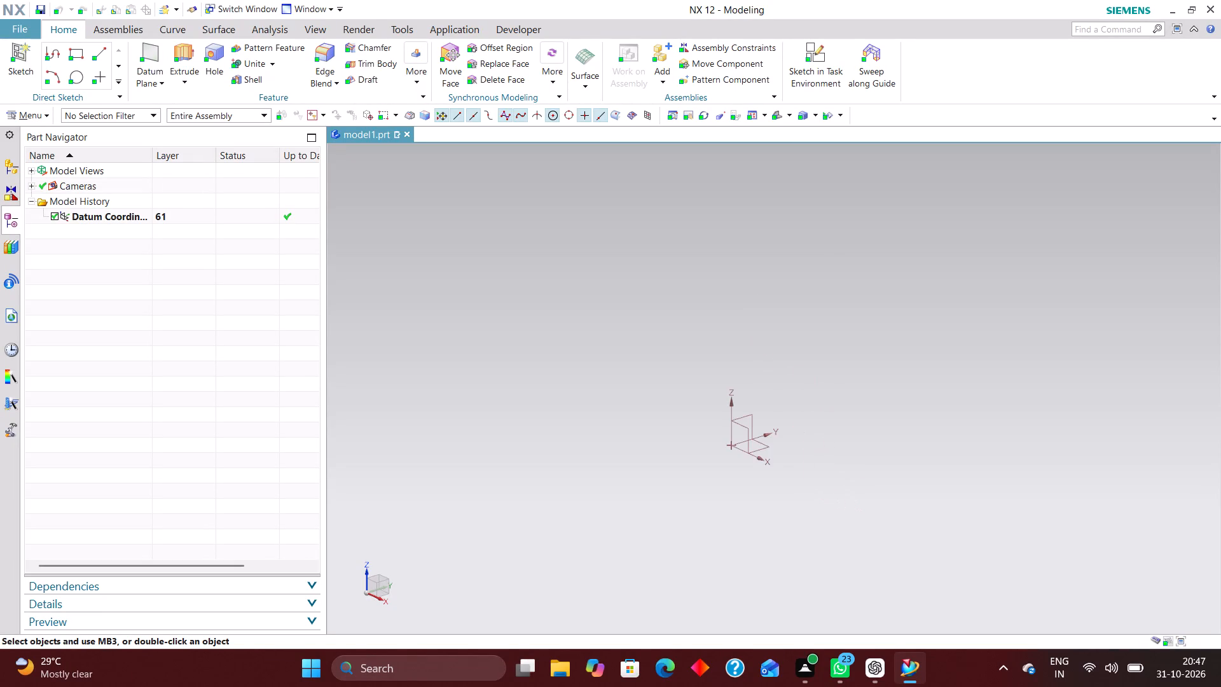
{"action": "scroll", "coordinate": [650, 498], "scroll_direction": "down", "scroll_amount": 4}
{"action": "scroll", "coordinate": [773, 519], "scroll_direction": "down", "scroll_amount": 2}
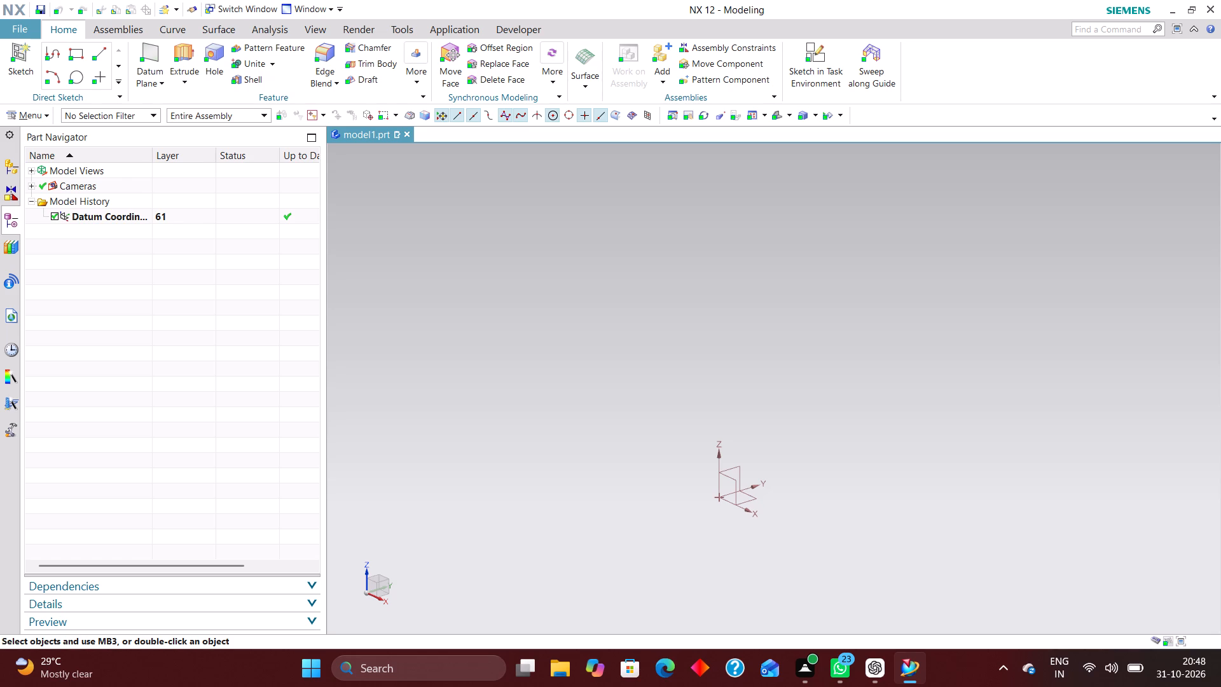
Create a sketch in the task environment on the datum coordinate system's YZ plane.
{"action": "left_click", "coordinate": [819, 62]}
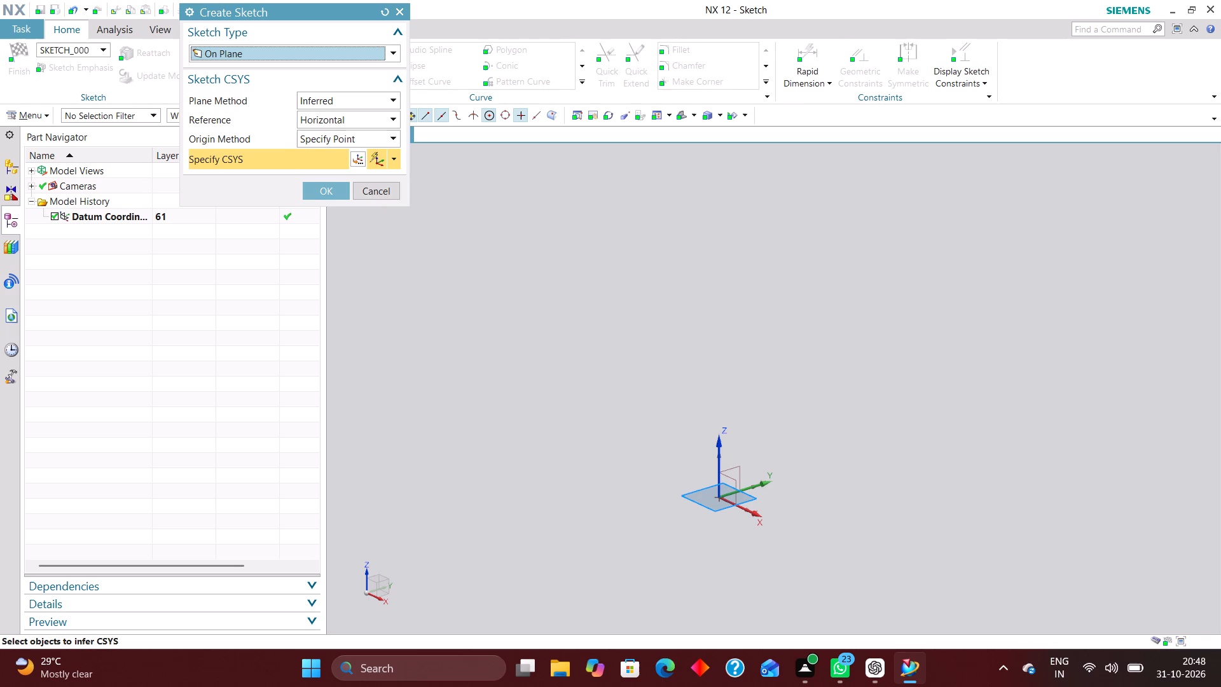
{"action": "left_click", "coordinate": [735, 468]}
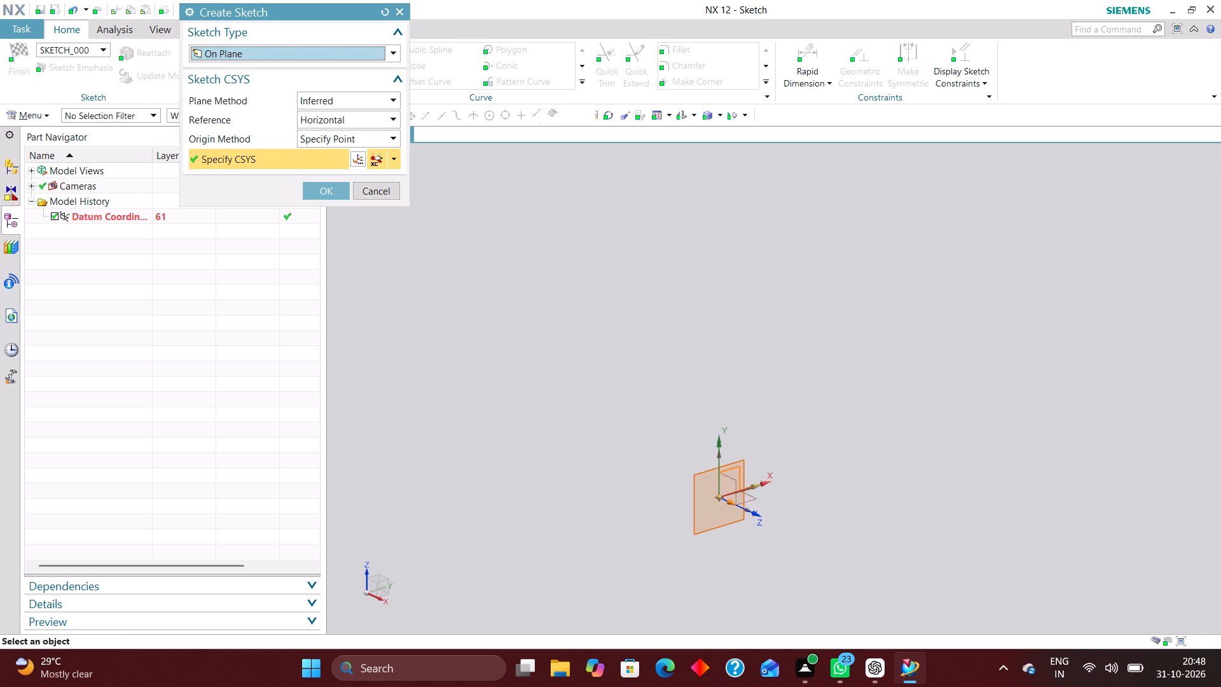
{"action": "left_click", "coordinate": [324, 191]}
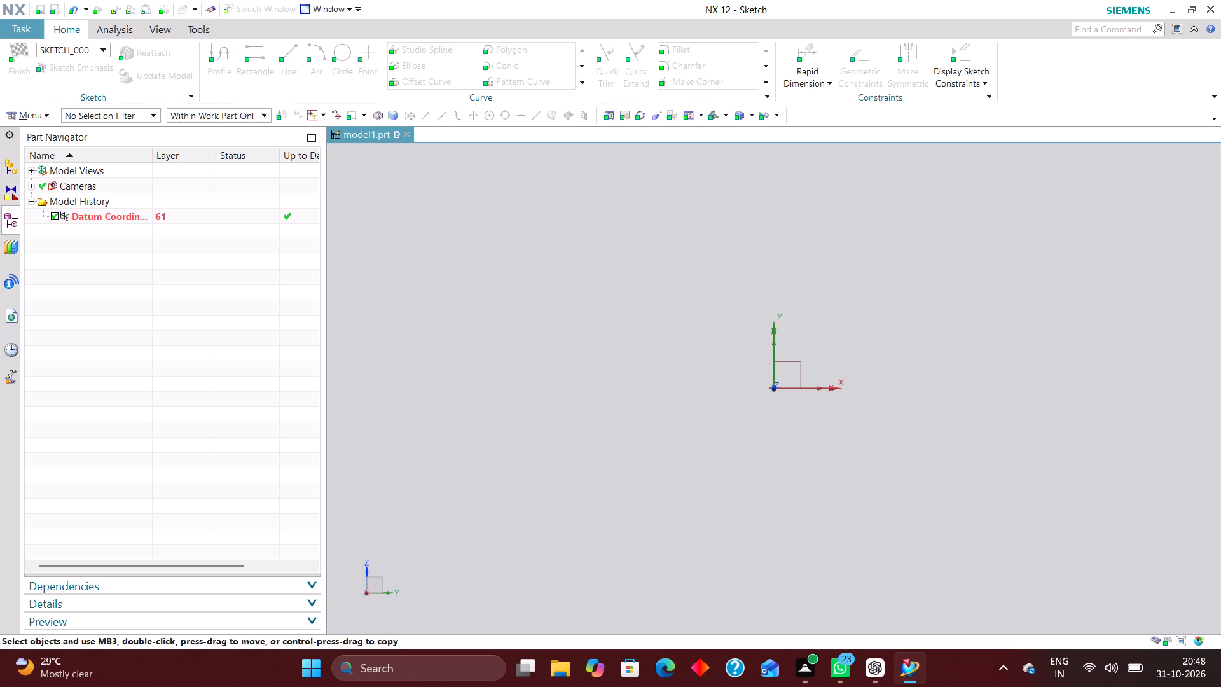
{"action": "scroll", "coordinate": [755, 453], "scroll_direction": "down", "scroll_amount": 2}
{"action": "scroll", "coordinate": [860, 365], "scroll_direction": "up", "scroll_amount": 2}
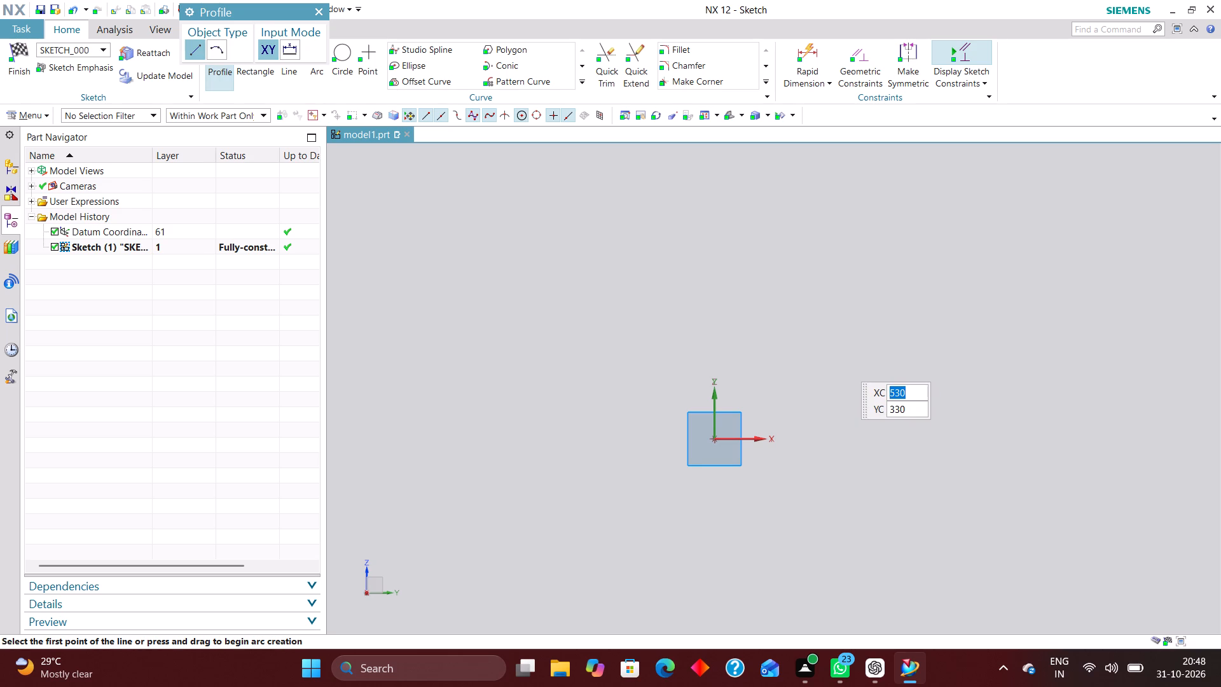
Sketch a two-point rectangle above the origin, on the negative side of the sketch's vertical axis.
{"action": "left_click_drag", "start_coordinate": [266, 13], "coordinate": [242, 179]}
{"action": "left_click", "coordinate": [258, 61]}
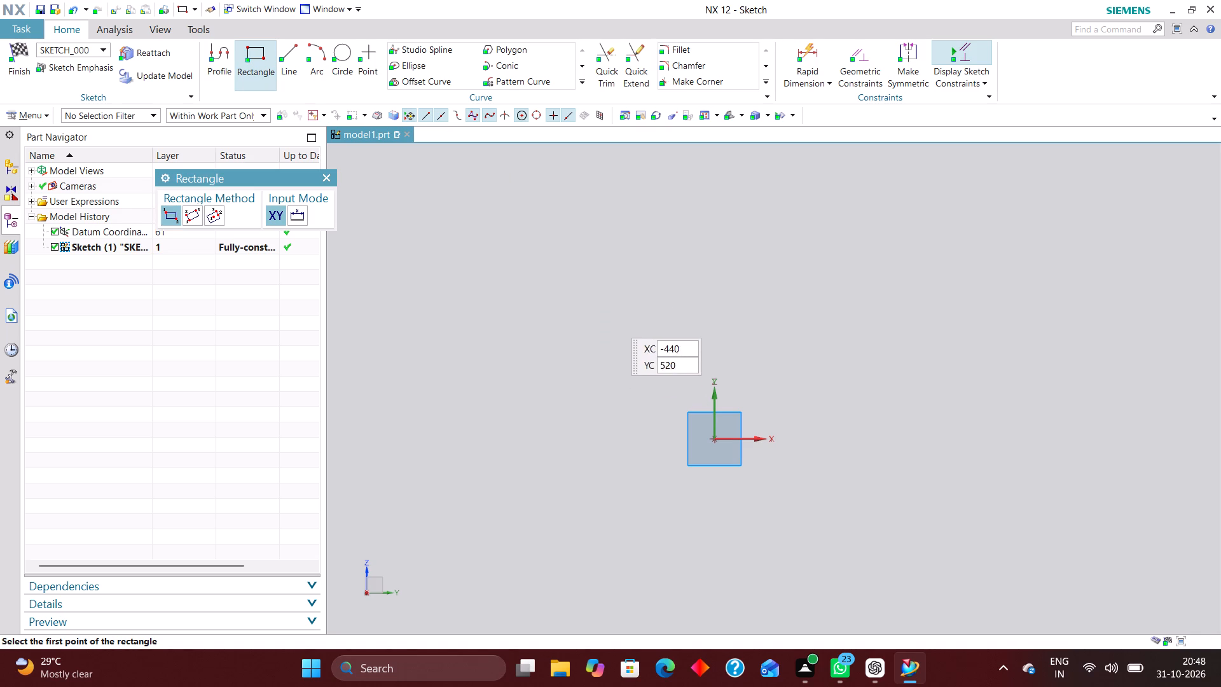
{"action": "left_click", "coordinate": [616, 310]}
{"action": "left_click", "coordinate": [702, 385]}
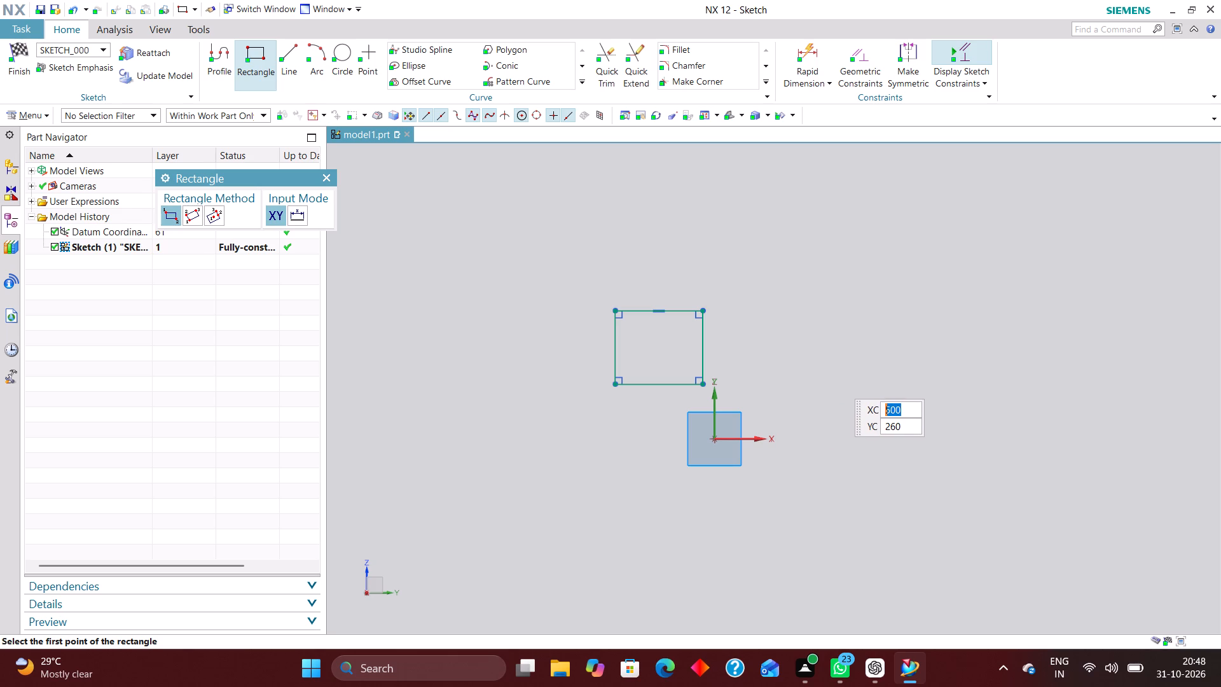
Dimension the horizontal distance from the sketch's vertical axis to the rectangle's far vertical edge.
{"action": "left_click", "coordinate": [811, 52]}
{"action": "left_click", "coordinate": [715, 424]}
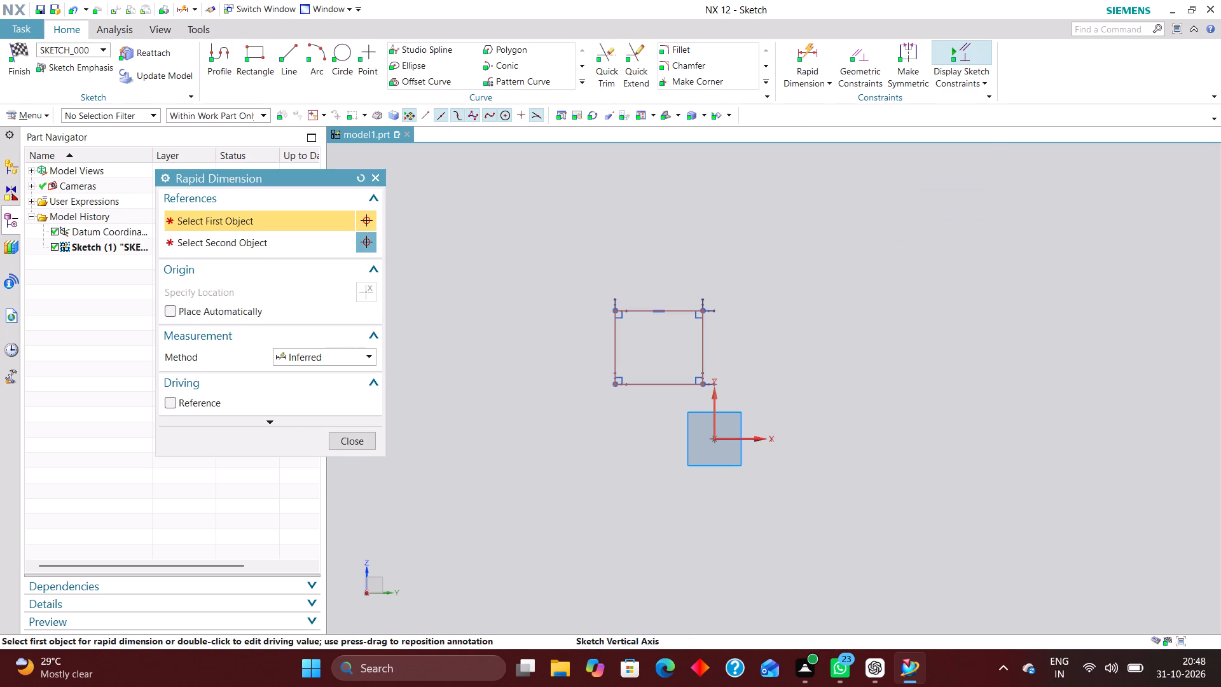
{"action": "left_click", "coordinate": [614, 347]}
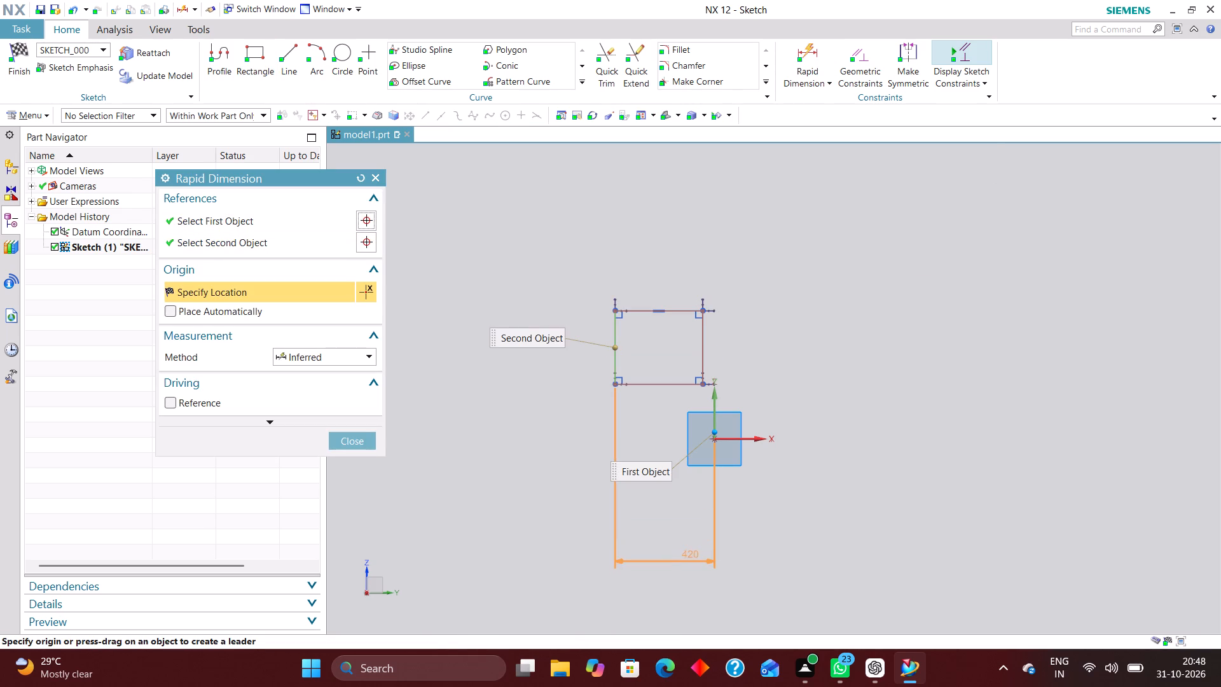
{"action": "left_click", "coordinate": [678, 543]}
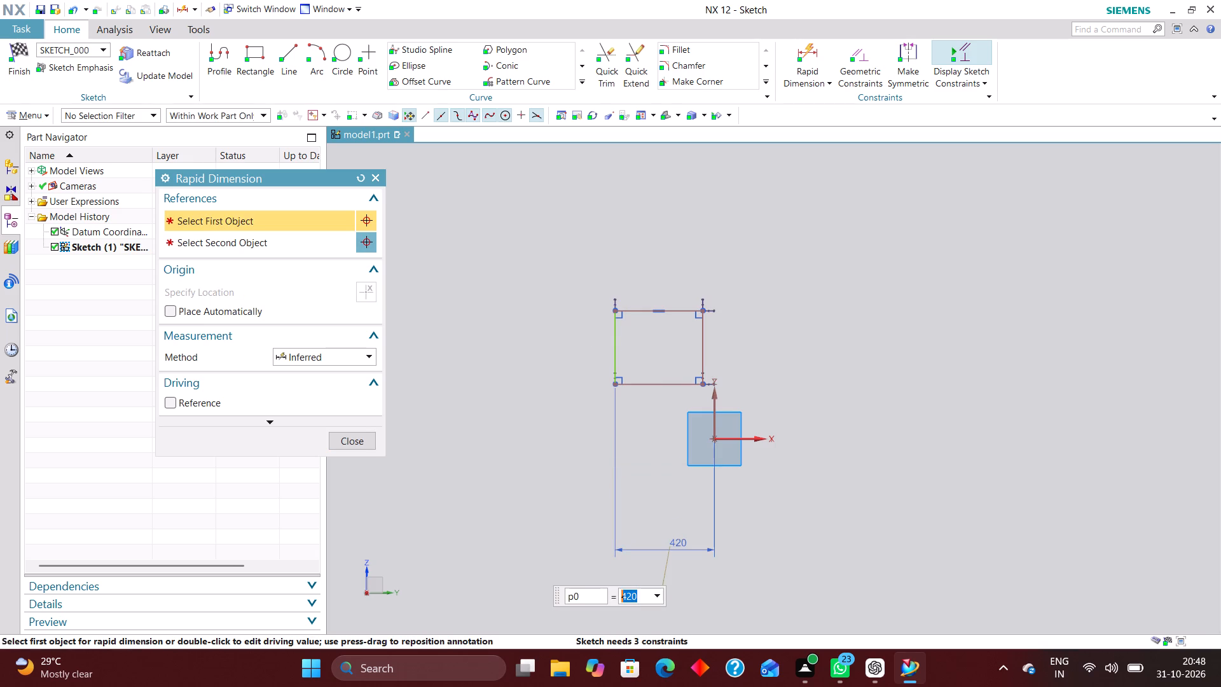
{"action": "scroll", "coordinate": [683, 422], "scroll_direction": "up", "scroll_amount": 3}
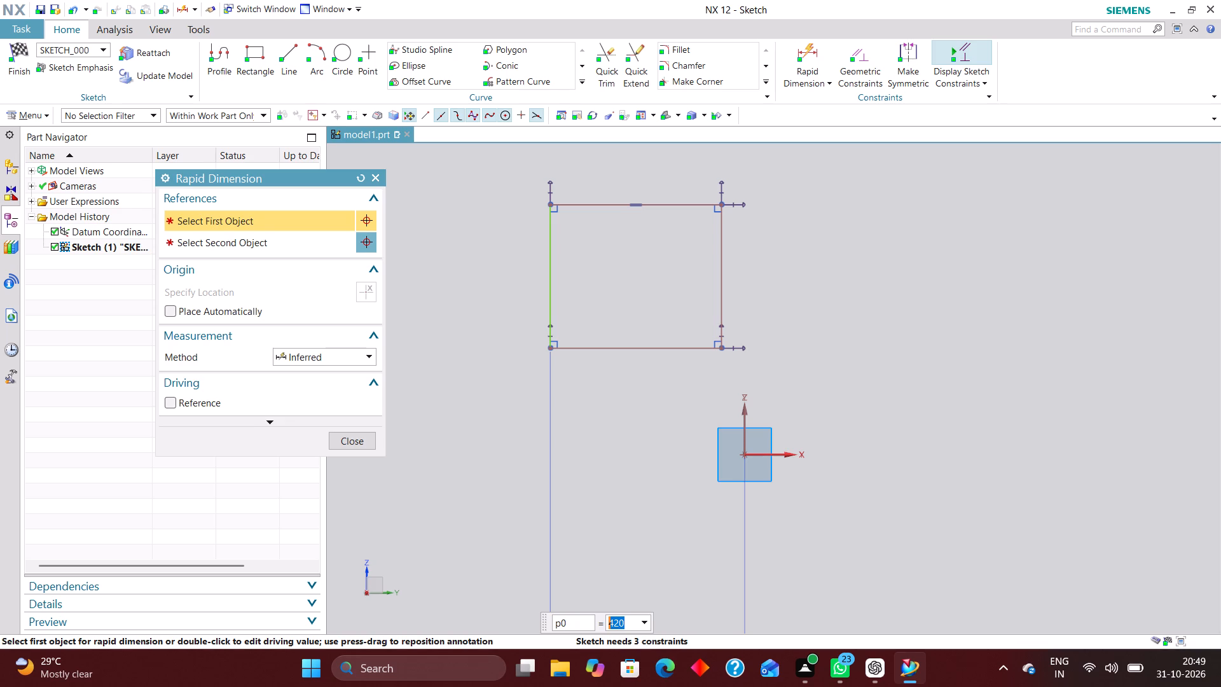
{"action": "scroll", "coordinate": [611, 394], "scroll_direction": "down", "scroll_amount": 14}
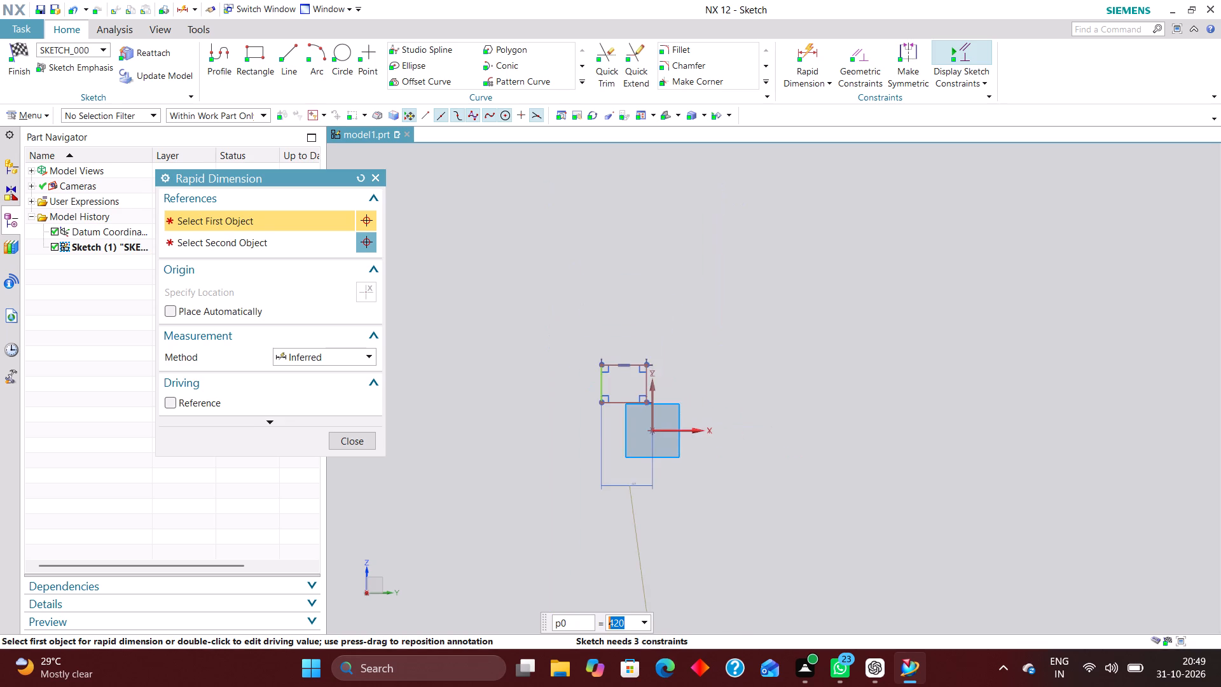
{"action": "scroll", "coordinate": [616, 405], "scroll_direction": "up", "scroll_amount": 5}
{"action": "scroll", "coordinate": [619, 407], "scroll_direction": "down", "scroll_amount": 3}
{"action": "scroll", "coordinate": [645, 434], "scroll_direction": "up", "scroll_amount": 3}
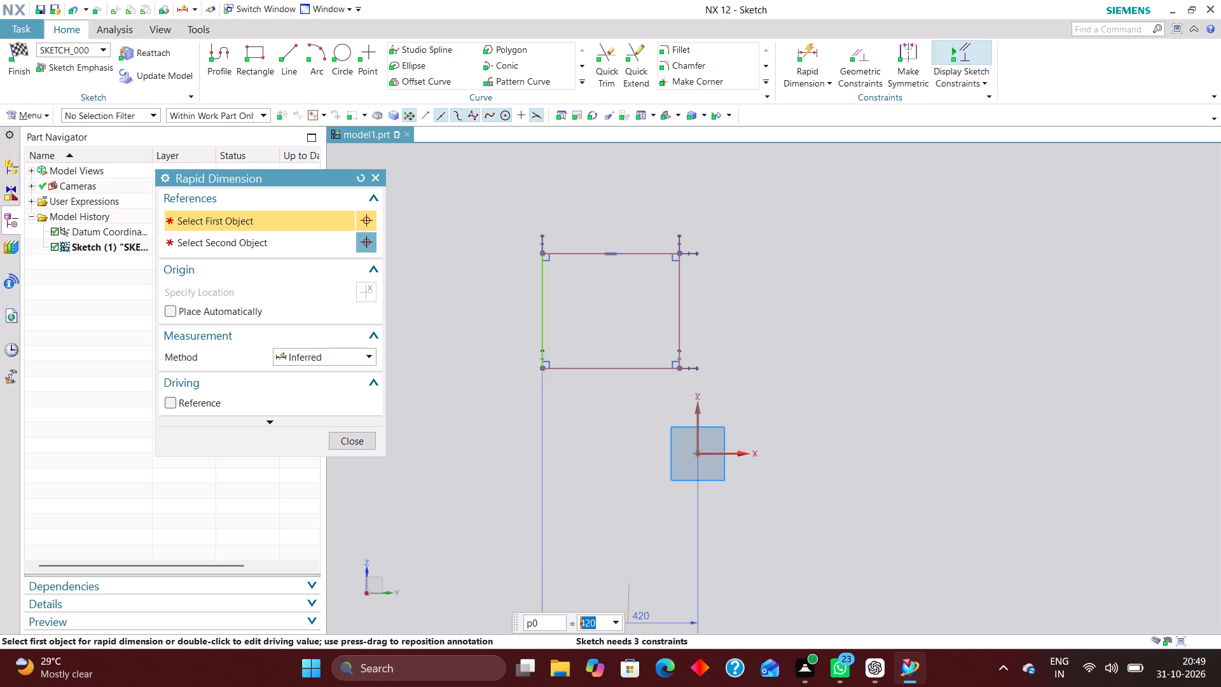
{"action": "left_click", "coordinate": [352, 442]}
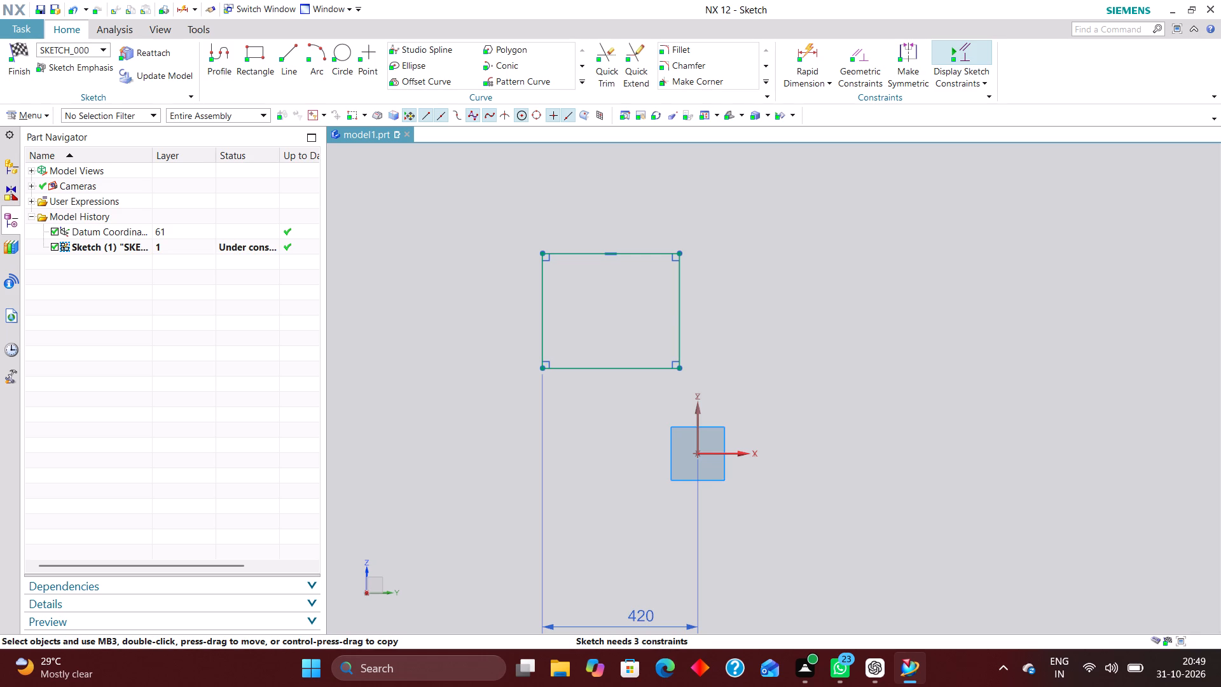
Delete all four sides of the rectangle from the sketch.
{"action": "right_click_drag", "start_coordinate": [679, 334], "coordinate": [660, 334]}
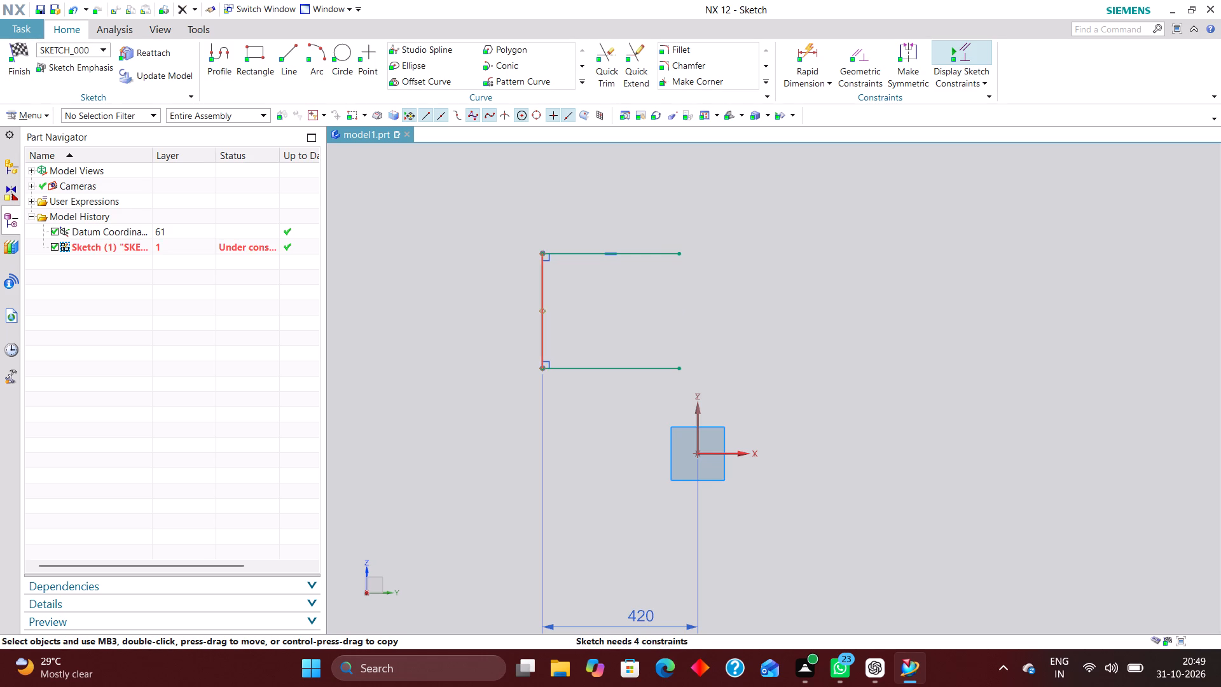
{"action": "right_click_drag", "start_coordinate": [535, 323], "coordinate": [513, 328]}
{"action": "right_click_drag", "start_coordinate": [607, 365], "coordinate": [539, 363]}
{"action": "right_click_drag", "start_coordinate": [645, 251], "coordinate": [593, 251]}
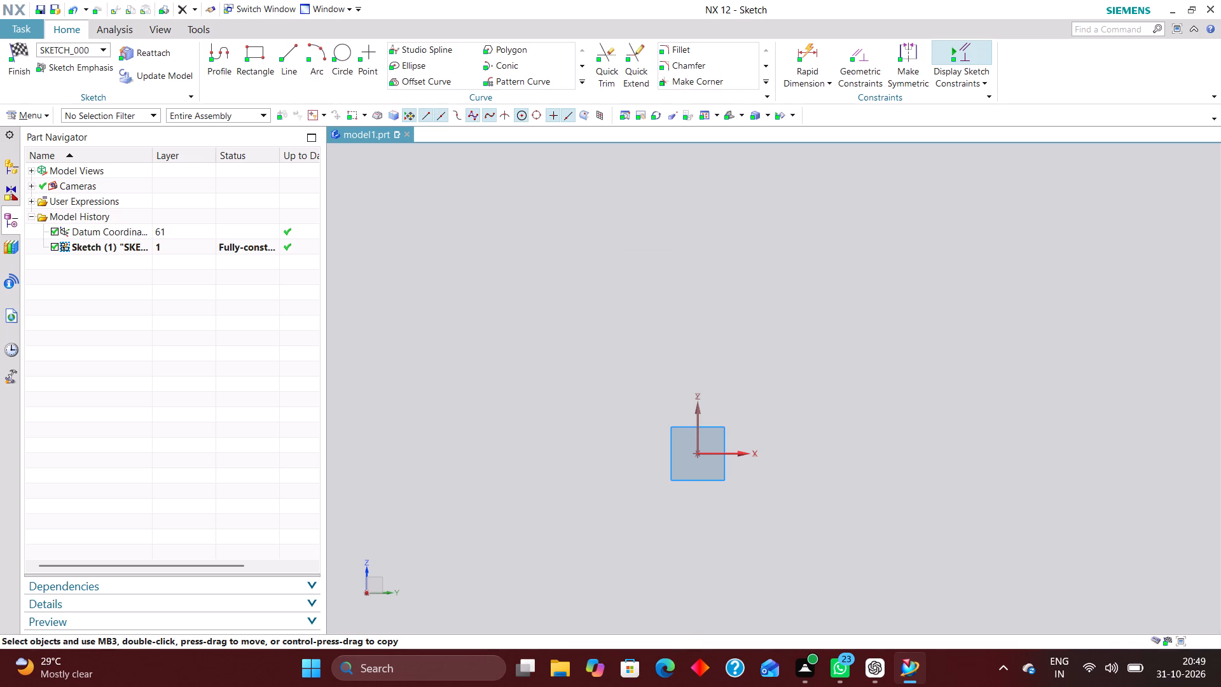
Sketch a horizontal line about 840 mm long above the origin, crossing the sketch's vertical axis.
{"action": "left_click", "coordinate": [289, 54]}
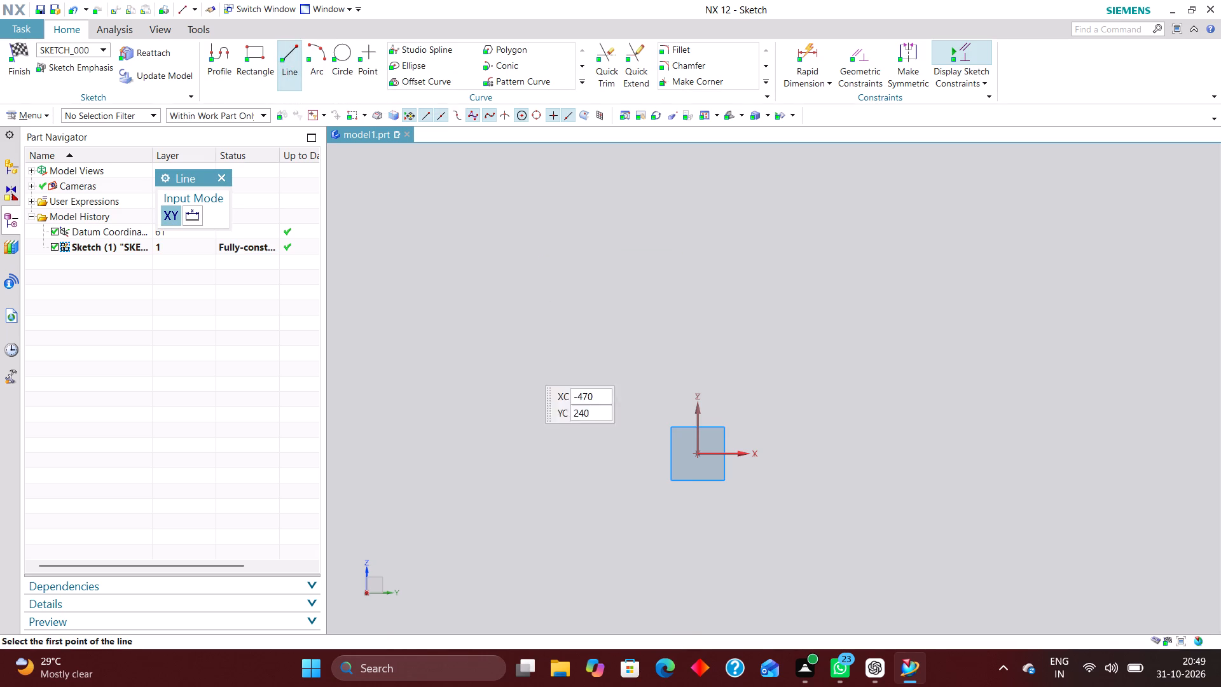
{"action": "left_click", "coordinate": [592, 413]}
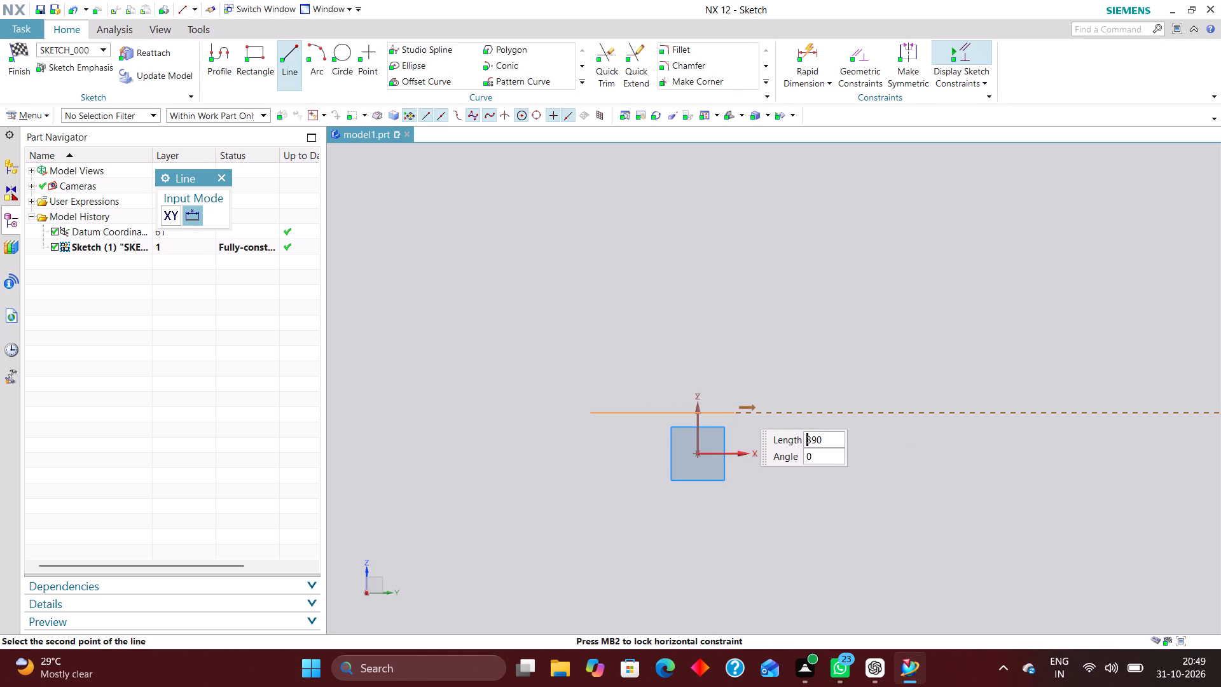
{"action": "left_click", "coordinate": [903, 424]}
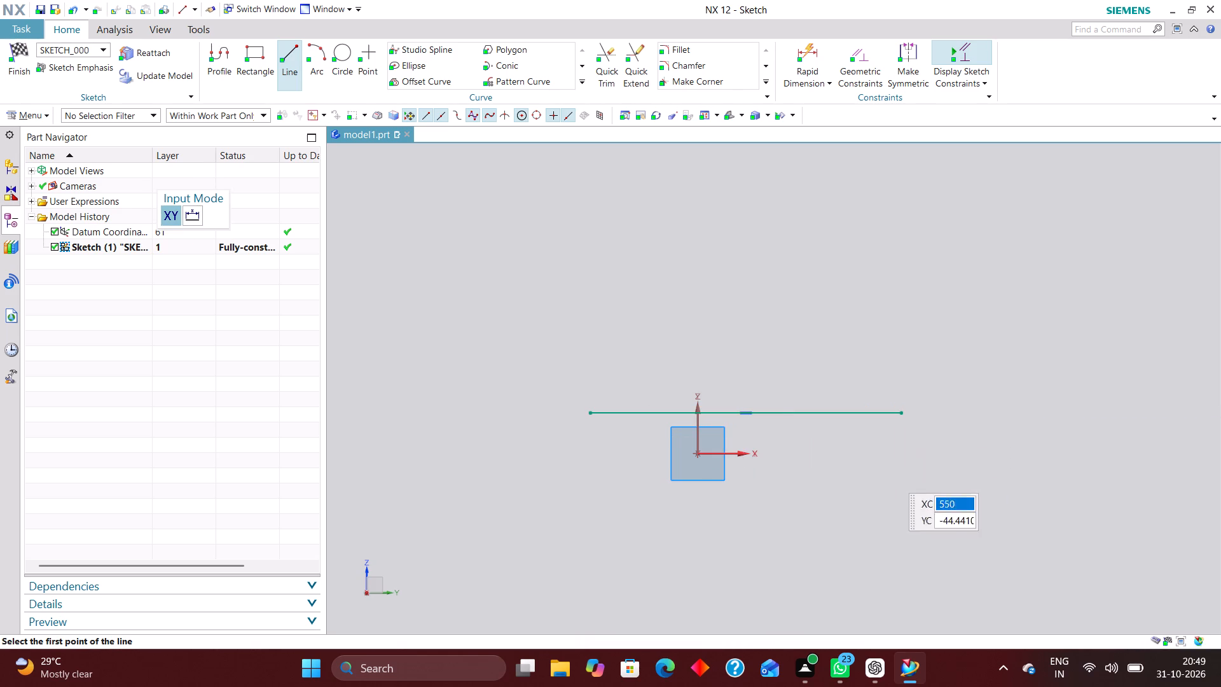
{"action": "scroll", "coordinate": [676, 361], "scroll_direction": "down", "scroll_amount": 2}
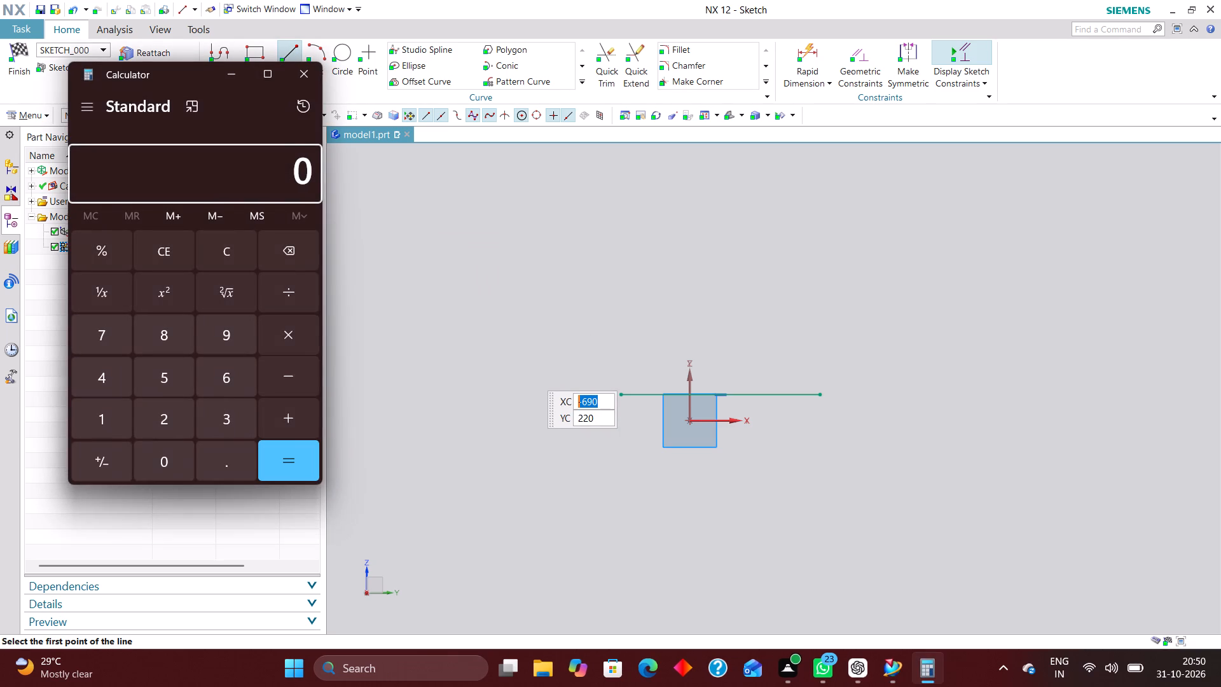
In Calculator, add 14, 14, 2, 12, 36, 24 and 18, and return to the NX sketch.
{"action": "type", "text": "14"}
{"action": "type", "text": "+14"}
{"action": "type", "text": "+2+"}
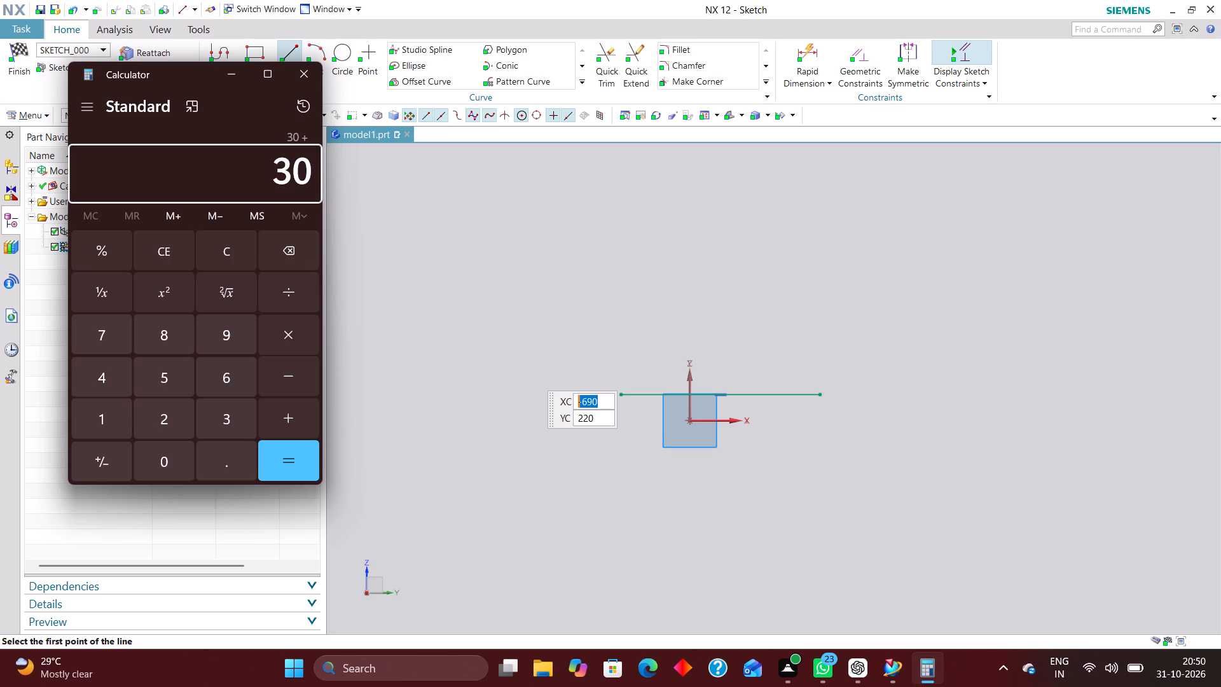
{"action": "type", "text": "12"}
{"action": "key", "text": "plus"}
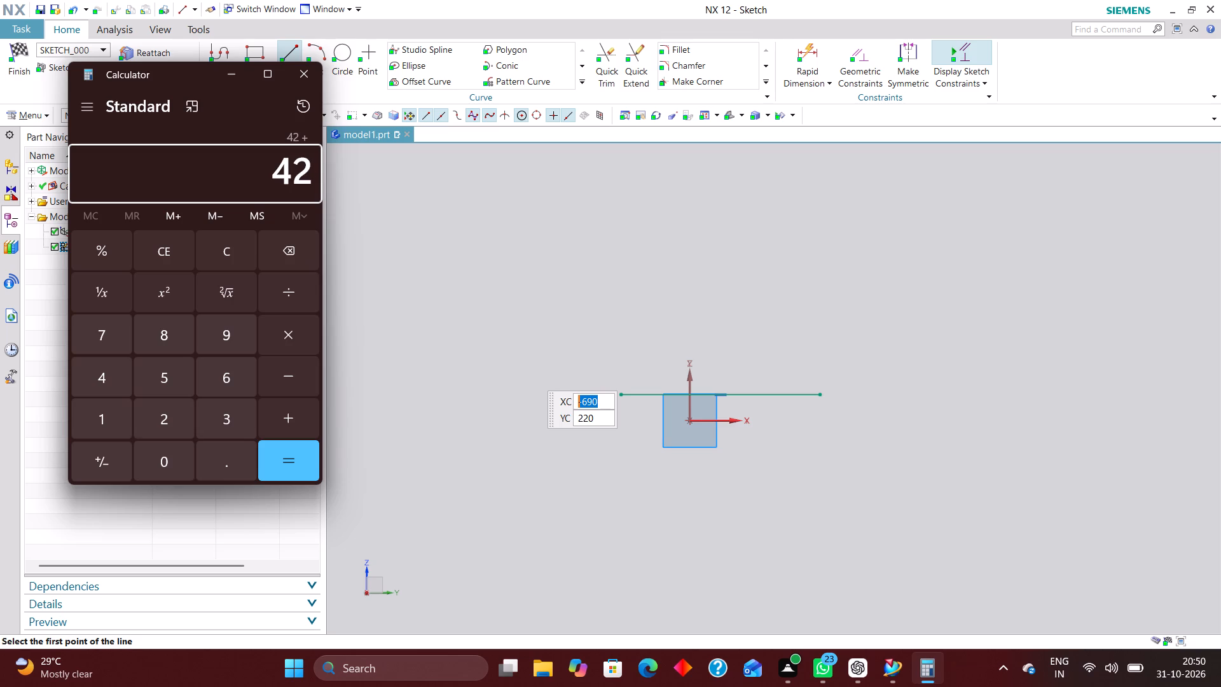
{"action": "type", "text": "36+"}
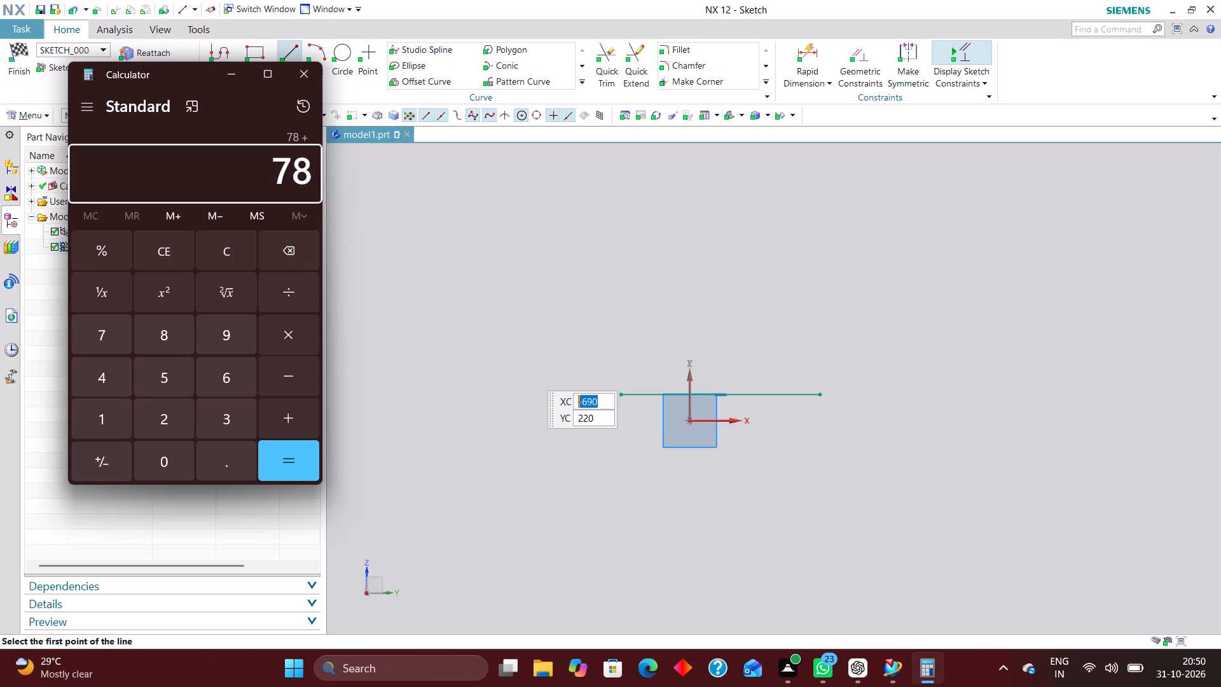
{"action": "type", "text": "24"}
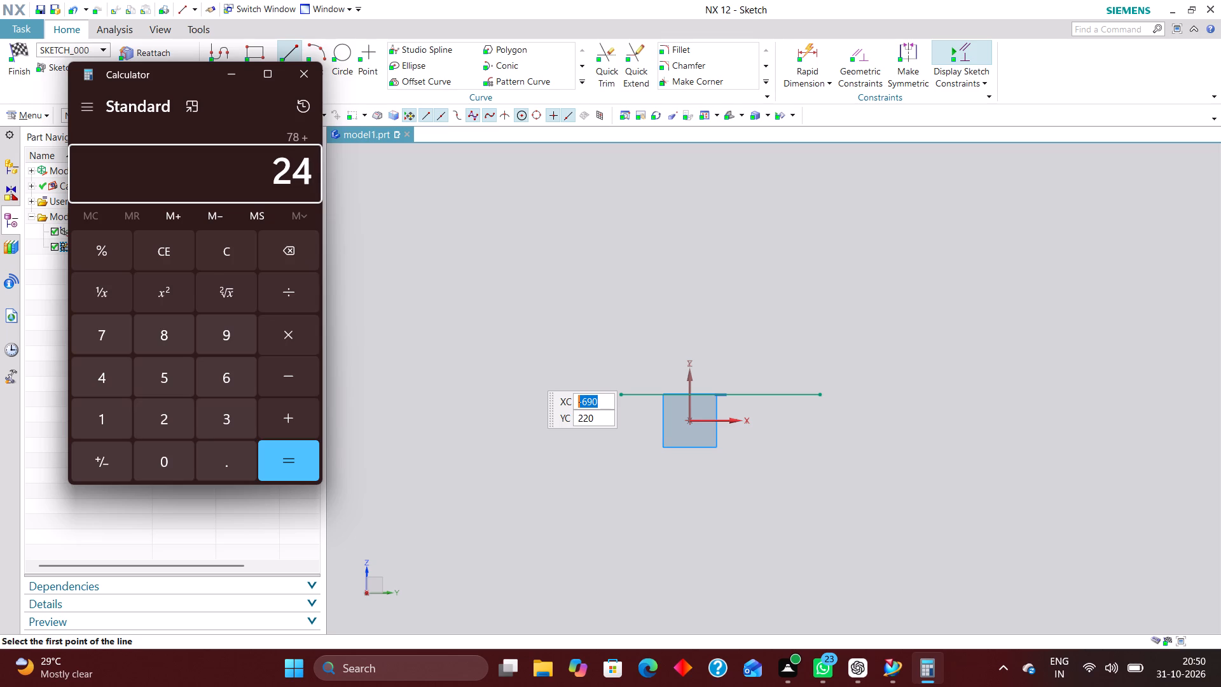
{"action": "key", "text": "plus"}
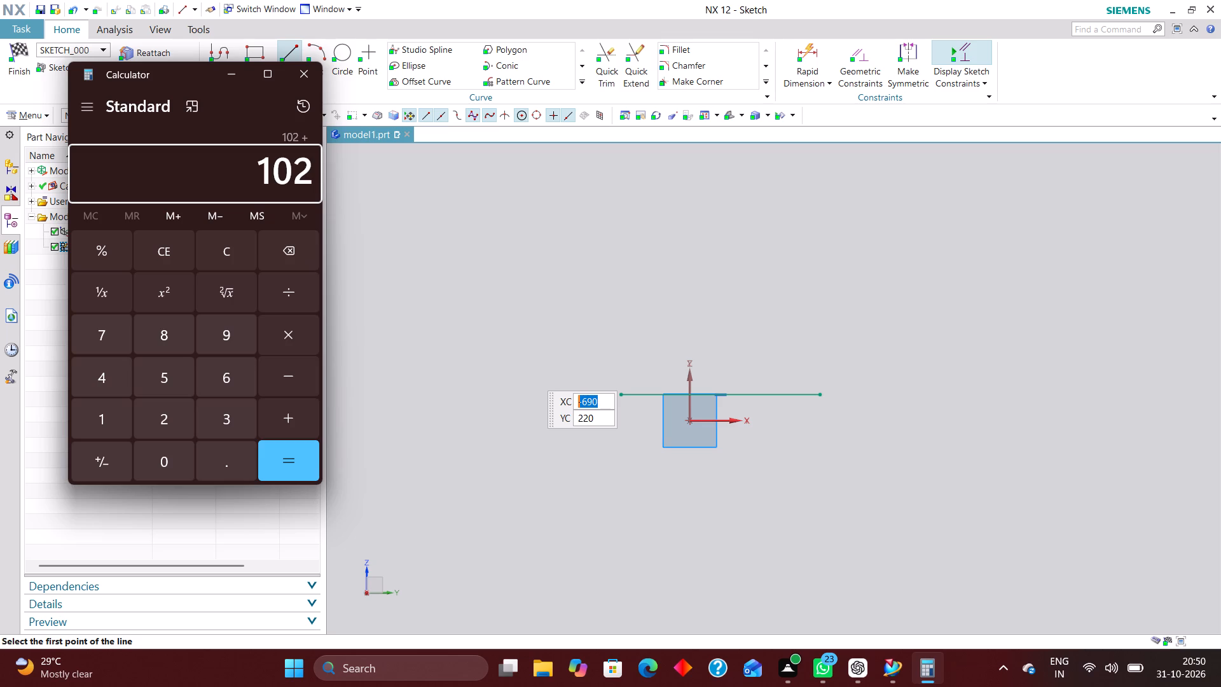
{"action": "type", "text": "18"}
{"action": "key", "text": "Return"}
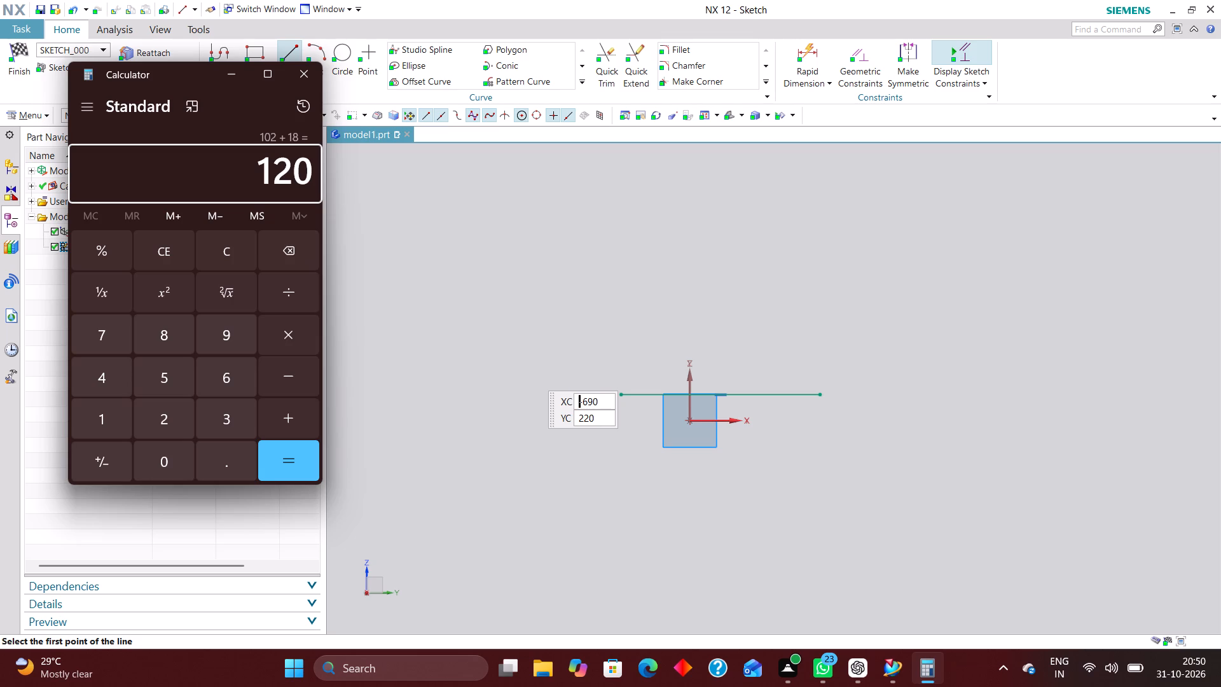
{"action": "left_click", "coordinate": [303, 65]}
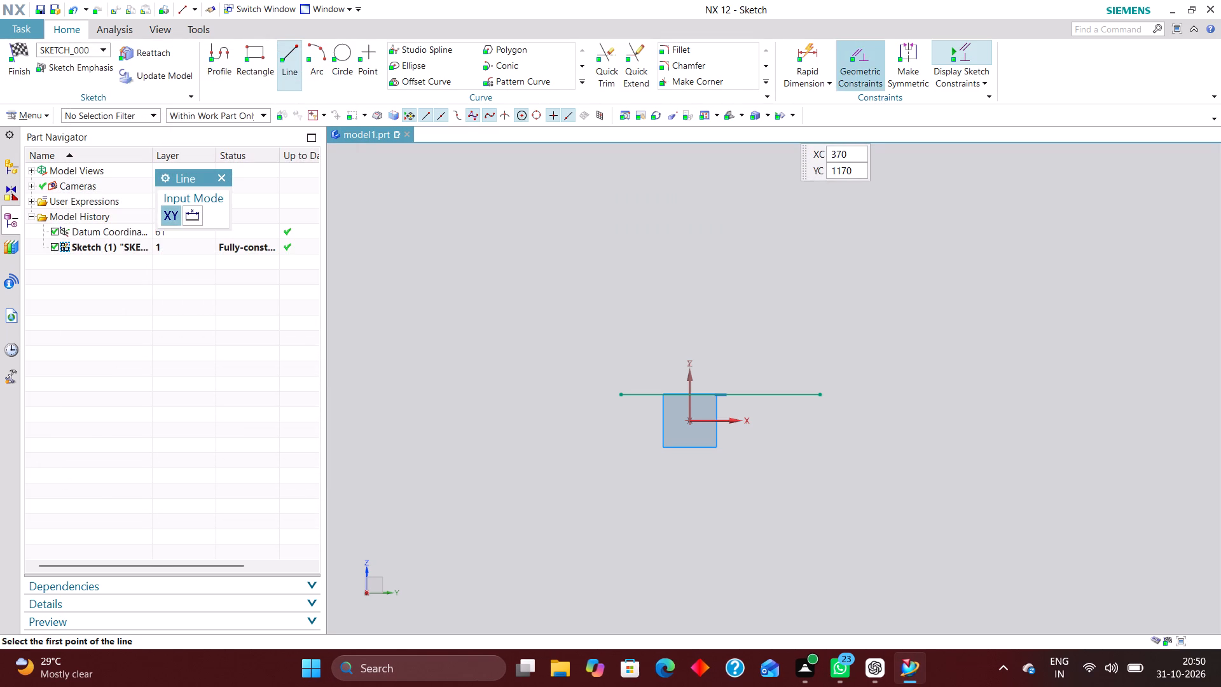
Centre the horizontal line on the sketch's vertical axis with a Midpoint geometric constraint.
{"action": "left_click", "coordinate": [870, 55]}
{"action": "left_click", "coordinate": [197, 229]}
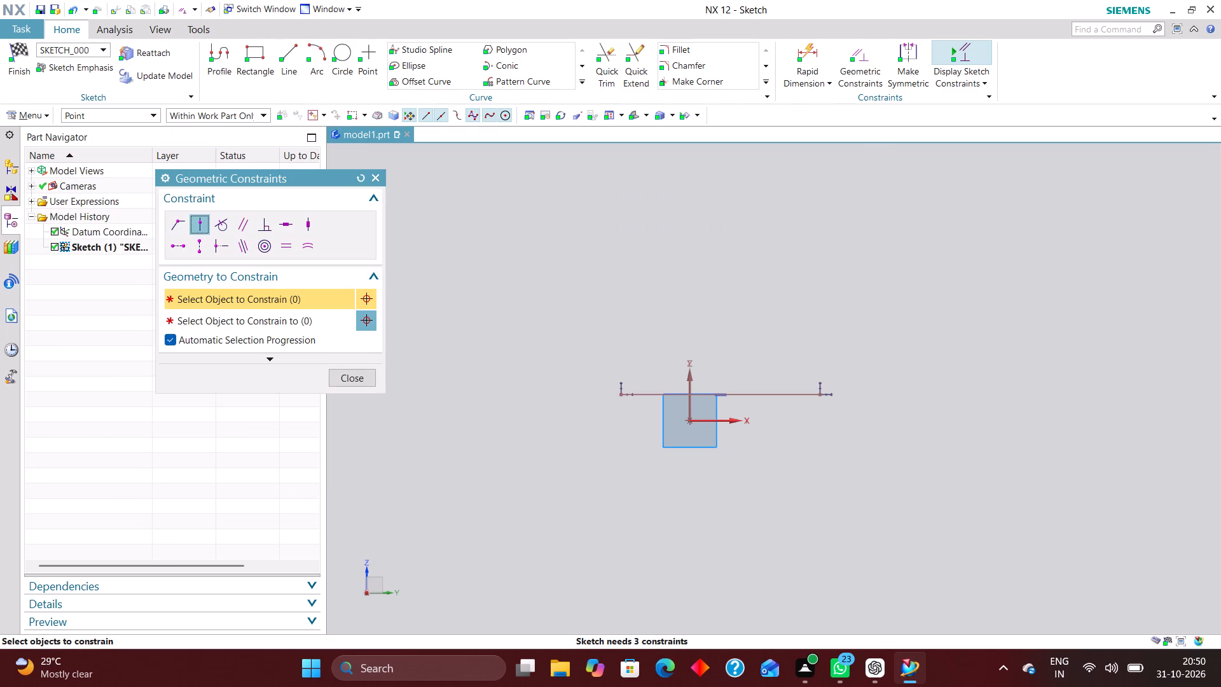
{"action": "left_click", "coordinate": [724, 391]}
{"action": "left_click", "coordinate": [686, 376]}
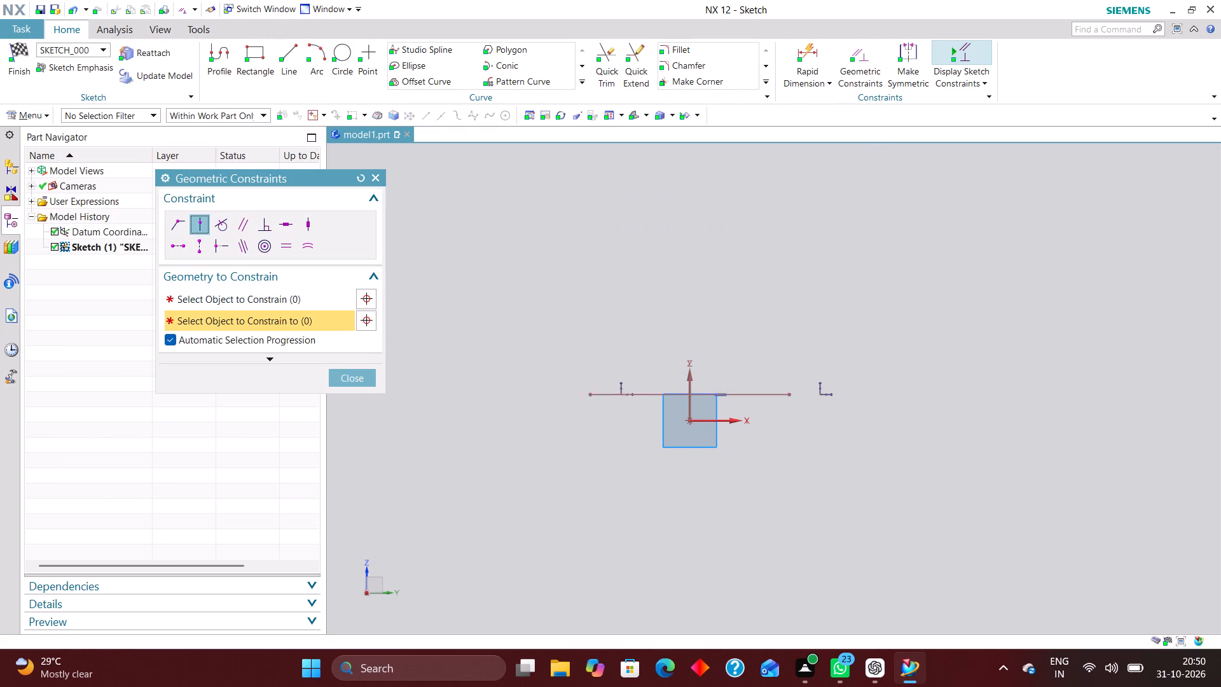
{"action": "left_click", "coordinate": [357, 380]}
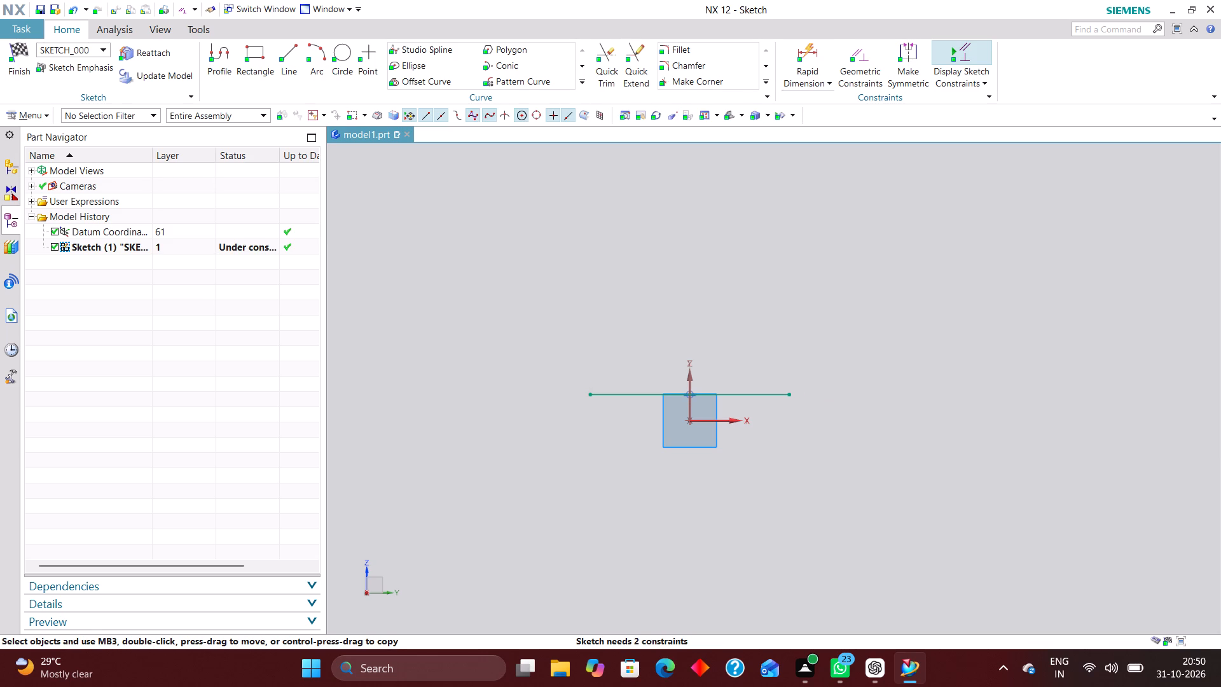
Dimension the horizontal line below the origin and set its length to 120 mm.
{"action": "left_click", "coordinate": [809, 48]}
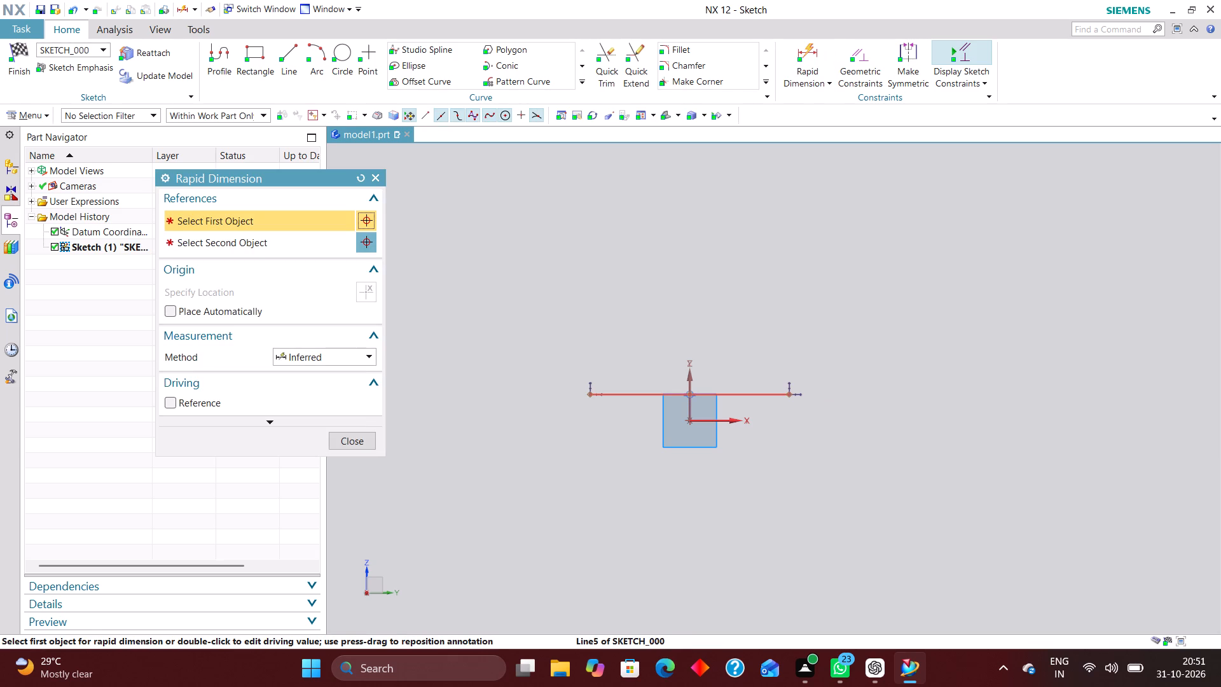
{"action": "left_click", "coordinate": [642, 392]}
{"action": "left_click", "coordinate": [696, 494]}
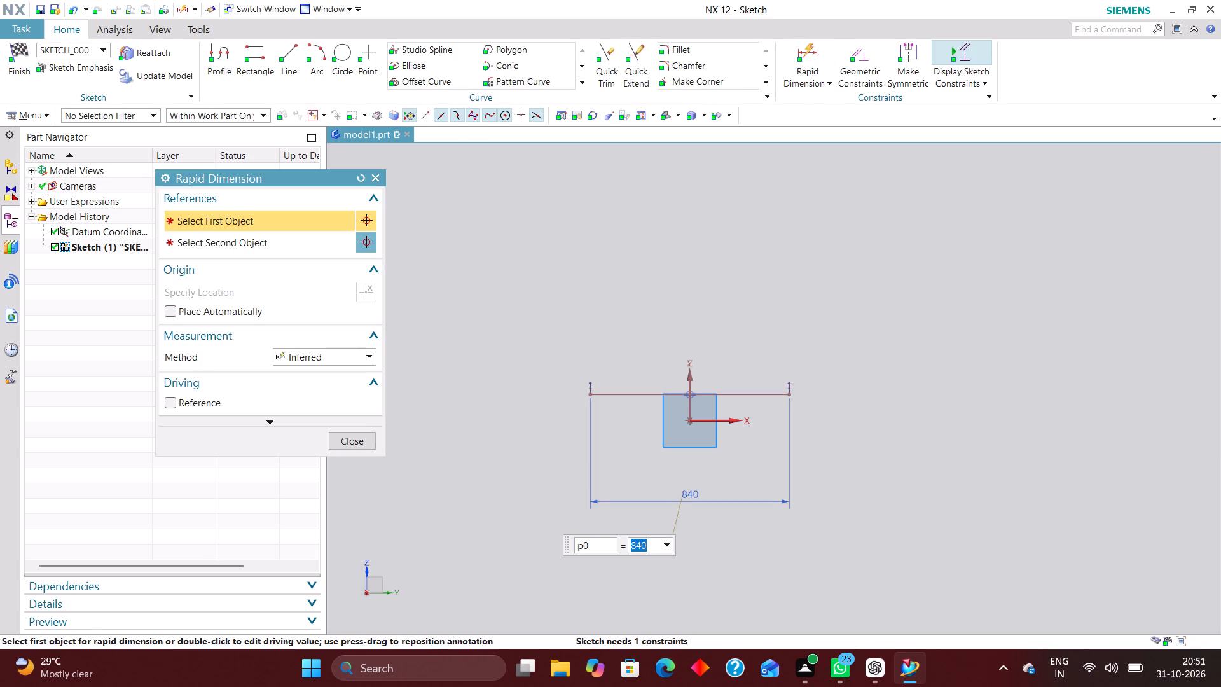
{"action": "type", "text": "120"}
{"action": "key", "text": "Return"}
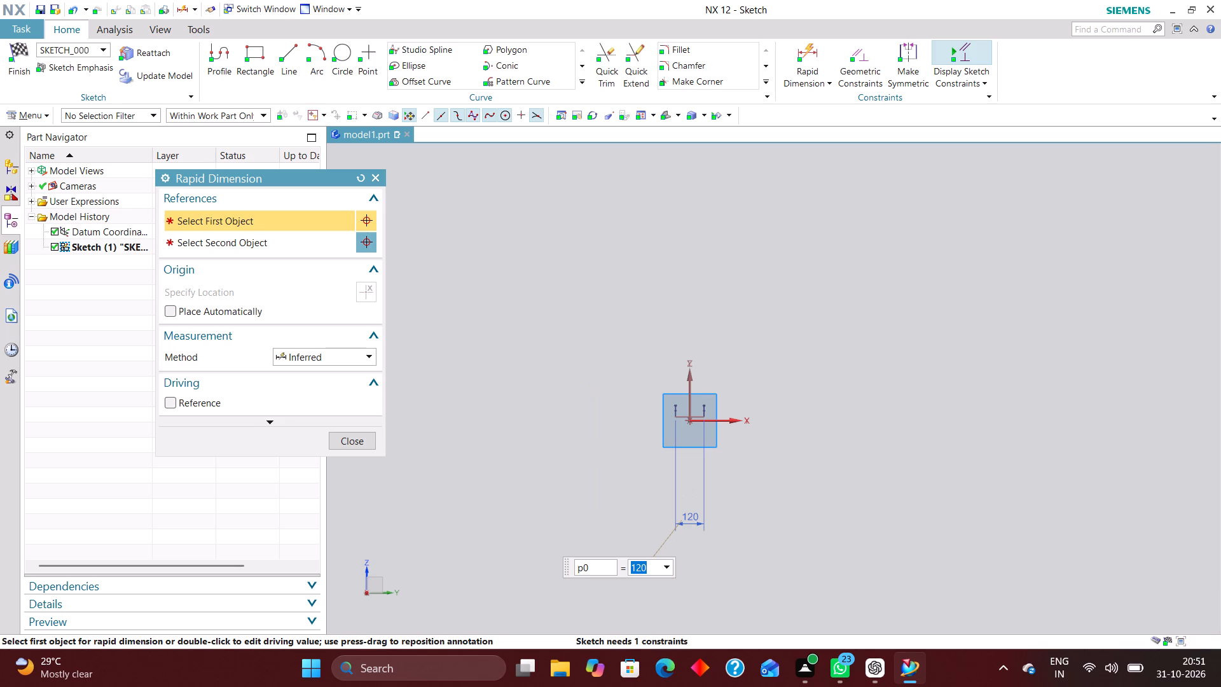
Constrain the midpoint of the 120 mm line onto the sketch's horizontal axis with a Point on Curve geometric constraint.
{"action": "left_click", "coordinate": [343, 438]}
{"action": "scroll", "coordinate": [708, 414], "scroll_direction": "up", "scroll_amount": 6}
{"action": "scroll", "coordinate": [641, 447], "scroll_direction": "up", "scroll_amount": 5}
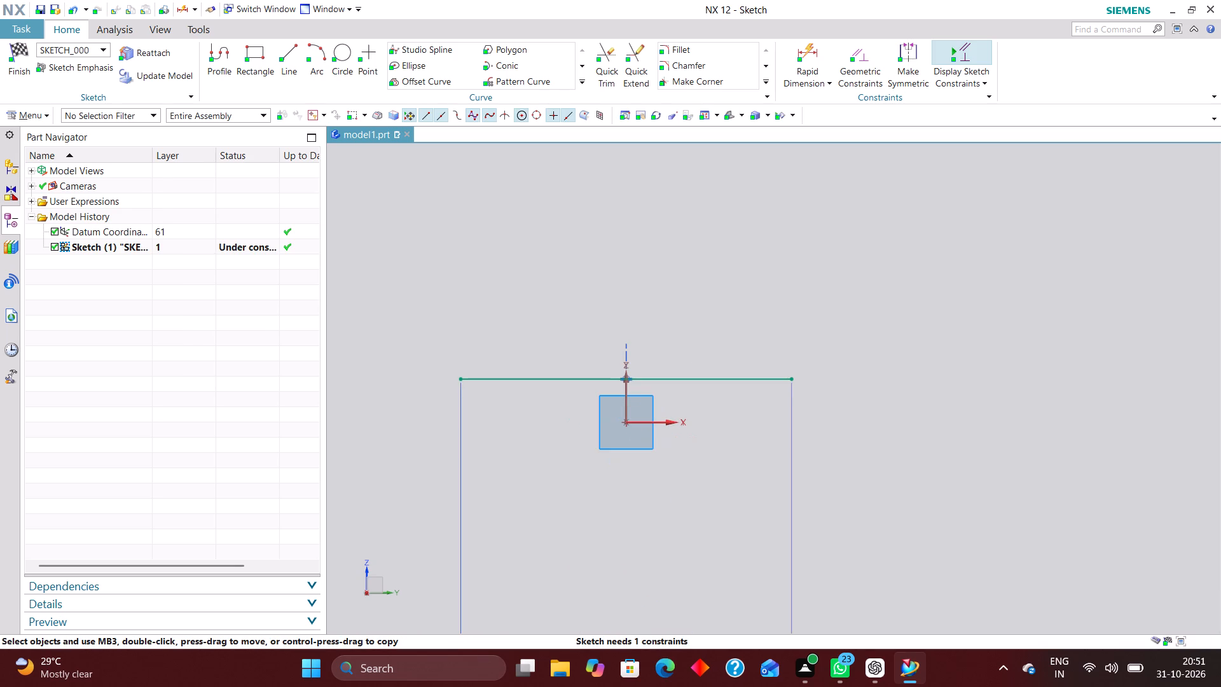
{"action": "scroll", "coordinate": [630, 382], "scroll_direction": "down", "scroll_amount": 4}
{"action": "scroll", "coordinate": [652, 457], "scroll_direction": "up", "scroll_amount": 4}
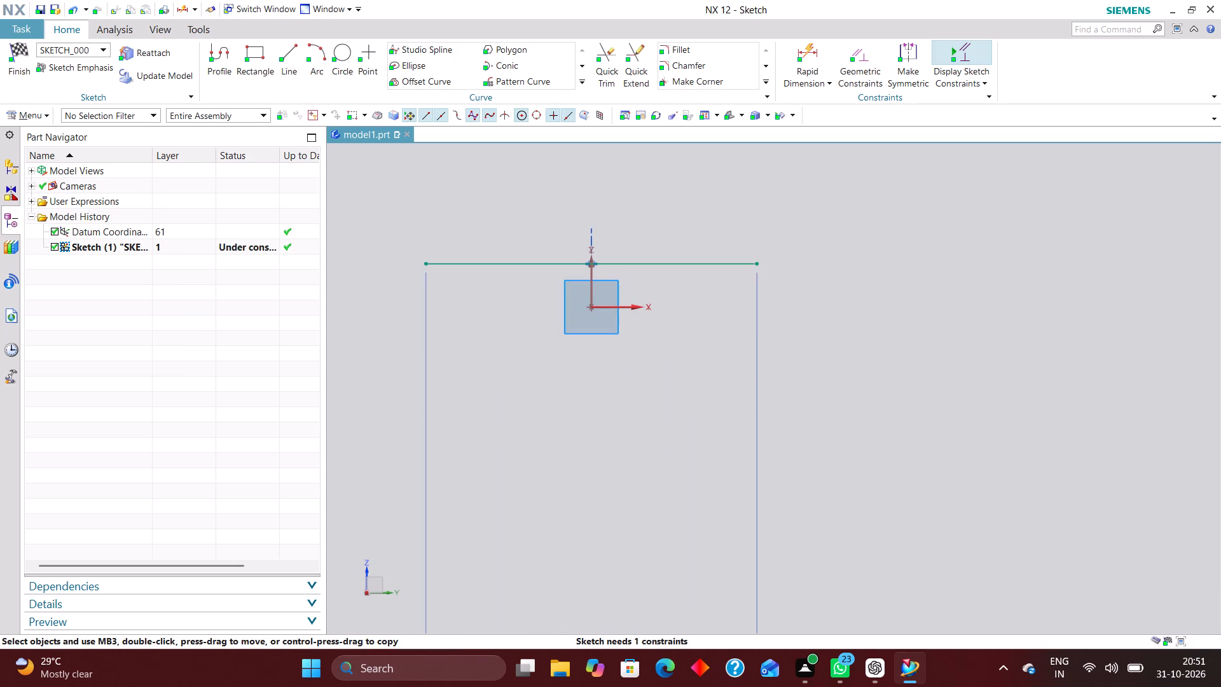
{"action": "left_click", "coordinate": [863, 56]}
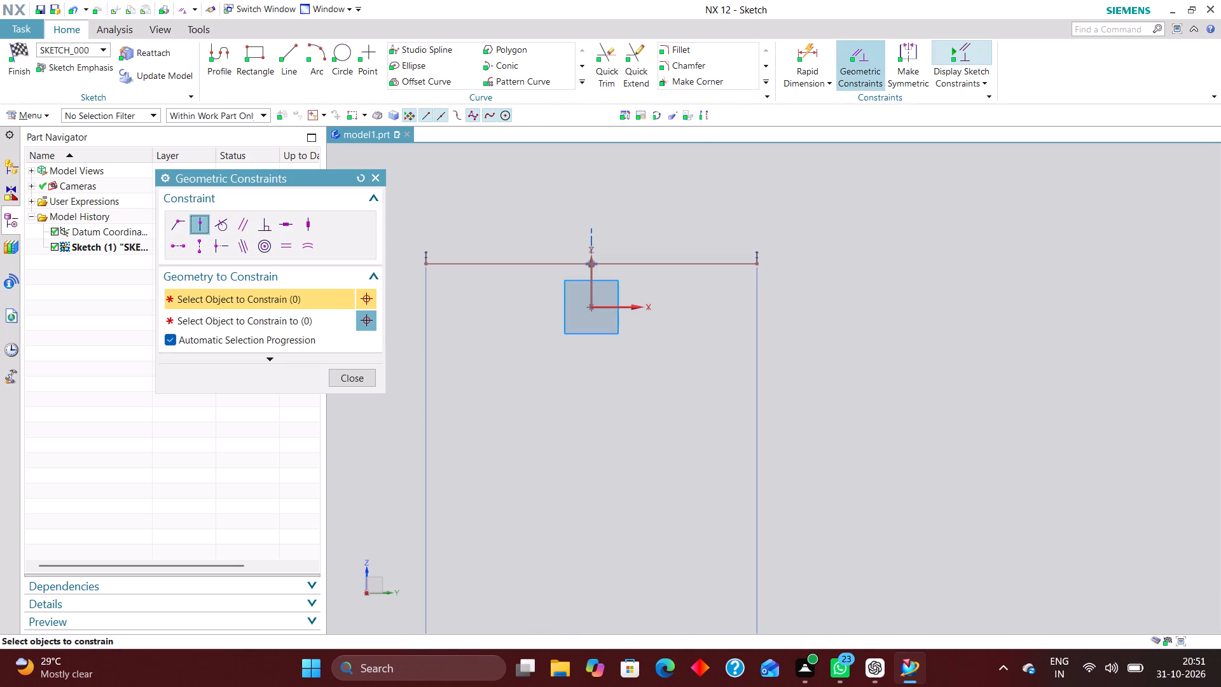
{"action": "left_click", "coordinate": [591, 262]}
{"action": "left_click", "coordinate": [625, 305]}
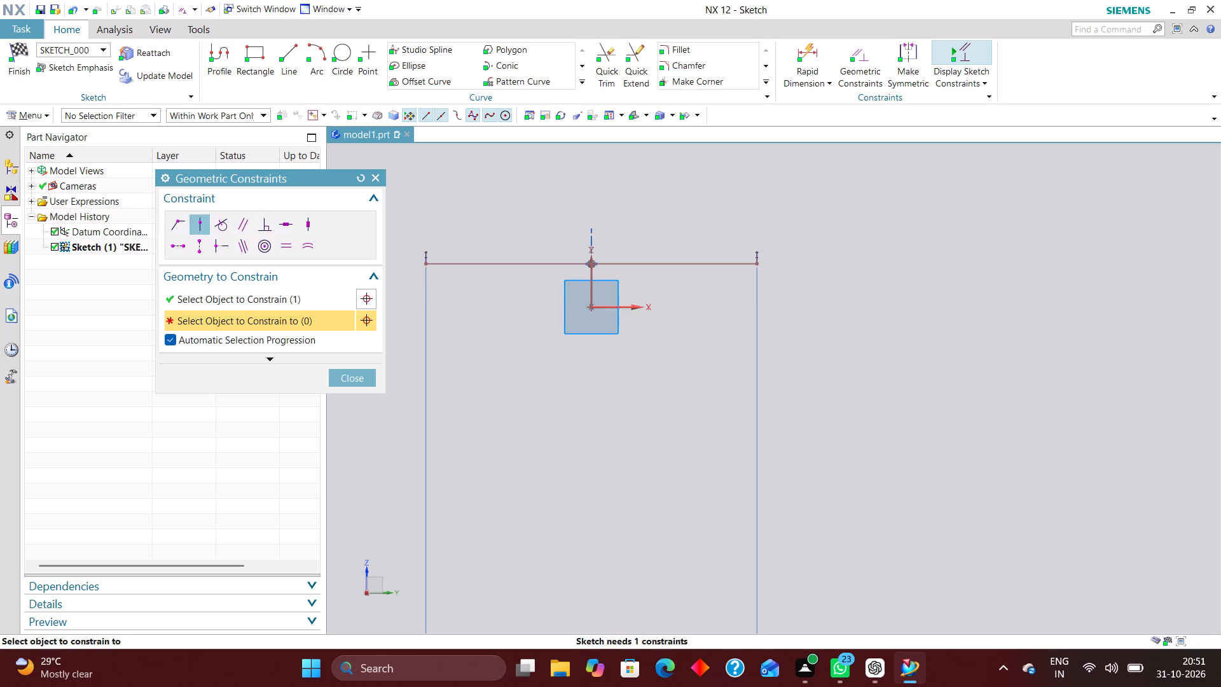
{"action": "scroll", "coordinate": [623, 230], "scroll_direction": "down", "scroll_amount": 5}
{"action": "scroll", "coordinate": [624, 333], "scroll_direction": "up", "scroll_amount": 5}
{"action": "scroll", "coordinate": [624, 314], "scroll_direction": "down", "scroll_amount": 5}
{"action": "scroll", "coordinate": [642, 422], "scroll_direction": "down", "scroll_amount": 2}
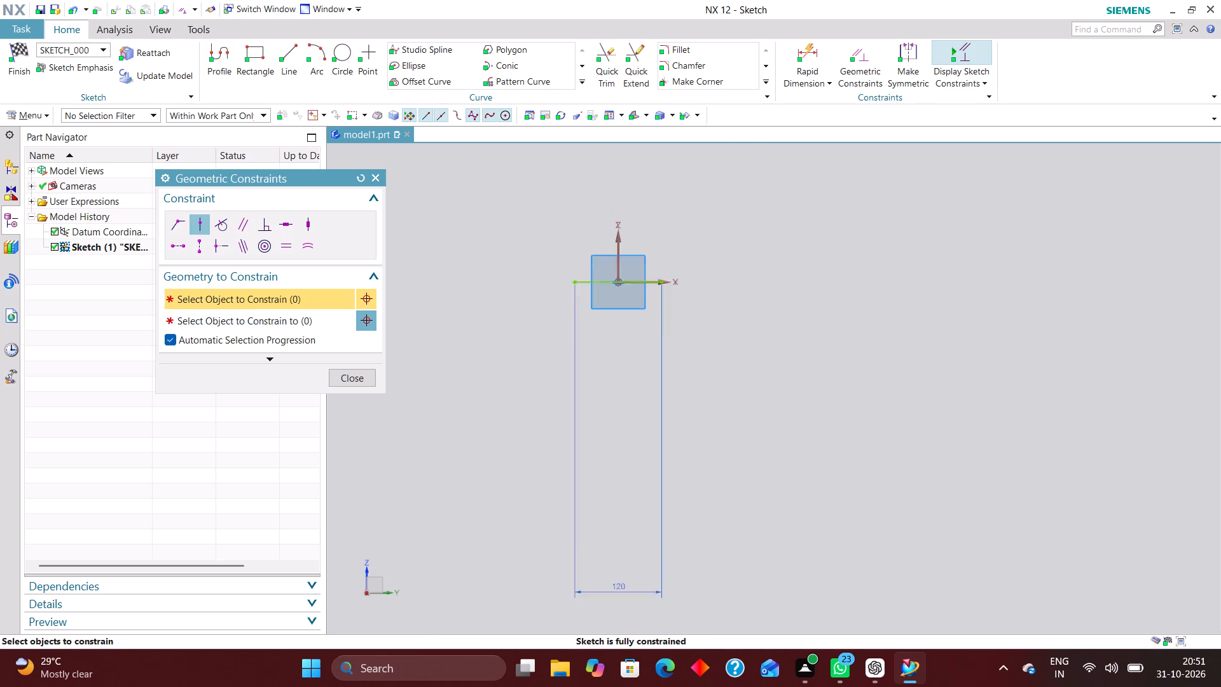
{"action": "scroll", "coordinate": [642, 422], "scroll_direction": "down", "scroll_amount": 3}
{"action": "scroll", "coordinate": [642, 441], "scroll_direction": "up", "scroll_amount": 4}
{"action": "left_click_drag", "start_coordinate": [623, 557], "coordinate": [609, 496]}
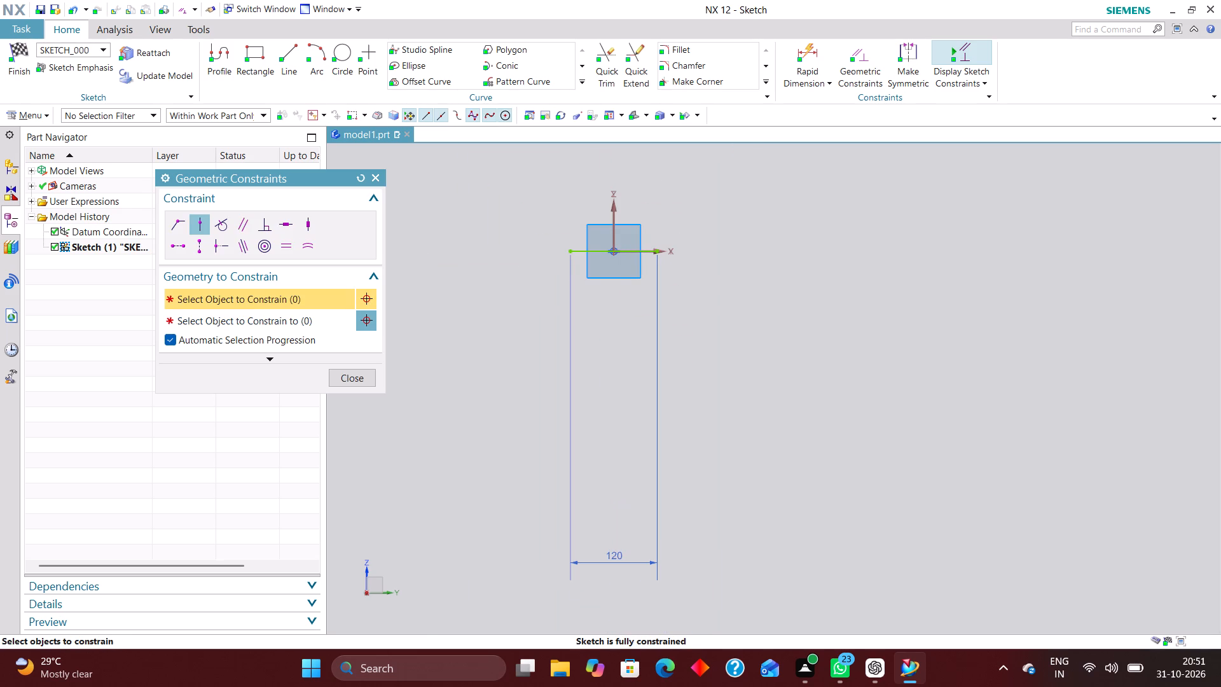
{"action": "left_click", "coordinate": [357, 378]}
Move the 120 mm dimension up so it sits closer below the horizontal line.
{"action": "left_click_drag", "start_coordinate": [612, 556], "coordinate": [611, 522]}
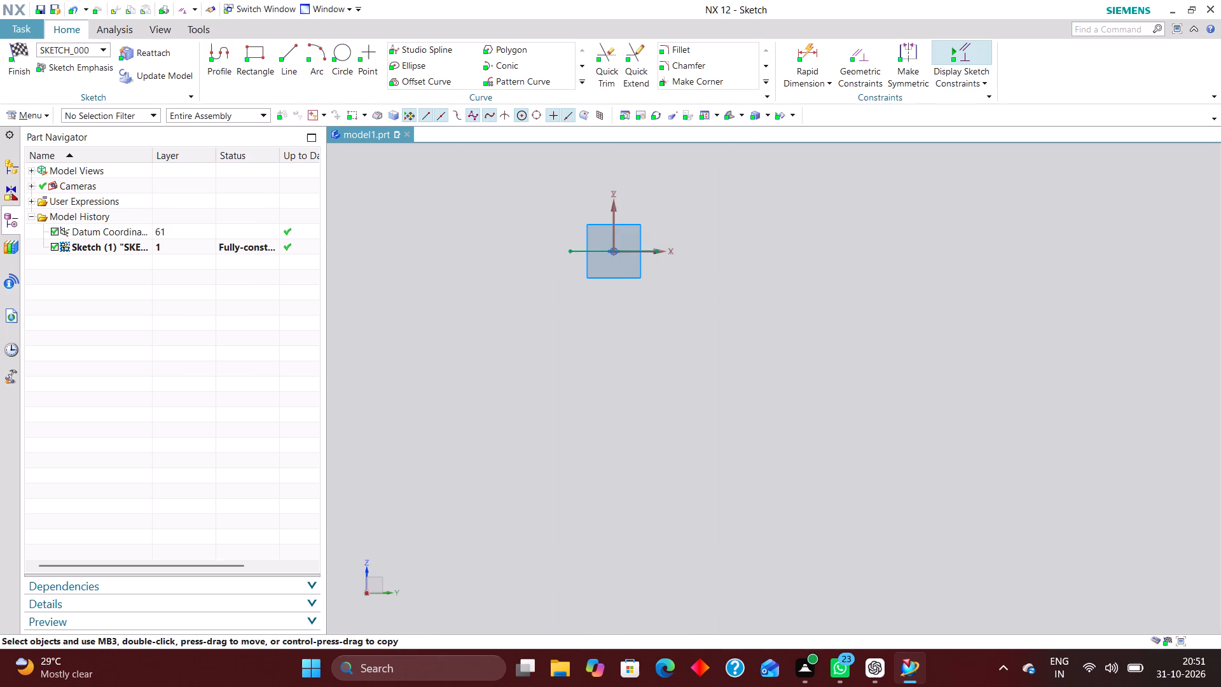
{"action": "left_click_drag", "start_coordinate": [611, 522], "coordinate": [610, 286]}
{"action": "scroll", "coordinate": [614, 256], "scroll_direction": "up", "scroll_amount": 6}
{"action": "scroll", "coordinate": [634, 360], "scroll_direction": "down", "scroll_amount": 4}
{"action": "scroll", "coordinate": [612, 260], "scroll_direction": "up", "scroll_amount": 5}
{"action": "scroll", "coordinate": [630, 296], "scroll_direction": "down", "scroll_amount": 2}
{"action": "scroll", "coordinate": [649, 454], "scroll_direction": "up", "scroll_amount": 4}
{"action": "left_click_drag", "start_coordinate": [654, 529], "coordinate": [654, 493]}
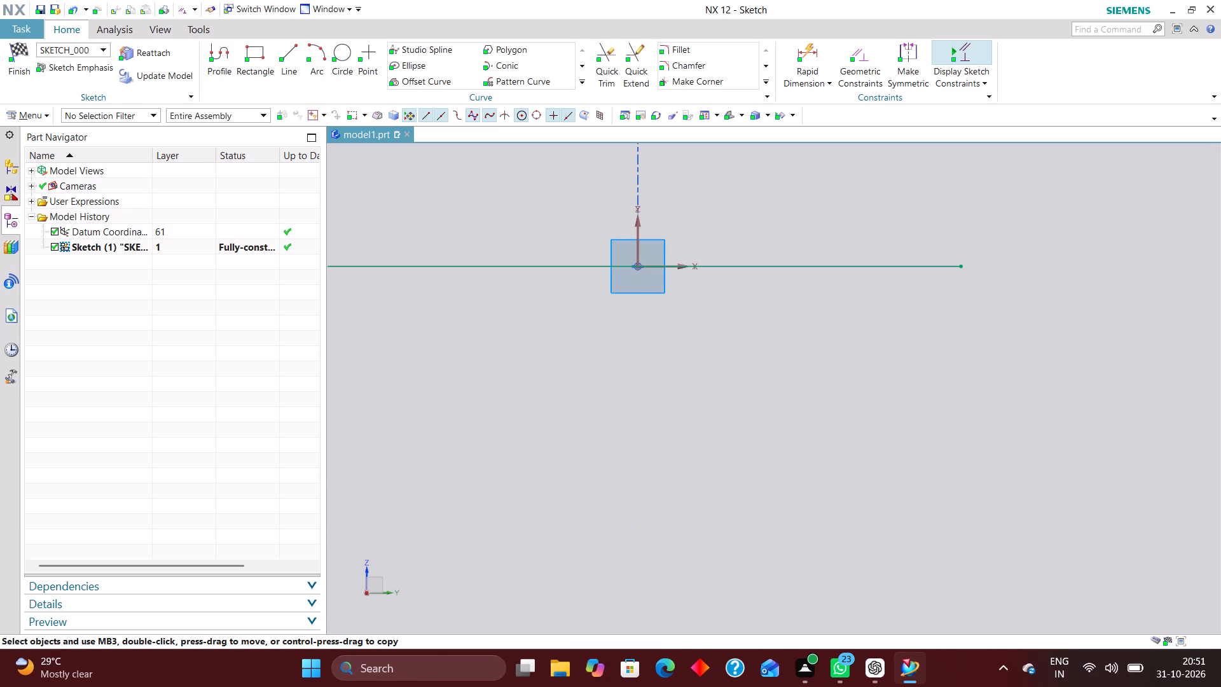
{"action": "left_click_drag", "start_coordinate": [654, 493], "coordinate": [679, 447]}
{"action": "scroll", "coordinate": [930, 448], "scroll_direction": "down", "scroll_amount": 4}
{"action": "scroll", "coordinate": [848, 420], "scroll_direction": "up", "scroll_amount": 3}
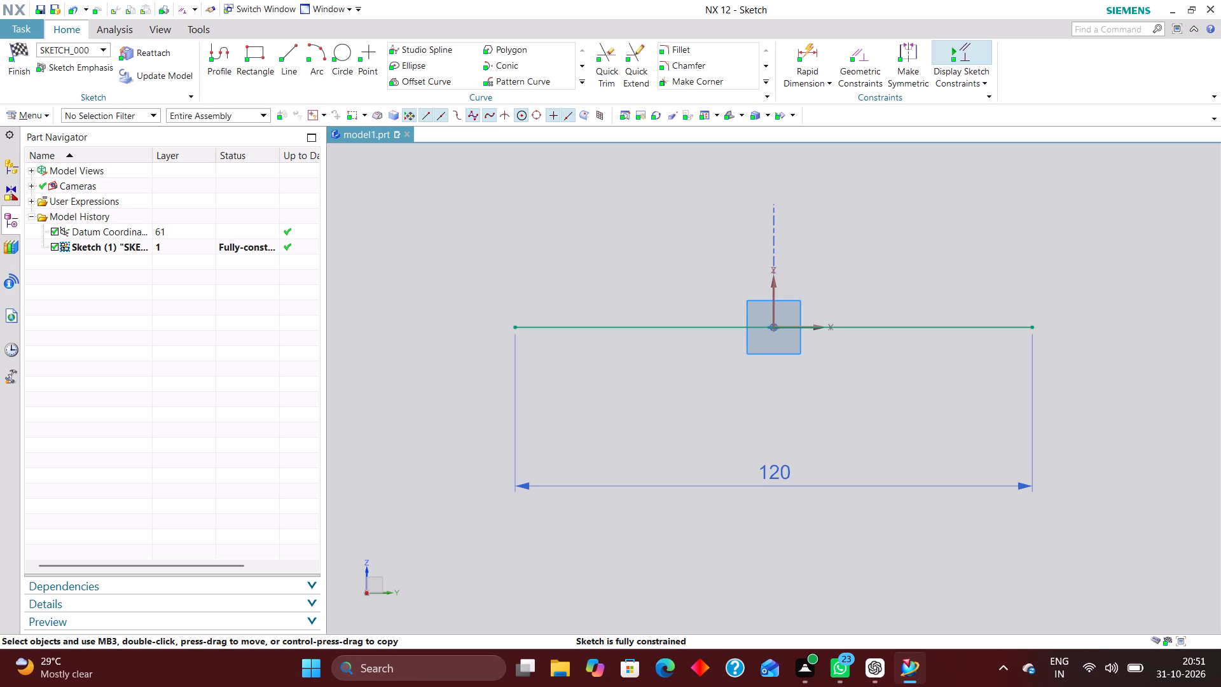
Sketch a rectangle about 20 mm high above the left end of the 120 mm line.
{"action": "scroll", "coordinate": [655, 377], "scroll_direction": "up", "scroll_amount": 3}
{"action": "scroll", "coordinate": [714, 383], "scroll_direction": "up", "scroll_amount": 2}
{"action": "scroll", "coordinate": [715, 385], "scroll_direction": "down", "scroll_amount": 5}
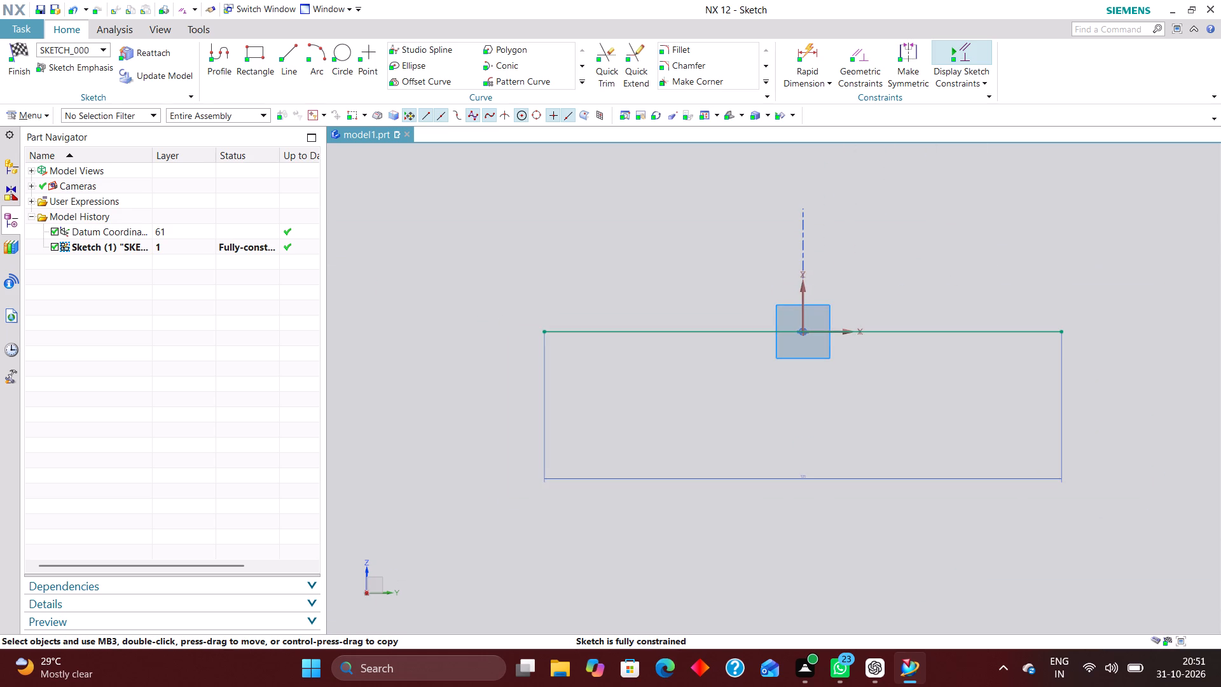
{"action": "scroll", "coordinate": [772, 412], "scroll_direction": "down", "scroll_amount": 3}
{"action": "scroll", "coordinate": [773, 342], "scroll_direction": "up", "scroll_amount": 2}
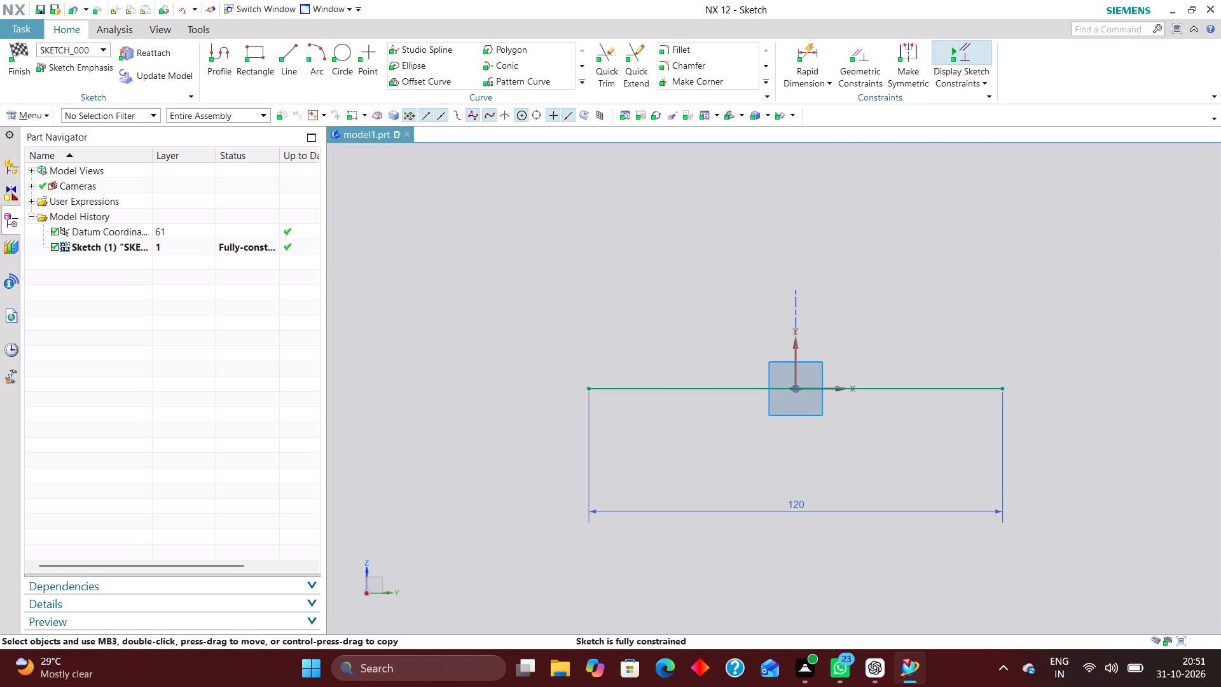
{"action": "left_click", "coordinate": [254, 59]}
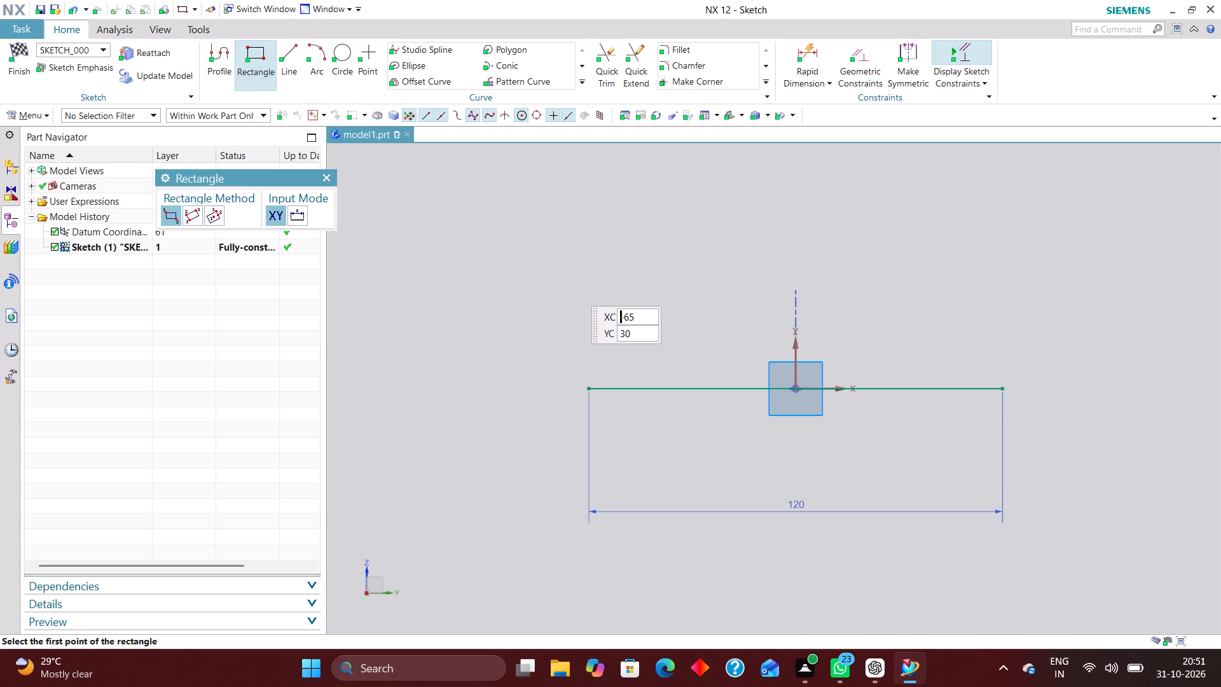
{"action": "left_click", "coordinate": [579, 277]}
{"action": "left_click", "coordinate": [670, 347]}
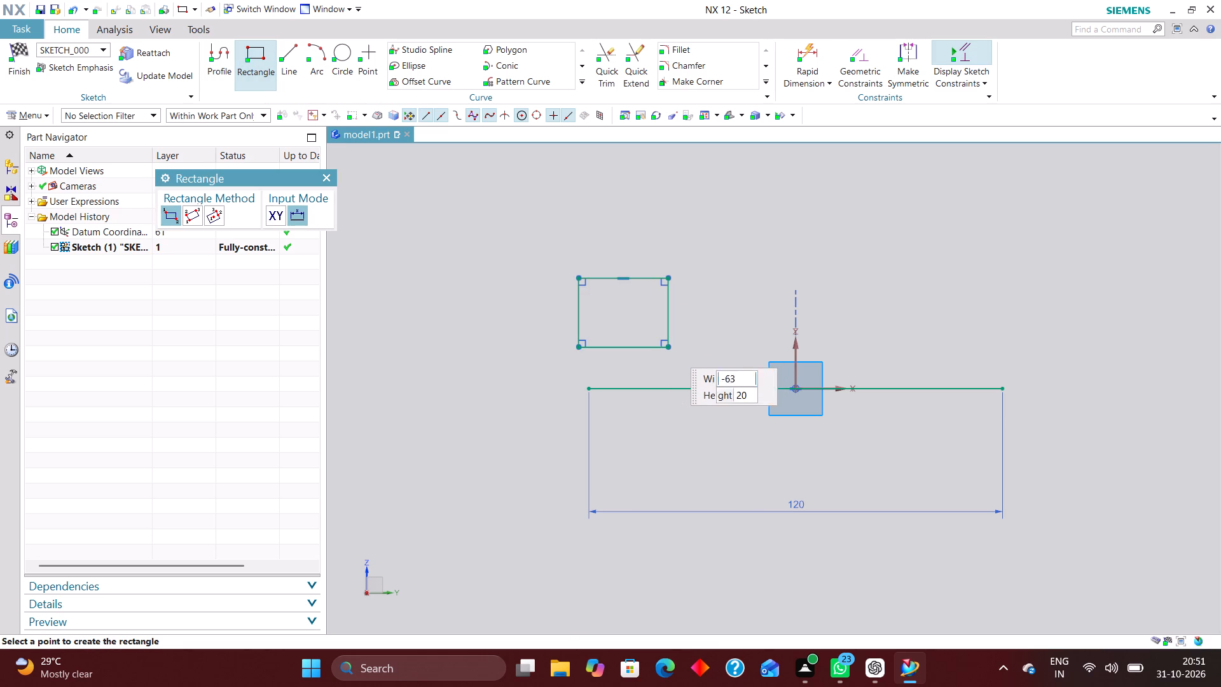
Dimension the rectangle's left side from the sketch's vertical axis and set the distance to 60 mm.
{"action": "left_click", "coordinate": [803, 51]}
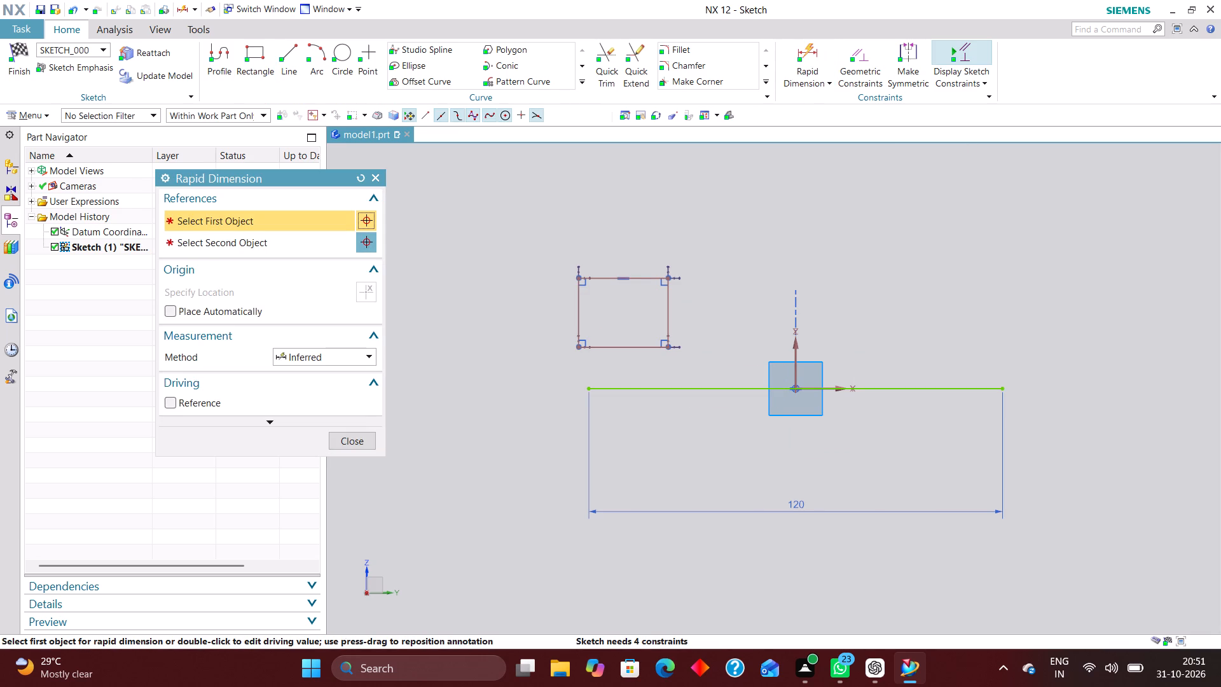
{"action": "left_click", "coordinate": [577, 326]}
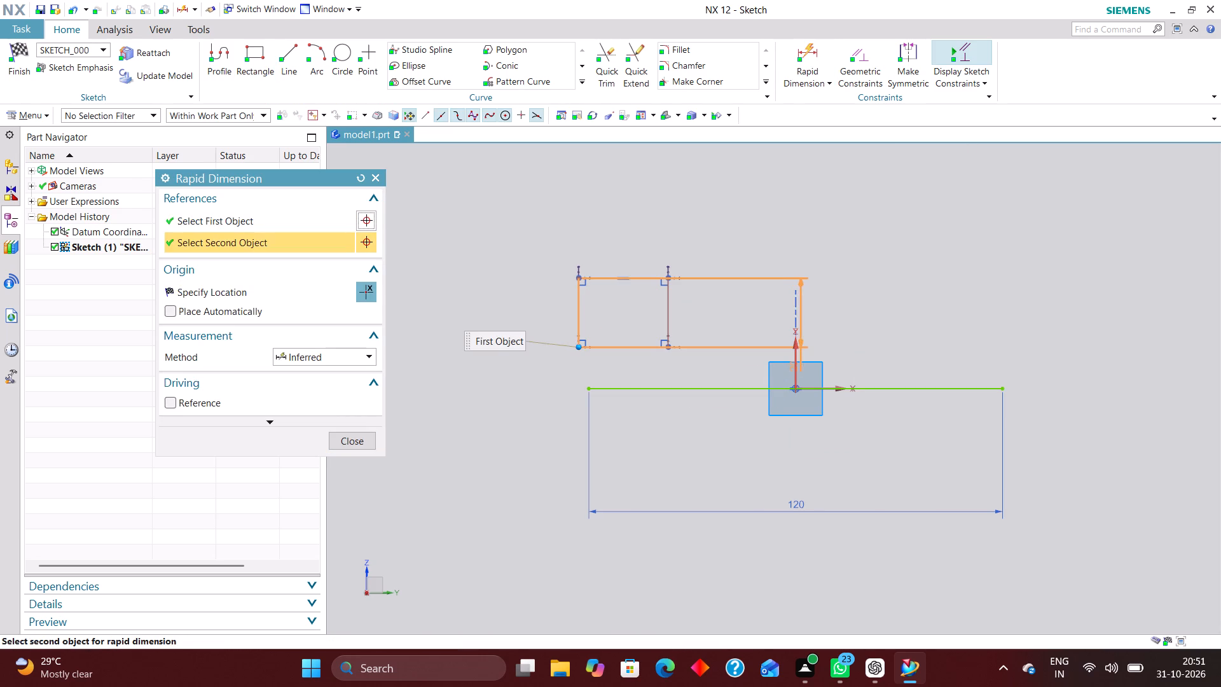
{"action": "left_click", "coordinate": [794, 366]}
{"action": "left_click", "coordinate": [708, 541]}
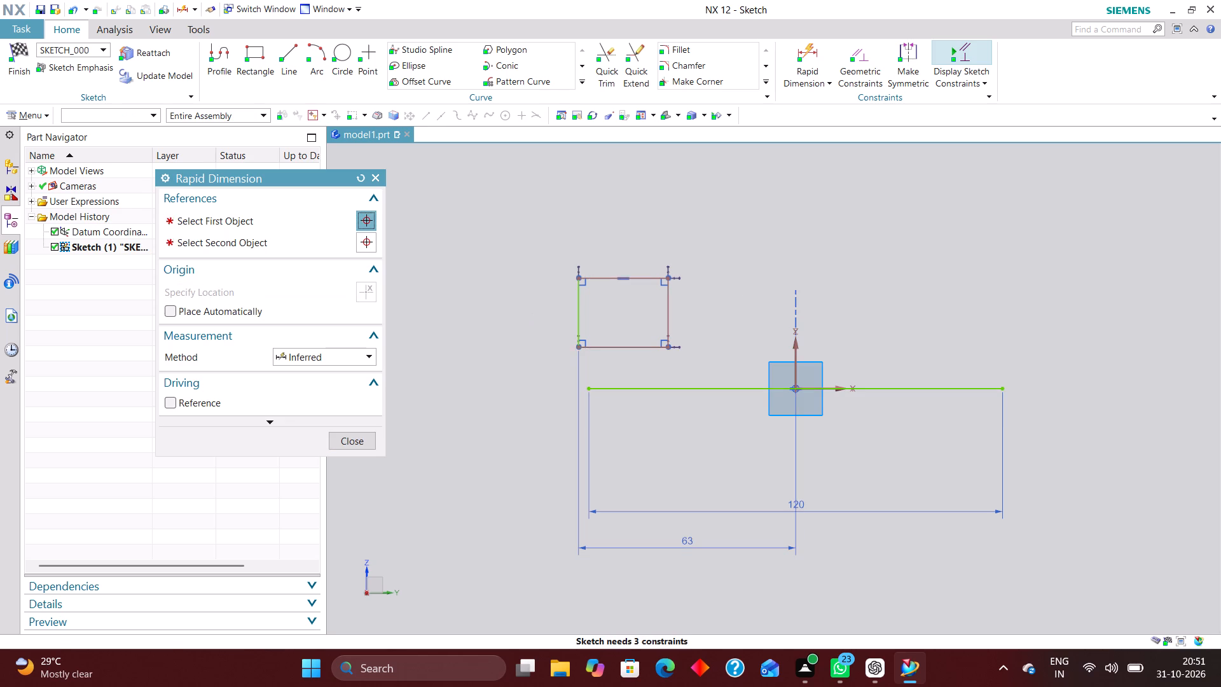
{"action": "type", "text": "60"}
{"action": "key", "text": "Return"}
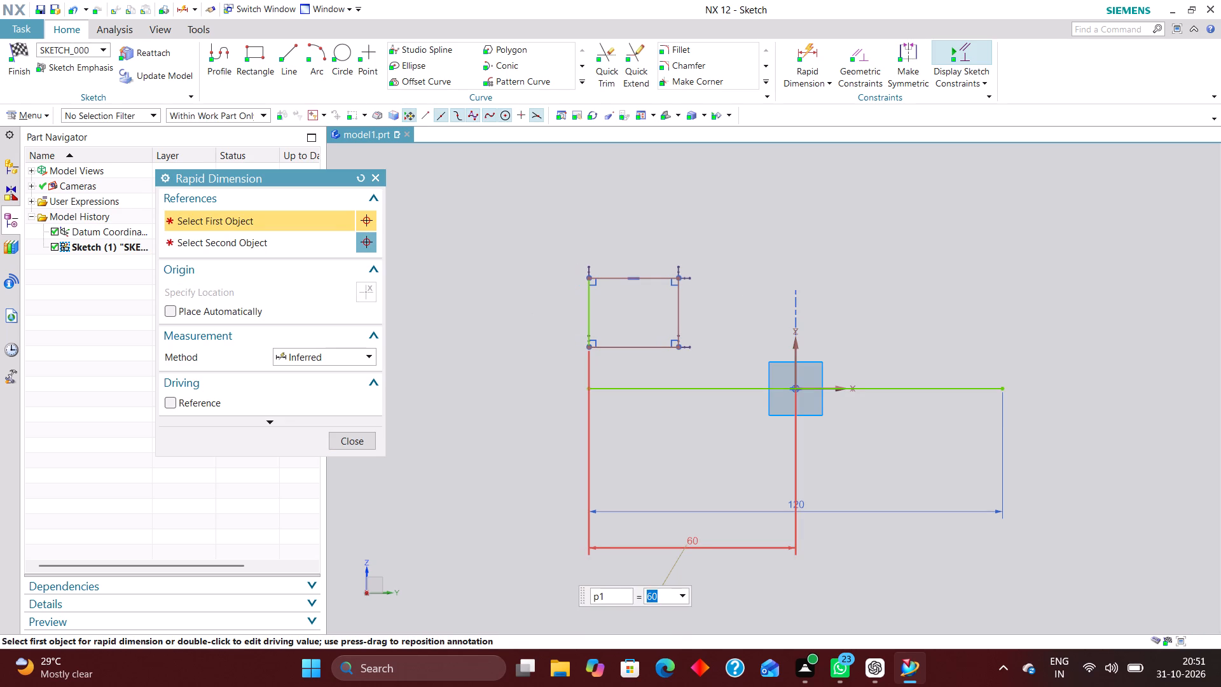
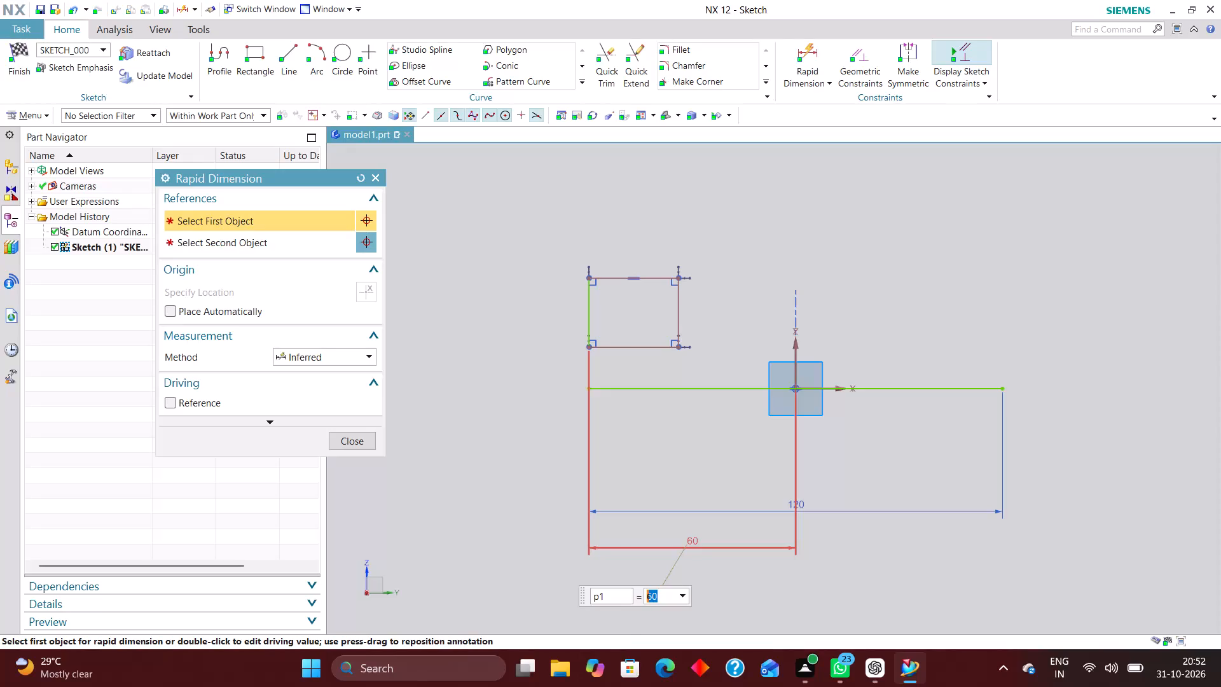
Dimension the rectangle's bottom edge from the horizontal 120 mm line and set the vertical distance to 18 mm.
{"action": "scroll", "coordinate": [621, 435], "scroll_direction": "up", "scroll_amount": 3}
{"action": "scroll", "coordinate": [621, 435], "scroll_direction": "down", "scroll_amount": 6}
{"action": "scroll", "coordinate": [612, 385], "scroll_direction": "up", "scroll_amount": 4}
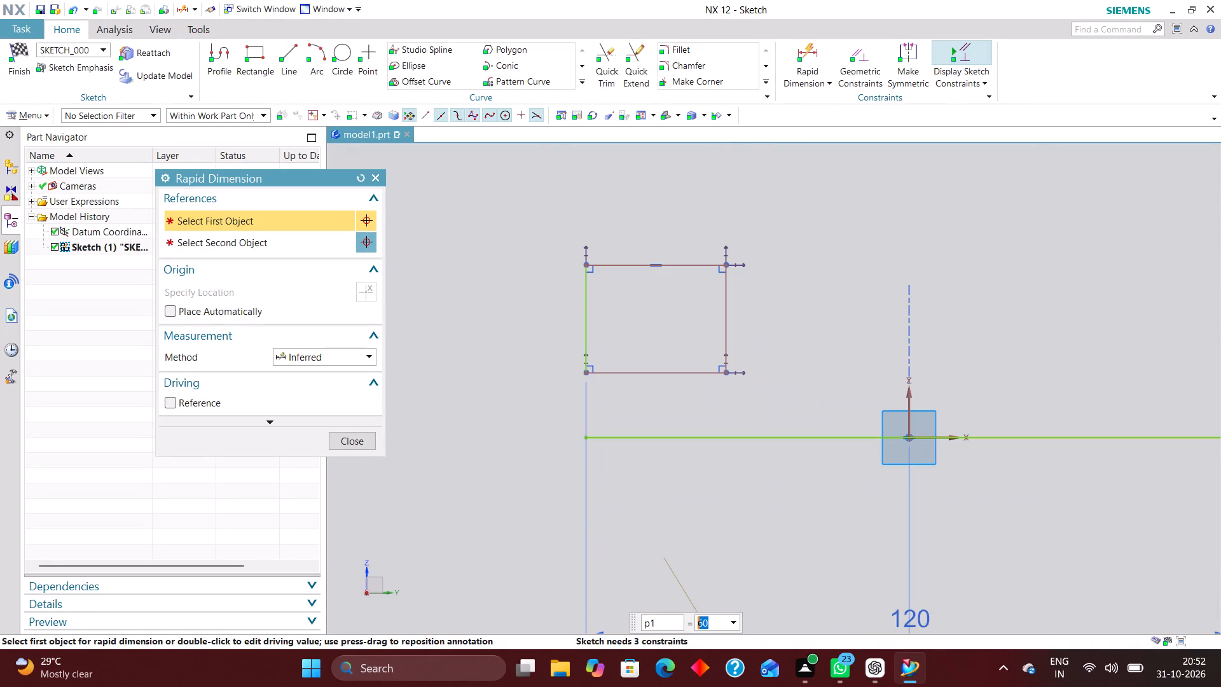
{"action": "left_click", "coordinate": [689, 442]}
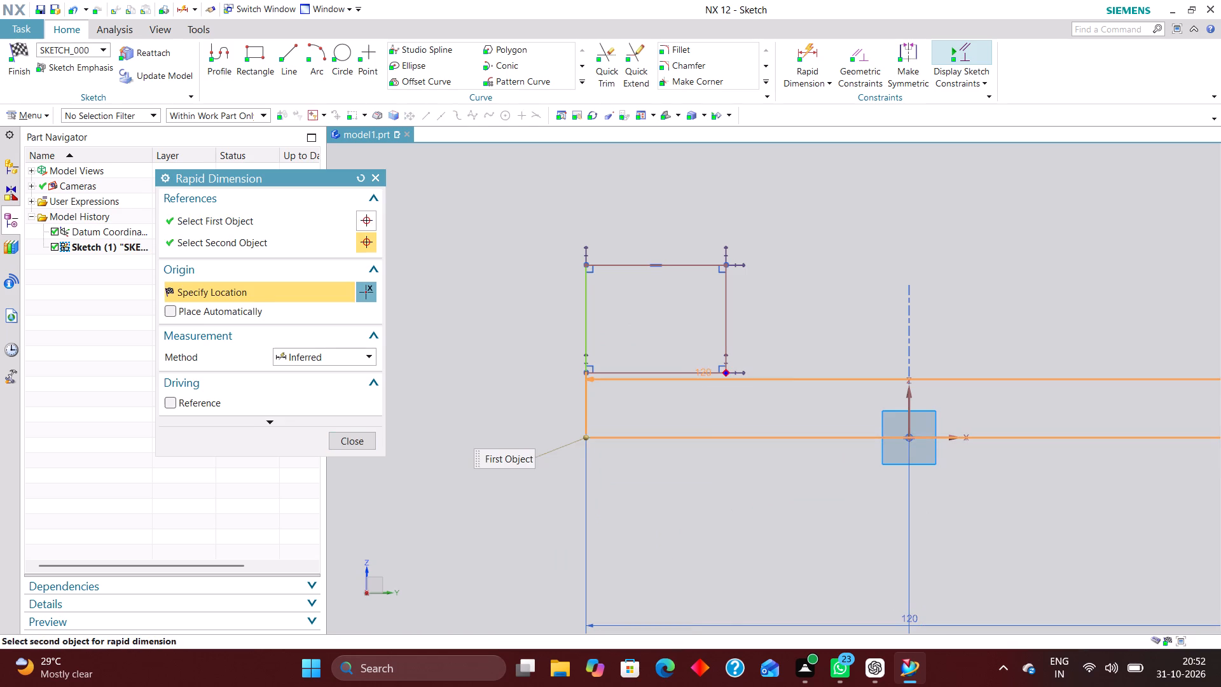
{"action": "left_click", "coordinate": [703, 372]}
{"action": "left_click", "coordinate": [517, 401]}
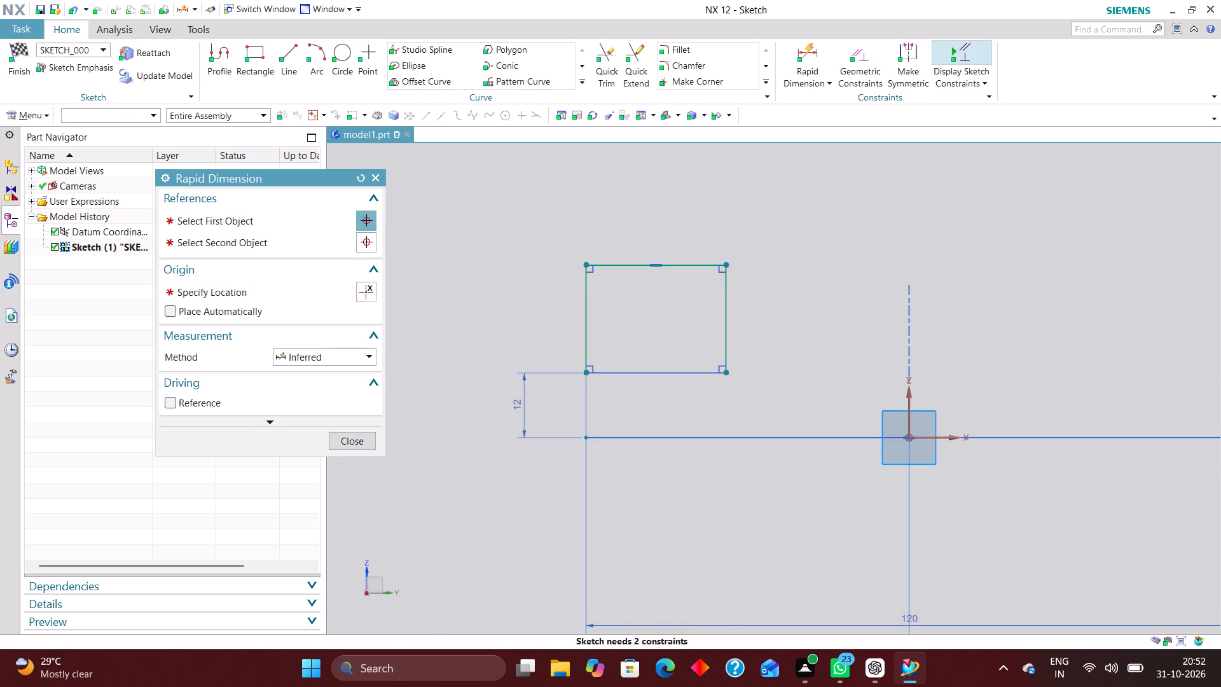
{"action": "type", "text": "18"}
{"action": "key", "text": "Return"}
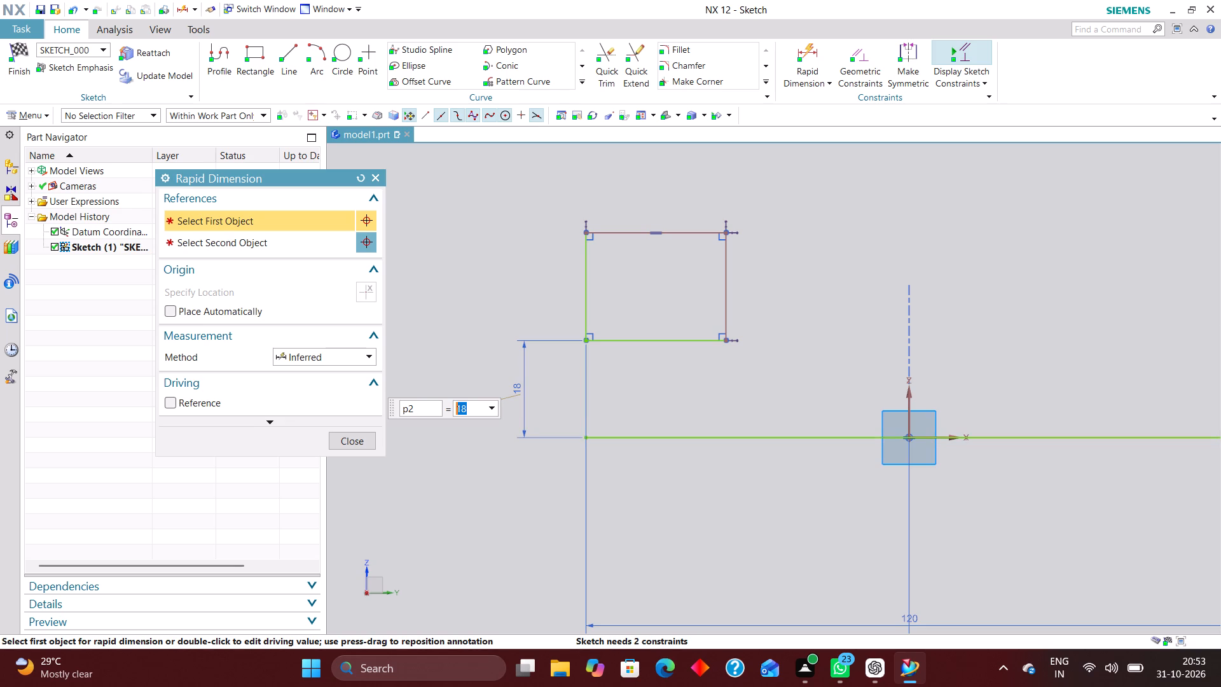
Dimension the rectangle's width along its bottom edge and set it to 18 mm.
{"action": "scroll", "coordinate": [799, 421], "scroll_direction": "down", "scroll_amount": 2}
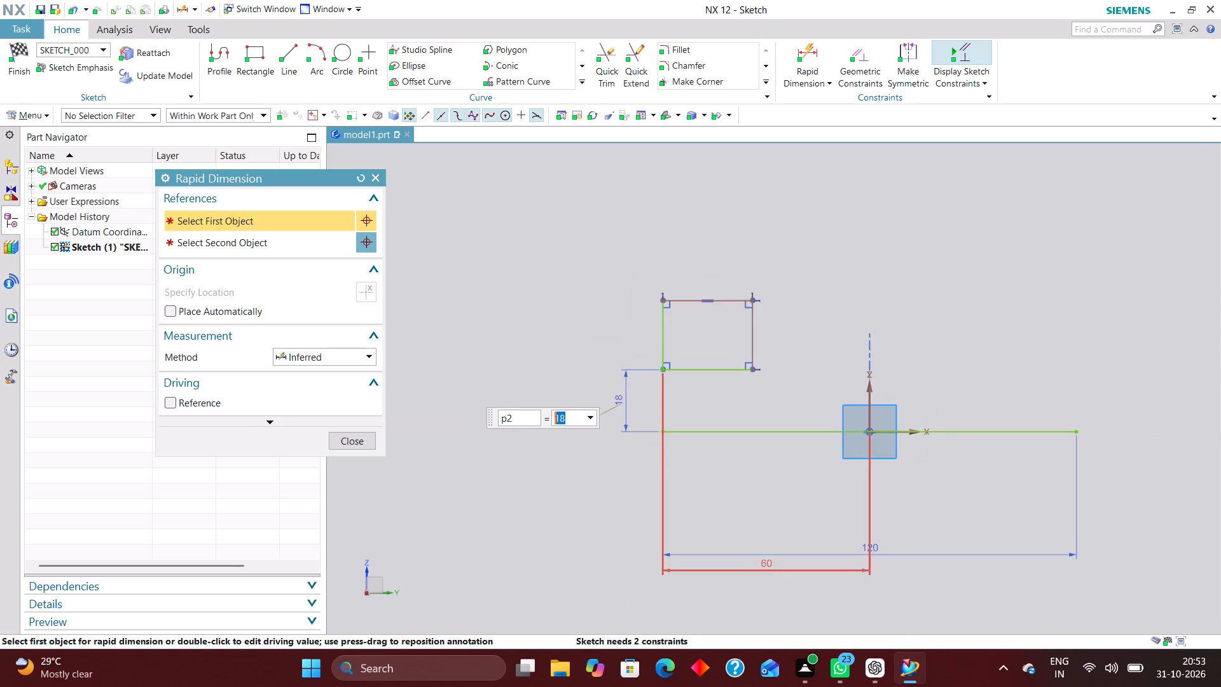
{"action": "scroll", "coordinate": [719, 492], "scroll_direction": "up", "scroll_amount": 2}
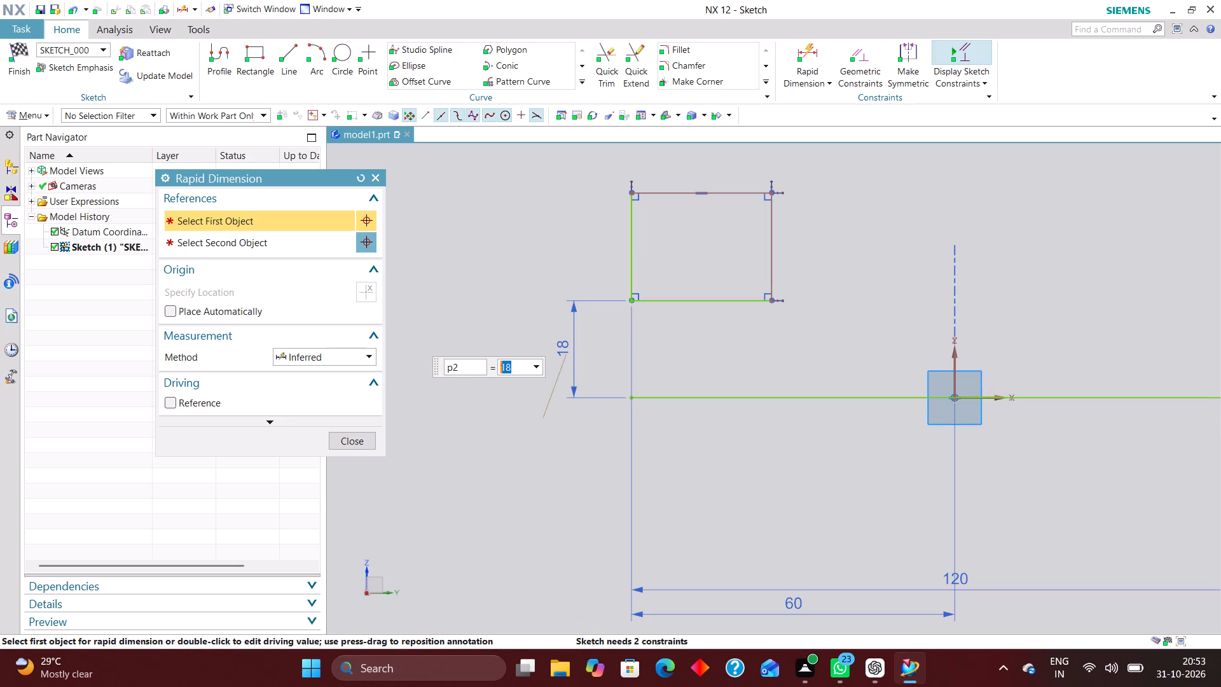
{"action": "left_click", "coordinate": [736, 298]}
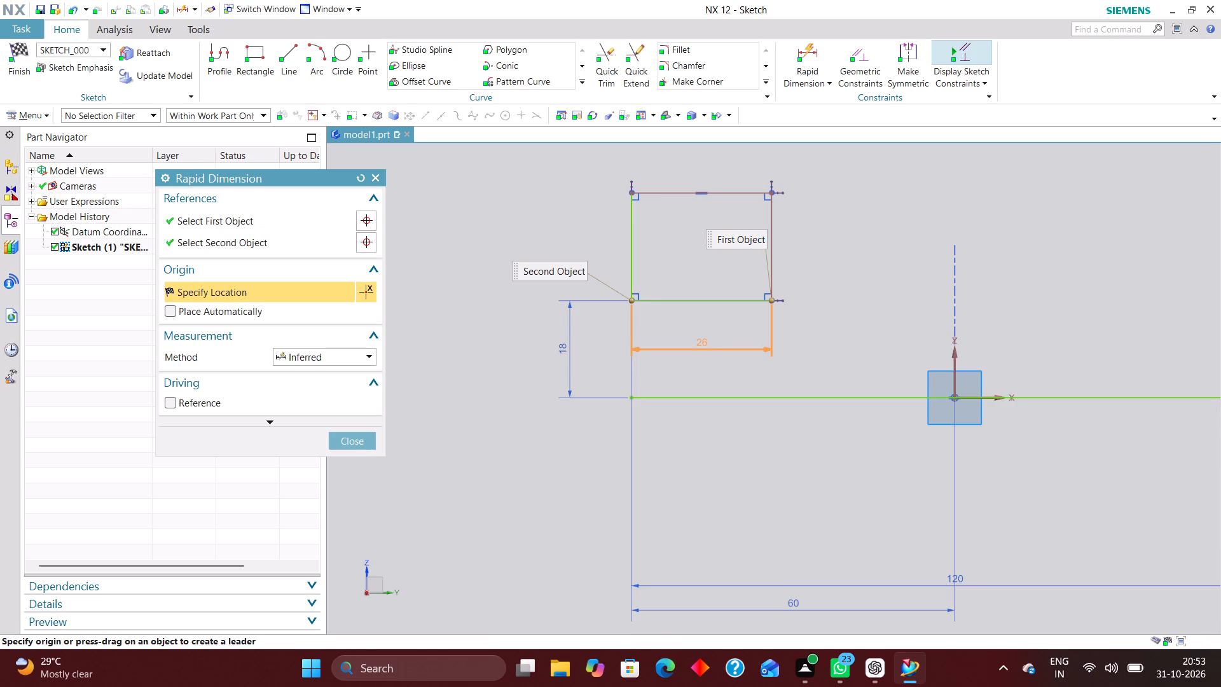
{"action": "left_click", "coordinate": [715, 342]}
{"action": "type", "text": "18"}
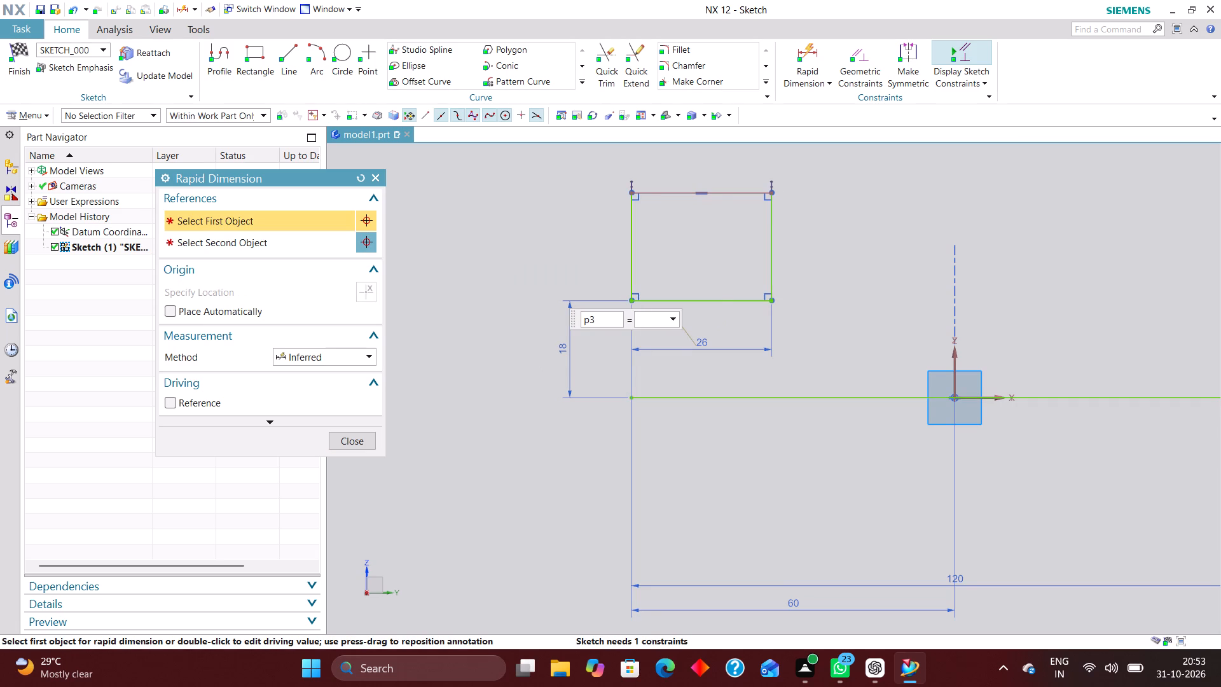
{"action": "key", "text": "Return"}
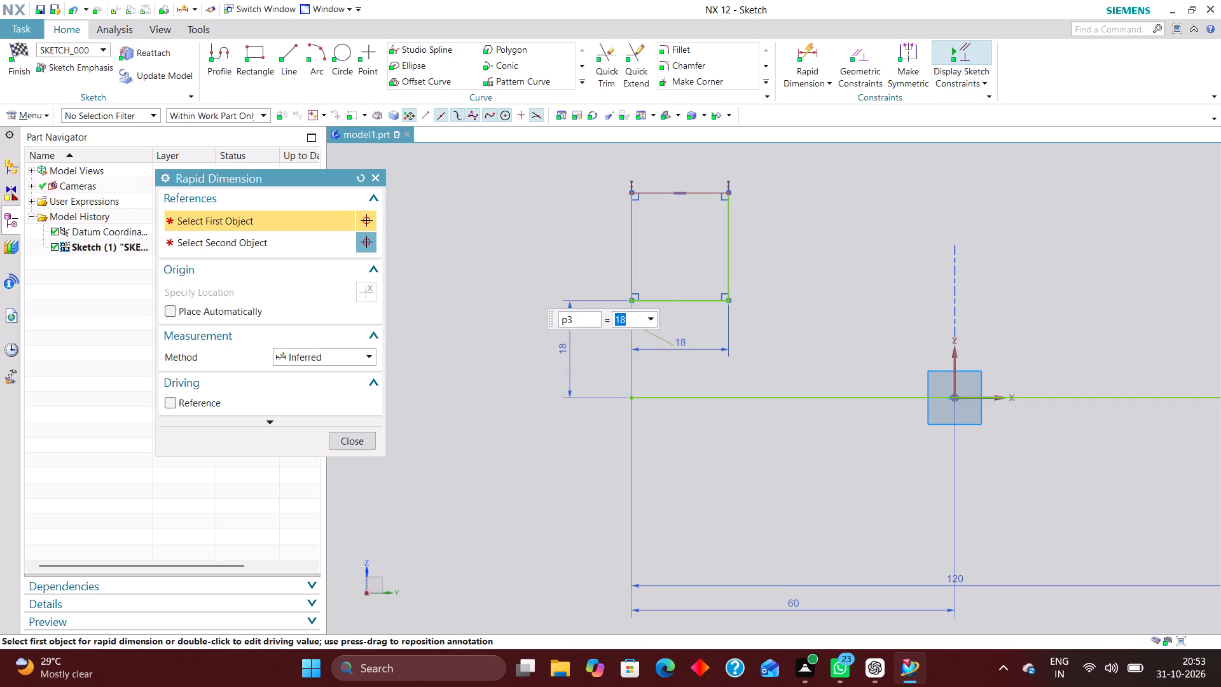
Dimension the rectangle's height along its left side and set it to 16 mm.
{"action": "left_click", "coordinate": [635, 281]}
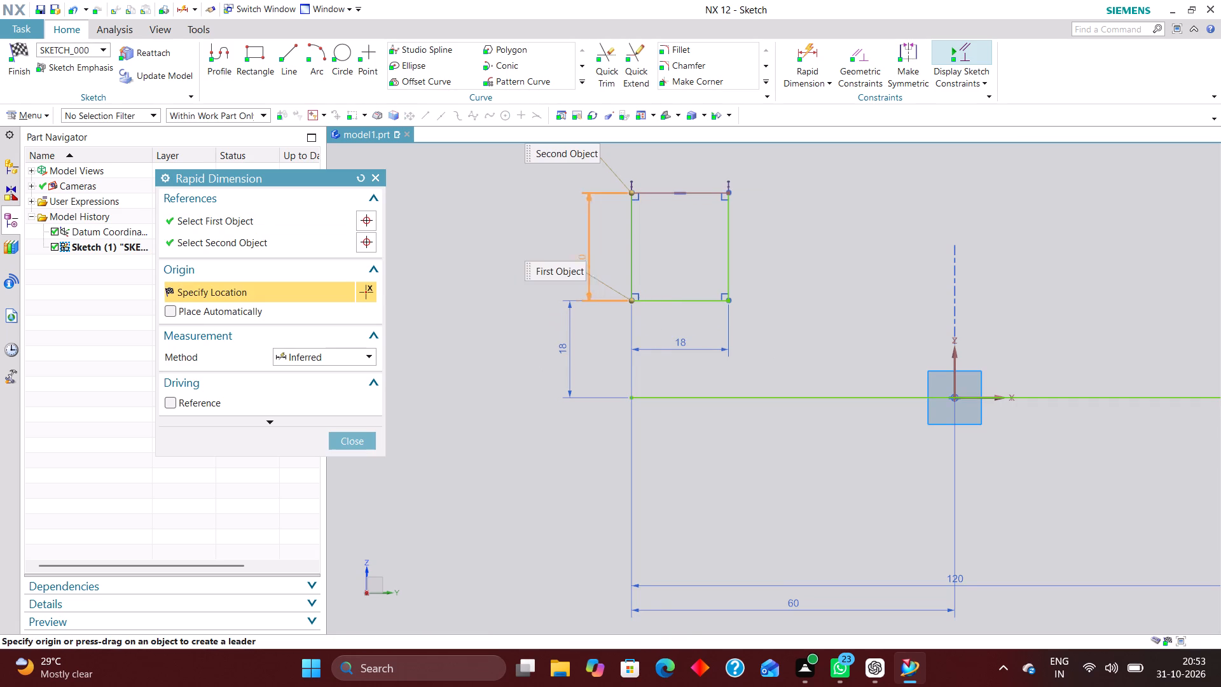
{"action": "left_click", "coordinate": [528, 239]}
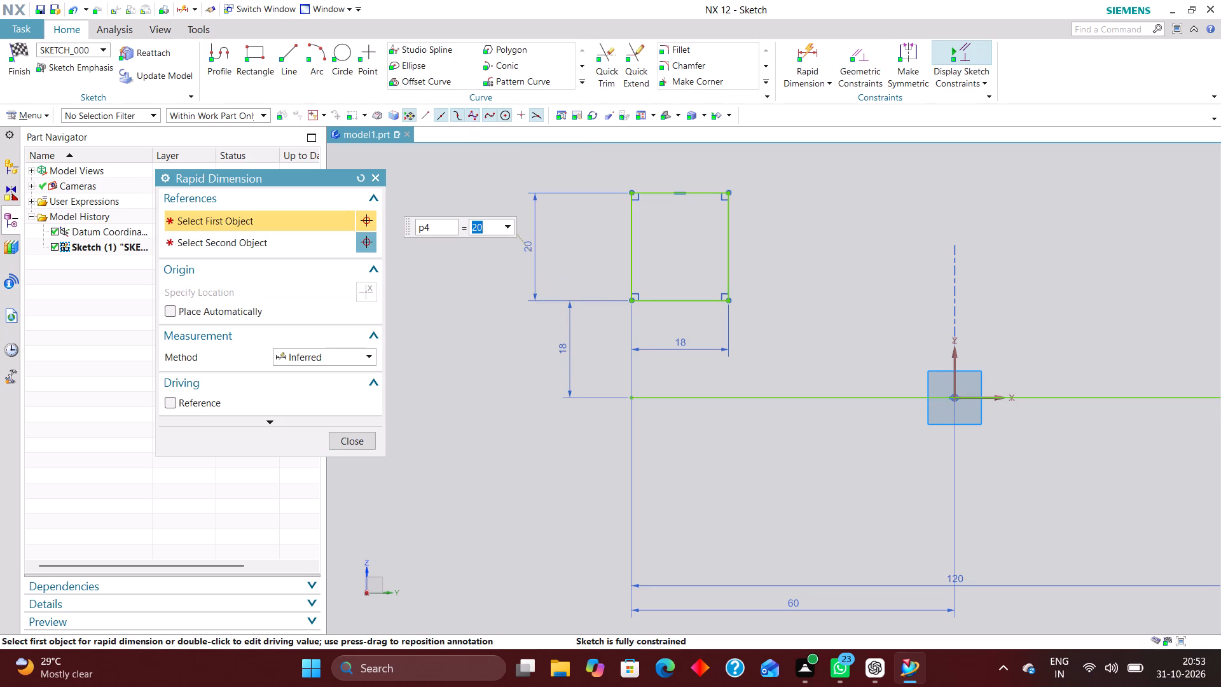
{"action": "type", "text": "16"}
{"action": "key", "text": "Return"}
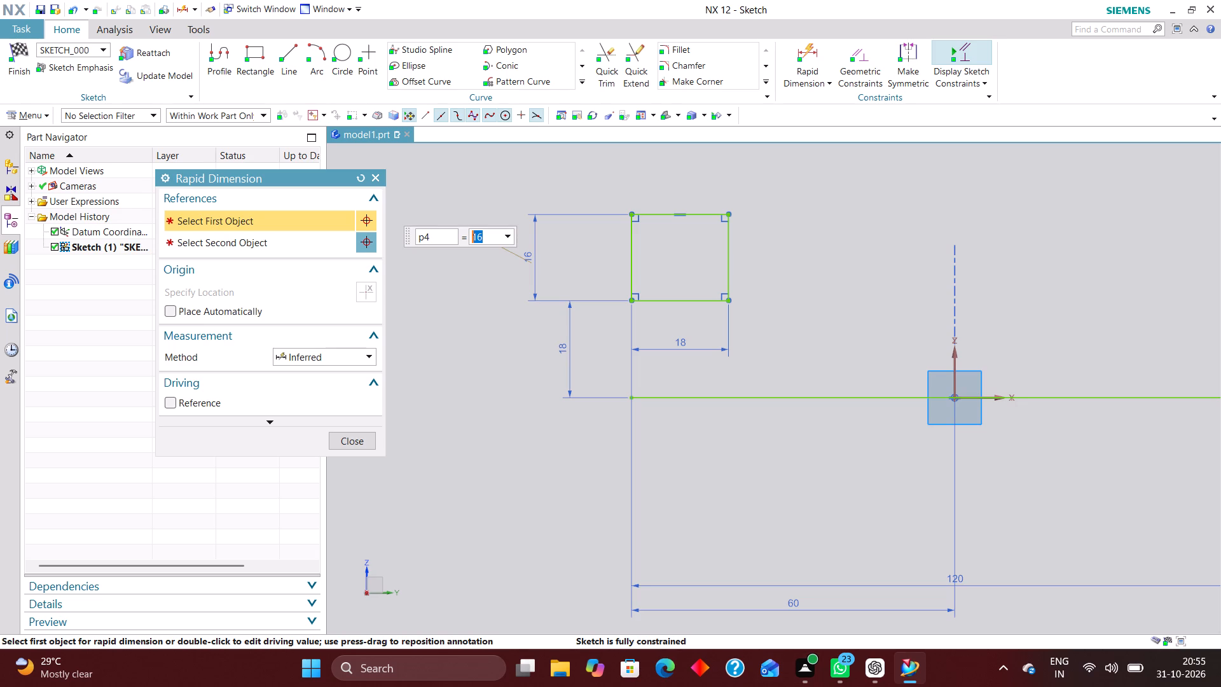
Change the rectangle's height dimension to the expression 16+12 and finish dimensioning.
{"action": "scroll", "coordinate": [814, 518], "scroll_direction": "down", "scroll_amount": 5}
{"action": "scroll", "coordinate": [745, 532], "scroll_direction": "up", "scroll_amount": 3}
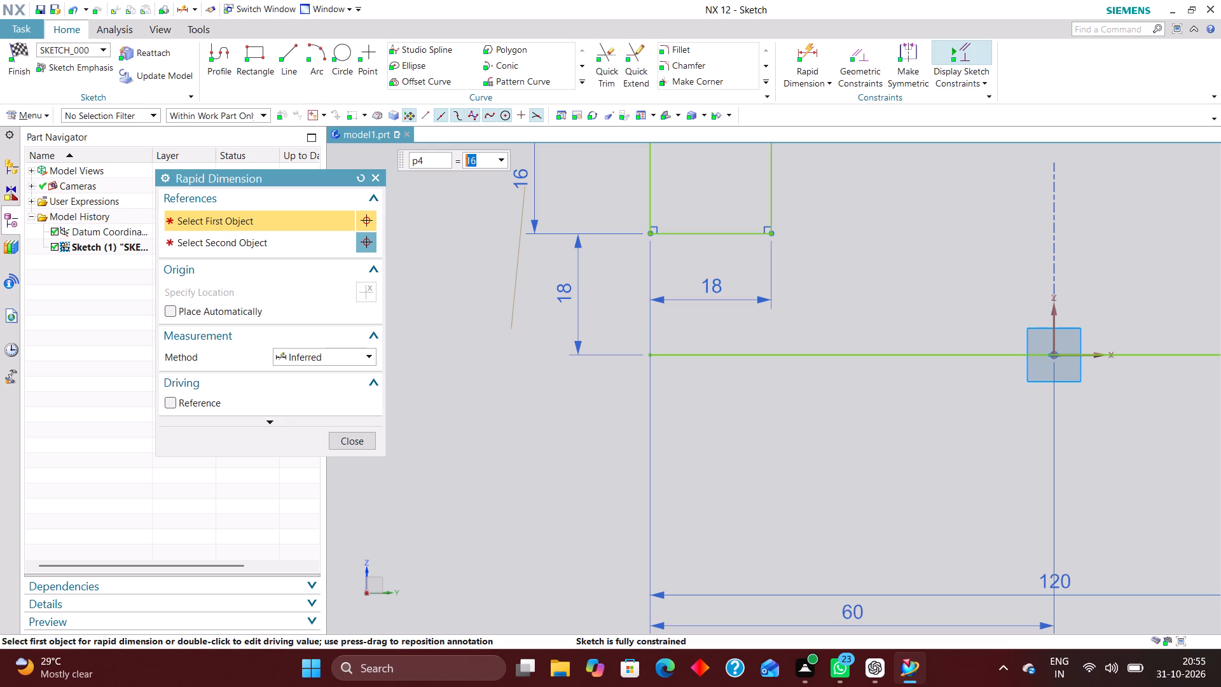
{"action": "scroll", "coordinate": [761, 452], "scroll_direction": "down", "scroll_amount": 3}
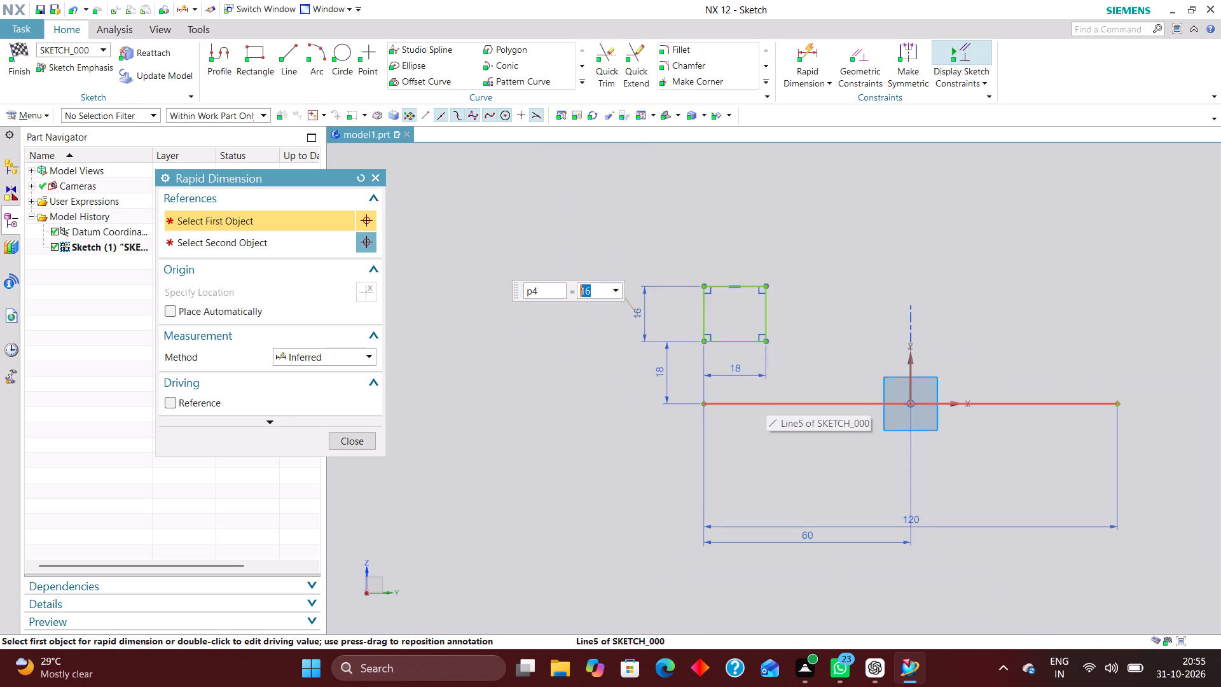
{"action": "scroll", "coordinate": [765, 401], "scroll_direction": "down", "scroll_amount": 2}
{"action": "scroll", "coordinate": [750, 363], "scroll_direction": "up", "scroll_amount": 2}
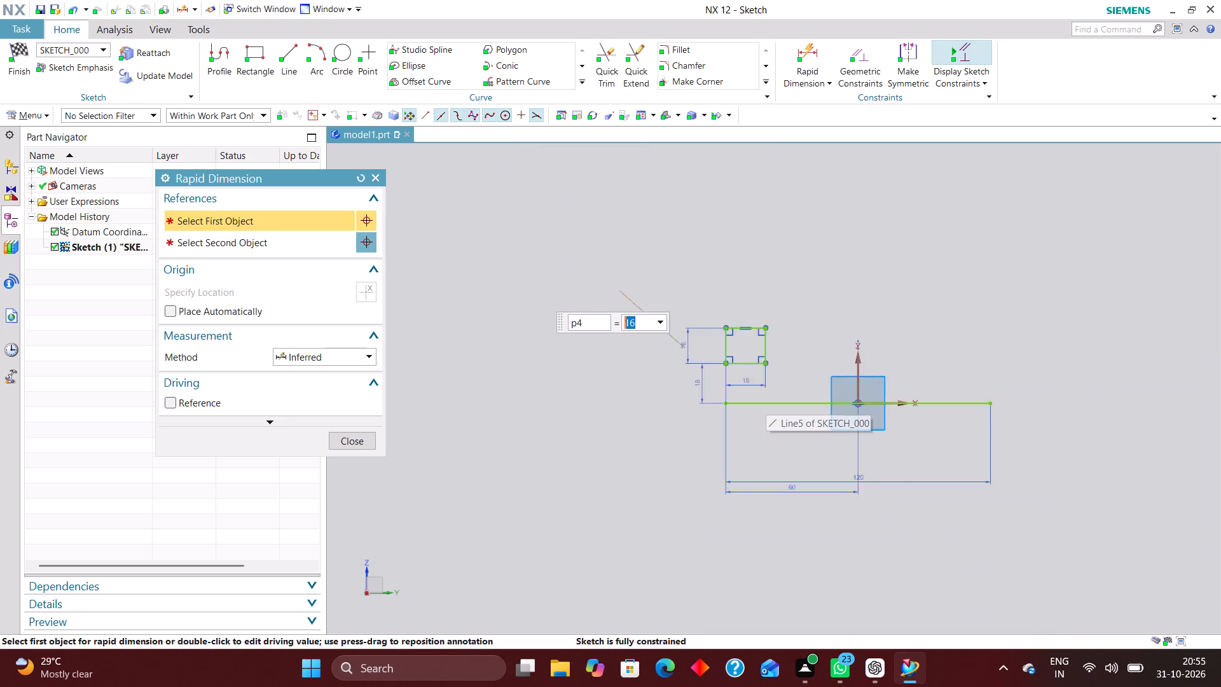
{"action": "scroll", "coordinate": [750, 363], "scroll_direction": "up", "scroll_amount": 3}
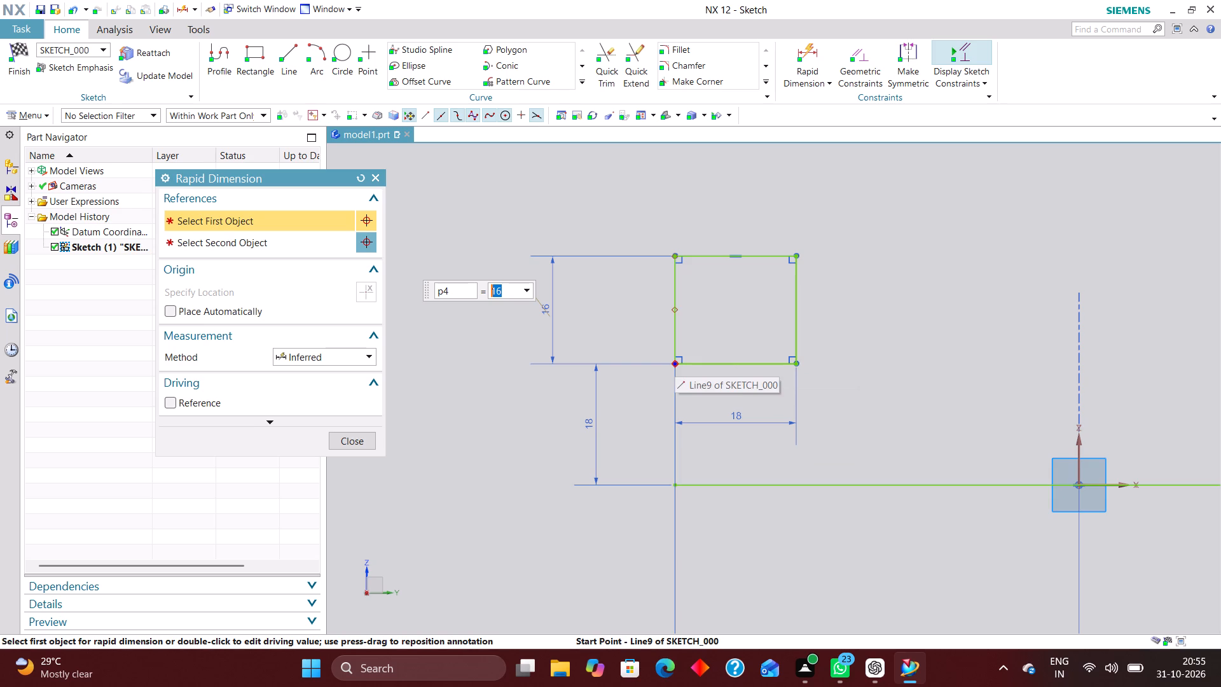
{"action": "type", "text": "16"}
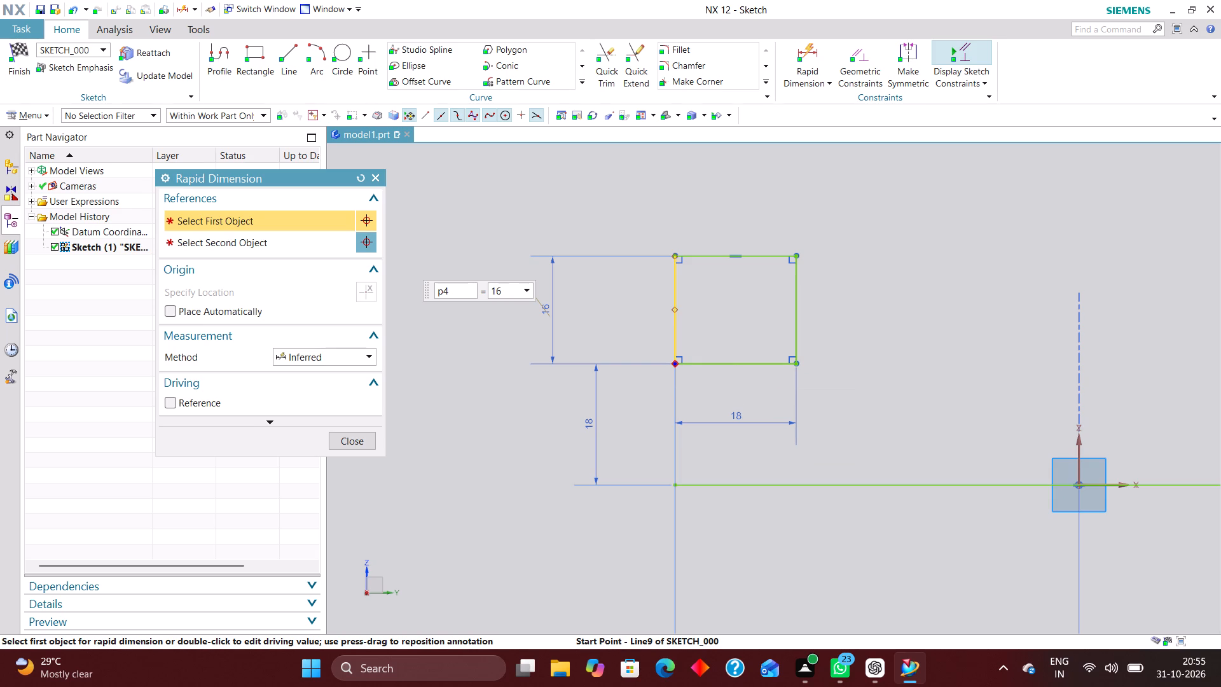
{"action": "key", "text": "plus"}
{"action": "type", "text": "12"}
{"action": "key", "text": "Return"}
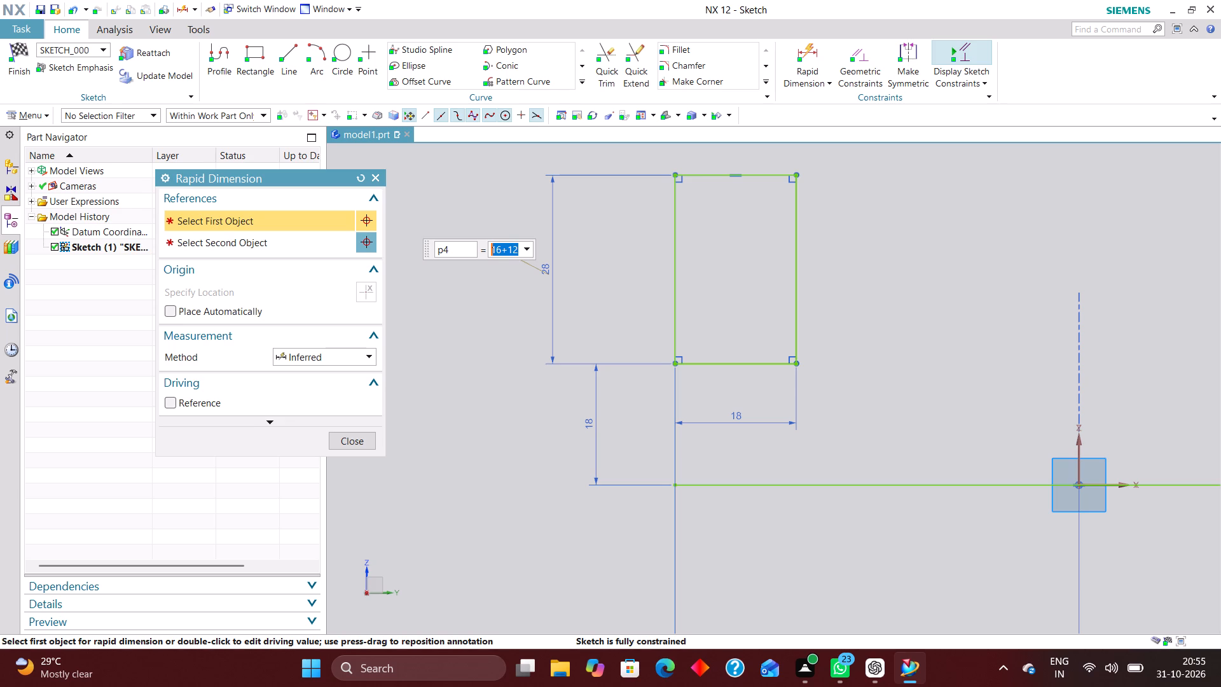
{"action": "left_click", "coordinate": [347, 441]}
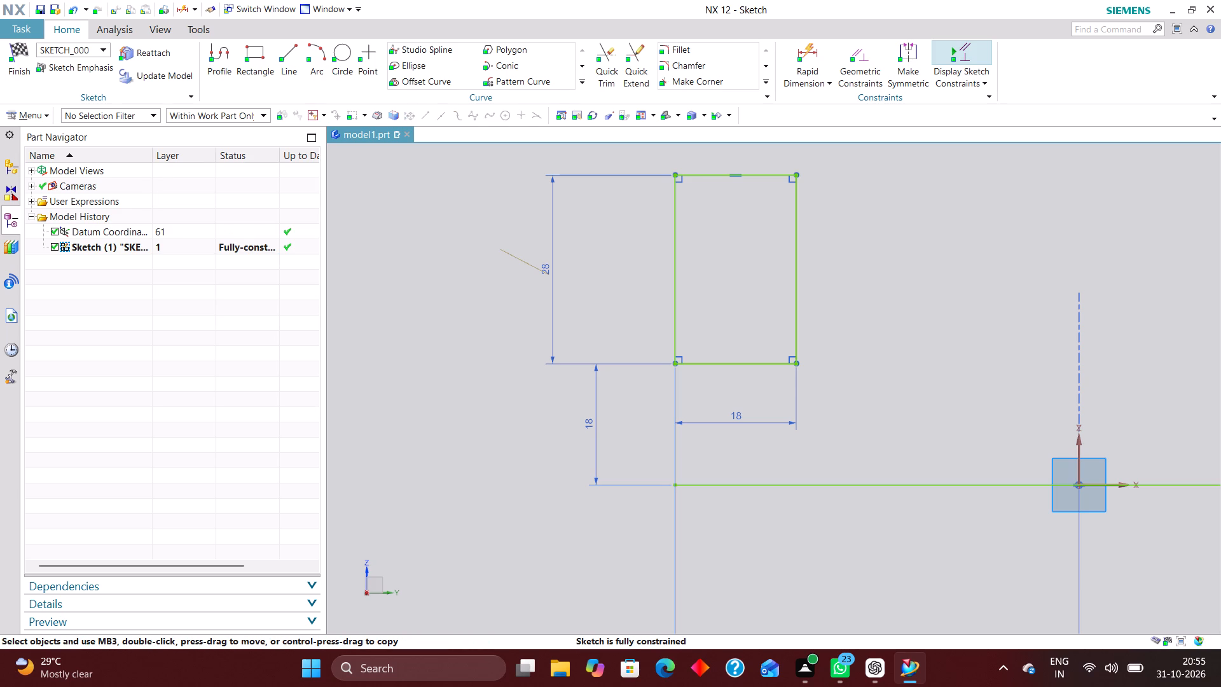
Convert the horizontal 120 mm line to a reference line.
{"action": "right_click_drag", "start_coordinate": [939, 483], "coordinate": [1025, 590]}
{"action": "scroll", "coordinate": [782, 461], "scroll_direction": "down", "scroll_amount": 3}
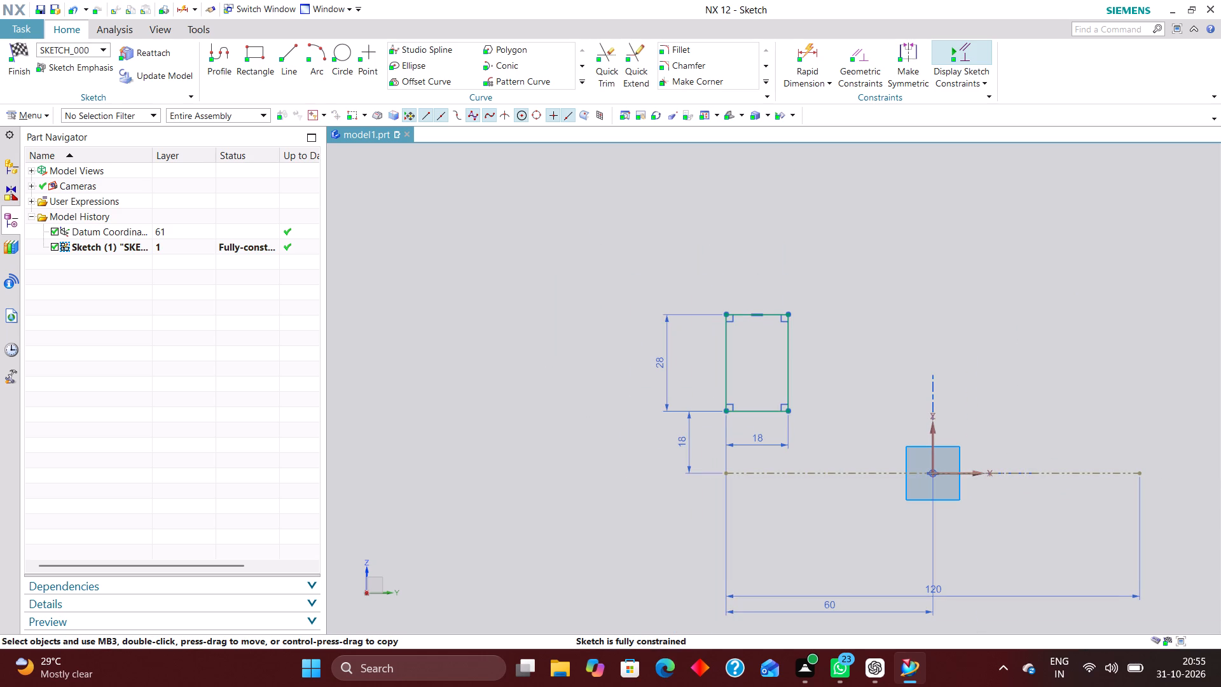
Finish the profile sketch and return to the modelling environment.
{"action": "left_click", "coordinate": [20, 49]}
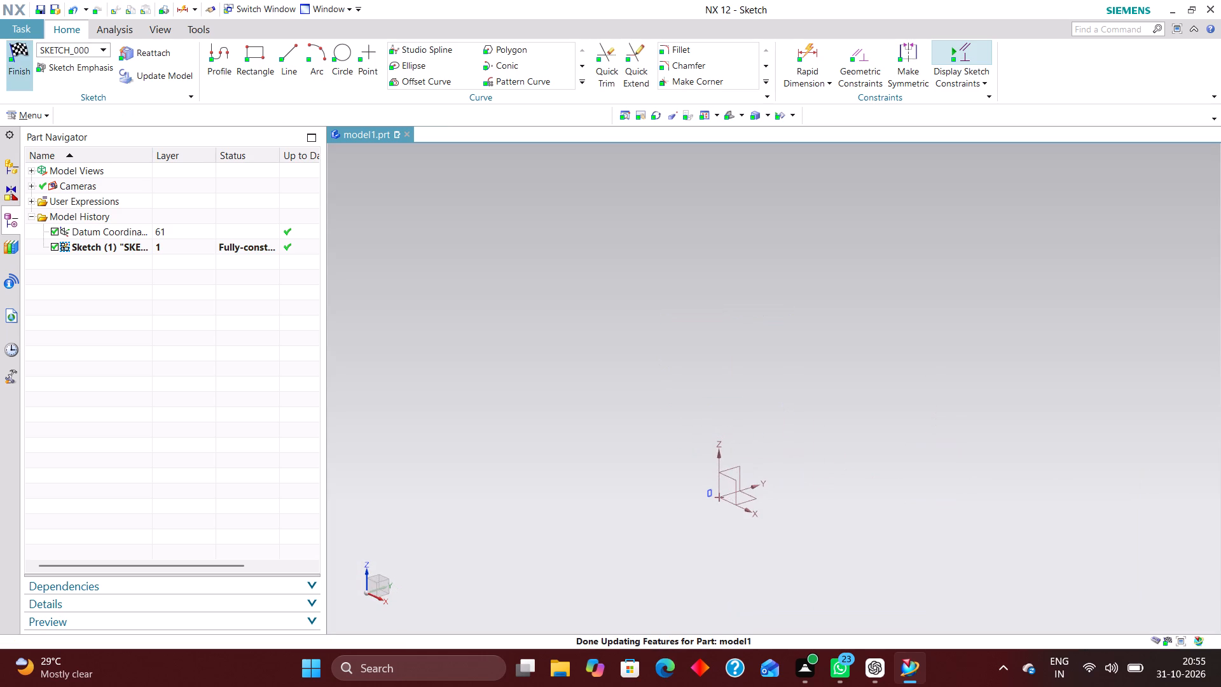
{"action": "scroll", "coordinate": [722, 497], "scroll_direction": "up", "scroll_amount": 9}
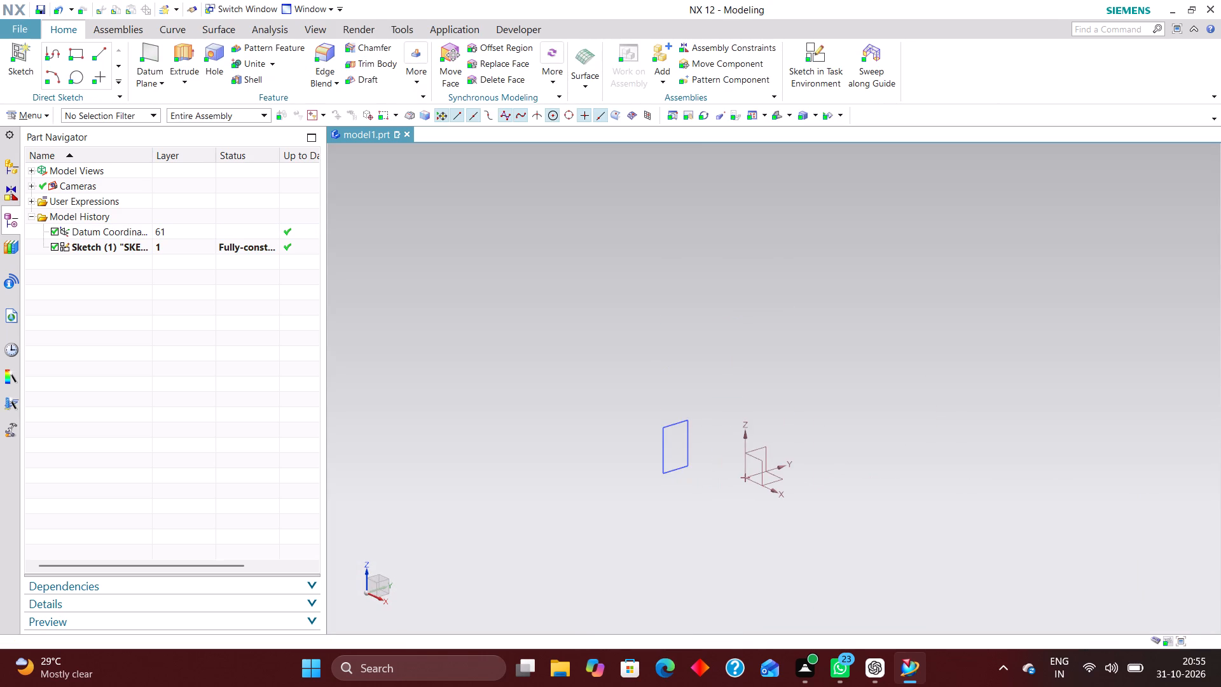
{"action": "scroll", "coordinate": [691, 483], "scroll_direction": "down", "scroll_amount": 2}
{"action": "scroll", "coordinate": [710, 532], "scroll_direction": "up", "scroll_amount": 3}
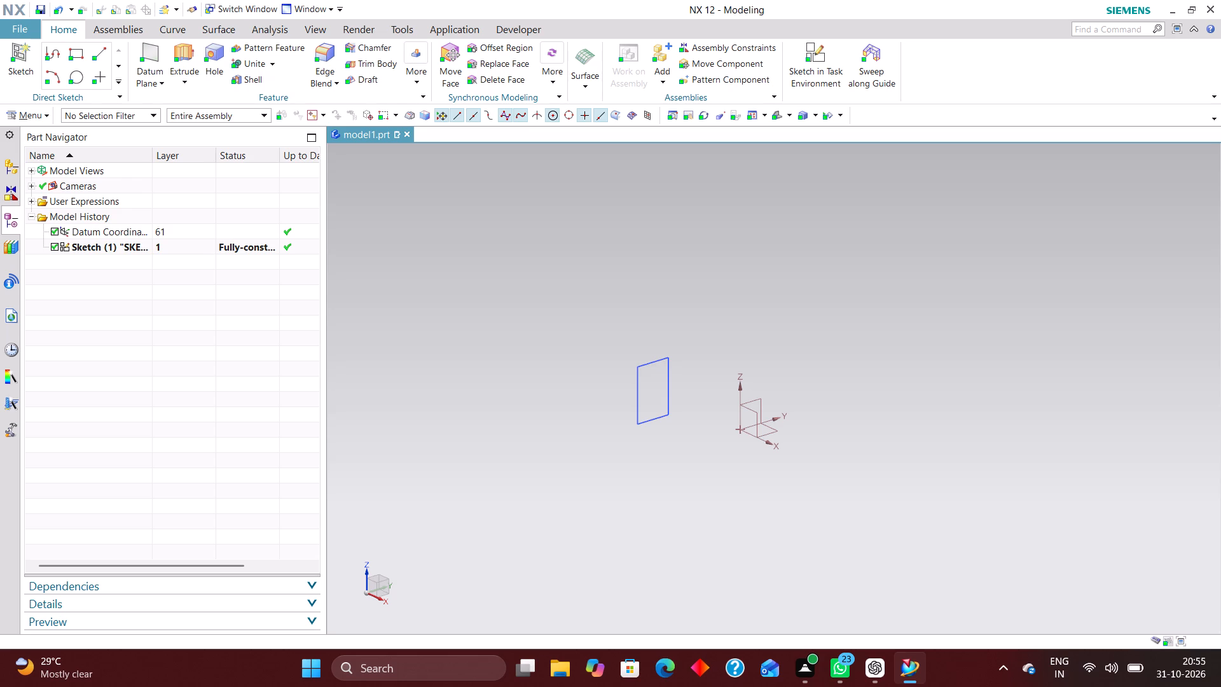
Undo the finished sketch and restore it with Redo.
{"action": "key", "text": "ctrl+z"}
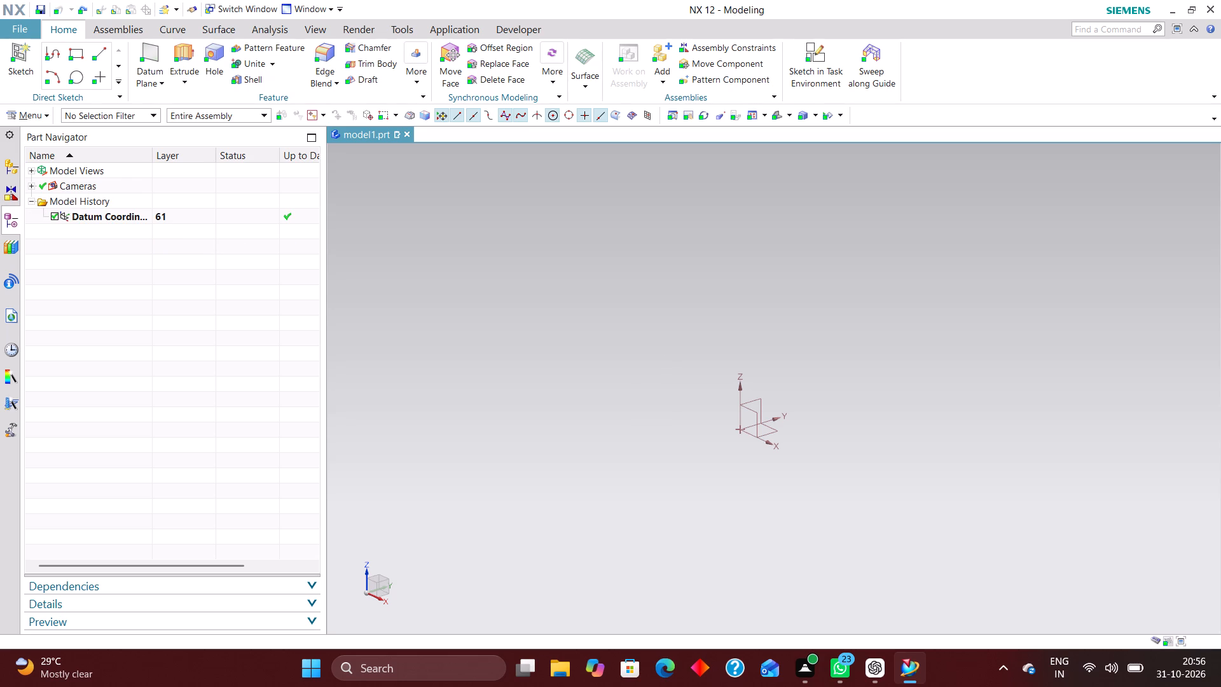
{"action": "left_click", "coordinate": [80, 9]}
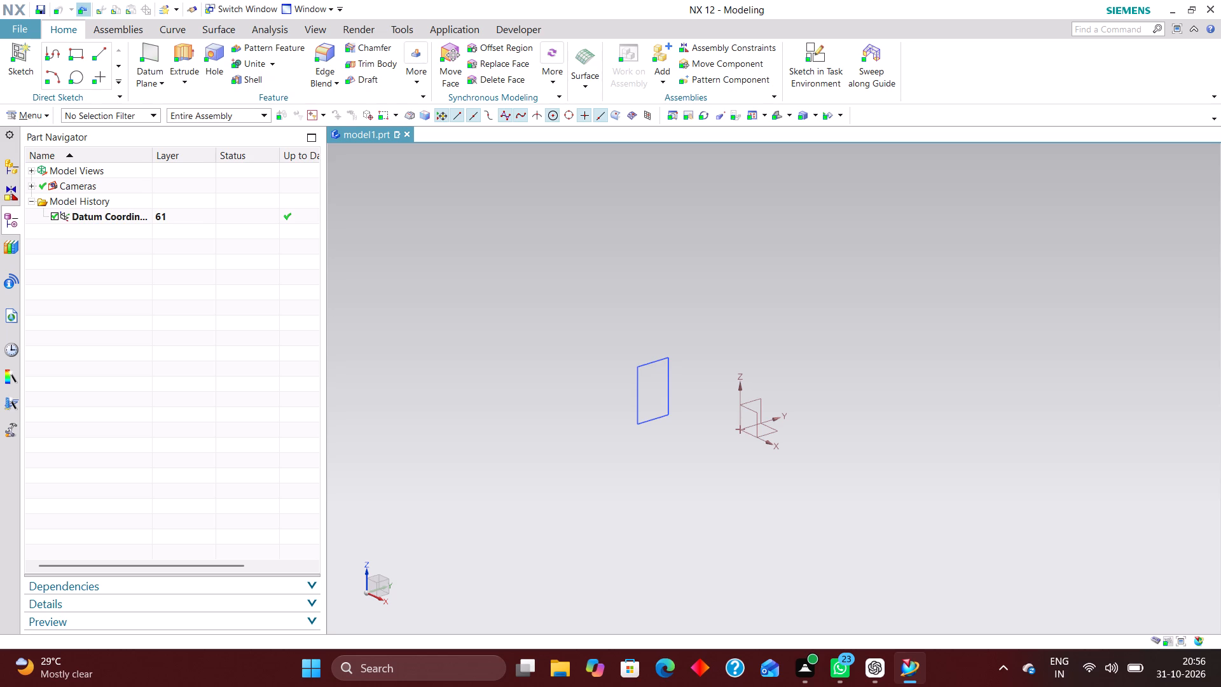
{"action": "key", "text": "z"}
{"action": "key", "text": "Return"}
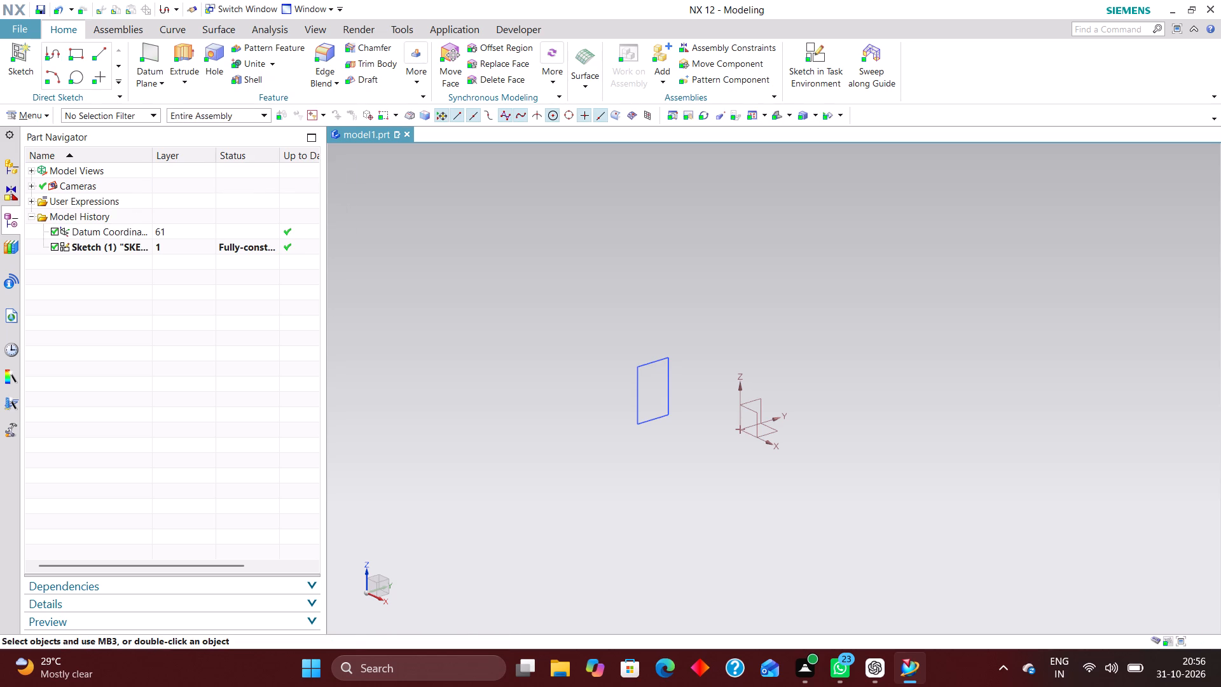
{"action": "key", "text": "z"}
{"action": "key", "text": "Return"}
Start an Extrude using the rectangle sketch as its section.
{"action": "scroll", "coordinate": [721, 431], "scroll_direction": "up", "scroll_amount": 4}
{"action": "scroll", "coordinate": [714, 406], "scroll_direction": "down", "scroll_amount": 4}
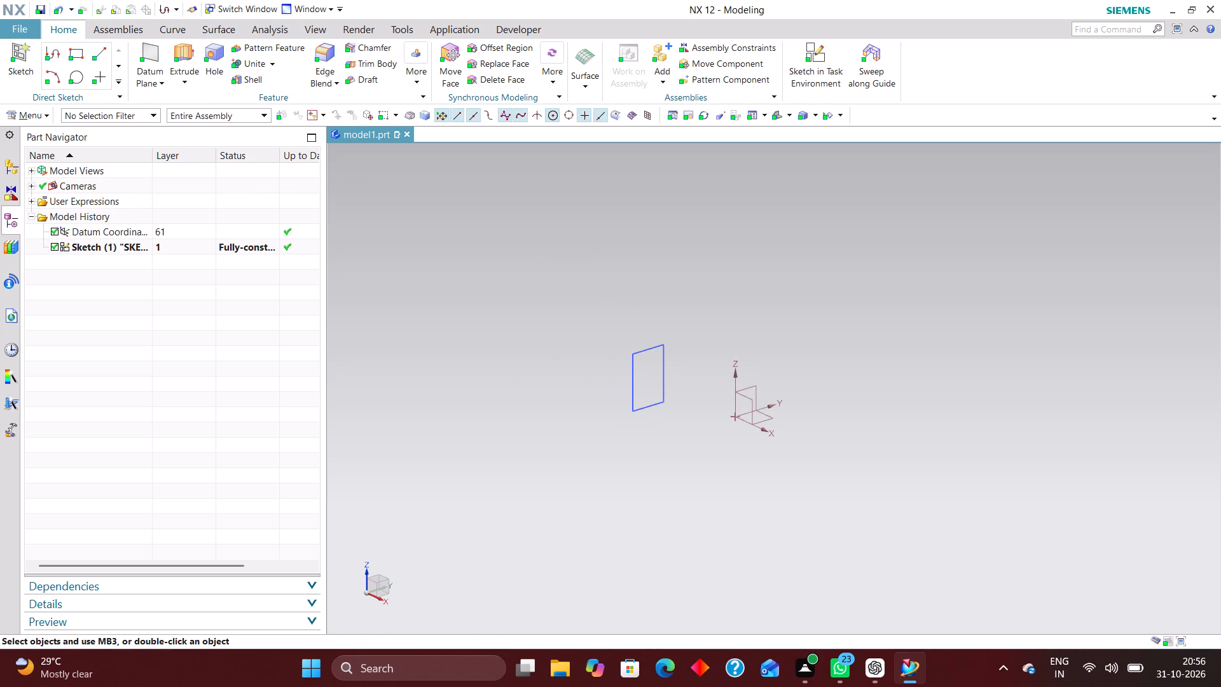
{"action": "left_click", "coordinate": [185, 52]}
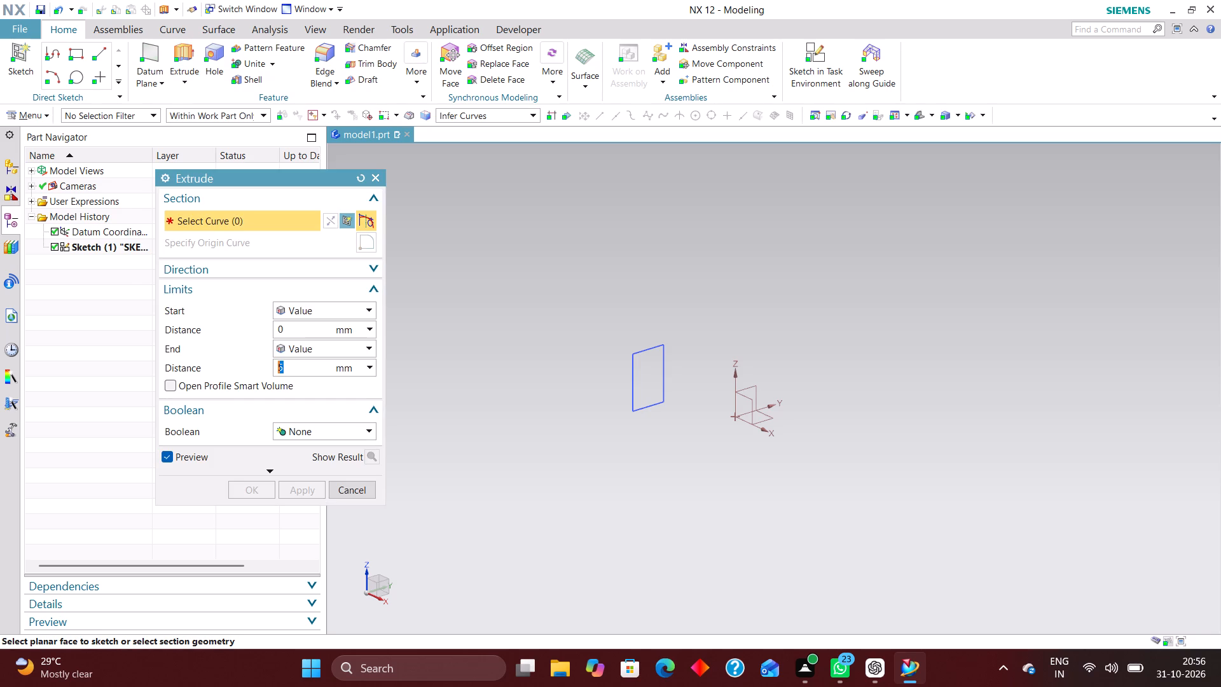
{"action": "left_click", "coordinate": [635, 387]}
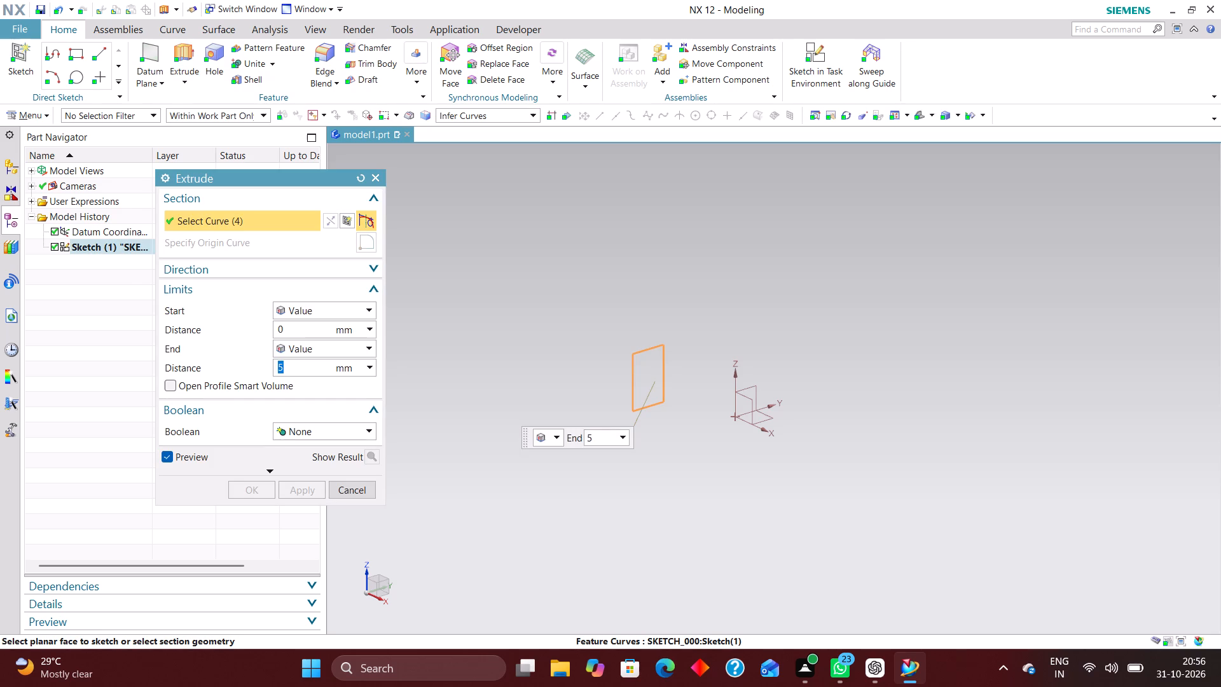
{"action": "scroll", "coordinate": [664, 421], "scroll_direction": "up", "scroll_amount": 2}
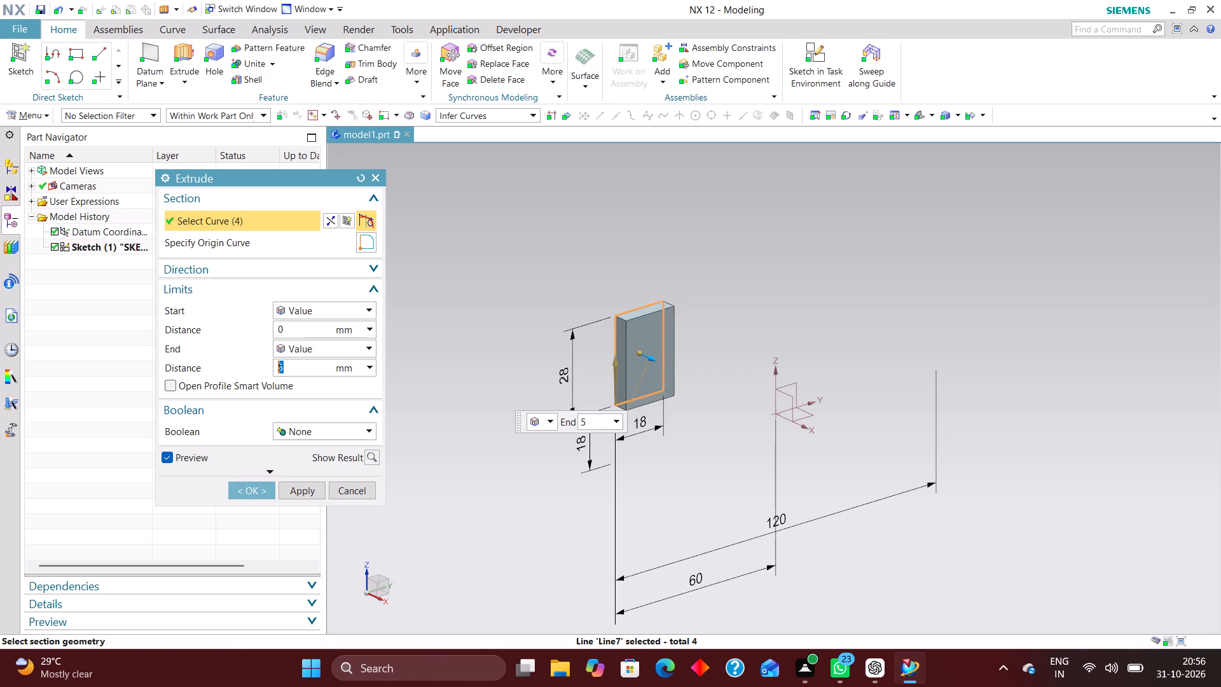
{"action": "middle_click_drag", "start_coordinate": [688, 448], "coordinate": [736, 447]}
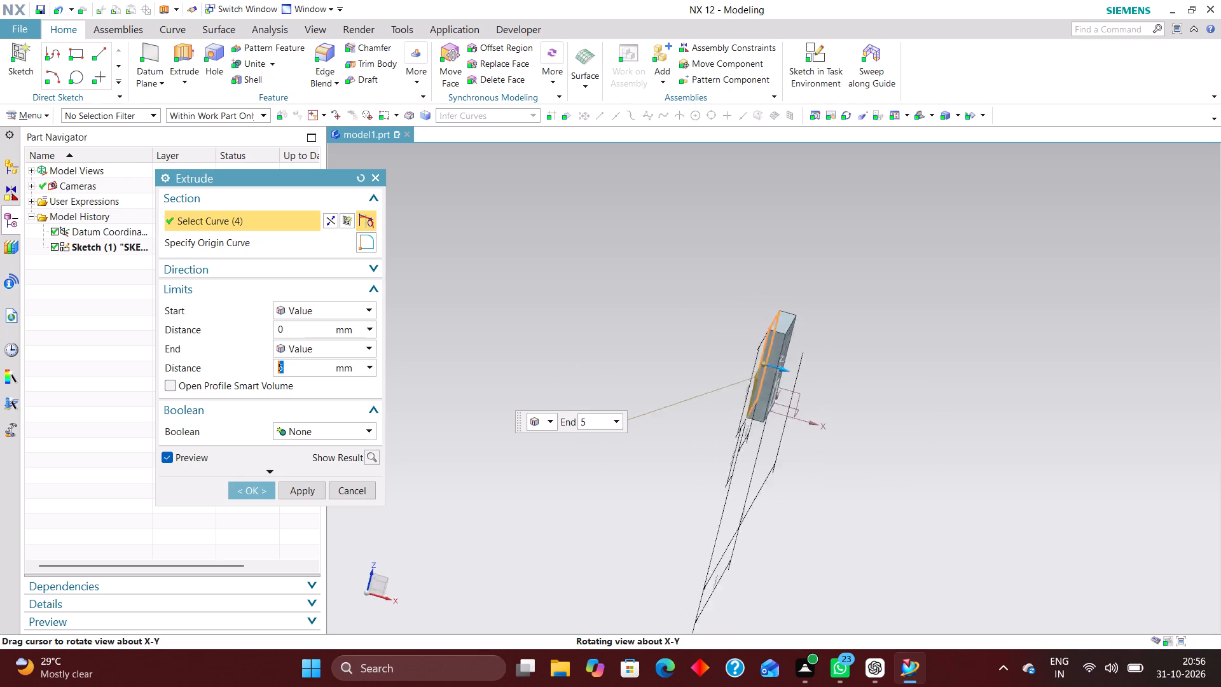
{"action": "middle_click_drag", "start_coordinate": [736, 447], "coordinate": [737, 449]}
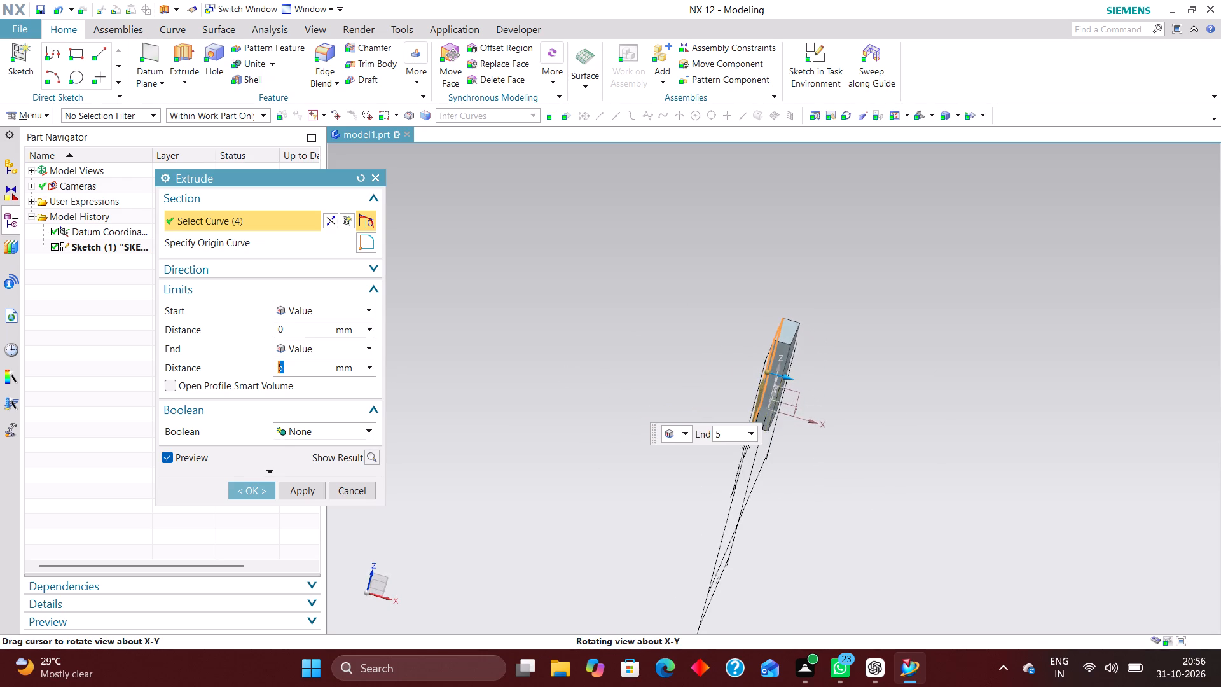
{"action": "middle_click_drag", "start_coordinate": [737, 449], "coordinate": [736, 449]}
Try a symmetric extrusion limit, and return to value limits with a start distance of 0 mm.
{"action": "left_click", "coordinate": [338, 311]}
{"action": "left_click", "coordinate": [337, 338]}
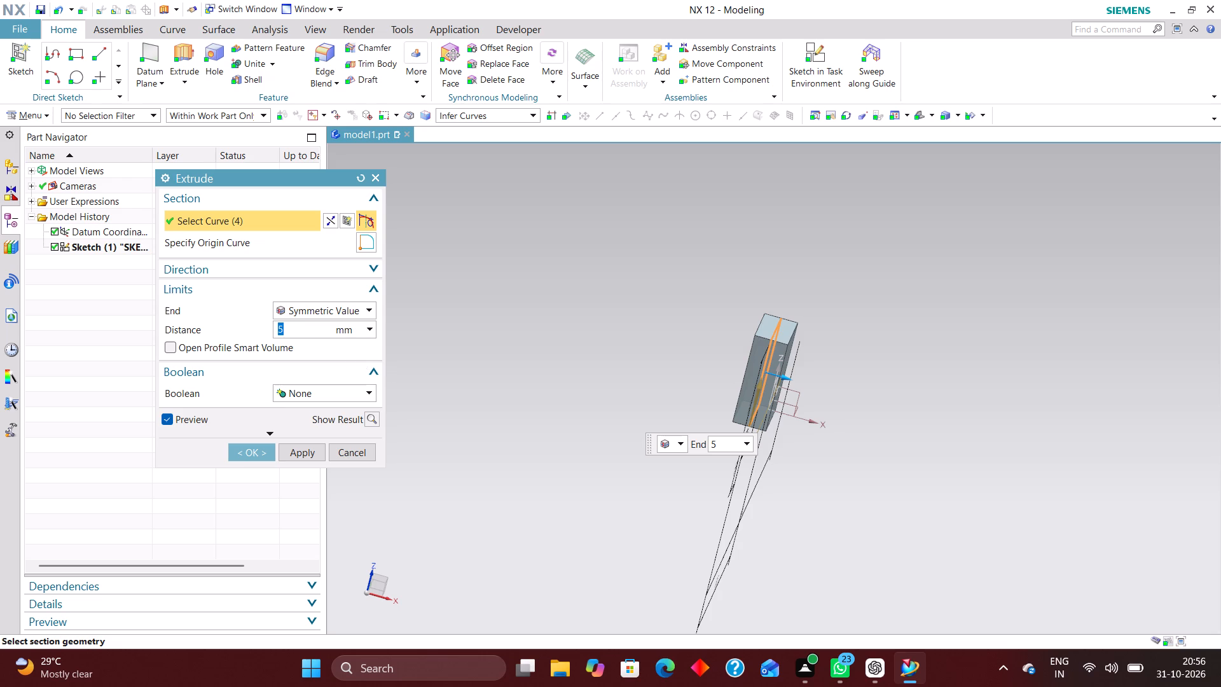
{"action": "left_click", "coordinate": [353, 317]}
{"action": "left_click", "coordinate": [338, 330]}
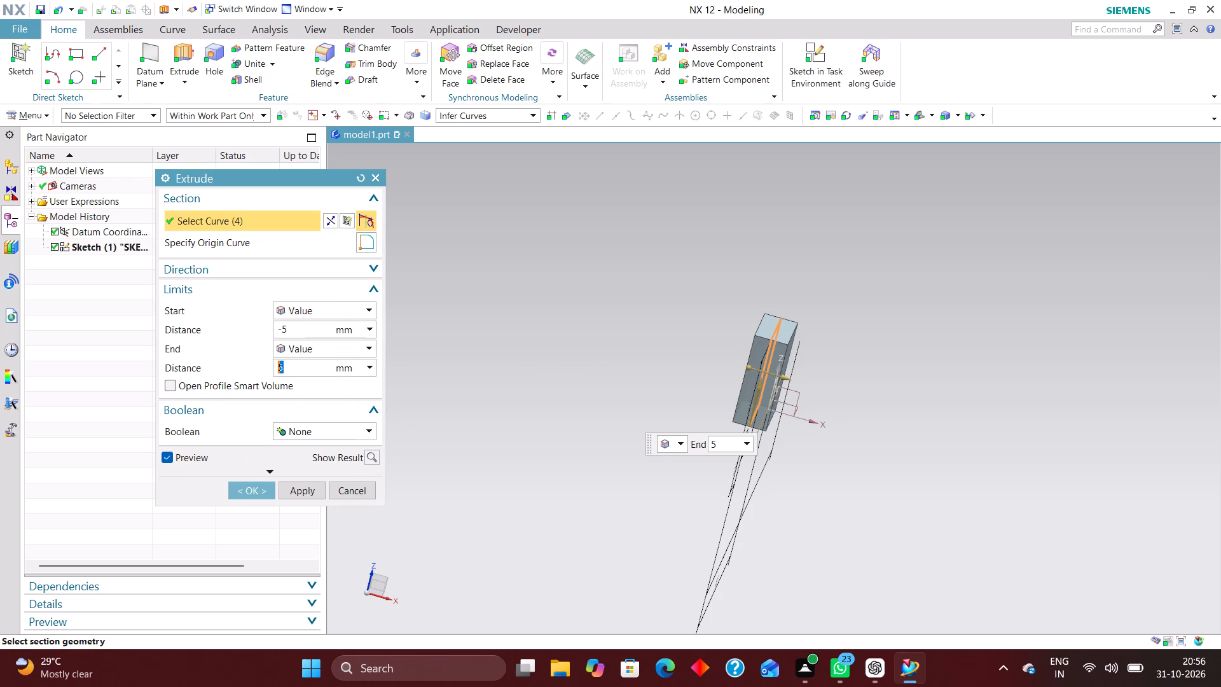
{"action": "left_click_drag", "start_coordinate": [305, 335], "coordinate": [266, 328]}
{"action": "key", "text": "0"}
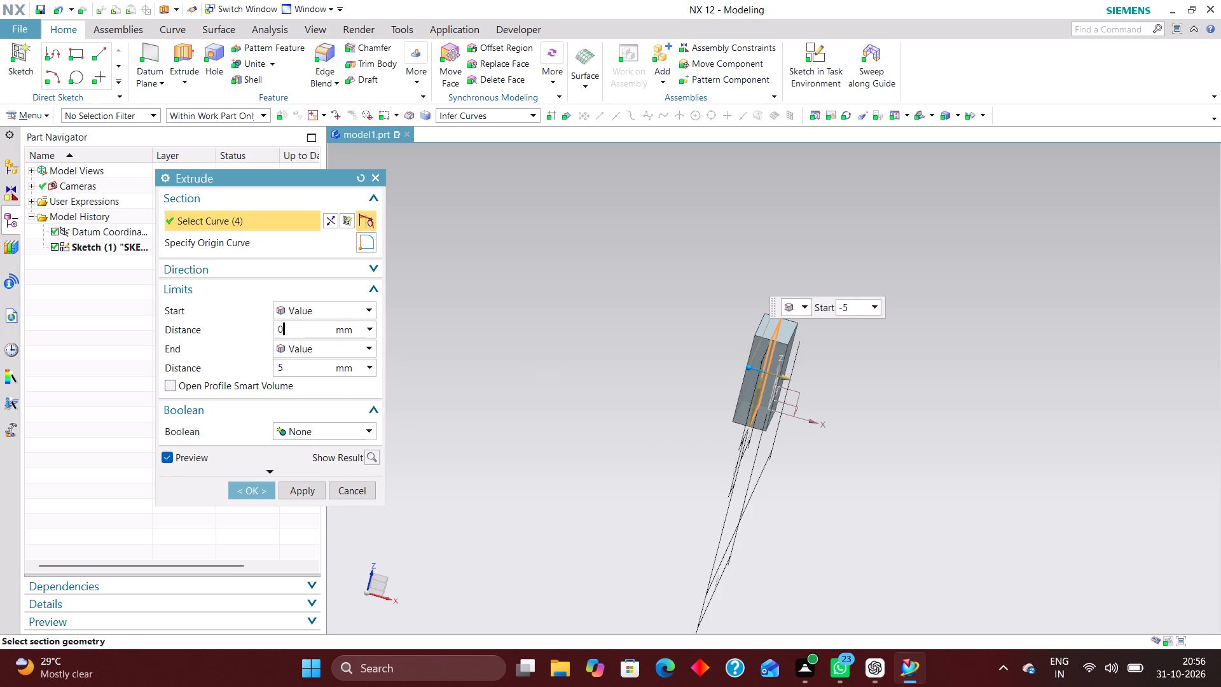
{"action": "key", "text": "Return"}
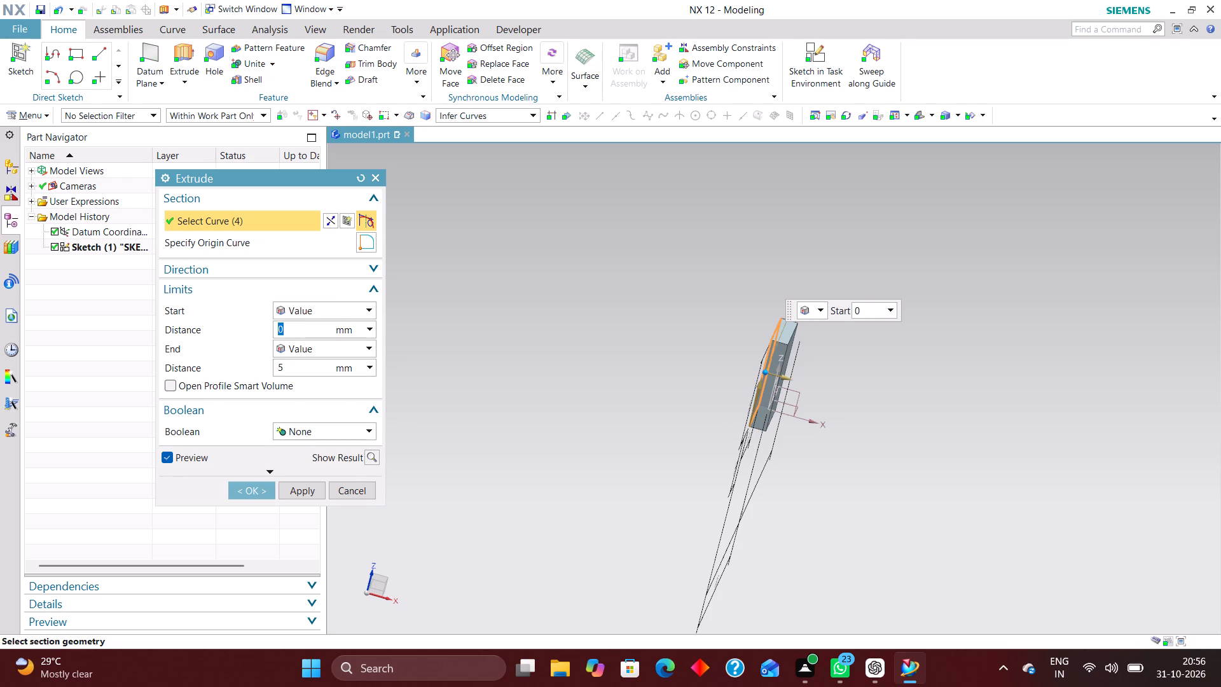
Reverse the extrusion direction and extrude the rectangle 15 mm as a solid block.
{"action": "left_click", "coordinate": [333, 222]}
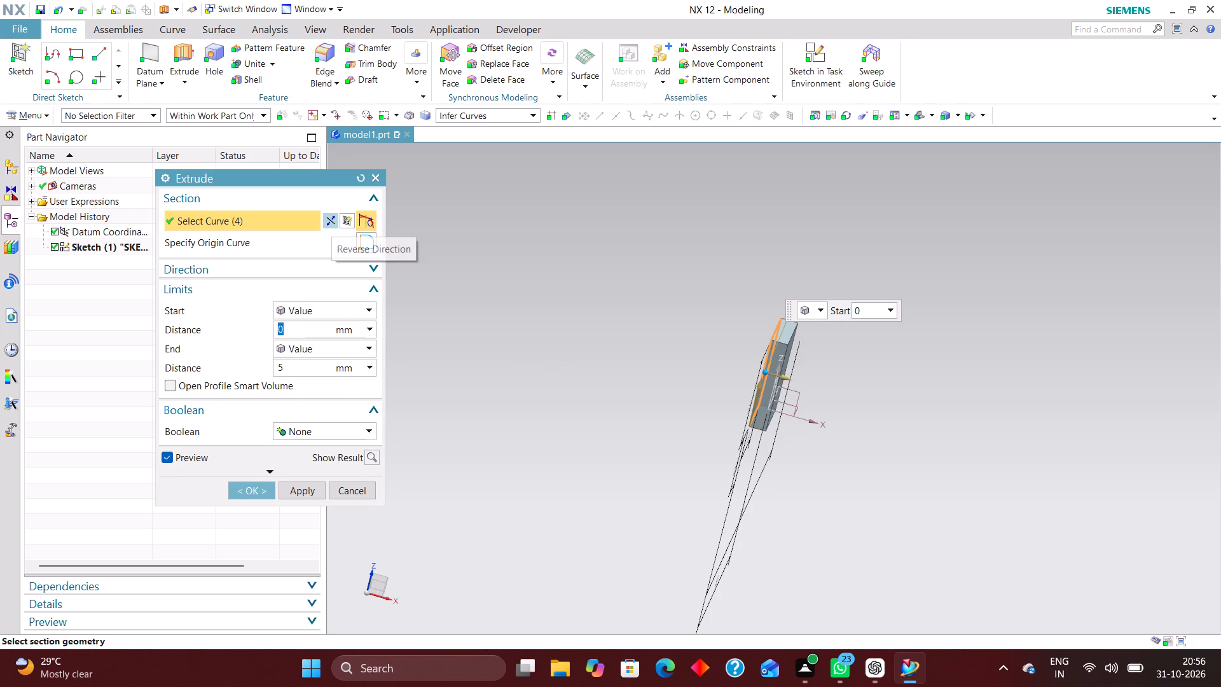
{"action": "left_click", "coordinate": [334, 220]}
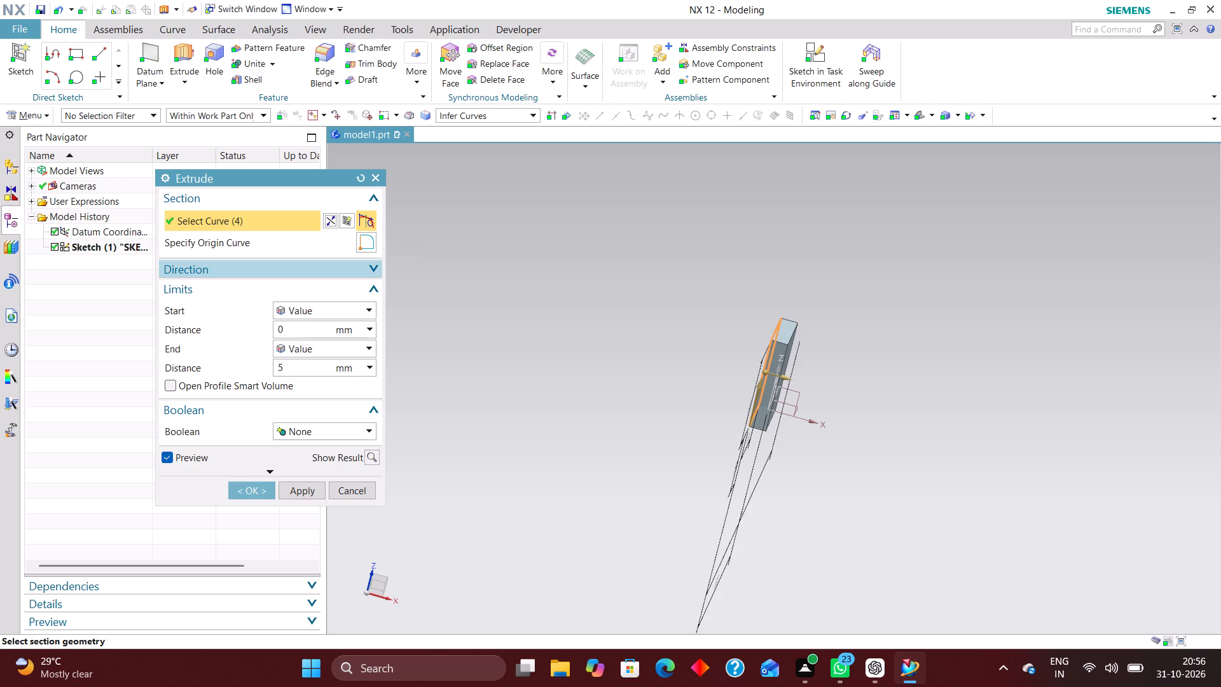
{"action": "left_click", "coordinate": [342, 267]}
{"action": "left_click", "coordinate": [321, 289]}
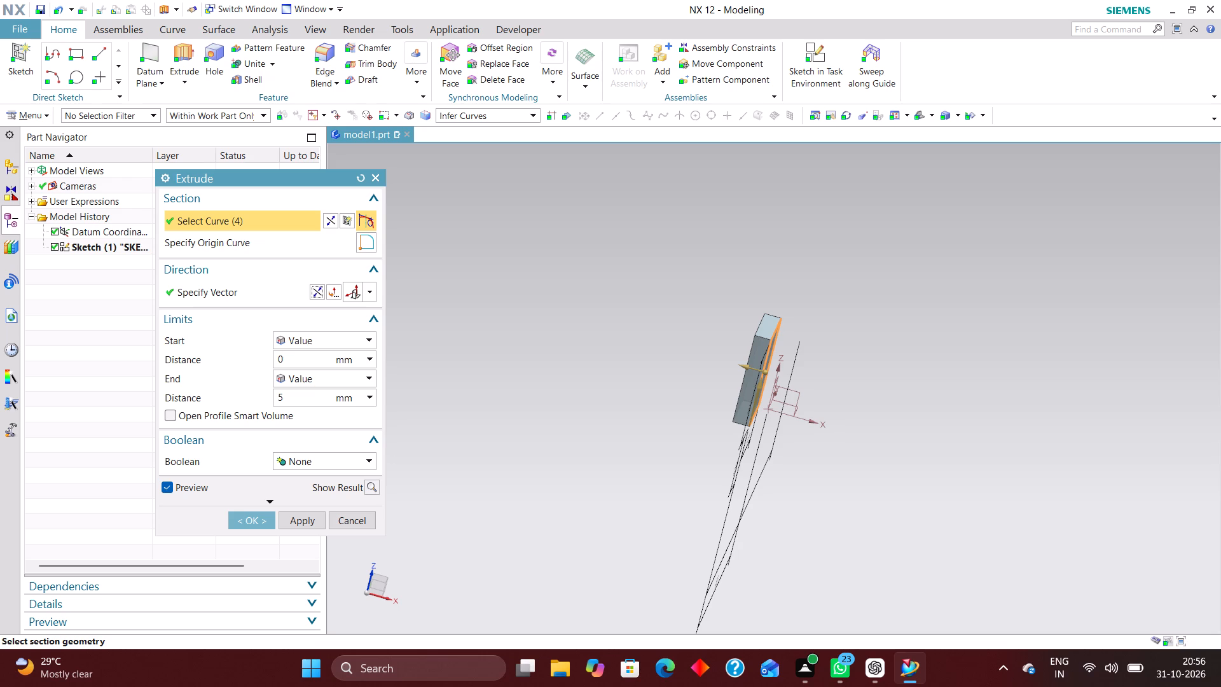
{"action": "type", "text": "15"}
{"action": "left_click_drag", "start_coordinate": [300, 396], "coordinate": [216, 399]}
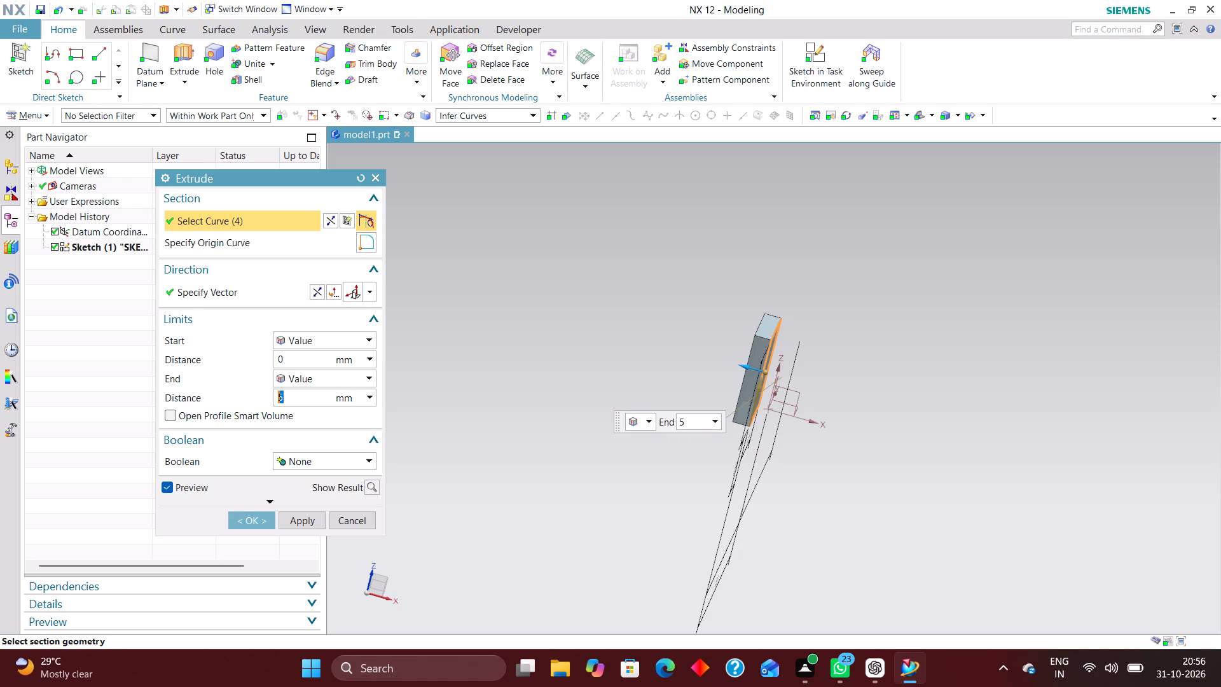
{"action": "type", "text": "15"}
{"action": "key", "text": "Return"}
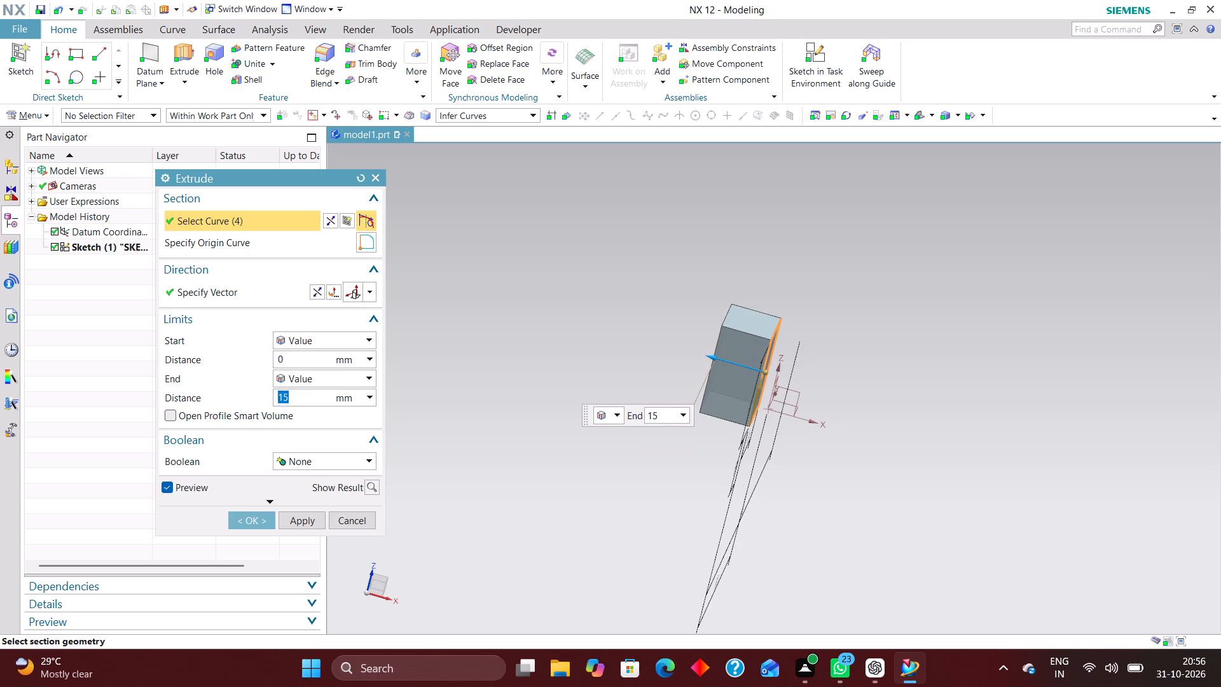
{"action": "left_click", "coordinate": [241, 517]}
Hide the rectangle's profile sketch on the extruded block.
{"action": "middle_click_drag", "start_coordinate": [823, 462], "coordinate": [769, 443]}
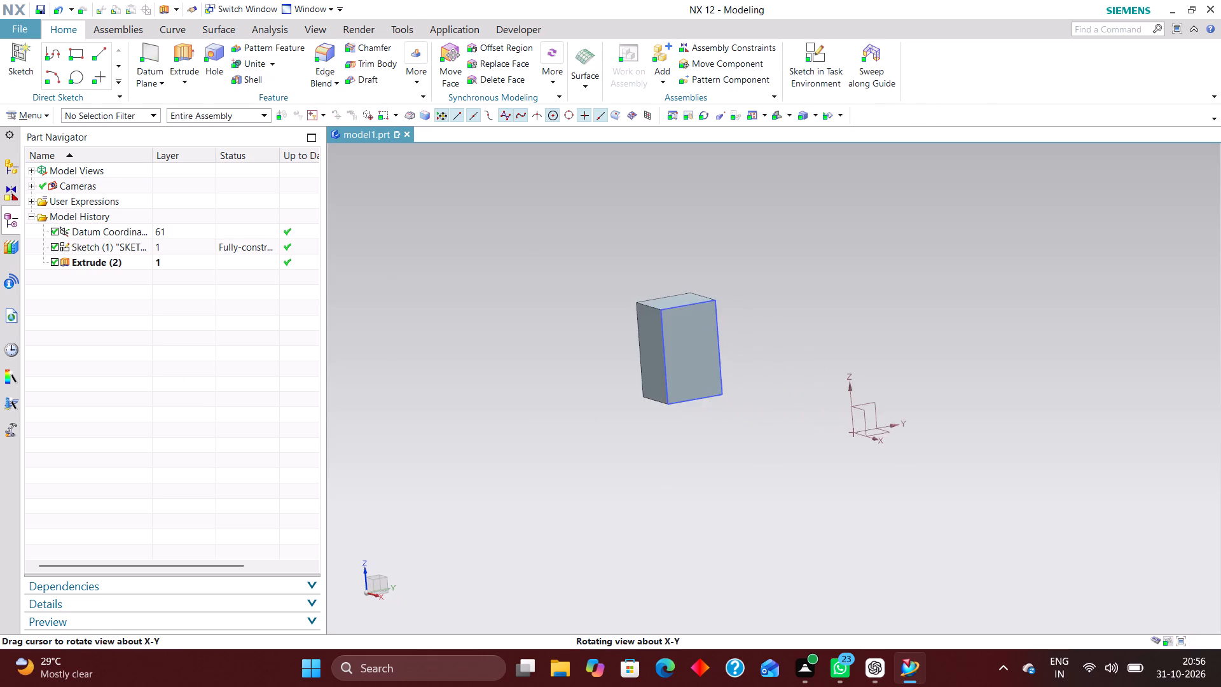
{"action": "middle_click_drag", "start_coordinate": [769, 443], "coordinate": [776, 451]}
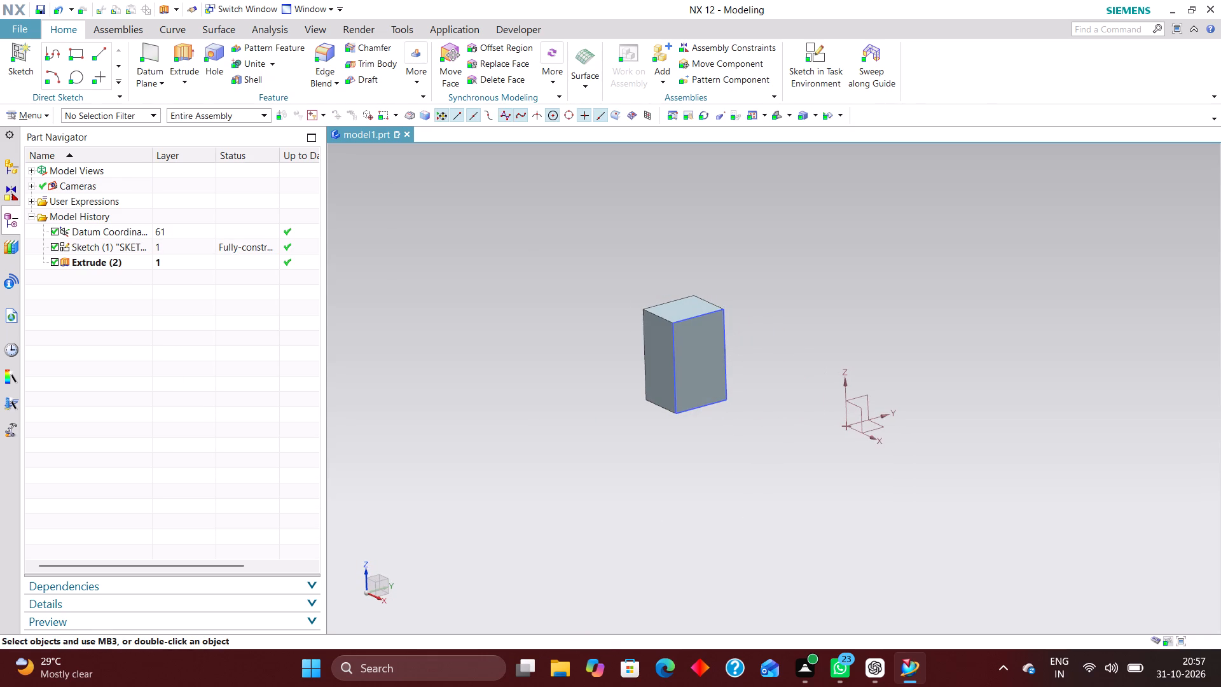
{"action": "right_click_drag", "start_coordinate": [673, 392], "coordinate": [677, 529]}
Create a new task-environment sketch on the XZ datum plane.
{"action": "left_click", "coordinate": [829, 58]}
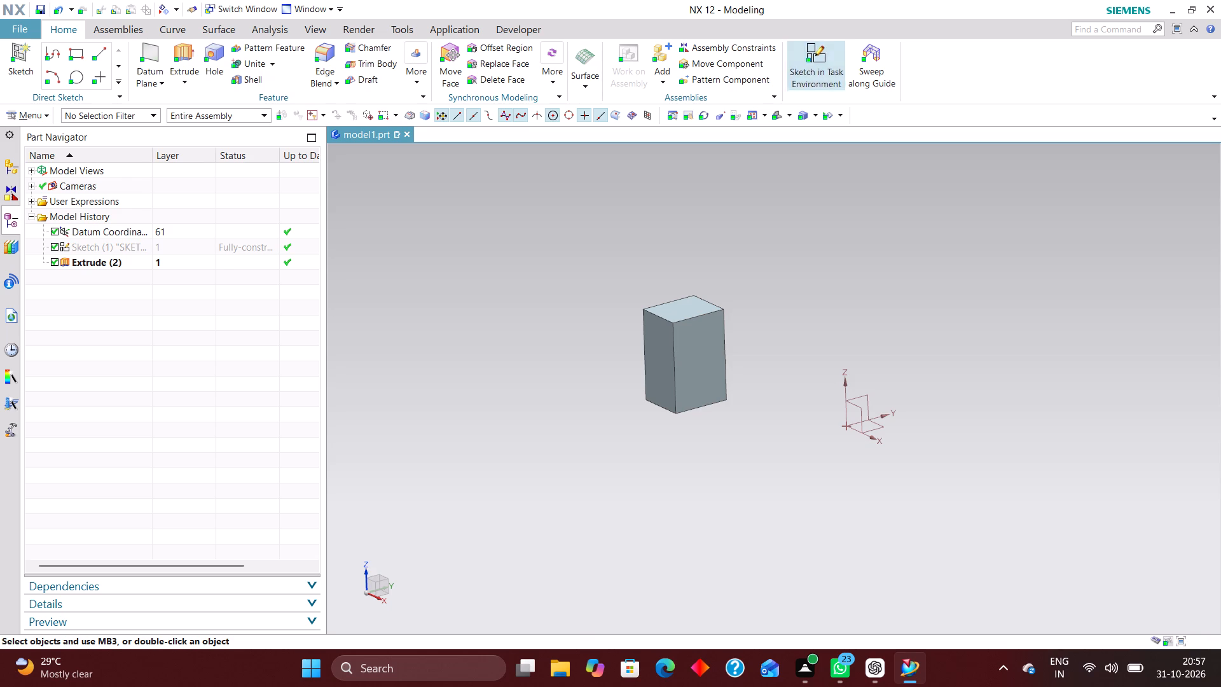
{"action": "left_click", "coordinate": [859, 413]}
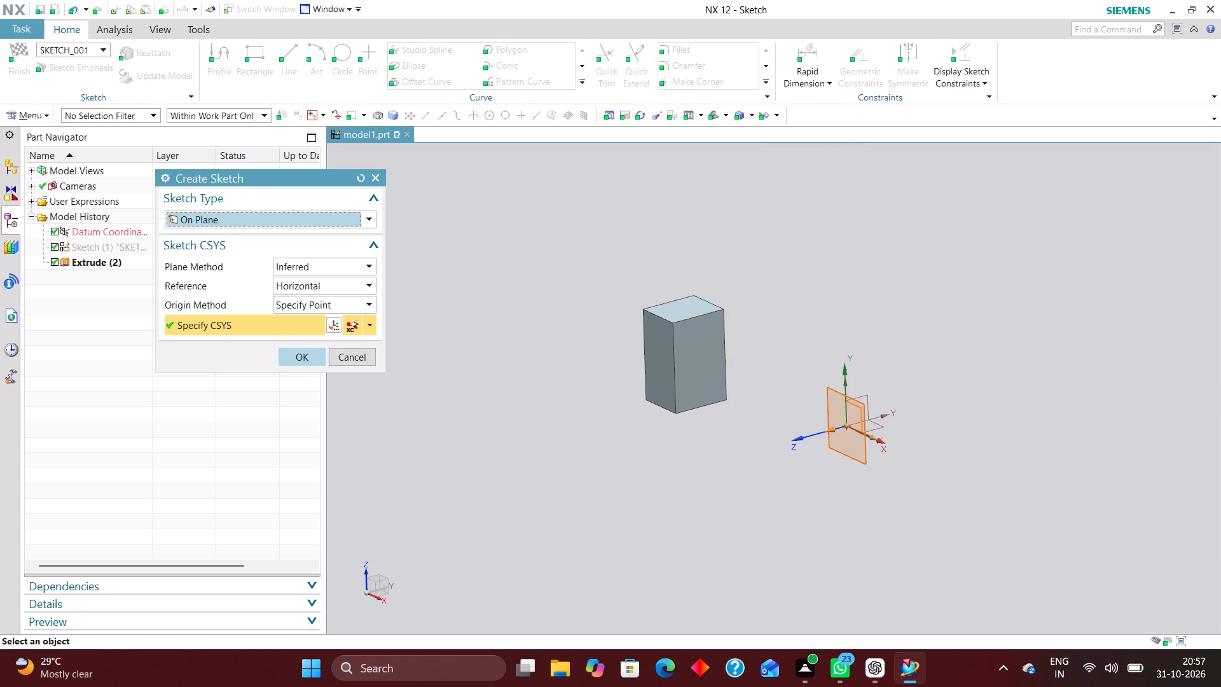
{"action": "left_click", "coordinate": [296, 356]}
{"action": "scroll", "coordinate": [635, 445], "scroll_direction": "down", "scroll_amount": 1}
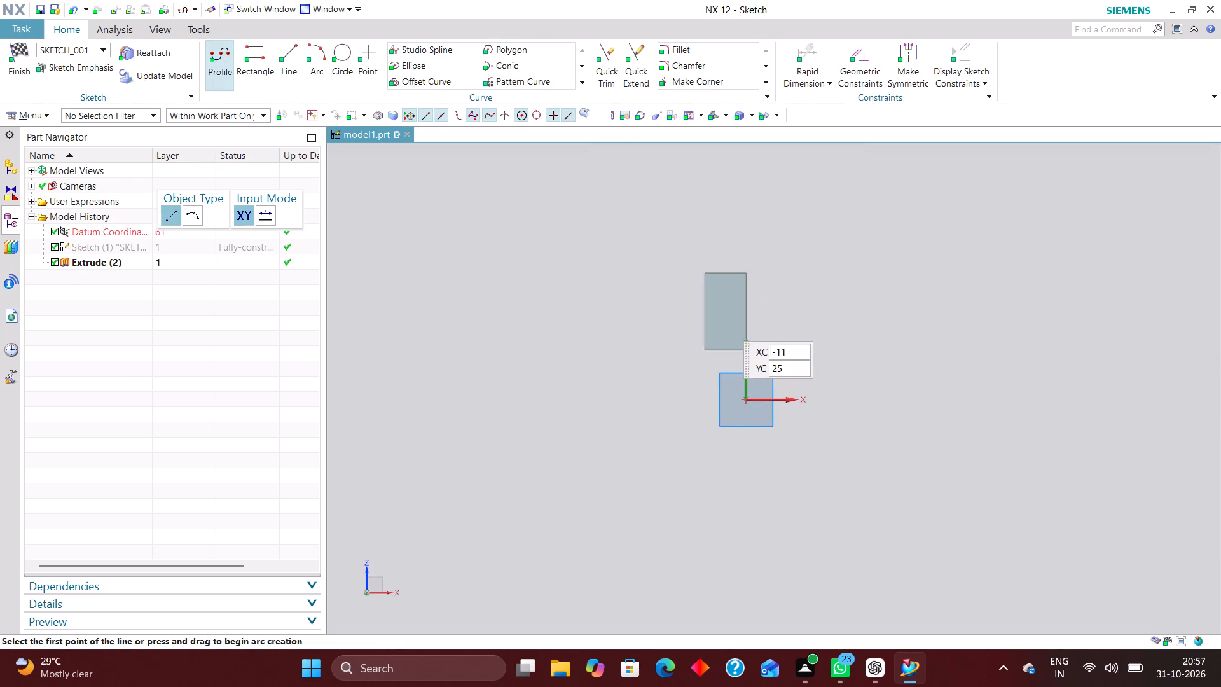
{"action": "scroll", "coordinate": [733, 268], "scroll_direction": "up", "scroll_amount": 3}
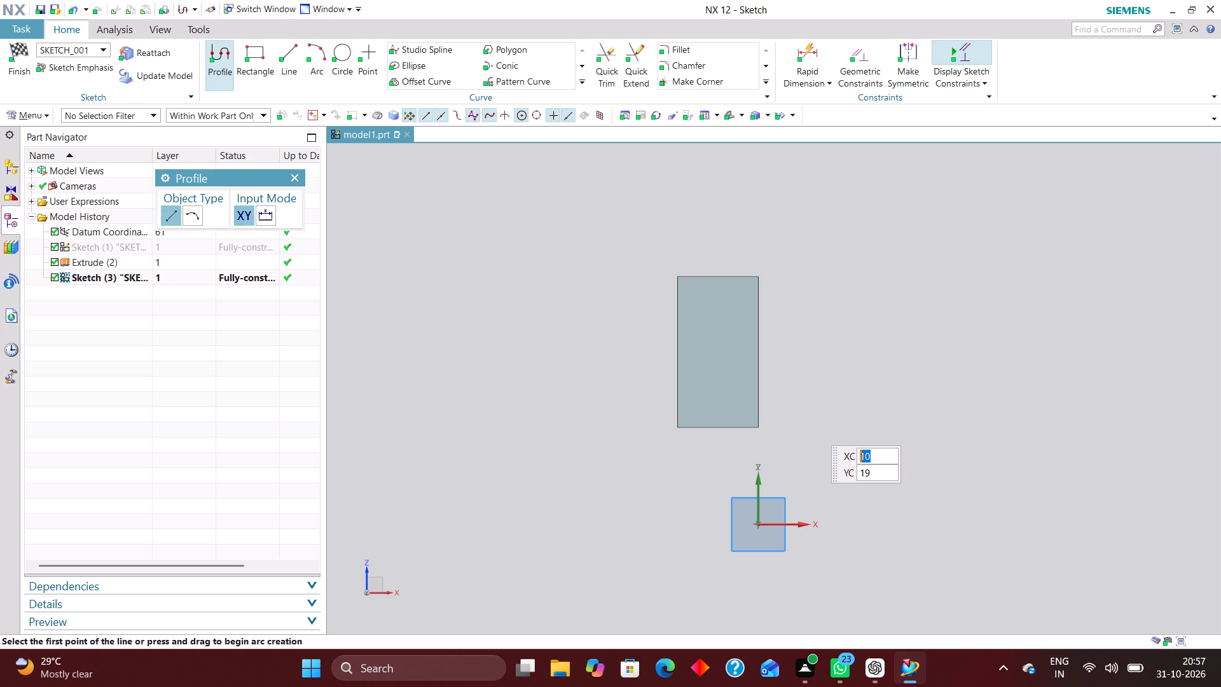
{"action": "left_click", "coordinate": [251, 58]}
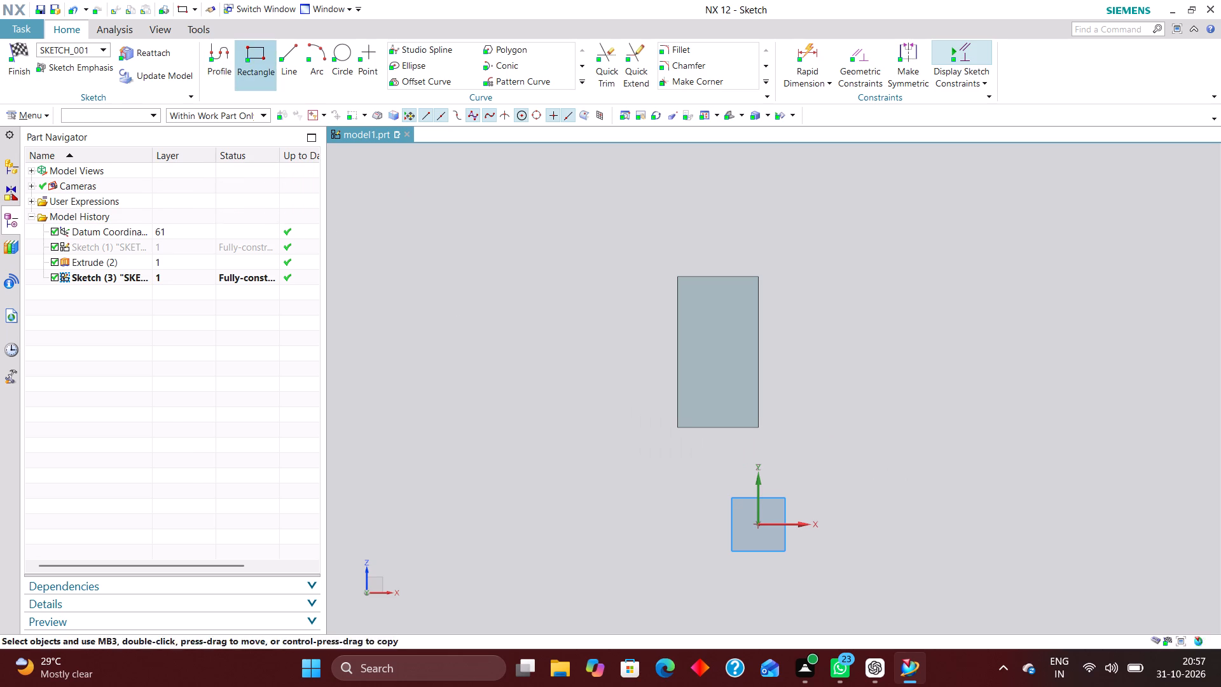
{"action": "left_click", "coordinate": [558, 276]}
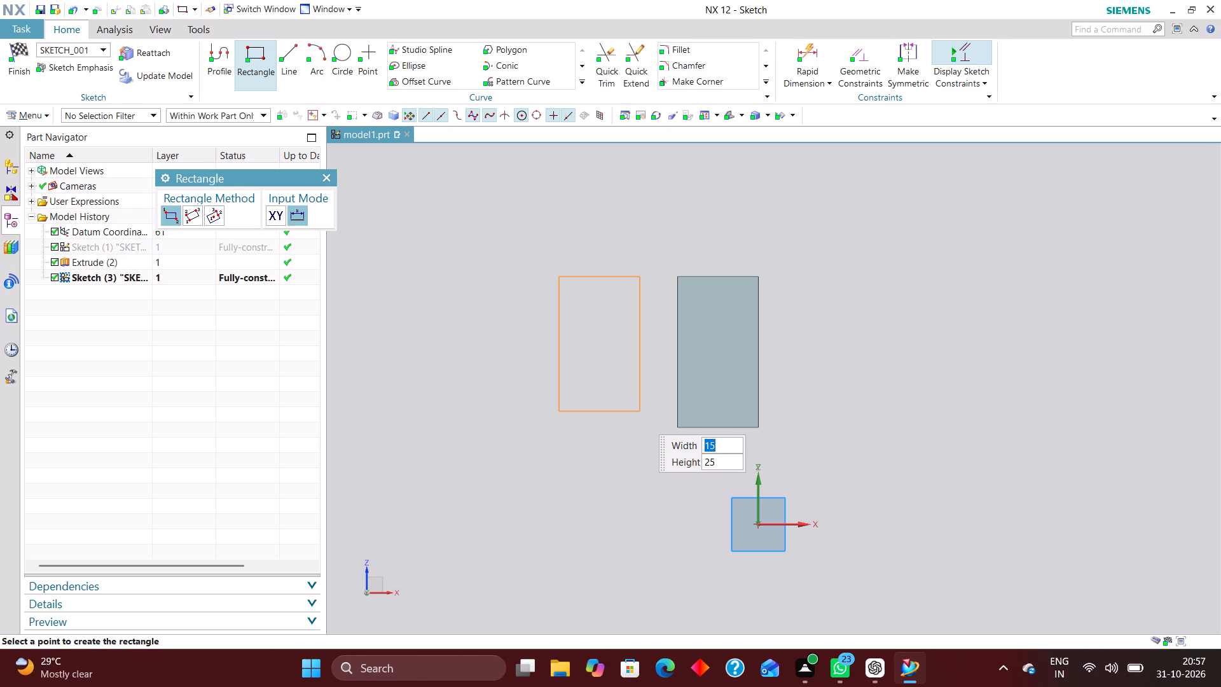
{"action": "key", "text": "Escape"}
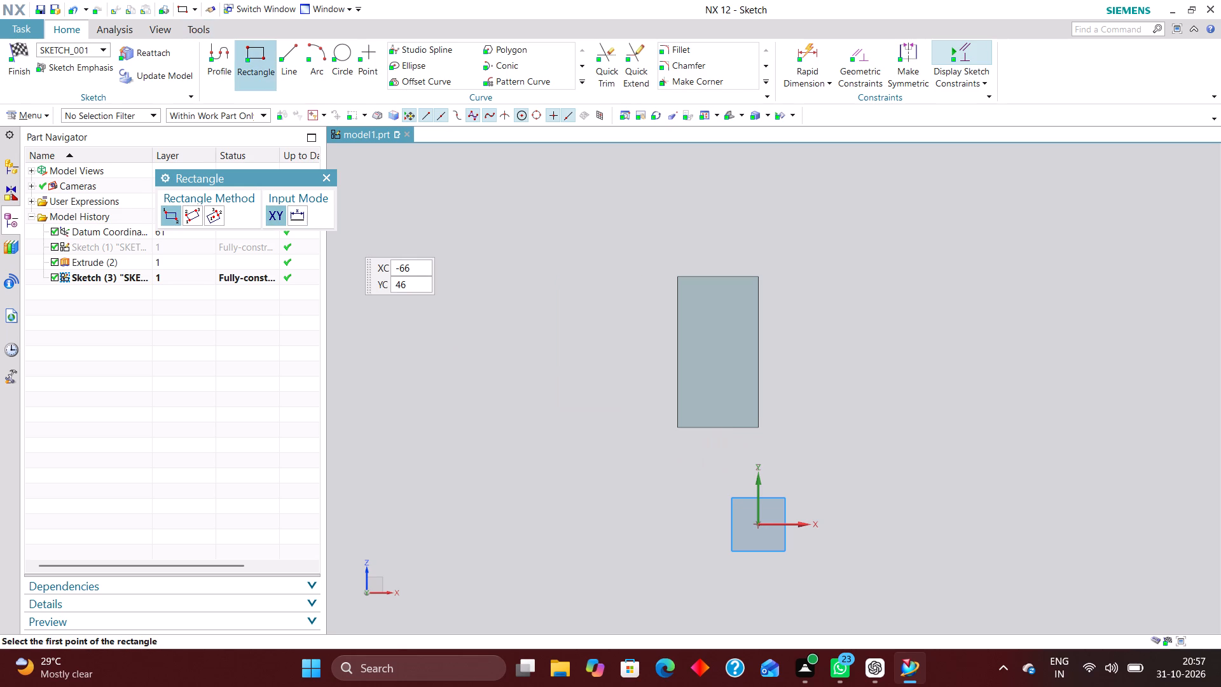
Sketch a horizontal line about 15 mm long beside the block near its top, and a shorter horizontal line below it near the block's base.
{"action": "left_click", "coordinate": [293, 54]}
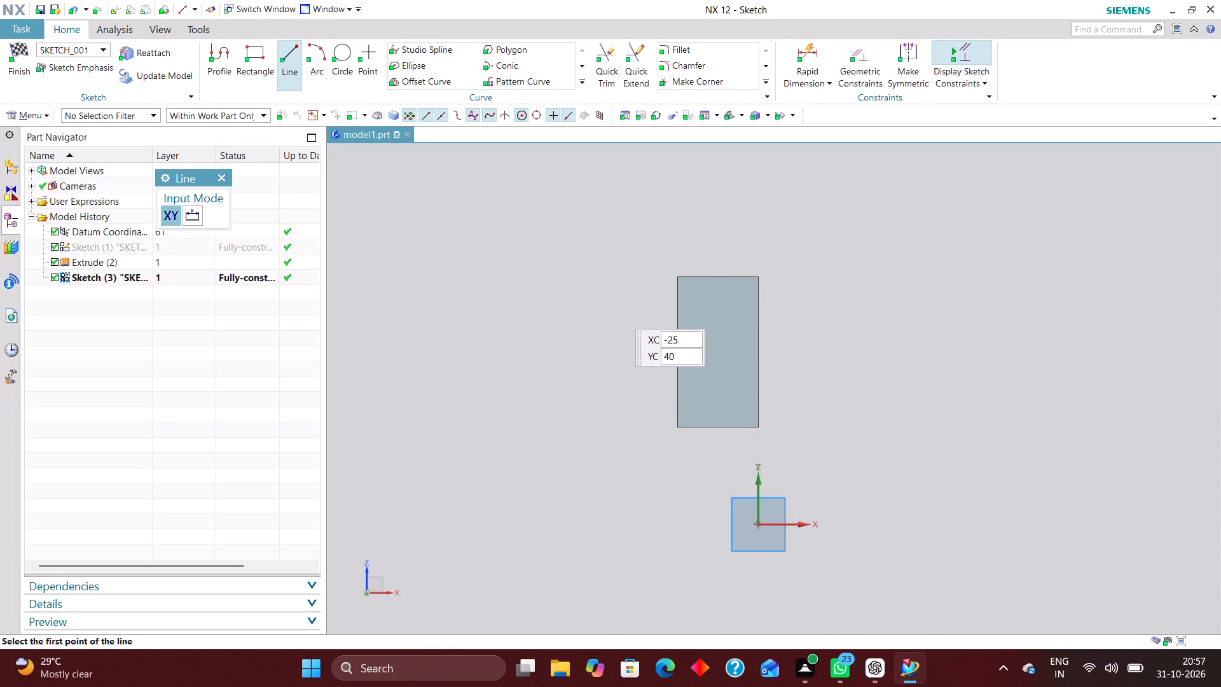
{"action": "scroll", "coordinate": [560, 304], "scroll_direction": "down", "scroll_amount": 1}
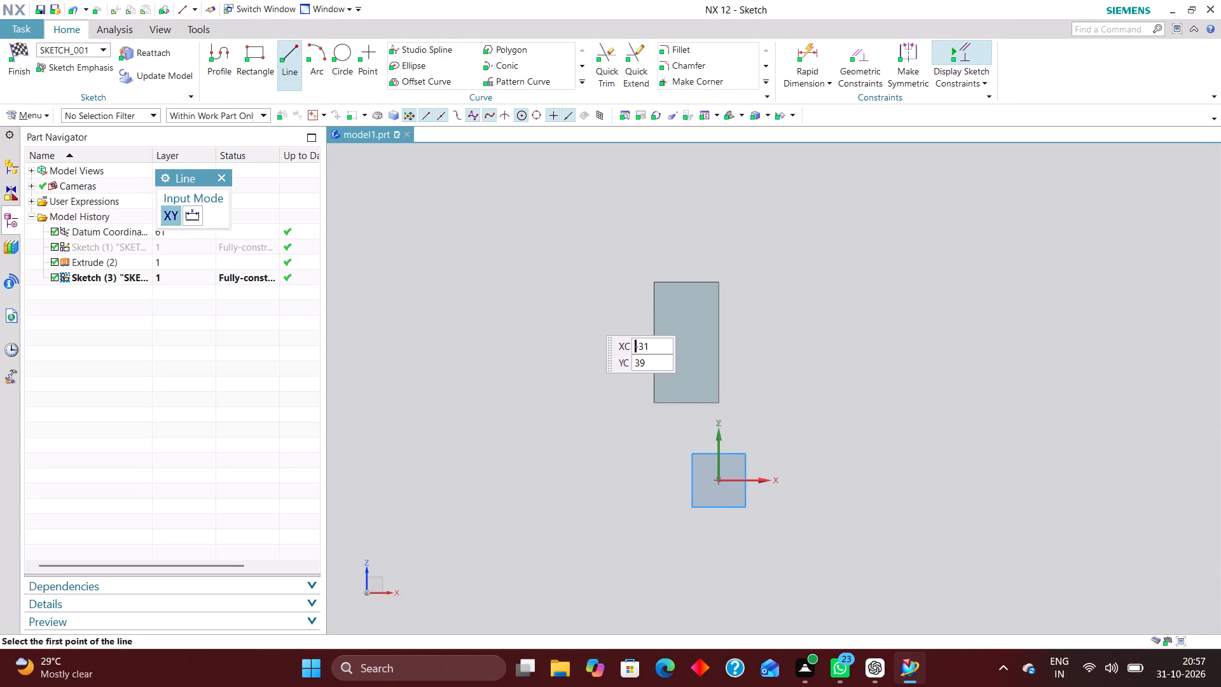
{"action": "left_click", "coordinate": [548, 291]}
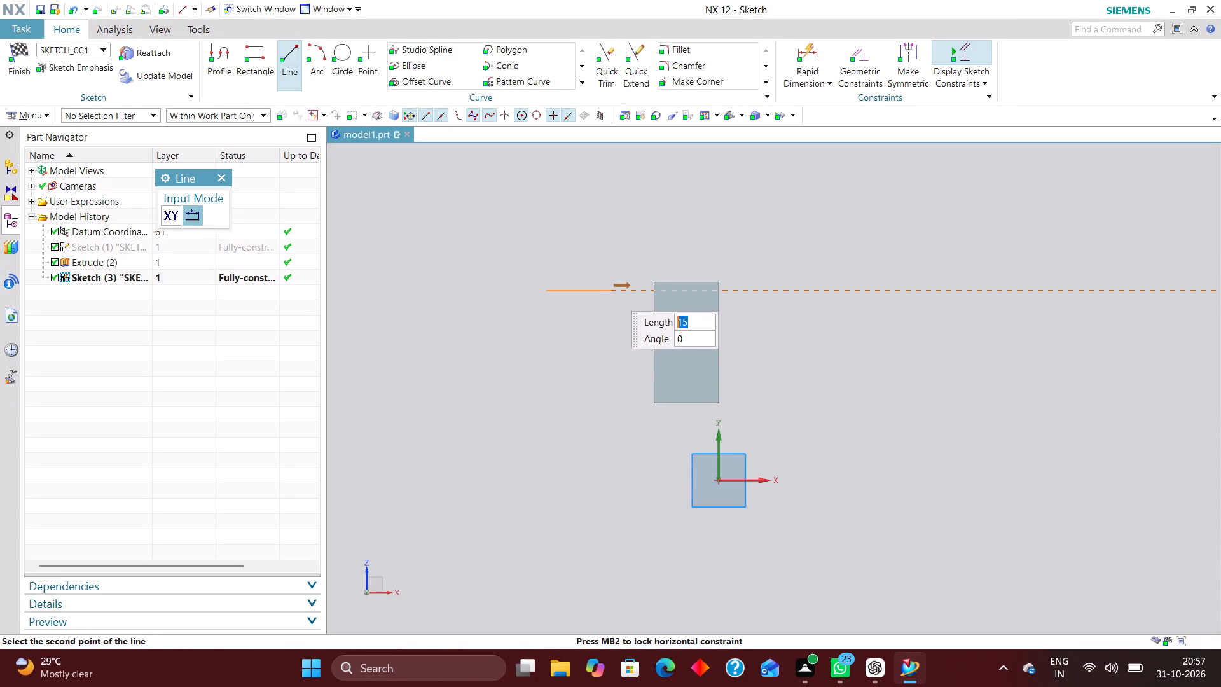
{"action": "left_click", "coordinate": [610, 290]}
{"action": "left_click", "coordinate": [577, 403]}
{"action": "left_click", "coordinate": [621, 403]}
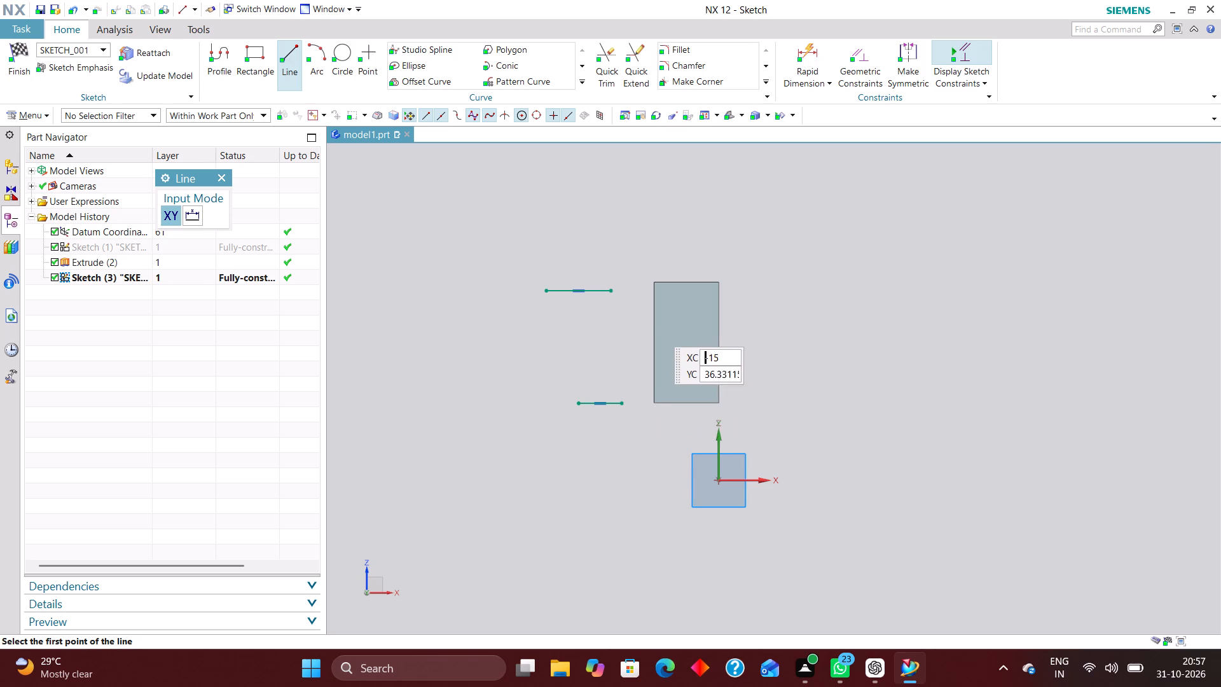
From the upper line's end nearest the block, draw a vertical line about 7.4 mm down, continued by a line about 19.5 mm long at 305°.
{"action": "scroll", "coordinate": [640, 328], "scroll_direction": "up", "scroll_amount": 2}
{"action": "left_click", "coordinate": [594, 269]}
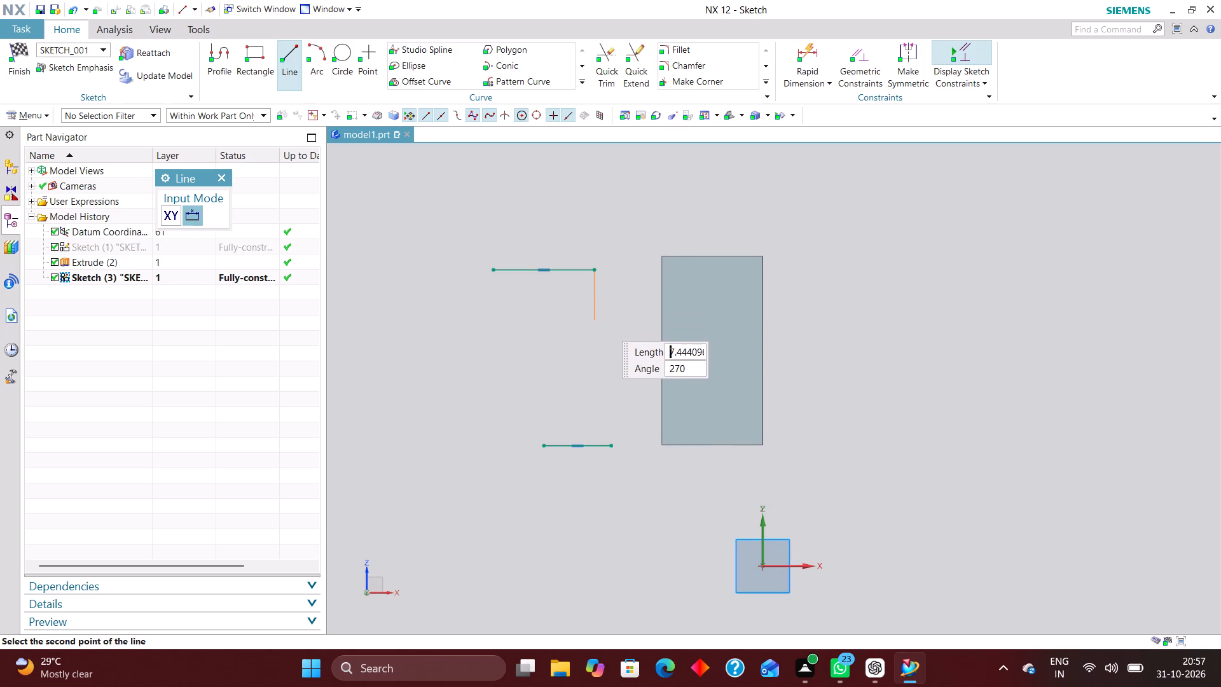
{"action": "left_click", "coordinate": [601, 319]}
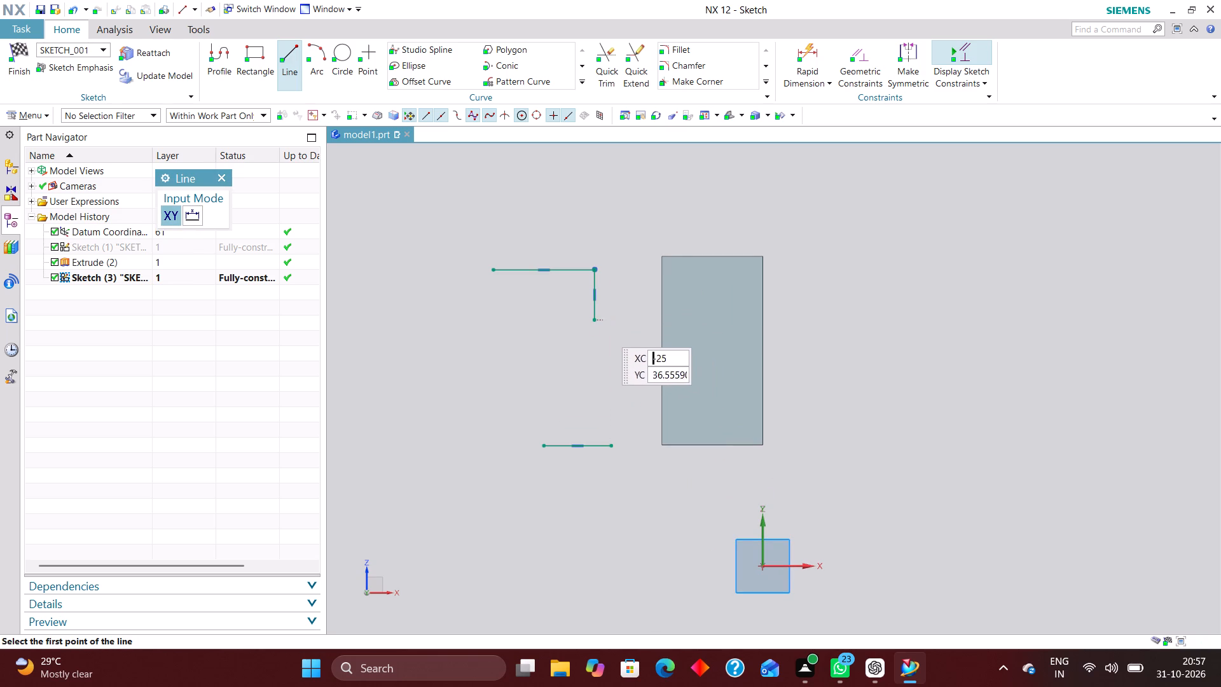
{"action": "left_click", "coordinate": [593, 321]}
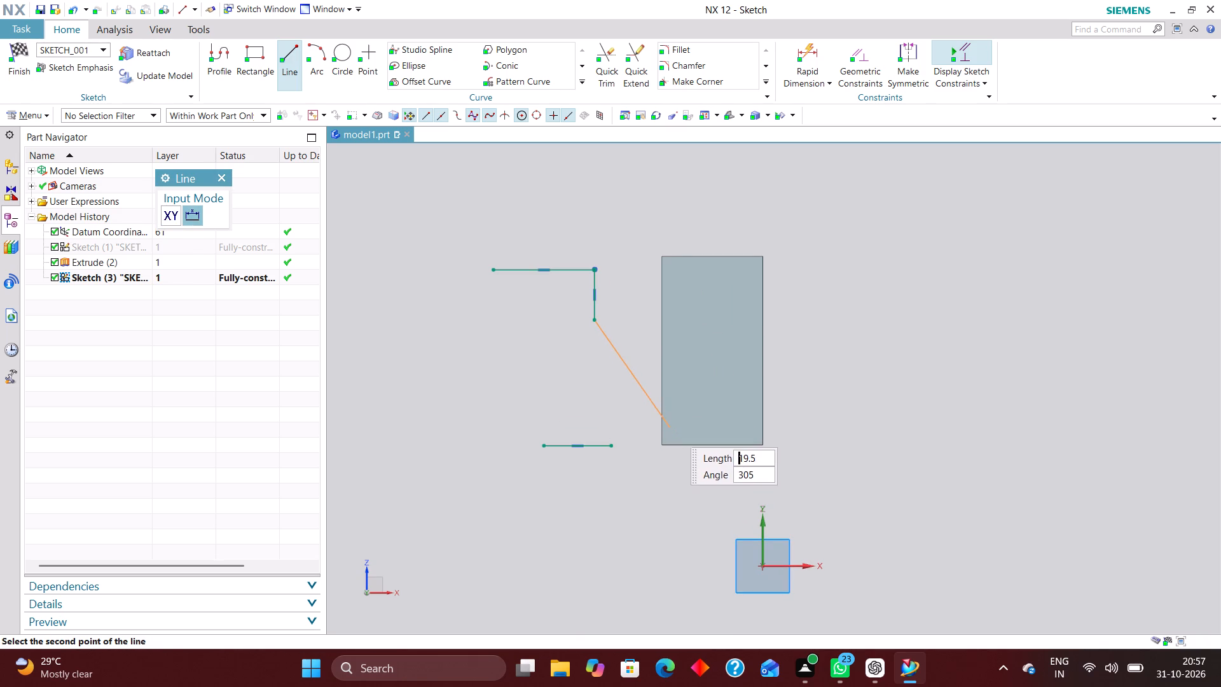
{"action": "left_click", "coordinate": [670, 424]}
From the upper line's other end, draw a matching vertical line down, continued by a sloping line parallel to the first sloping line.
{"action": "left_click", "coordinate": [494, 272]}
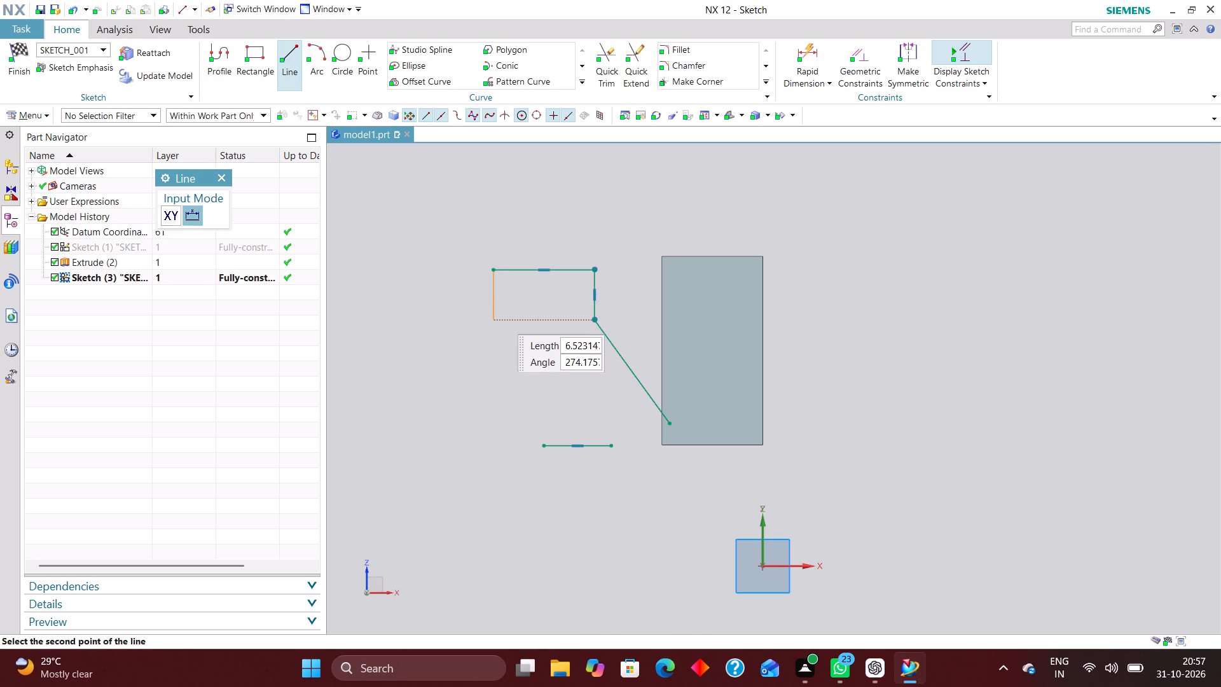
{"action": "left_click", "coordinate": [497, 320]}
{"action": "left_click", "coordinate": [495, 324]}
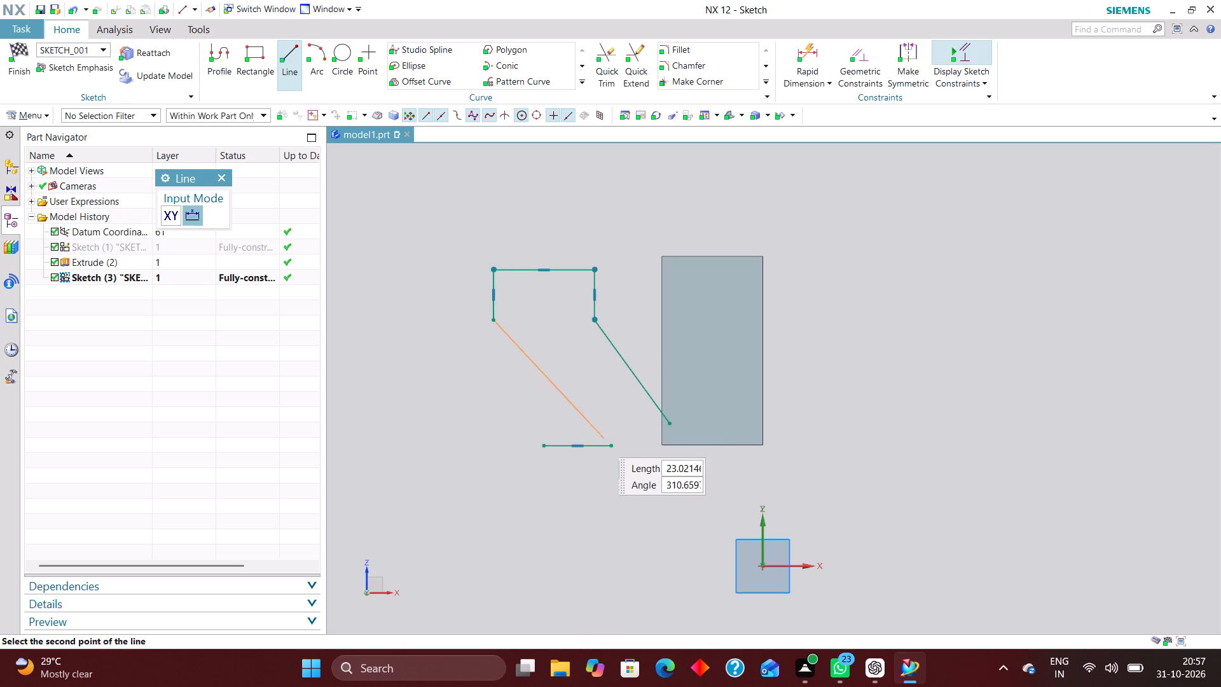
{"action": "left_click", "coordinate": [570, 425]}
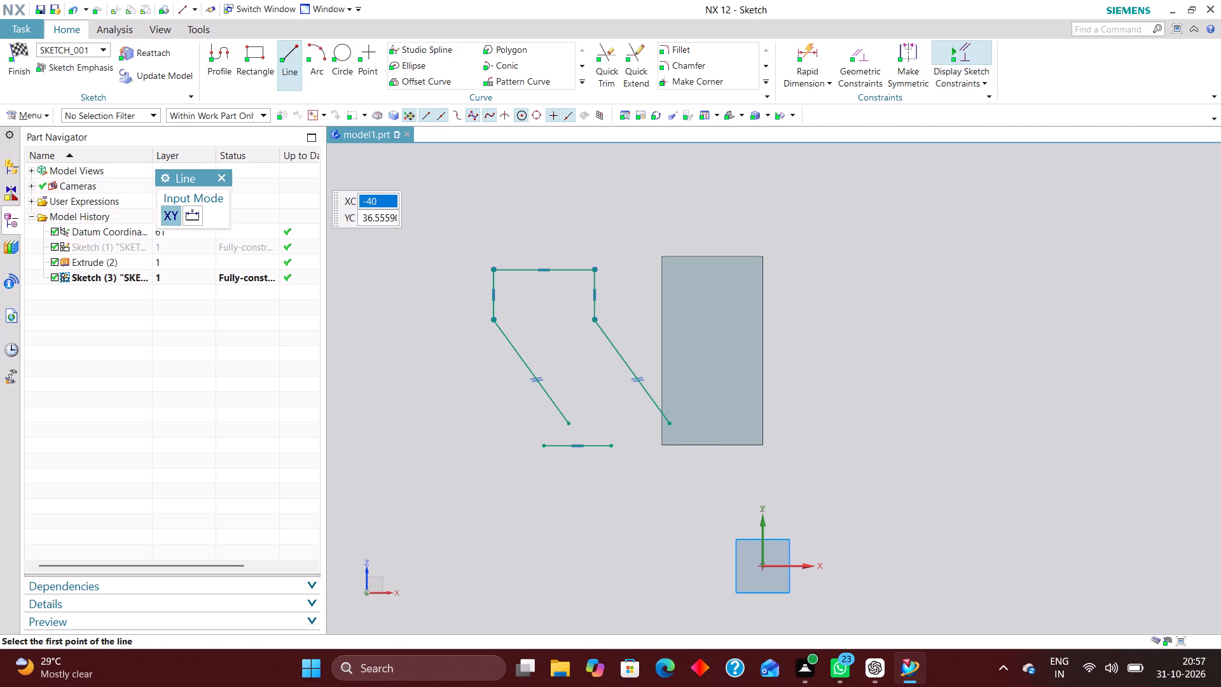
Finish the line drawing and move the short horizontal bottom line up between the lower ends of the two sloping lines.
{"action": "left_click", "coordinate": [221, 176]}
{"action": "left_click_drag", "start_coordinate": [598, 446], "coordinate": [614, 440]}
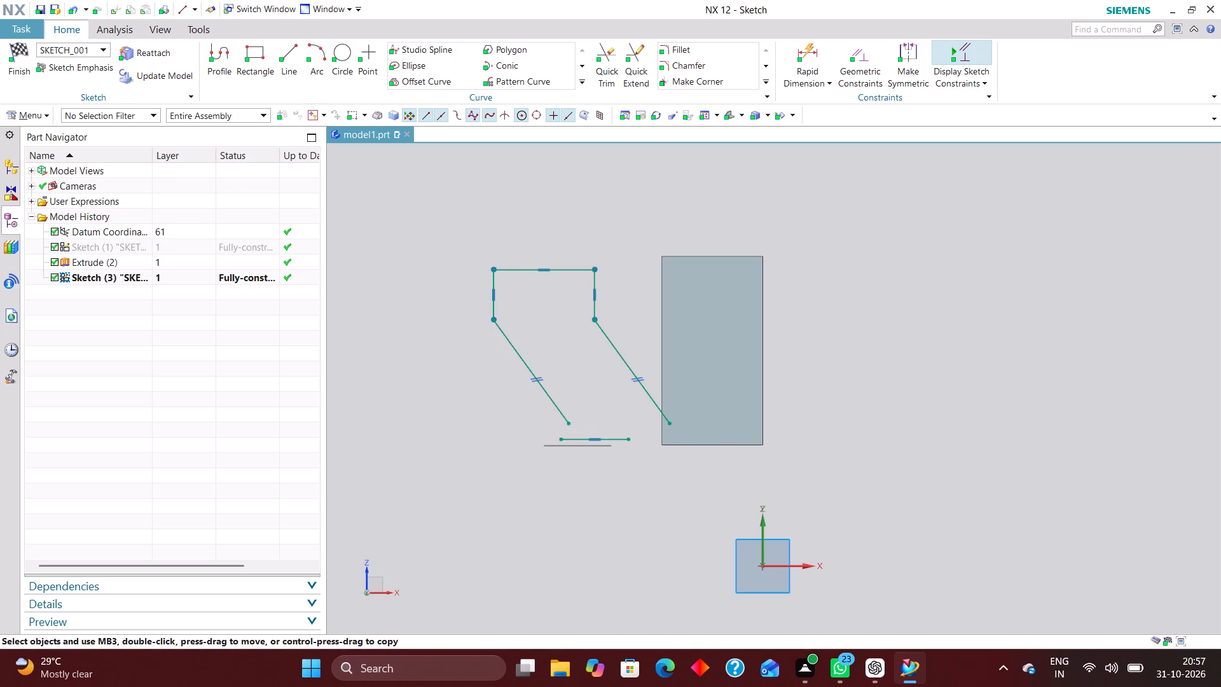
{"action": "left_click_drag", "start_coordinate": [614, 440], "coordinate": [630, 416]}
Apply coincident constraints joining both ends of the bottom line to the lower ends of the two sloping lines, closing the profile.
{"action": "left_click", "coordinate": [865, 52]}
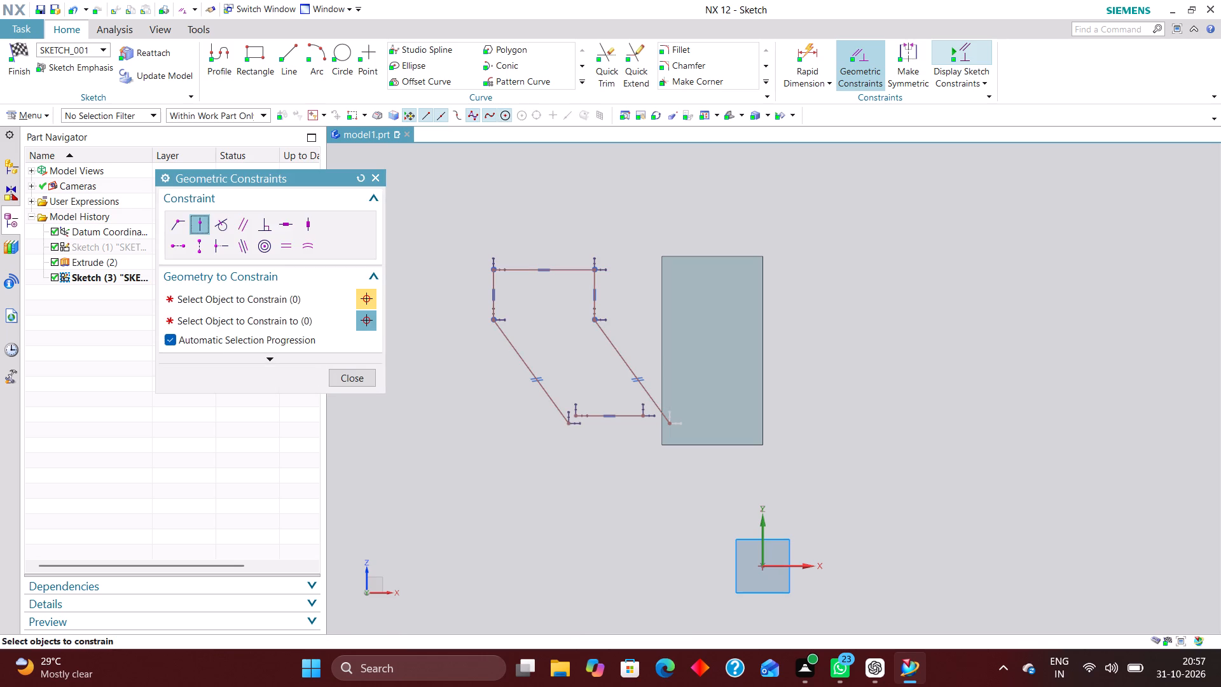
{"action": "left_click", "coordinate": [185, 225]}
{"action": "scroll", "coordinate": [588, 443], "scroll_direction": "up", "scroll_amount": 5}
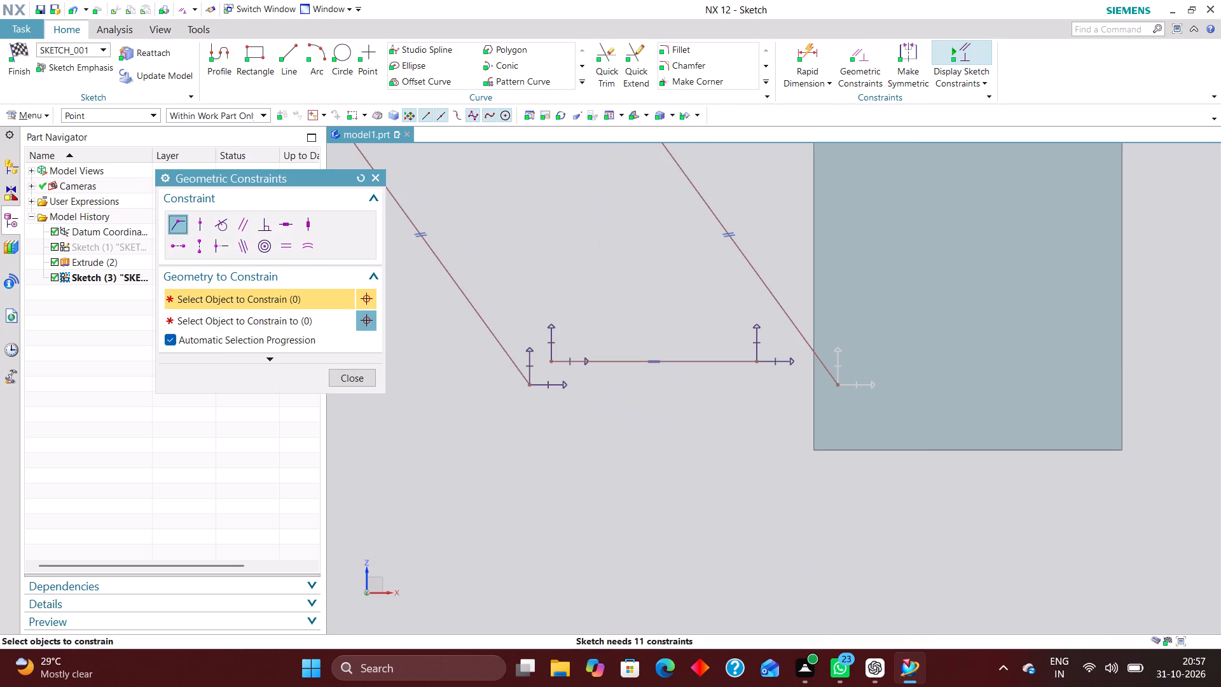
{"action": "left_click", "coordinate": [549, 361]}
{"action": "left_click", "coordinate": [539, 387]}
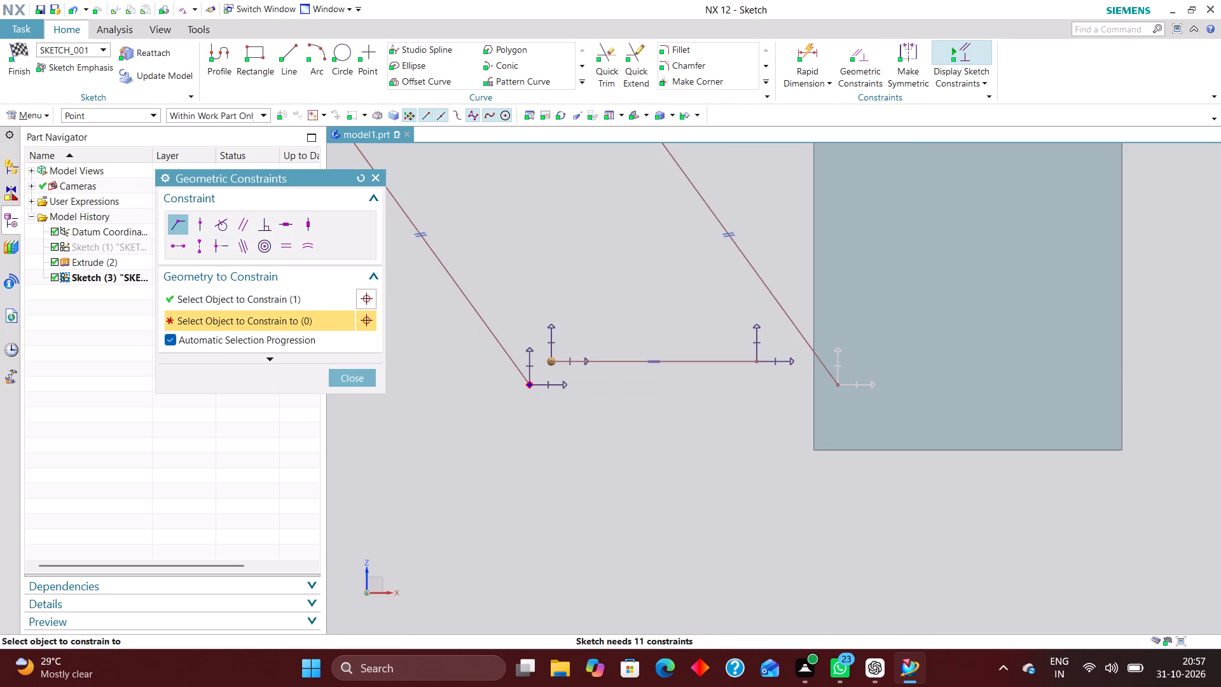
{"action": "left_click", "coordinate": [531, 386]}
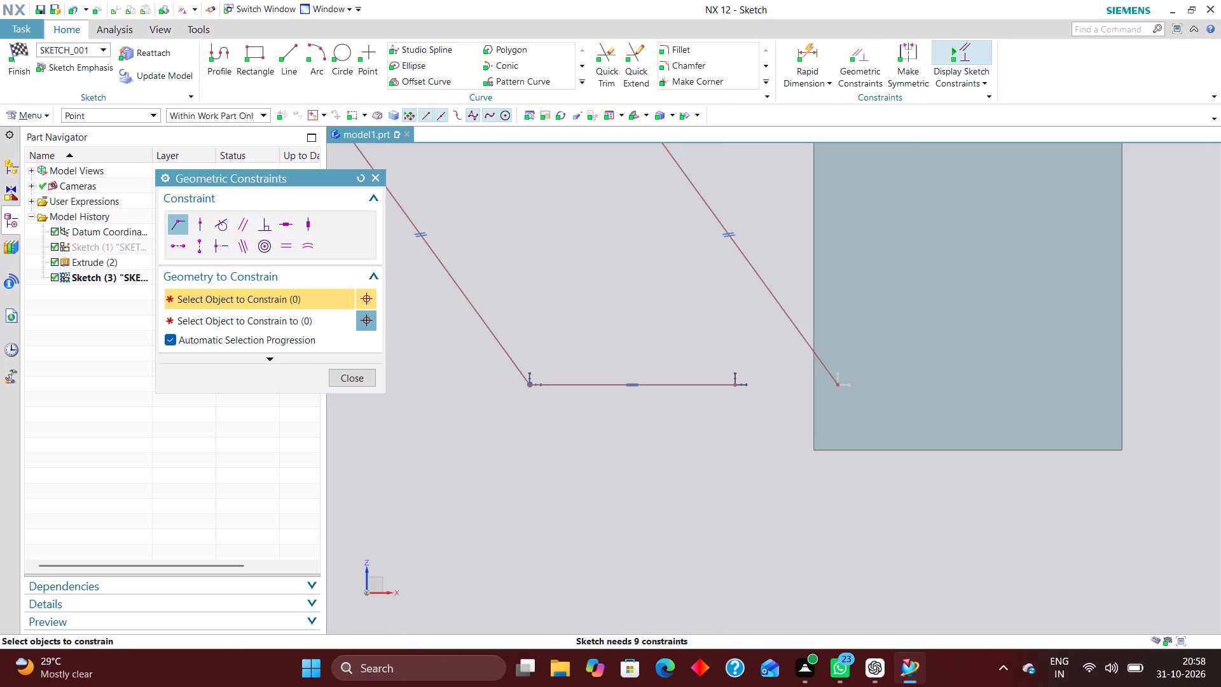
{"action": "left_click", "coordinate": [738, 384]}
{"action": "left_click", "coordinate": [839, 386]}
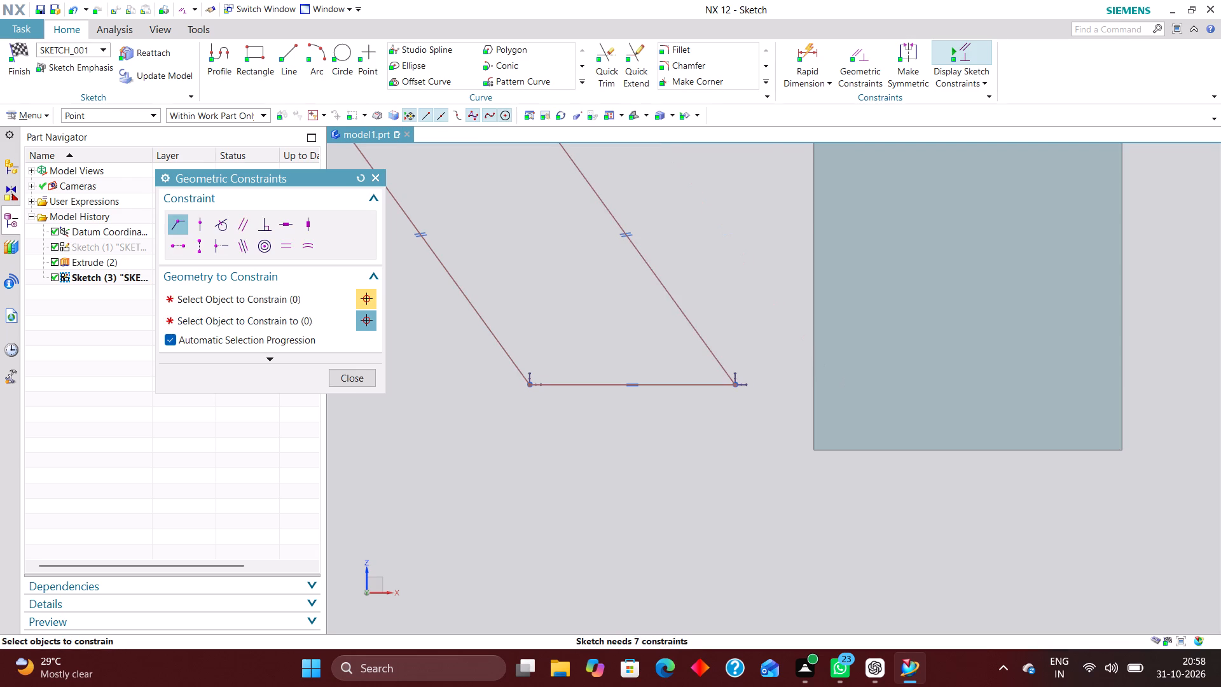
Dimension the vertical line farther from the block with Rapid Dimension and set its length to 12 mm.
{"action": "scroll", "coordinate": [742, 422], "scroll_direction": "down", "scroll_amount": 5}
{"action": "scroll", "coordinate": [745, 380], "scroll_direction": "up", "scroll_amount": 2}
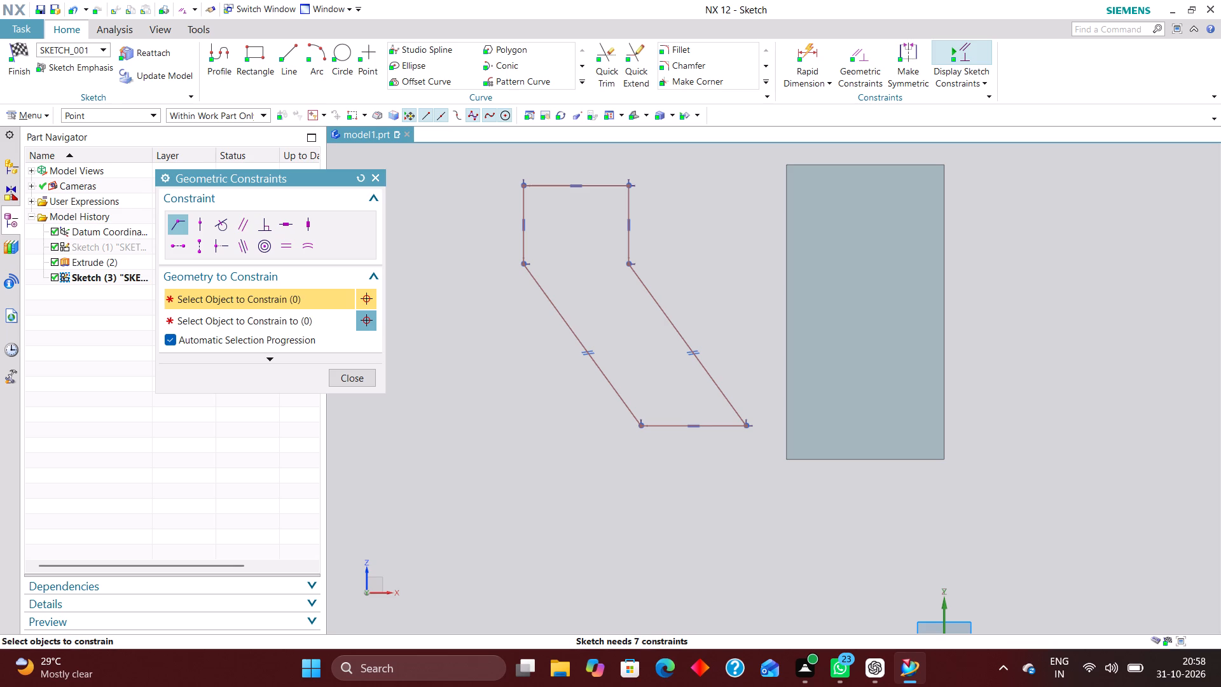
{"action": "scroll", "coordinate": [622, 424], "scroll_direction": "down", "scroll_amount": 1}
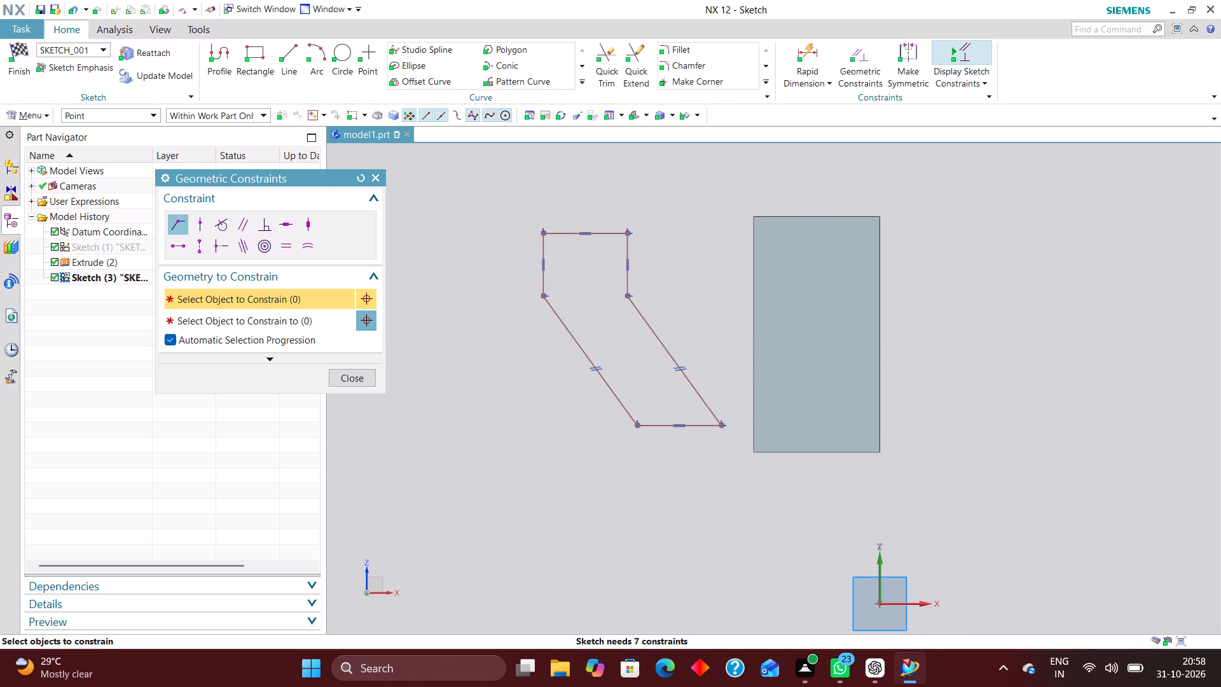
{"action": "scroll", "coordinate": [531, 295], "scroll_direction": "up", "scroll_amount": 1}
{"action": "left_click", "coordinate": [808, 45]}
{"action": "scroll", "coordinate": [512, 281], "scroll_direction": "up", "scroll_amount": 1}
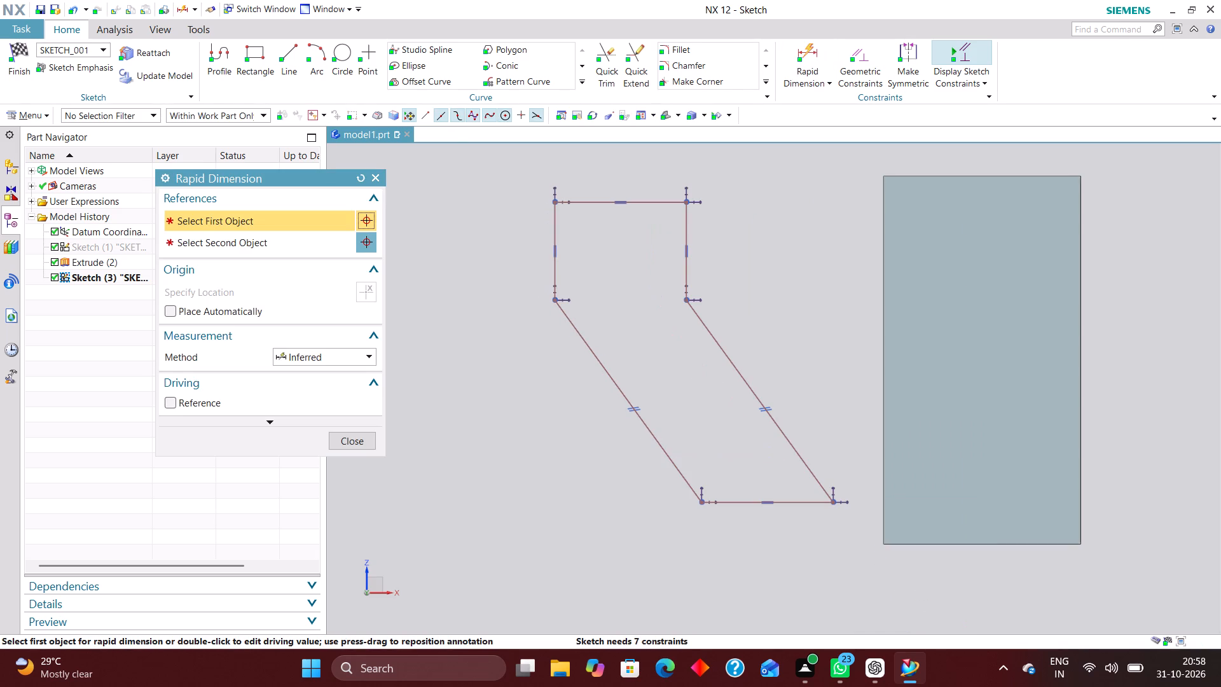
{"action": "left_click", "coordinate": [552, 274]}
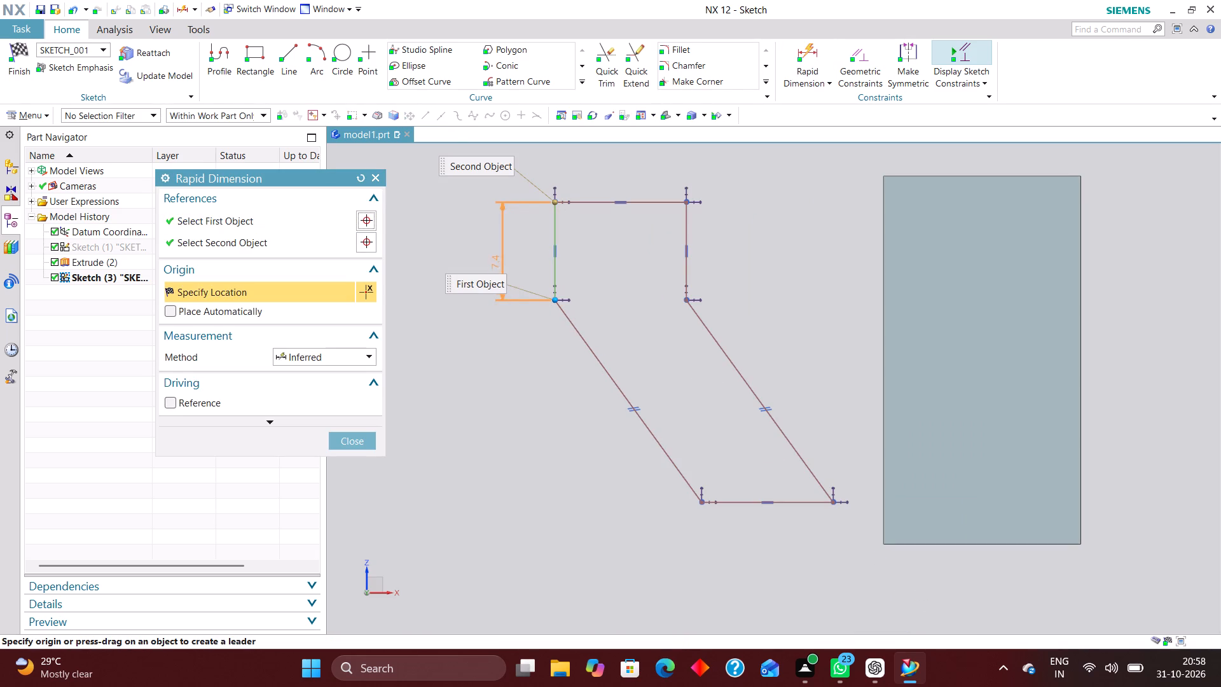
{"action": "left_click", "coordinate": [460, 249]}
{"action": "type", "text": "12"}
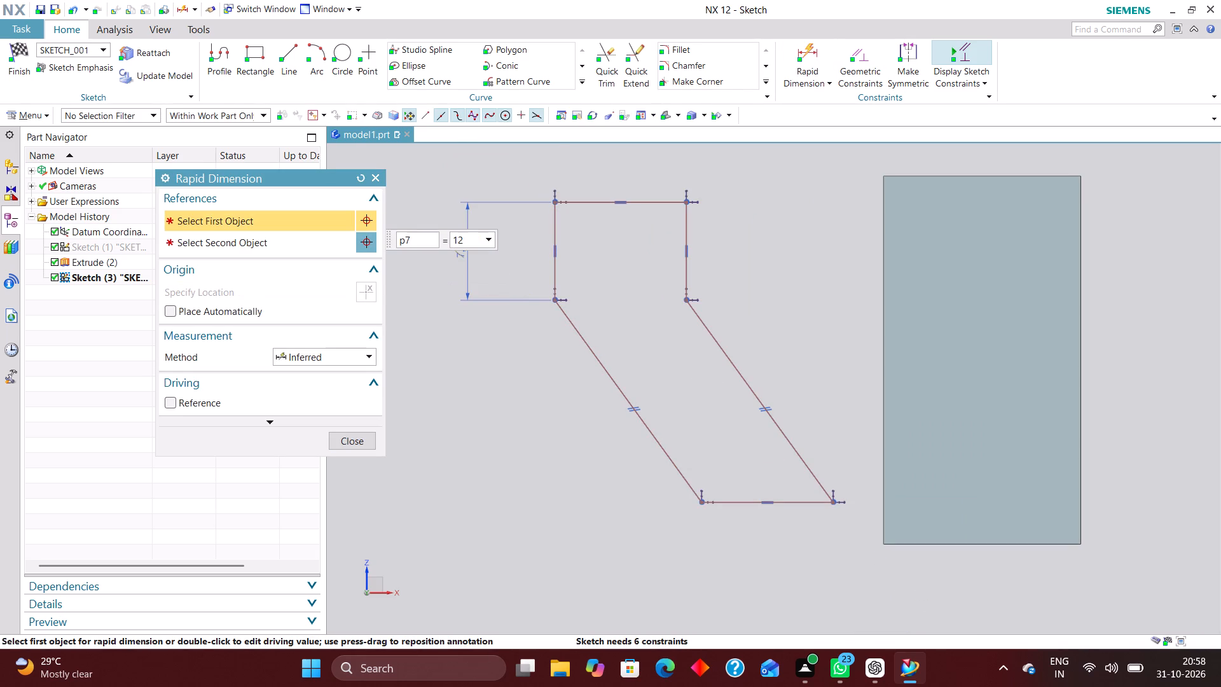
{"action": "key", "text": "Return"}
Dimension the vertical height of the outer sloping line between its two endpoints and set it to 16 mm.
{"action": "scroll", "coordinate": [665, 358], "scroll_direction": "down", "scroll_amount": 5}
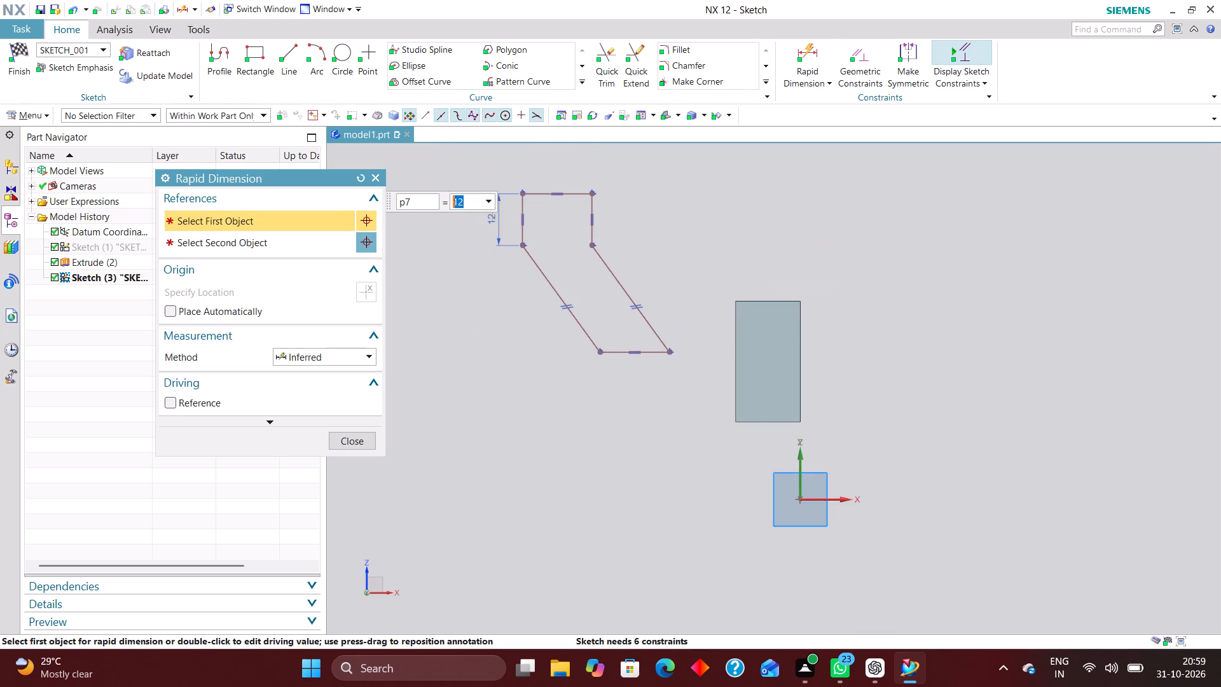
{"action": "scroll", "coordinate": [682, 405], "scroll_direction": "down", "scroll_amount": 1}
{"action": "scroll", "coordinate": [654, 318], "scroll_direction": "up", "scroll_amount": 3}
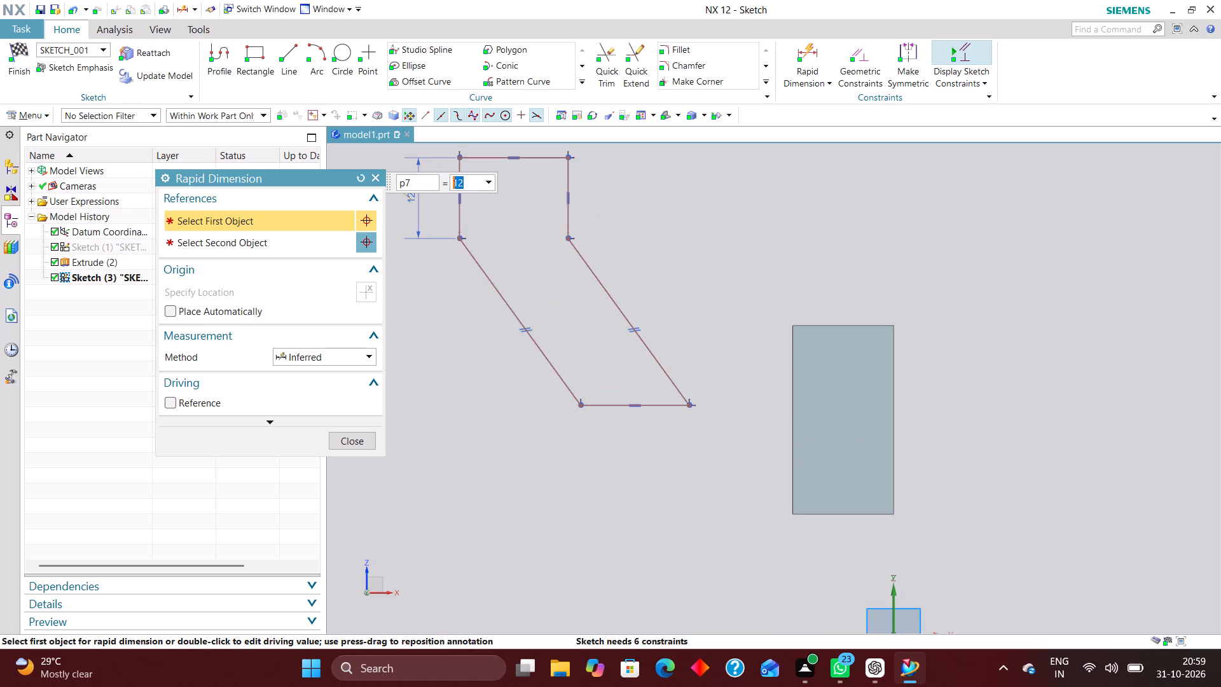
{"action": "scroll", "coordinate": [802, 369], "scroll_direction": "down", "scroll_amount": 2}
{"action": "scroll", "coordinate": [563, 312], "scroll_direction": "up", "scroll_amount": 1}
{"action": "left_click", "coordinate": [590, 282]}
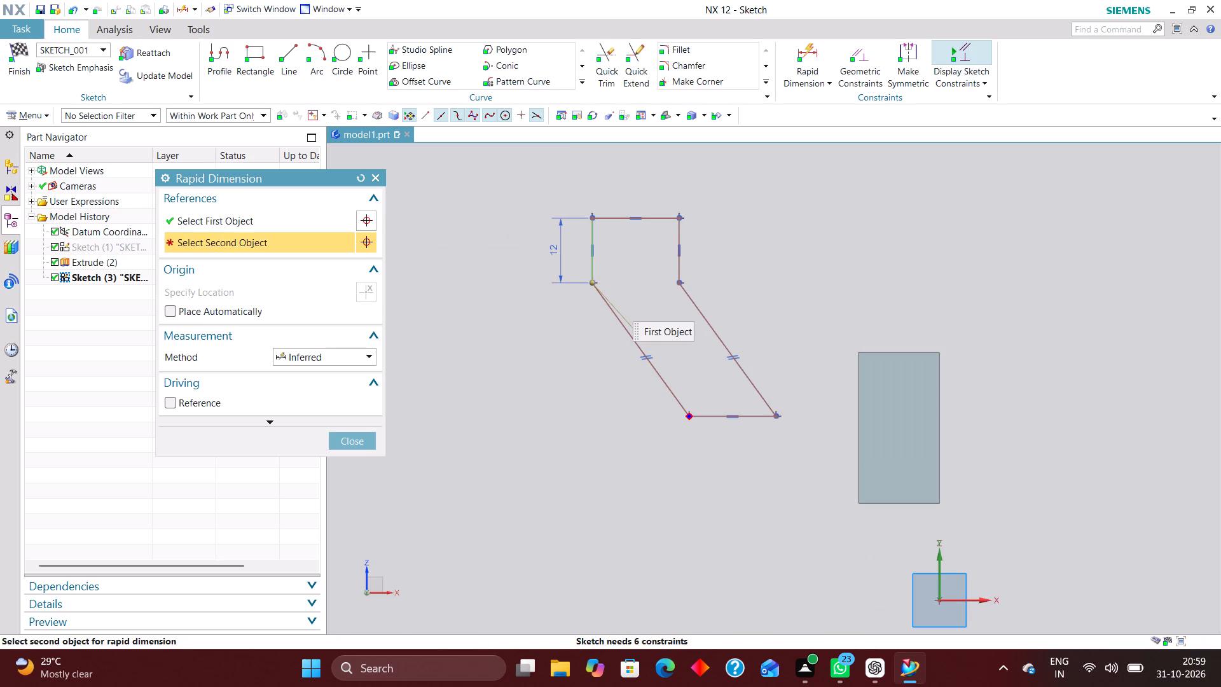
{"action": "left_click", "coordinate": [689, 418]}
{"action": "left_click", "coordinate": [486, 350]}
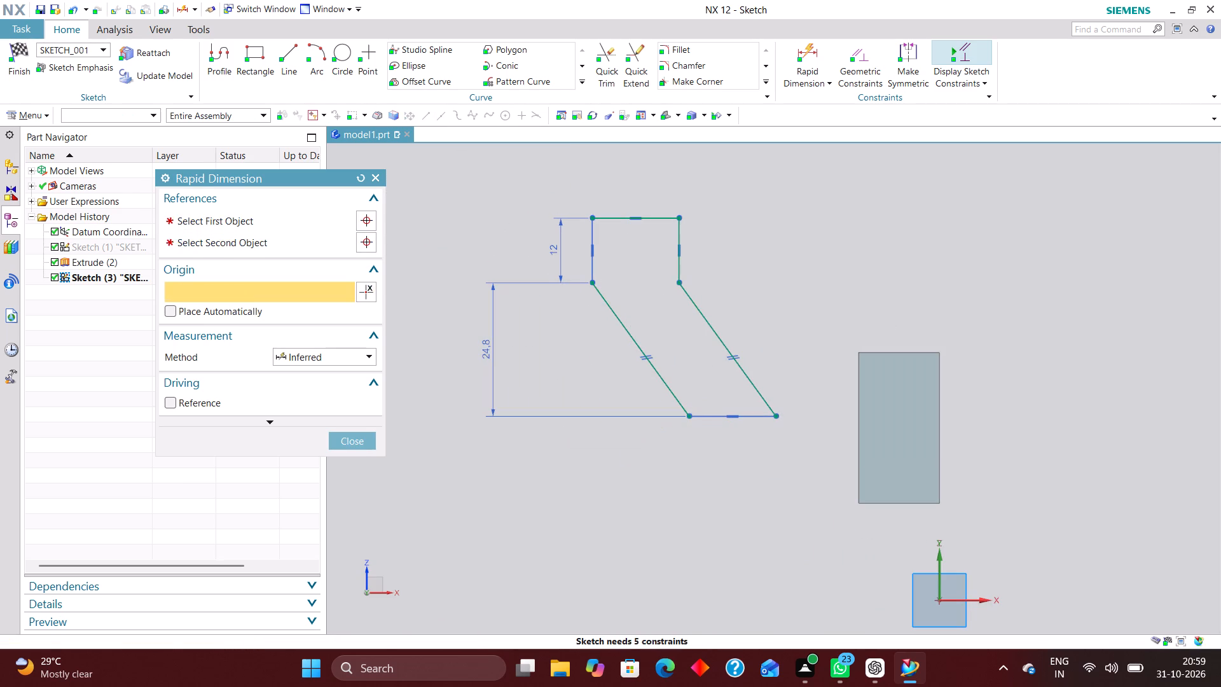
{"action": "type", "text": "16"}
{"action": "key", "text": "Return"}
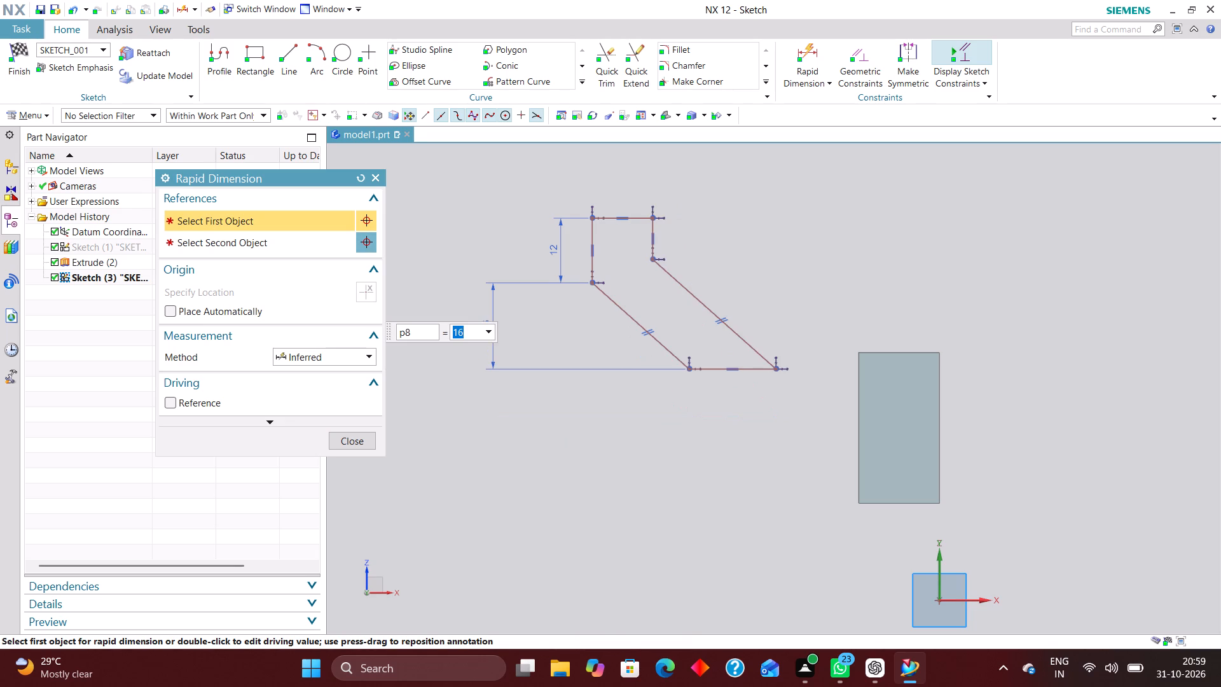
Set the horizontal distance between the bottom line's inner end and the Z axis along the block's far edge to 0.
{"action": "scroll", "coordinate": [681, 389], "scroll_direction": "down", "scroll_amount": 1}
{"action": "scroll", "coordinate": [749, 450], "scroll_direction": "up", "scroll_amount": 1}
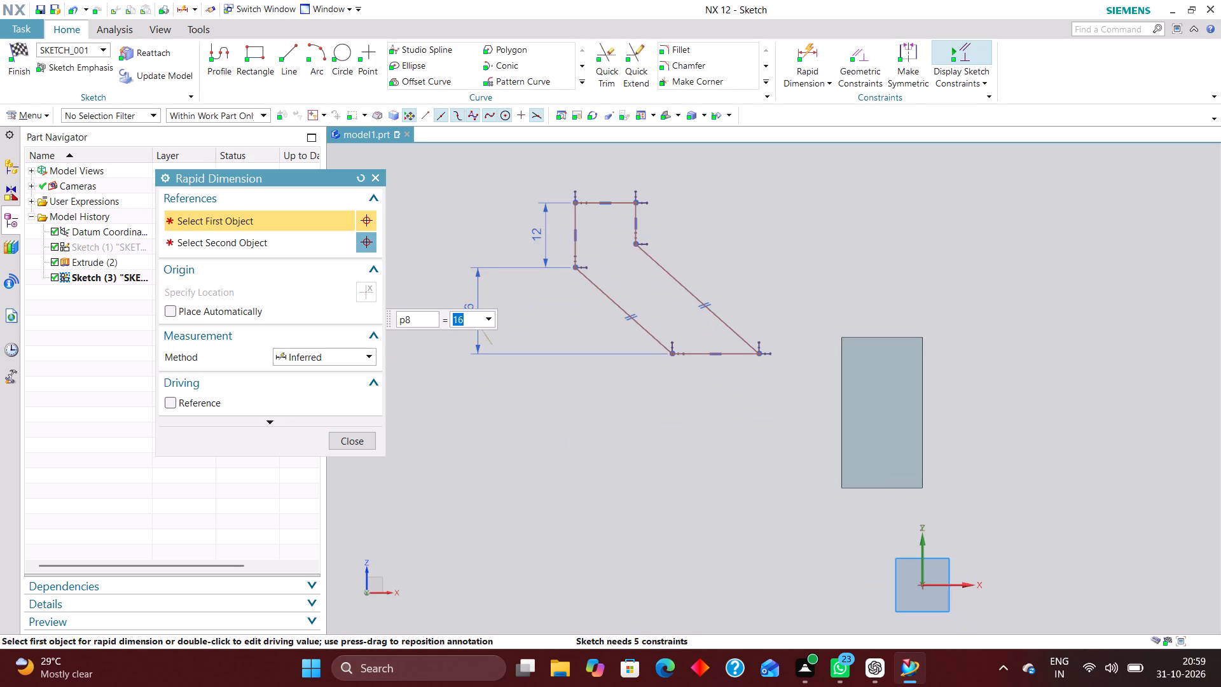
{"action": "scroll", "coordinate": [694, 365], "scroll_direction": "down", "scroll_amount": 1}
{"action": "scroll", "coordinate": [735, 396], "scroll_direction": "up", "scroll_amount": 2}
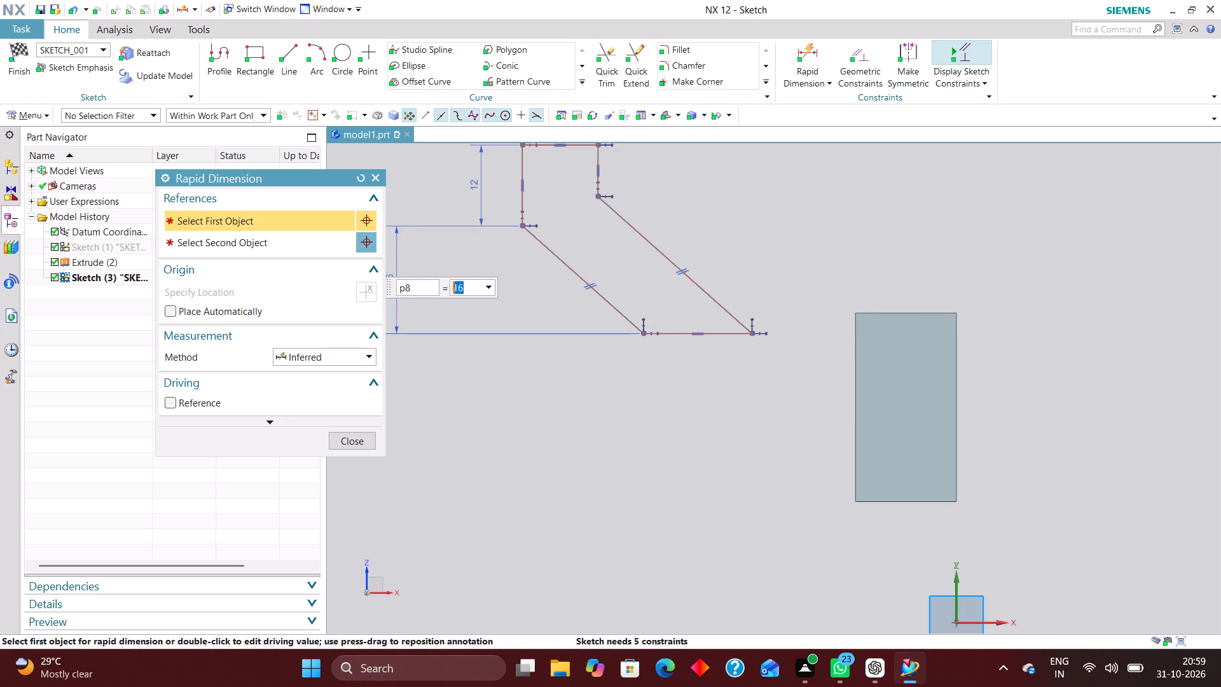
{"action": "scroll", "coordinate": [627, 274], "scroll_direction": "down", "scroll_amount": 3}
{"action": "scroll", "coordinate": [715, 340], "scroll_direction": "up", "scroll_amount": 3}
{"action": "left_click", "coordinate": [668, 270]}
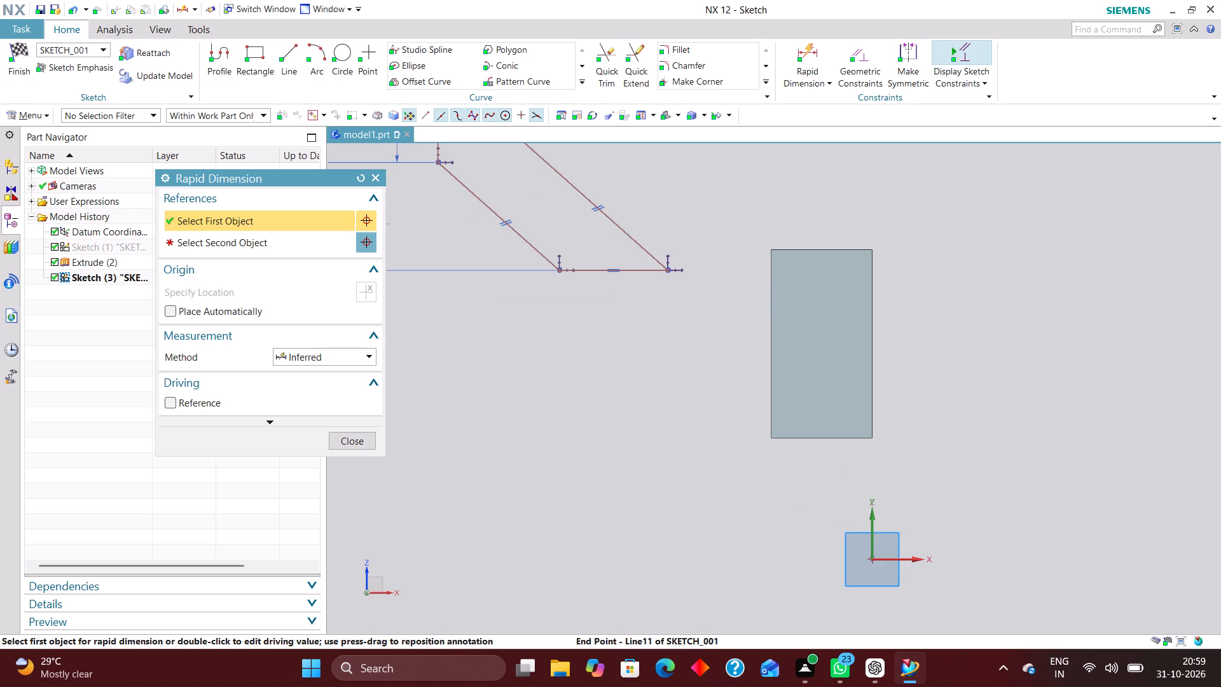
{"action": "left_click", "coordinate": [871, 522]}
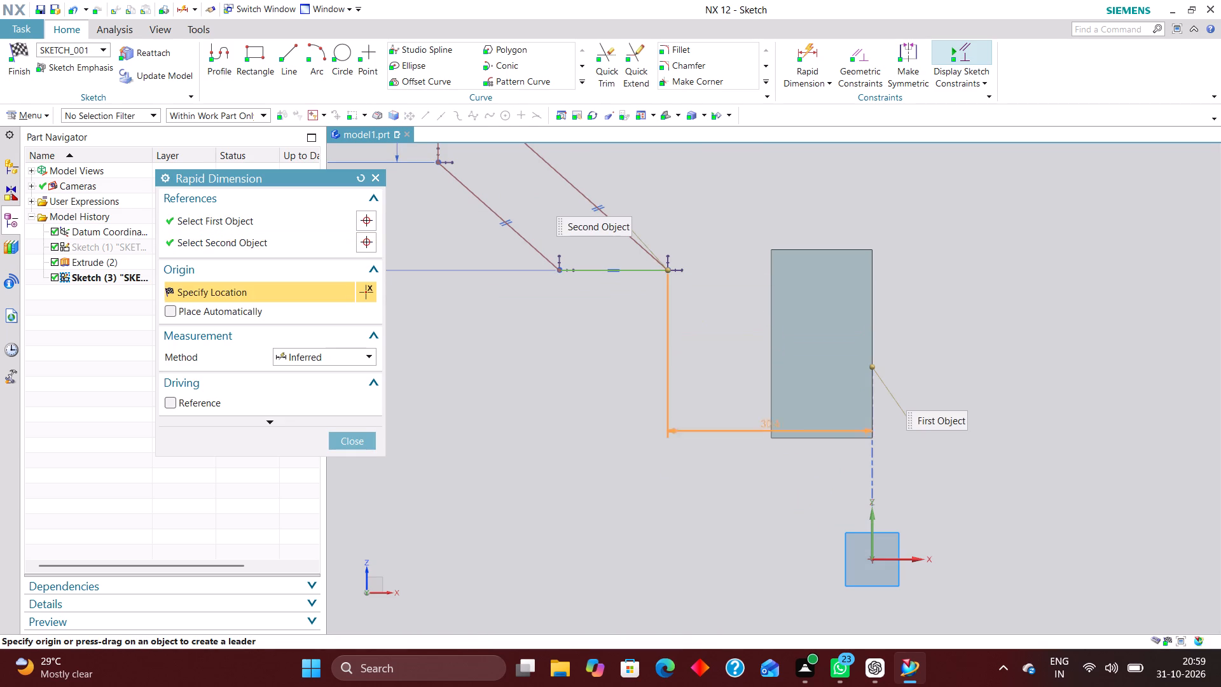
{"action": "scroll", "coordinate": [783, 452], "scroll_direction": "down", "scroll_amount": 3}
{"action": "scroll", "coordinate": [783, 534], "scroll_direction": "up", "scroll_amount": 2}
{"action": "double_click", "coordinate": [778, 580]}
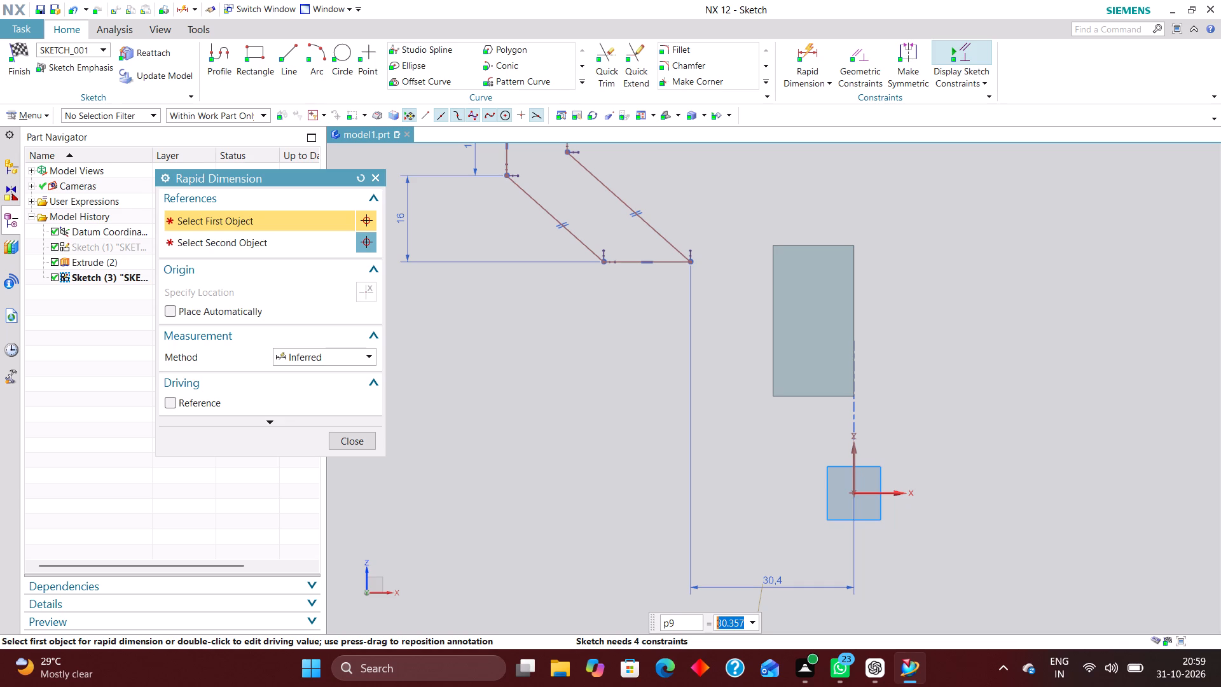
{"action": "key", "text": "0"}
{"action": "key", "text": "Return"}
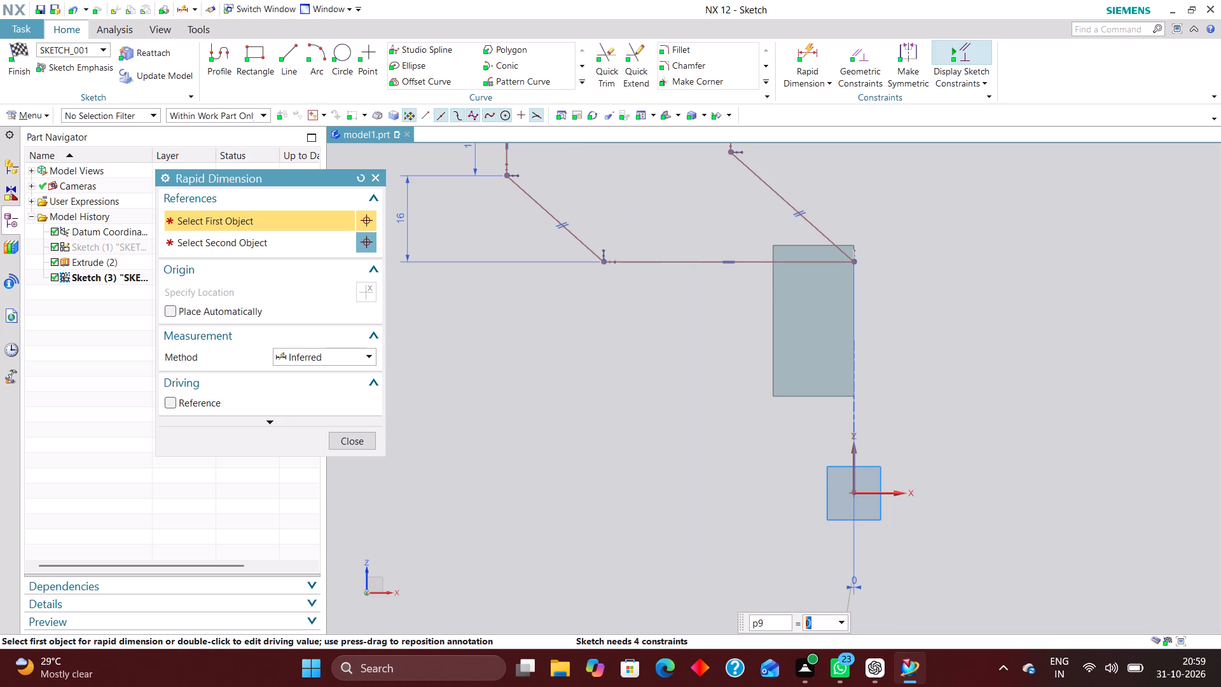
Dimension the profile's bottom horizontal line and set its length to 15 mm.
{"action": "left_click", "coordinate": [690, 262]}
{"action": "left_click", "coordinate": [715, 406]}
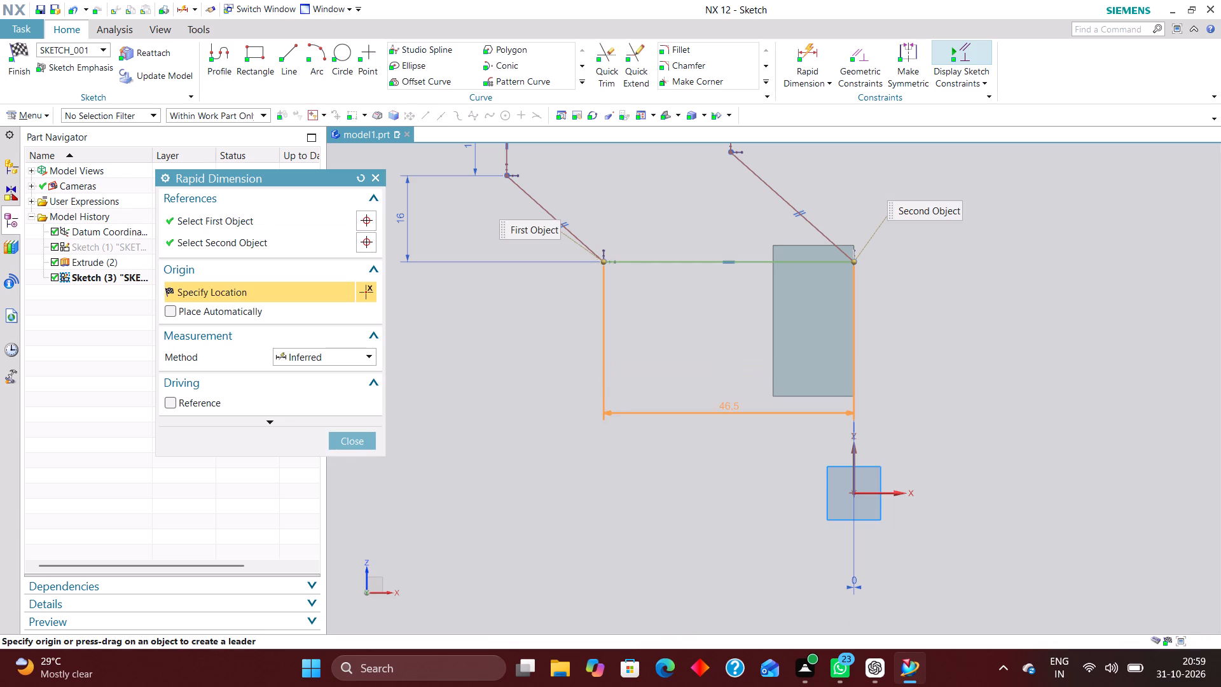
{"action": "type", "text": "15"}
{"action": "key", "text": "Return"}
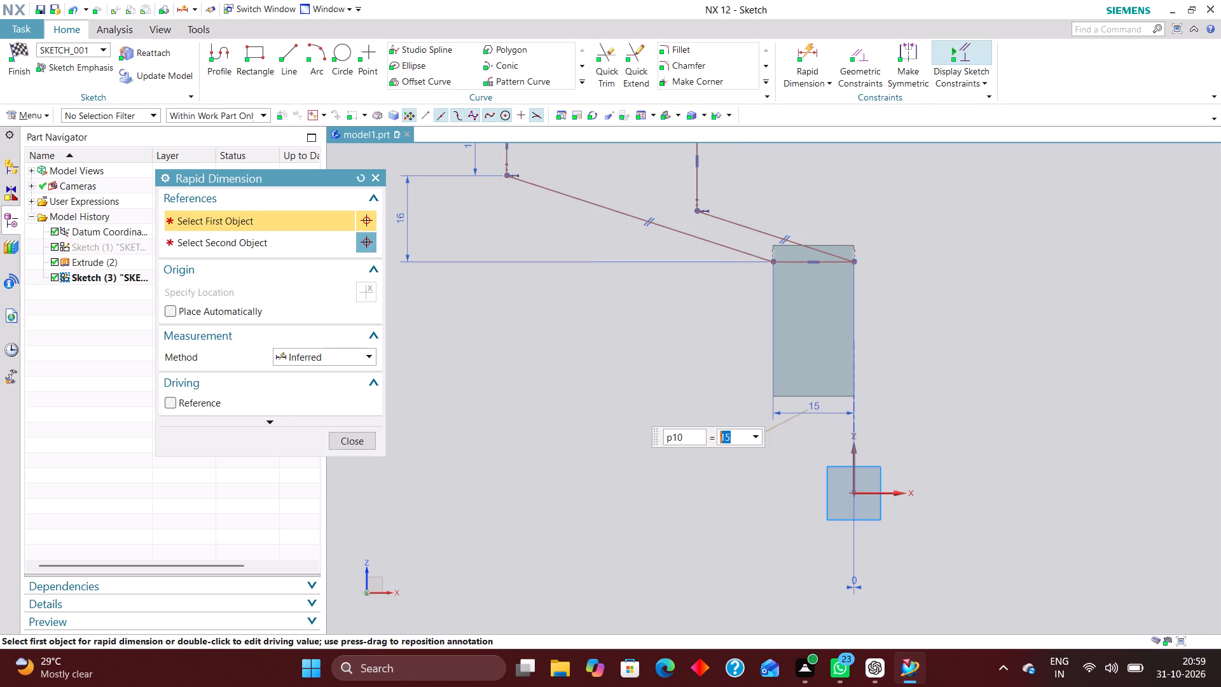
Dimension the profile's top horizontal line and set its length to 15 mm.
{"action": "scroll", "coordinate": [718, 422], "scroll_direction": "down", "scroll_amount": 2}
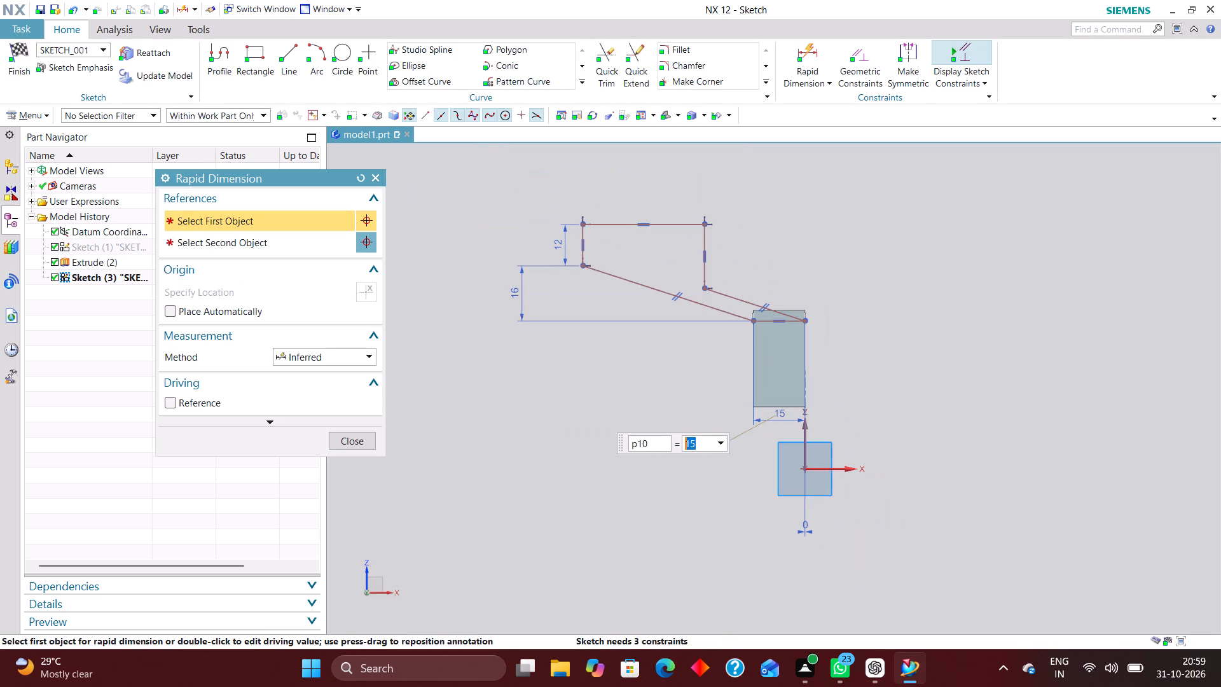
{"action": "scroll", "coordinate": [649, 204], "scroll_direction": "up", "scroll_amount": 2}
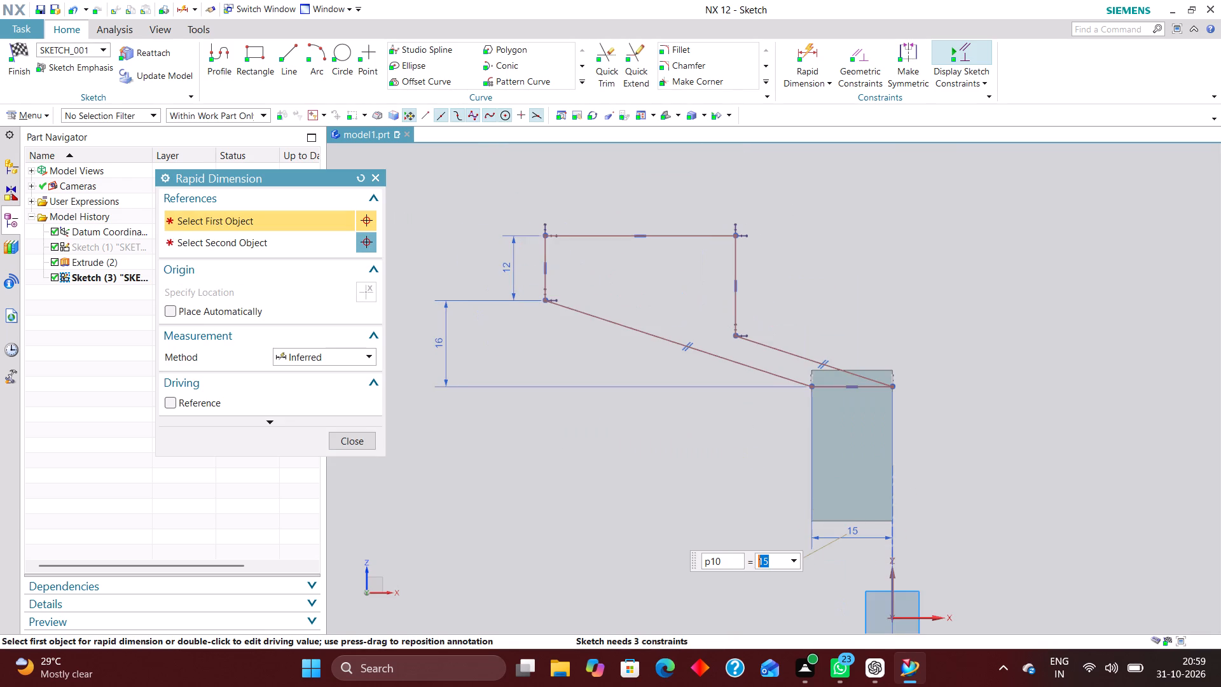
{"action": "scroll", "coordinate": [657, 319], "scroll_direction": "down", "scroll_amount": 2}
{"action": "scroll", "coordinate": [634, 226], "scroll_direction": "up", "scroll_amount": 2}
{"action": "left_click", "coordinate": [682, 286]}
{"action": "left_click", "coordinate": [636, 215]}
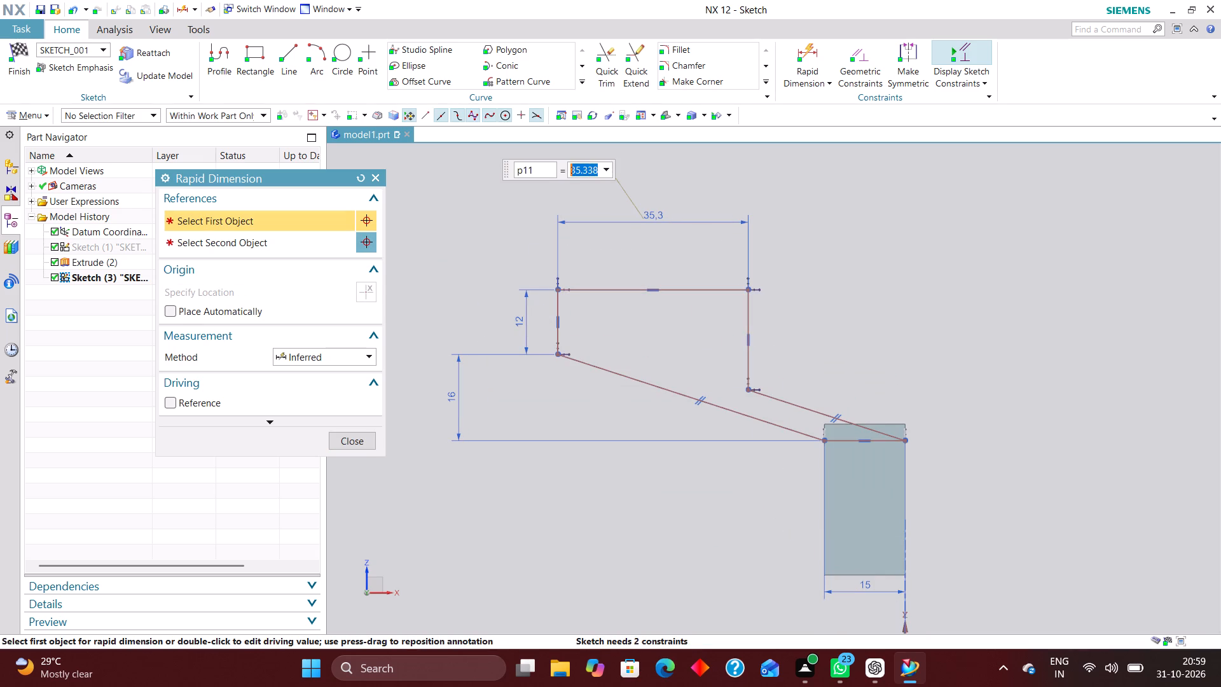
{"action": "type", "text": "15"}
{"action": "key", "text": "Return"}
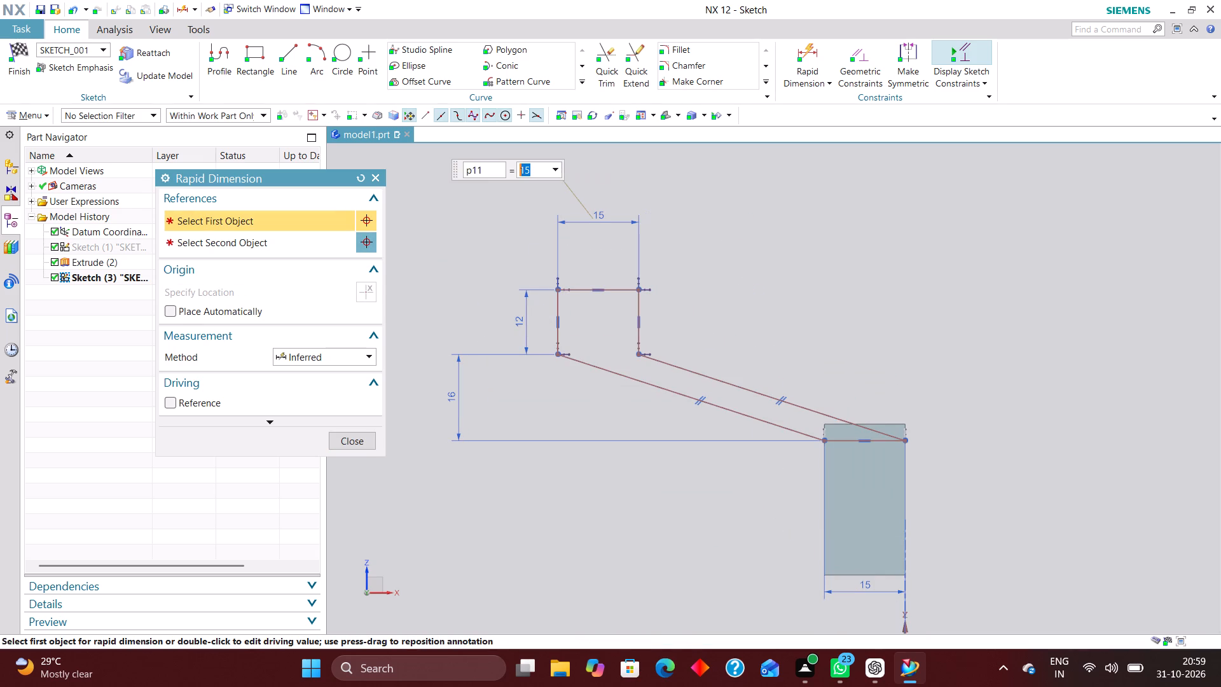
Dimension the horizontal offset between the block's outer vertical edge and the profile's outer vertical line, setting it to 18 mm.
{"action": "scroll", "coordinate": [618, 326], "scroll_direction": "down", "scroll_amount": 2}
{"action": "scroll", "coordinate": [630, 462], "scroll_direction": "up", "scroll_amount": 2}
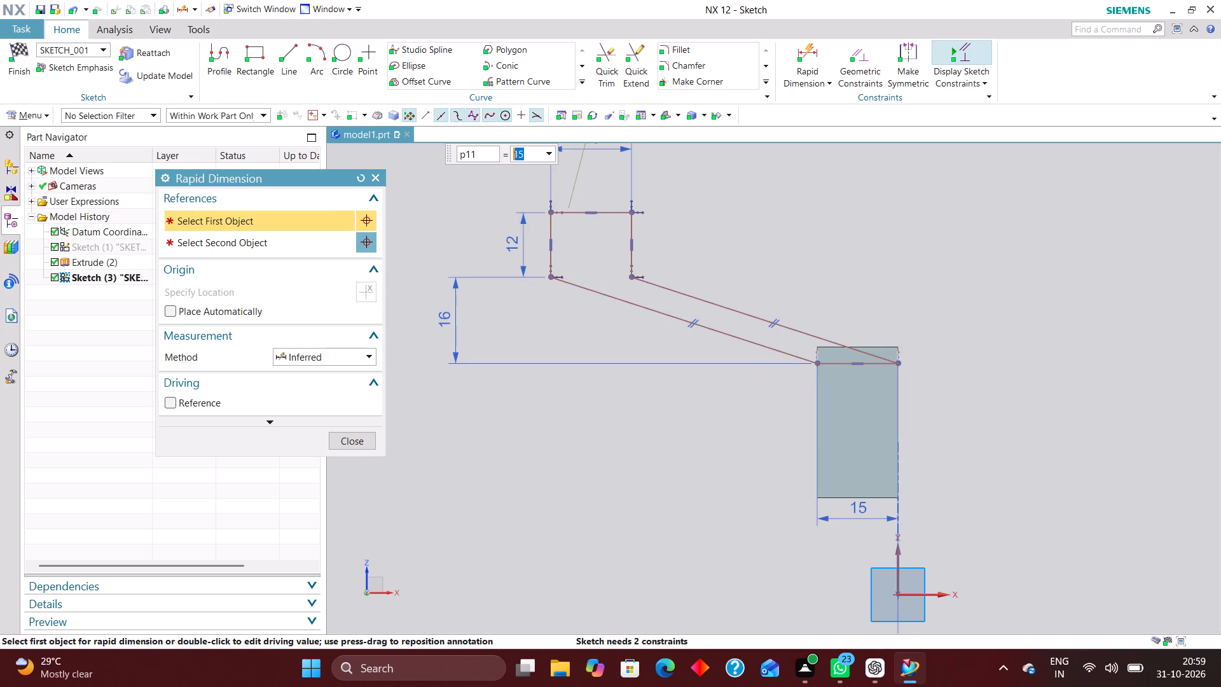
{"action": "left_click", "coordinate": [817, 494]}
{"action": "left_click", "coordinate": [551, 267]}
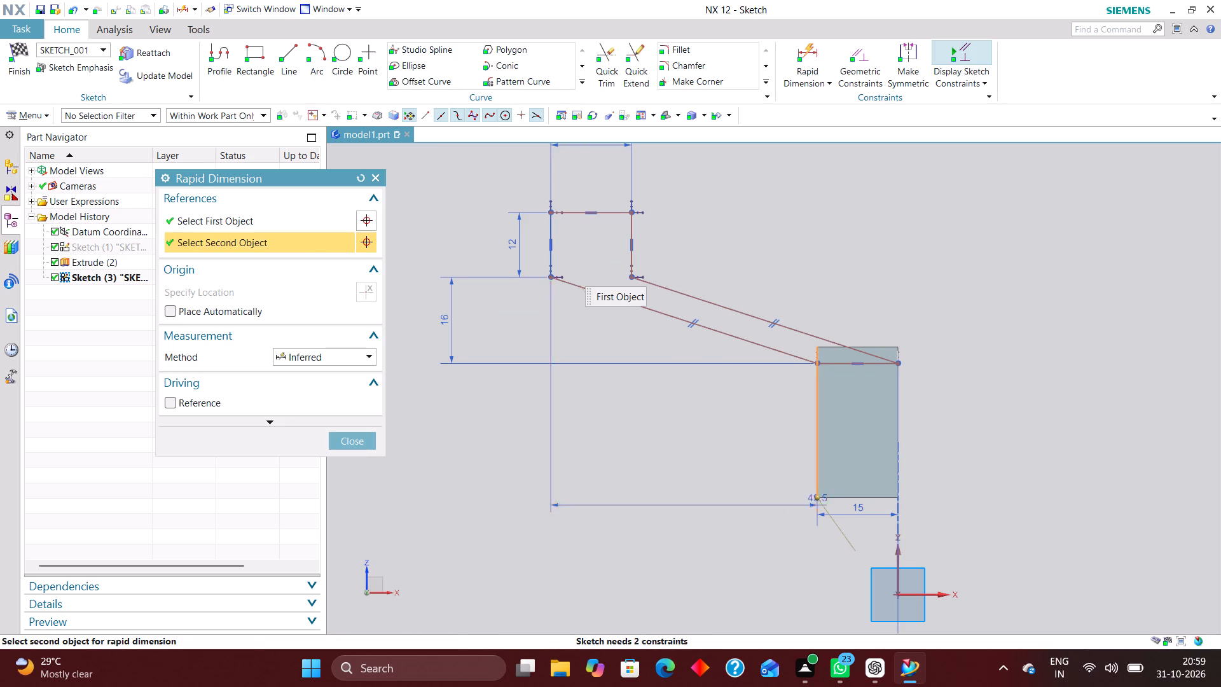
{"action": "left_click", "coordinate": [698, 586]}
{"action": "type", "text": "18"}
{"action": "key", "text": "Return"}
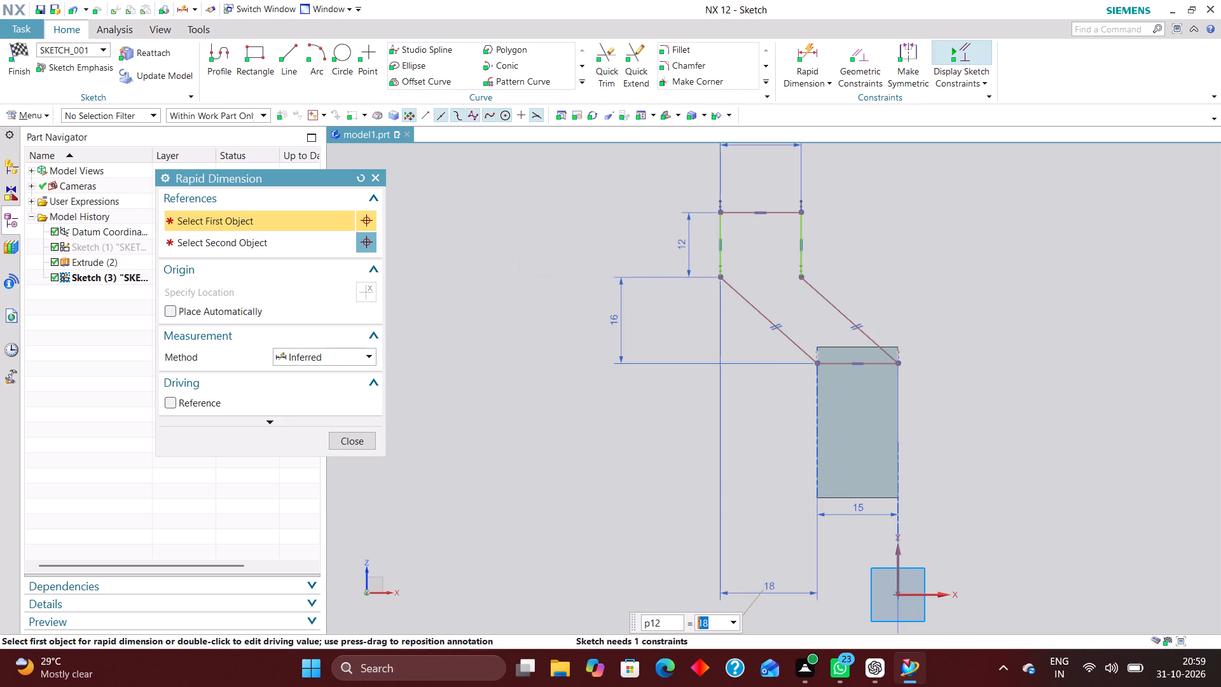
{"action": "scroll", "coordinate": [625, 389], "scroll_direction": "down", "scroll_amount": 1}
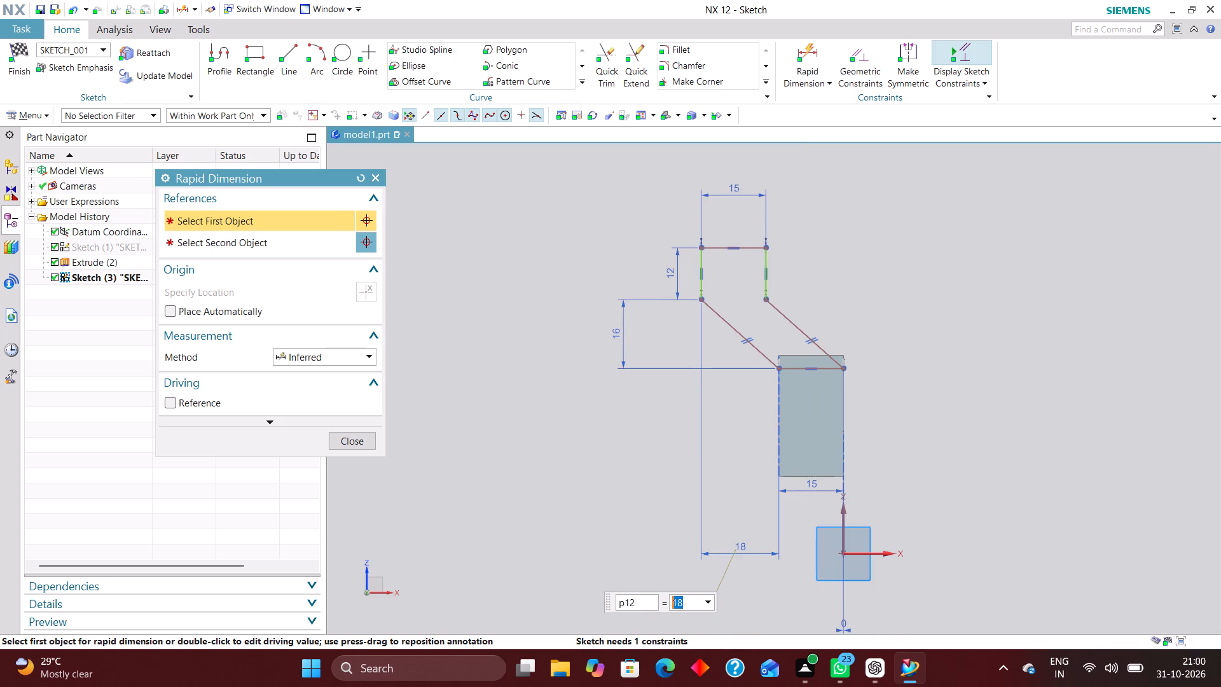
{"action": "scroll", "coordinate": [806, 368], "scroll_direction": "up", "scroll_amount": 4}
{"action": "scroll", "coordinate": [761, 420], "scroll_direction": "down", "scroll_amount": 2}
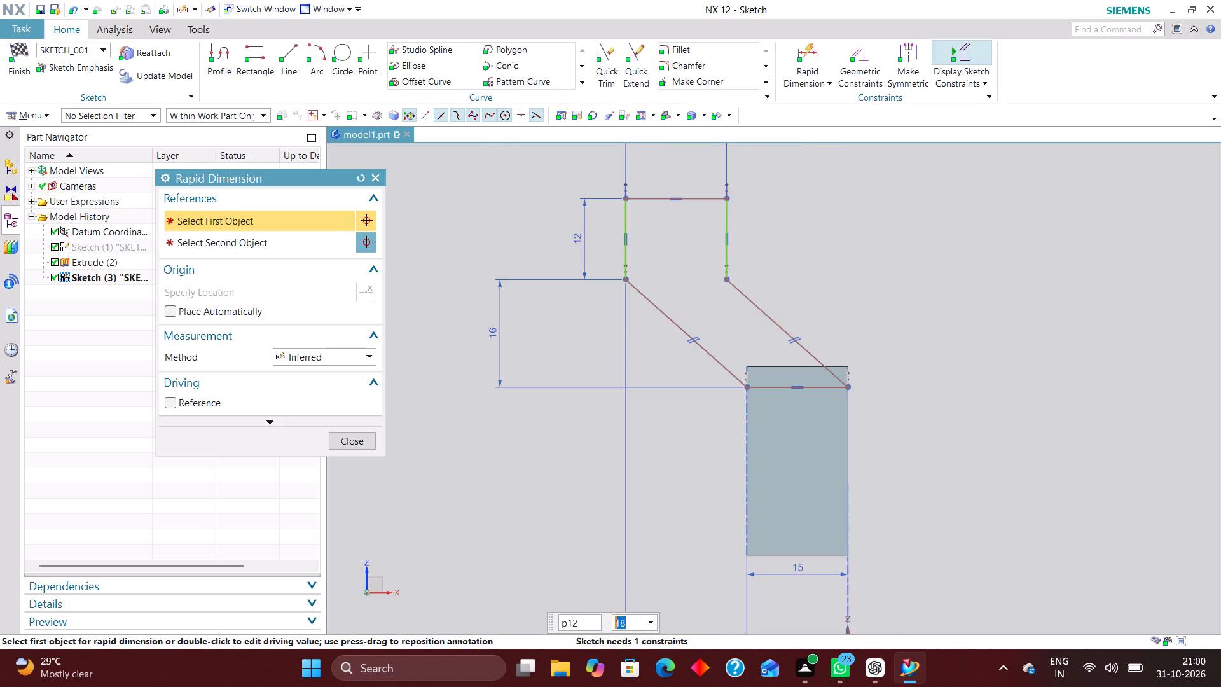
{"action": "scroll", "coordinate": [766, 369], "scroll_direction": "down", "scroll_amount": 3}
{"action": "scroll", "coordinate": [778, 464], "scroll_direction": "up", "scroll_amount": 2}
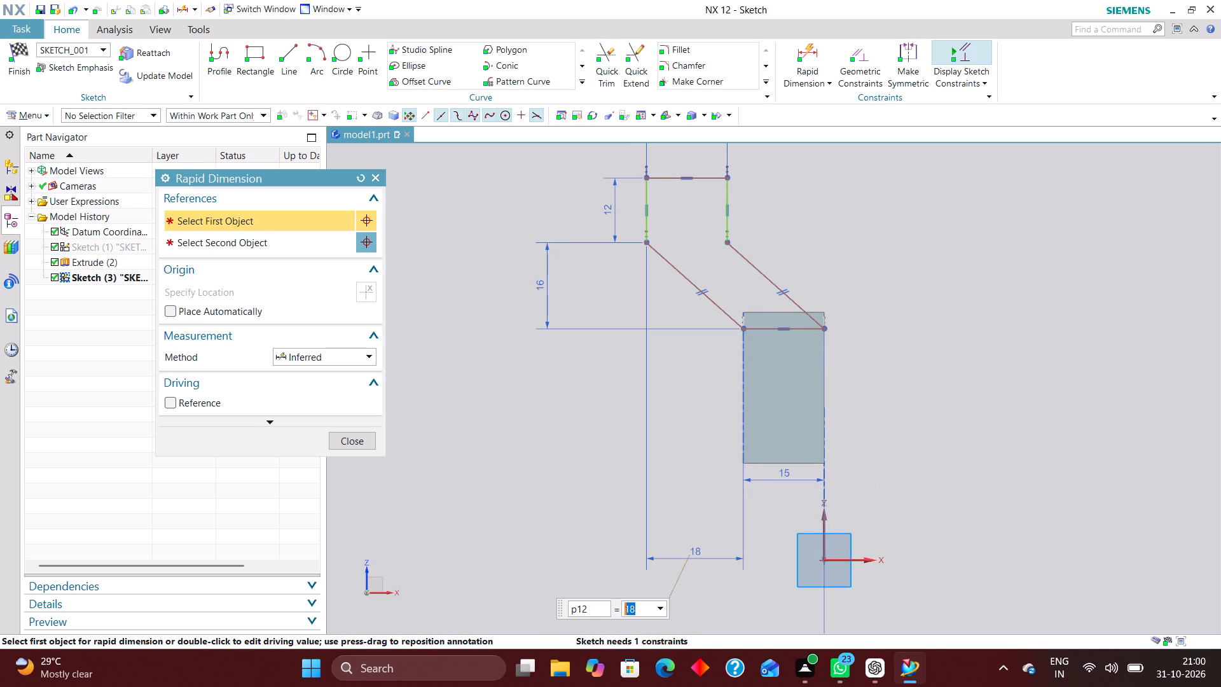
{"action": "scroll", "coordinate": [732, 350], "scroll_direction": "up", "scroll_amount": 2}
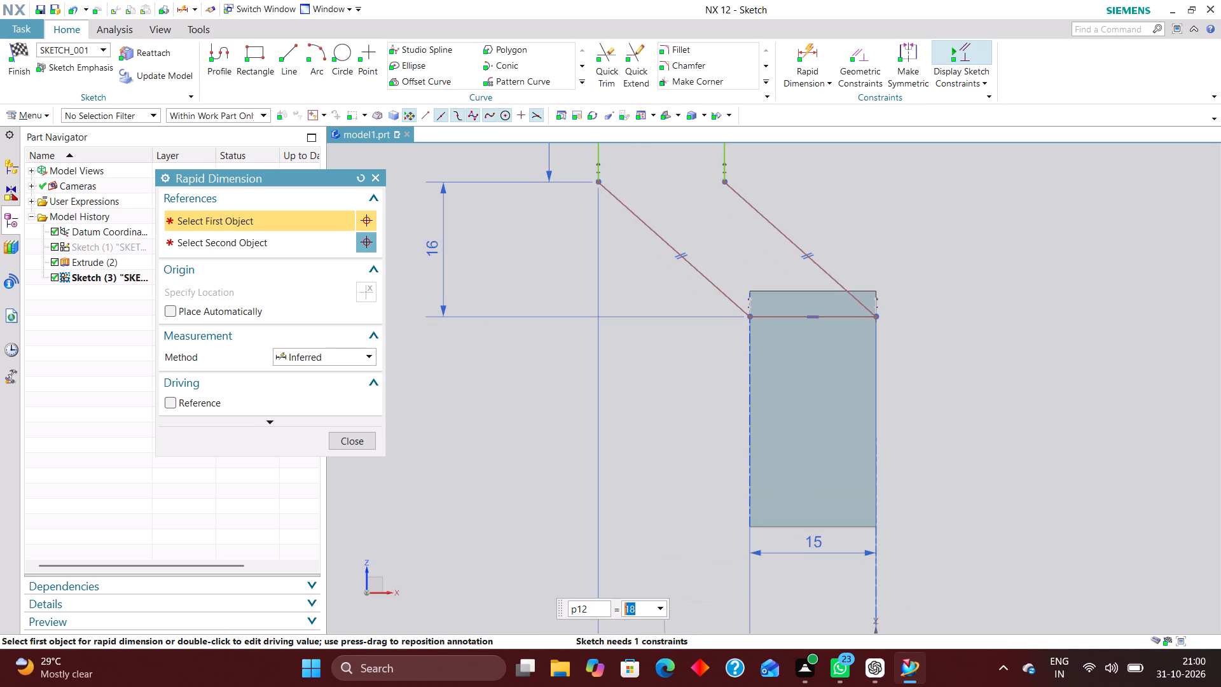
Delete the 16 mm height dimension and the profile's bottom horizontal line.
{"action": "scroll", "coordinate": [728, 361], "scroll_direction": "down", "scroll_amount": 3}
{"action": "scroll", "coordinate": [734, 312], "scroll_direction": "up", "scroll_amount": 3}
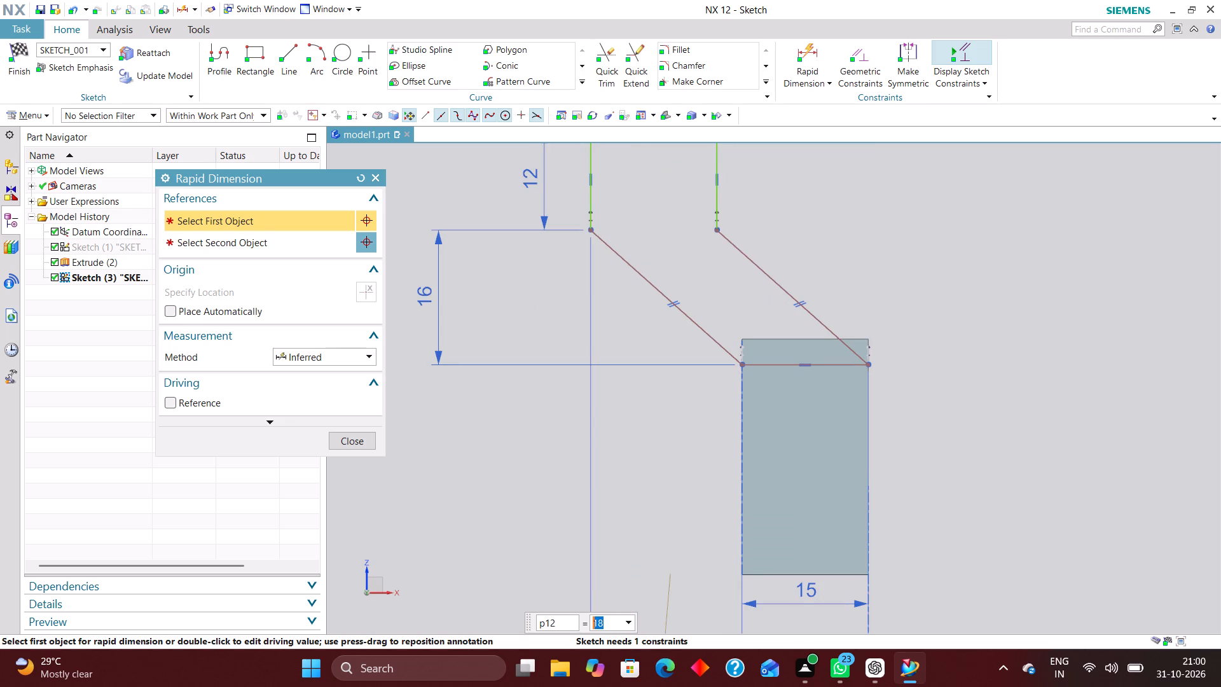
{"action": "left_click", "coordinate": [363, 441]}
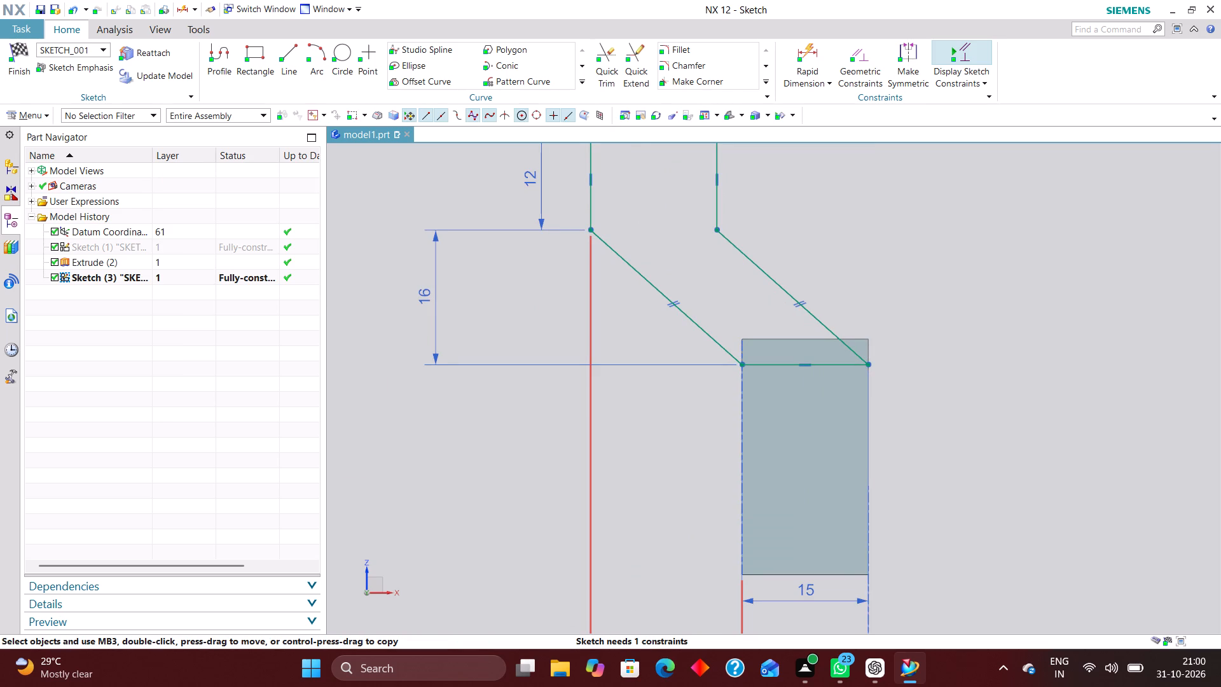
{"action": "scroll", "coordinate": [578, 346], "scroll_direction": "down", "scroll_amount": 1}
{"action": "right_click_drag", "start_coordinate": [660, 361], "coordinate": [605, 364]}
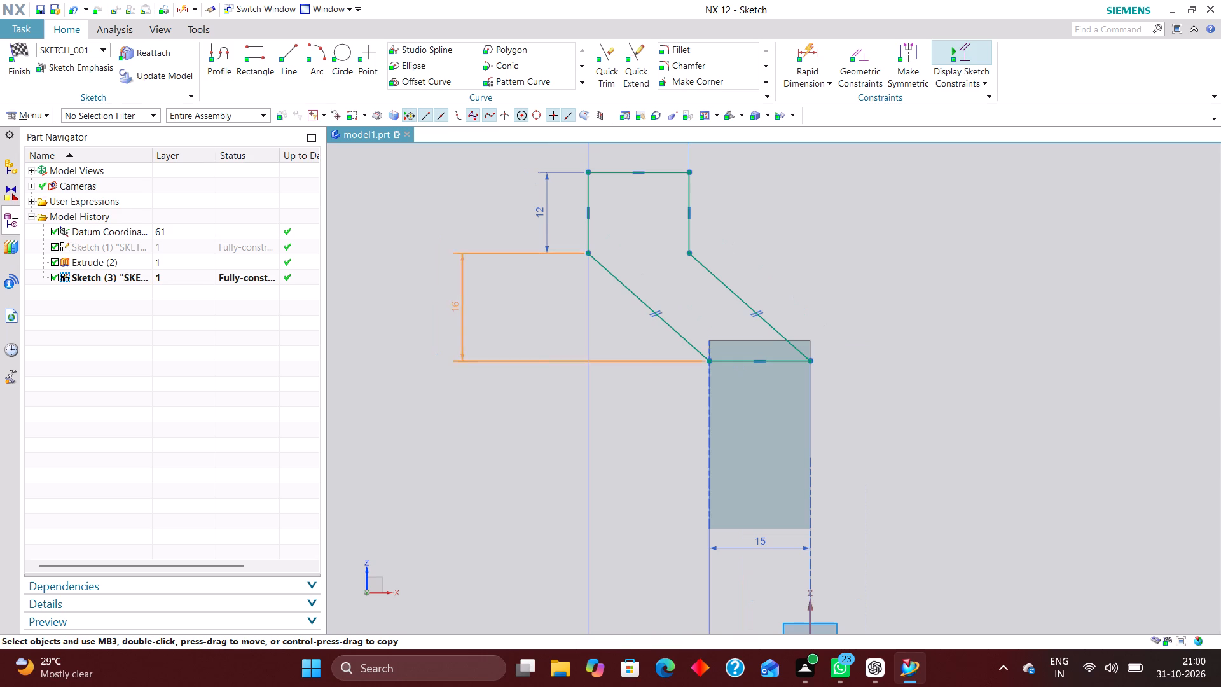
{"action": "right_click_drag", "start_coordinate": [780, 363], "coordinate": [605, 357]}
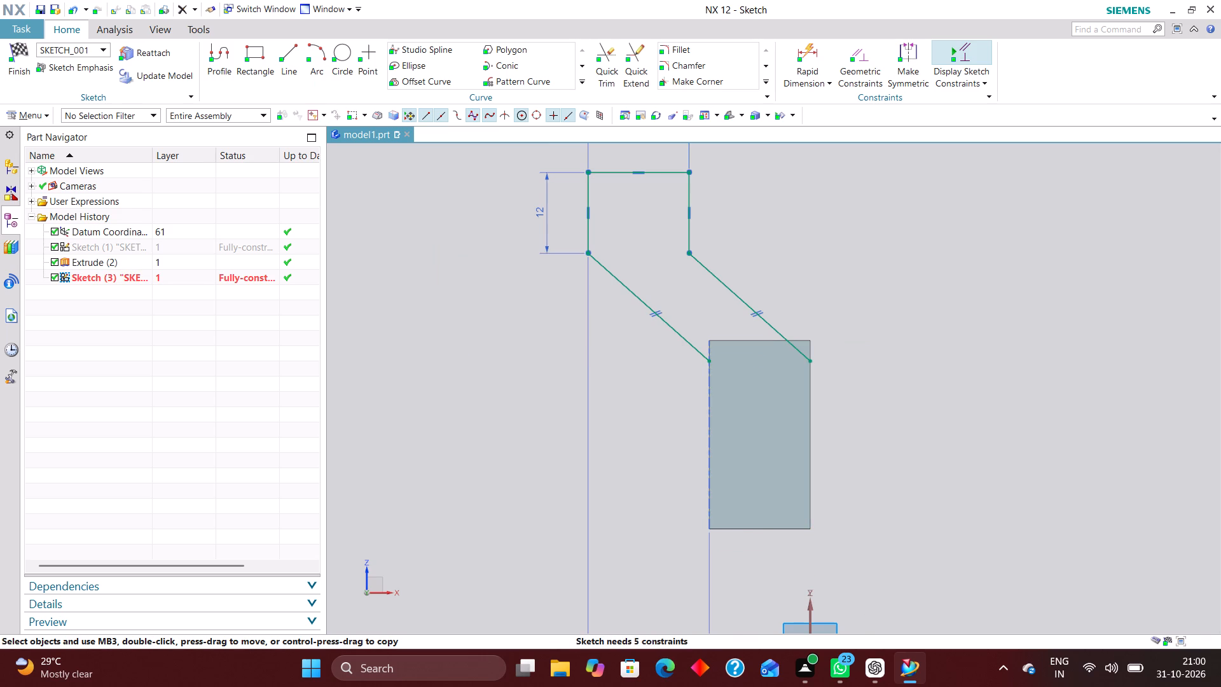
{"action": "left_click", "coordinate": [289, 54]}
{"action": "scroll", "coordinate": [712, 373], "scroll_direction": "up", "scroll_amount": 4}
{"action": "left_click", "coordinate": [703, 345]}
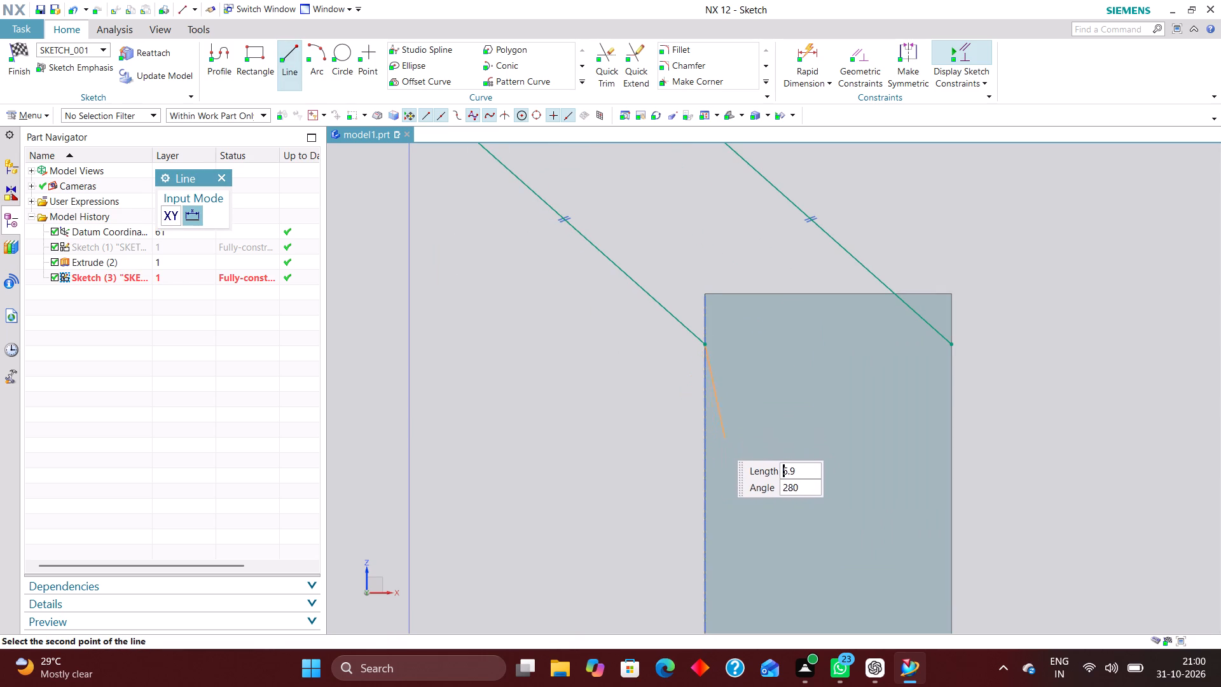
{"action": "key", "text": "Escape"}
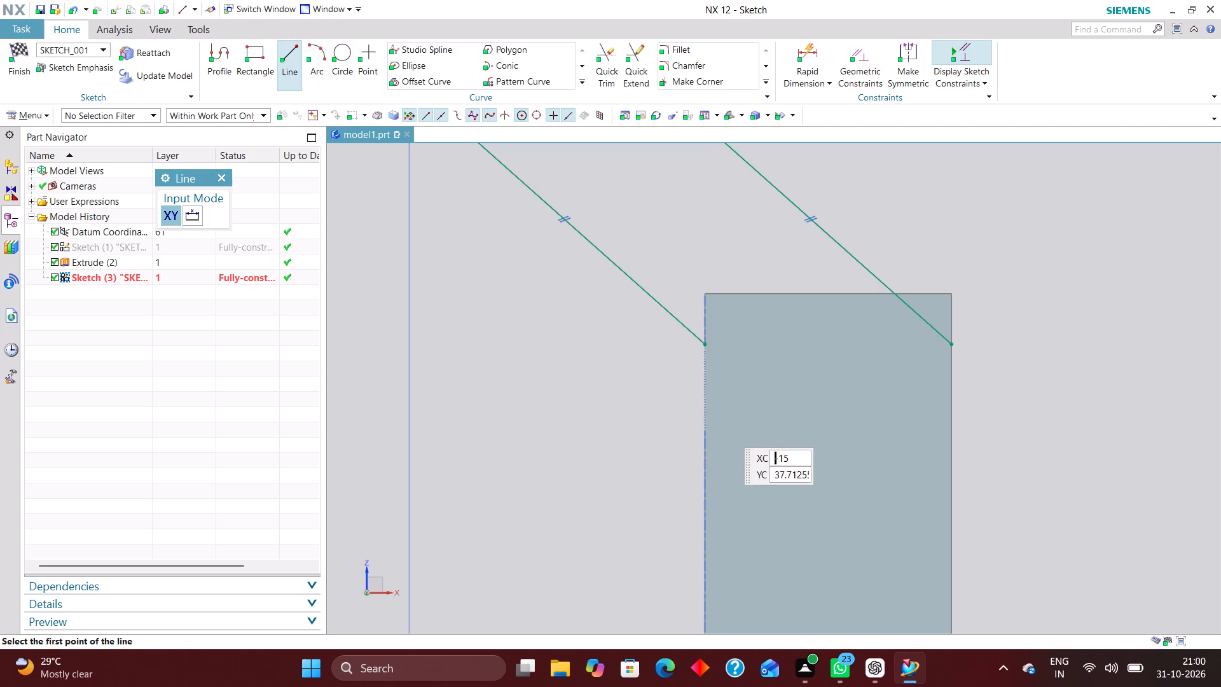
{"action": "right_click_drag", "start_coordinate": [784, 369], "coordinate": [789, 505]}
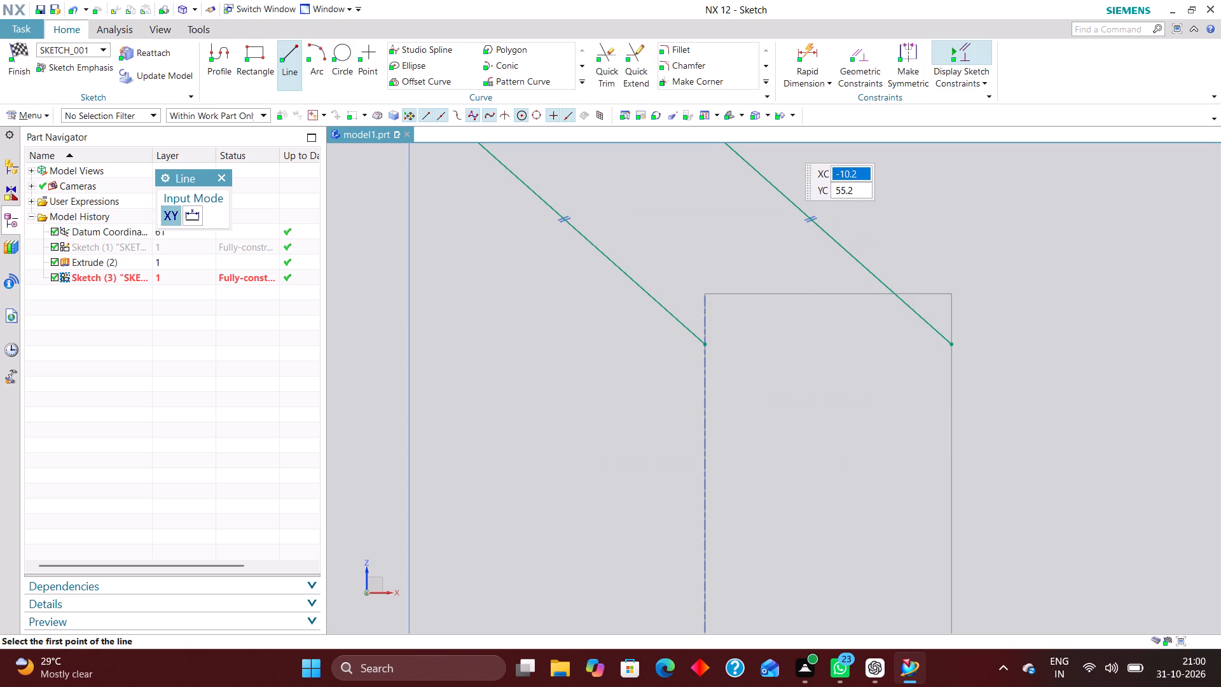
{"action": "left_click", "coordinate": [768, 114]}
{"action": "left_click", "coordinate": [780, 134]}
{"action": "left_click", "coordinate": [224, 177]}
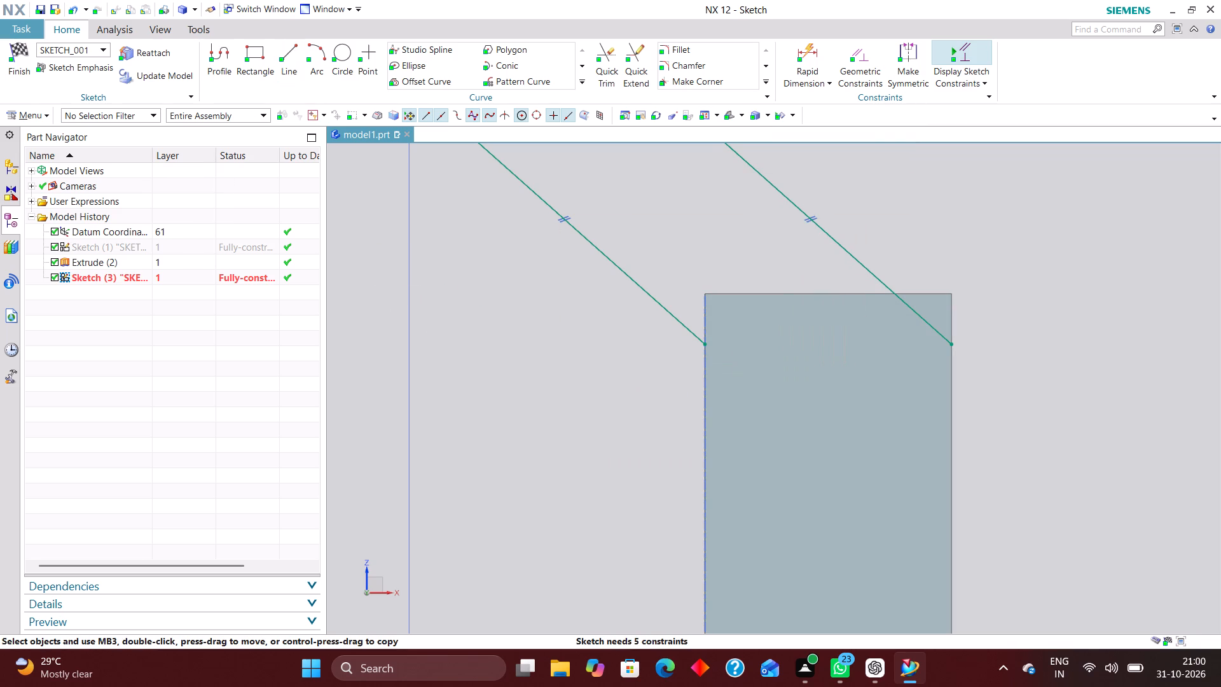
Hide the extruded block.
{"action": "right_click_drag", "start_coordinate": [817, 319], "coordinate": [824, 461]}
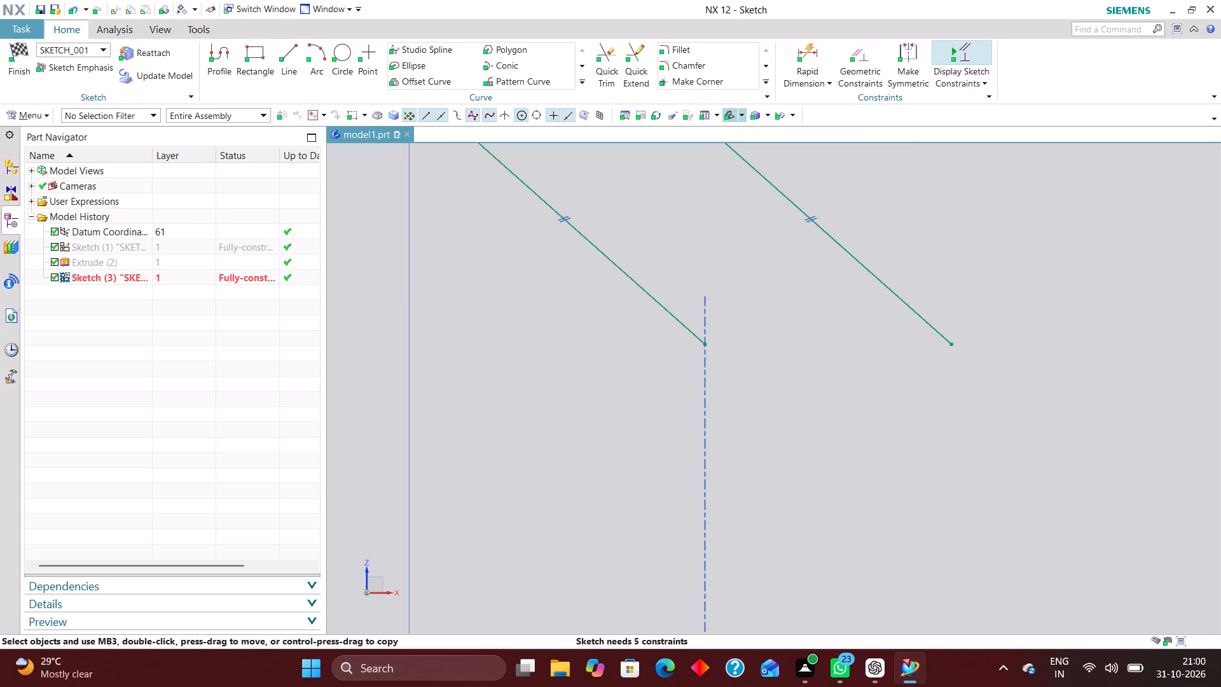
Draw a vertical line about 7.8 mm down from the outer diagonal, a horizontal line about 16.7 mm inward, and a vertical line down from the inner diagonal.
{"action": "left_click", "coordinate": [292, 49]}
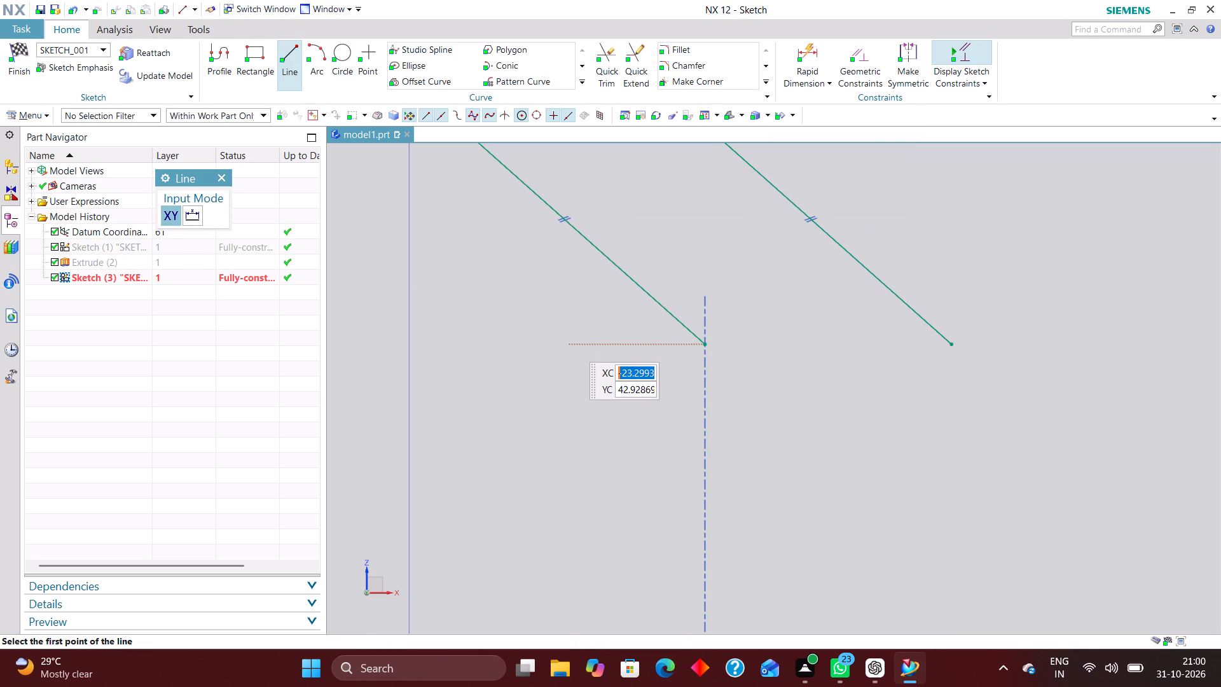
{"action": "left_click", "coordinate": [709, 347]}
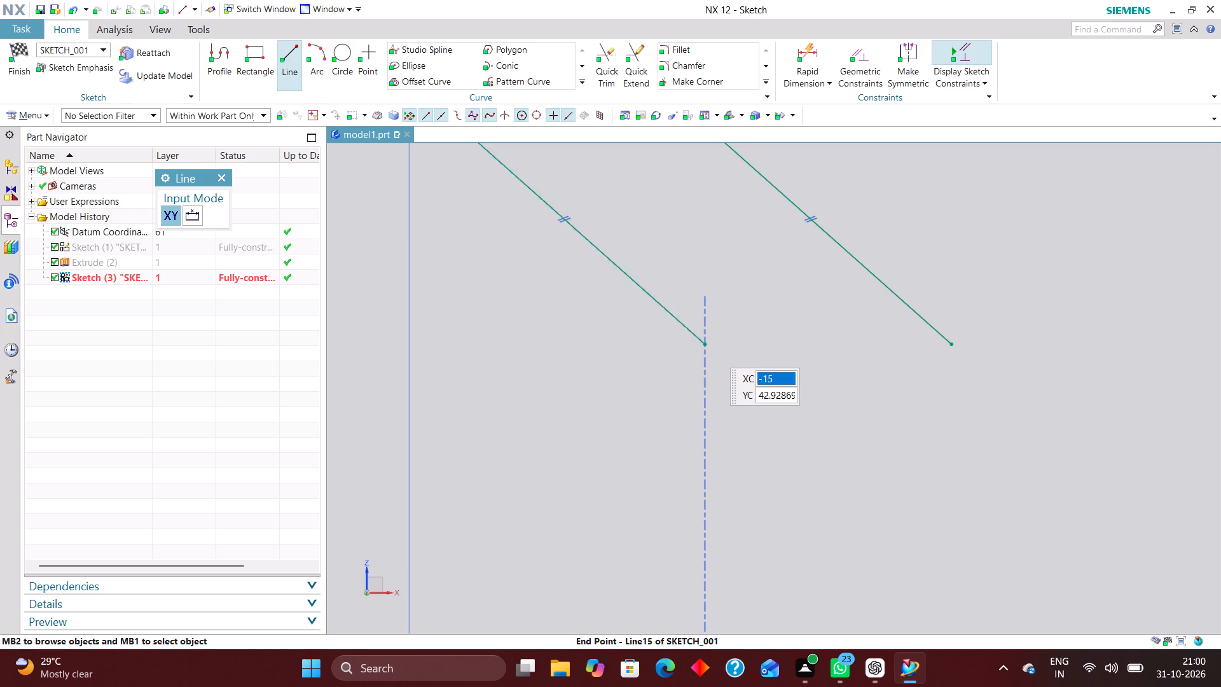
{"action": "left_click", "coordinate": [753, 361]}
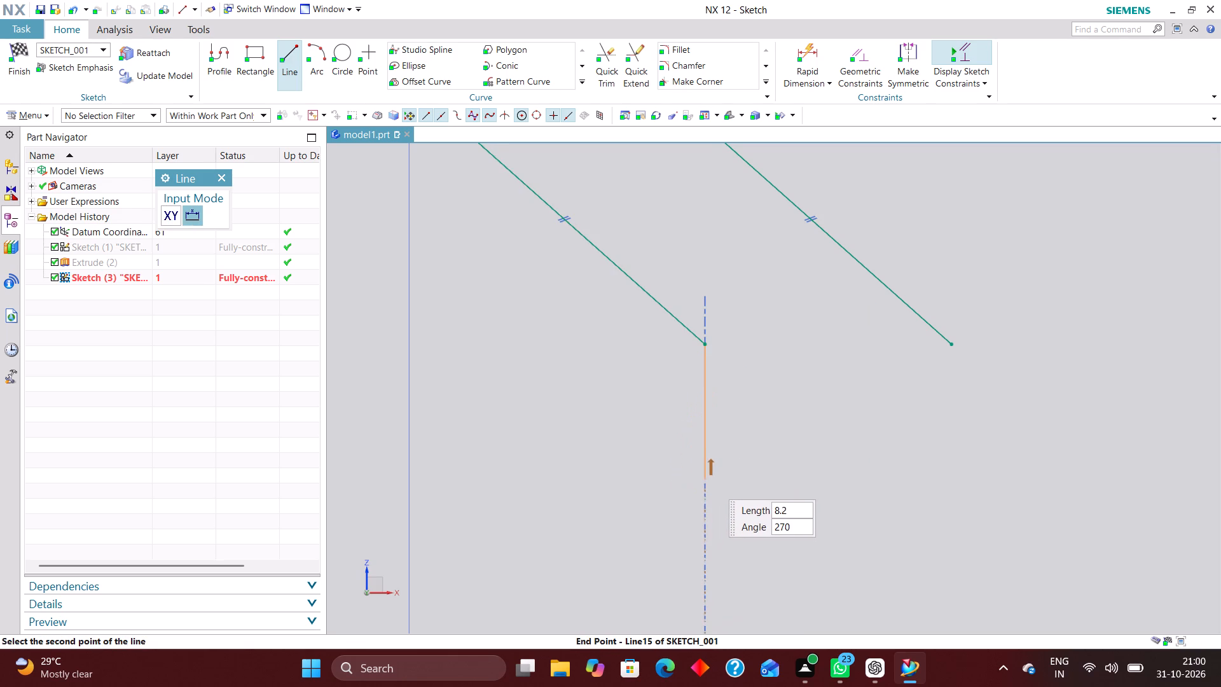
{"action": "left_click", "coordinate": [710, 472]}
{"action": "left_click", "coordinate": [707, 472]}
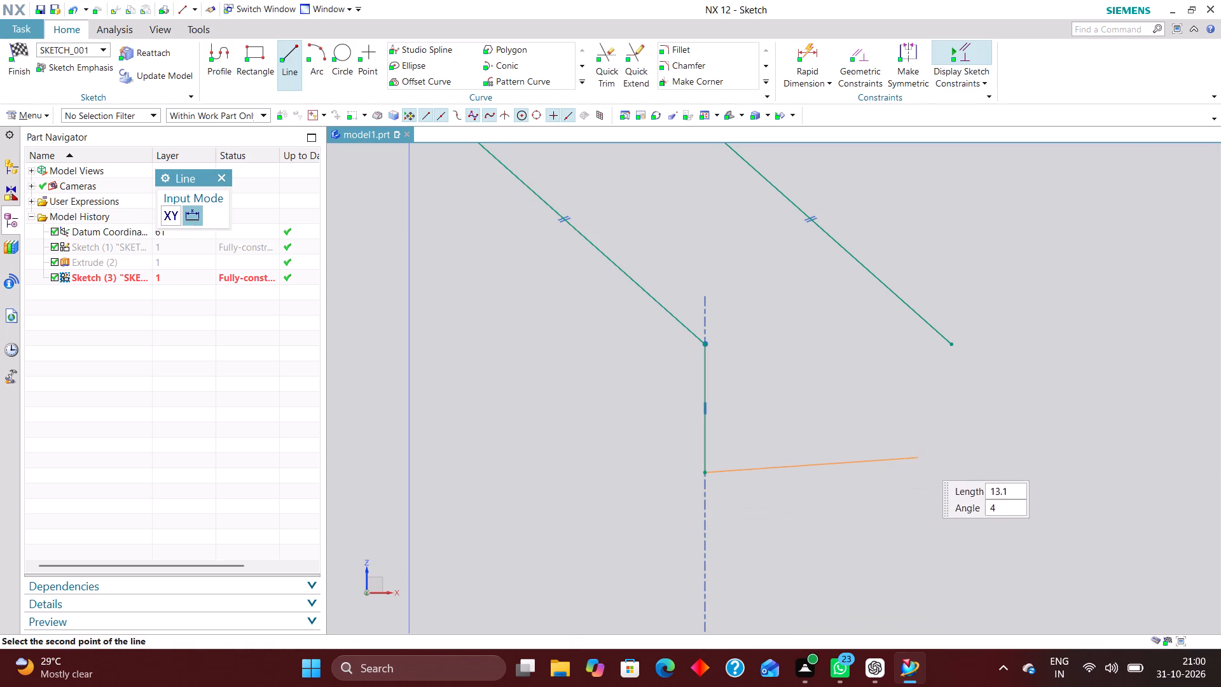
{"action": "left_click", "coordinate": [980, 482]}
{"action": "left_click", "coordinate": [953, 343]}
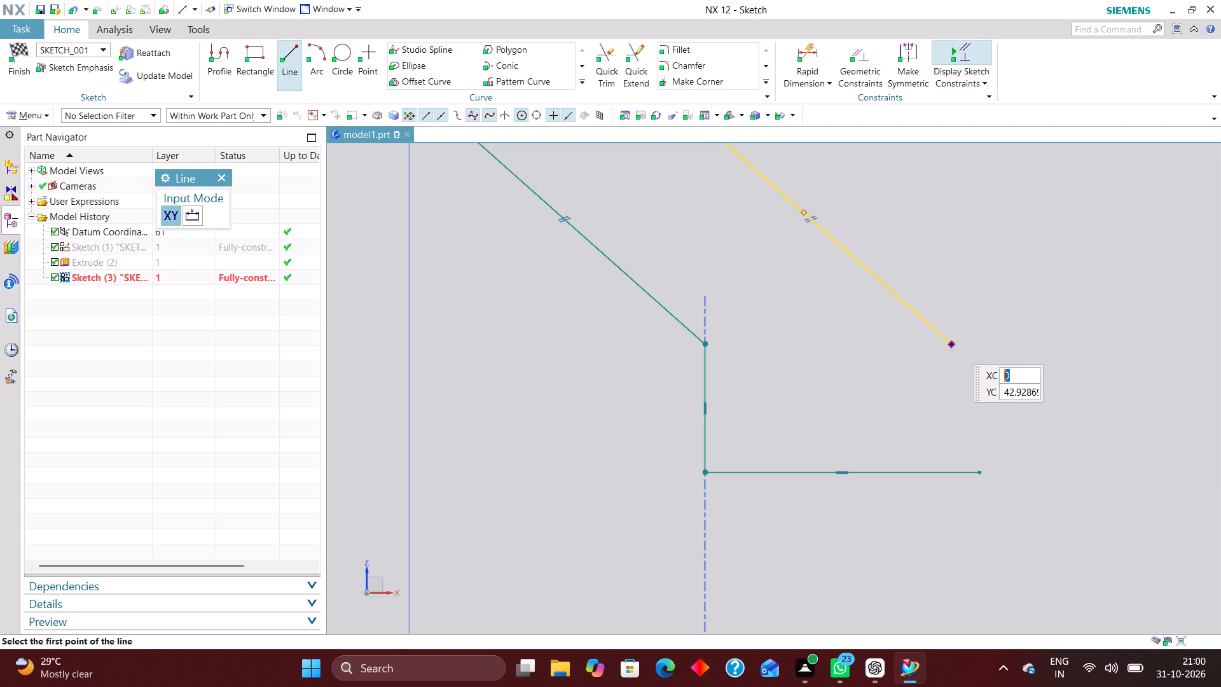
{"action": "left_click", "coordinate": [958, 534]}
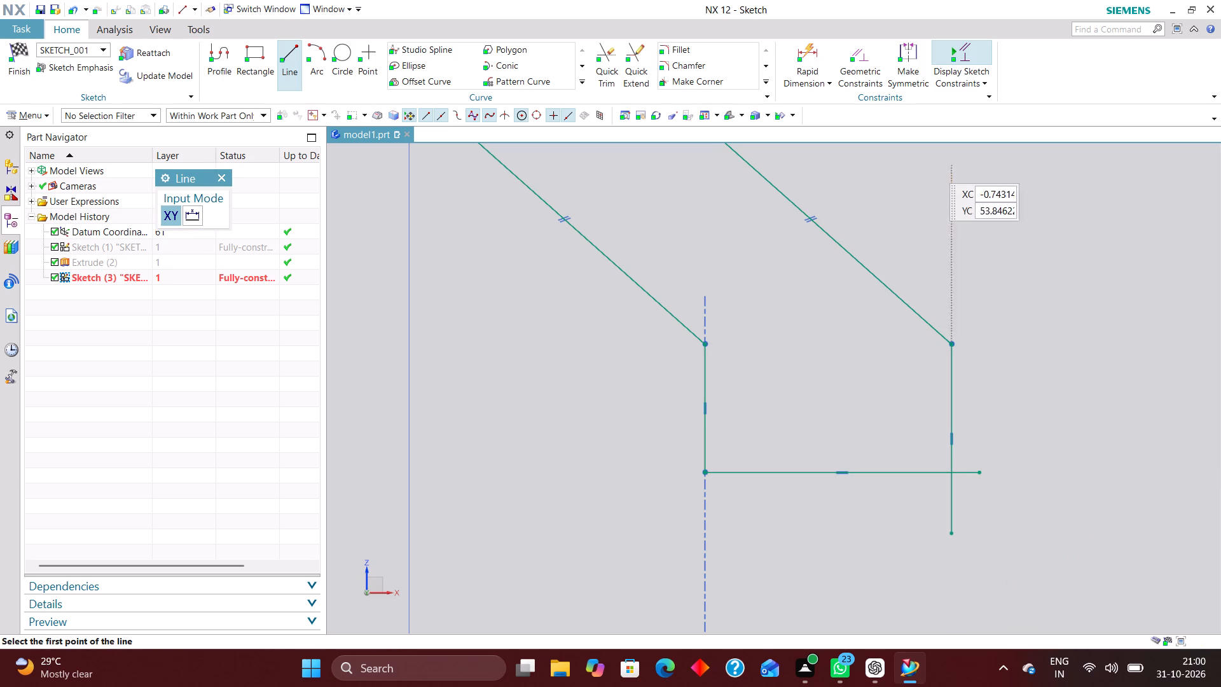
Dimension the new bottom horizontal line and set its length to 15 mm.
{"action": "left_click", "coordinate": [808, 59]}
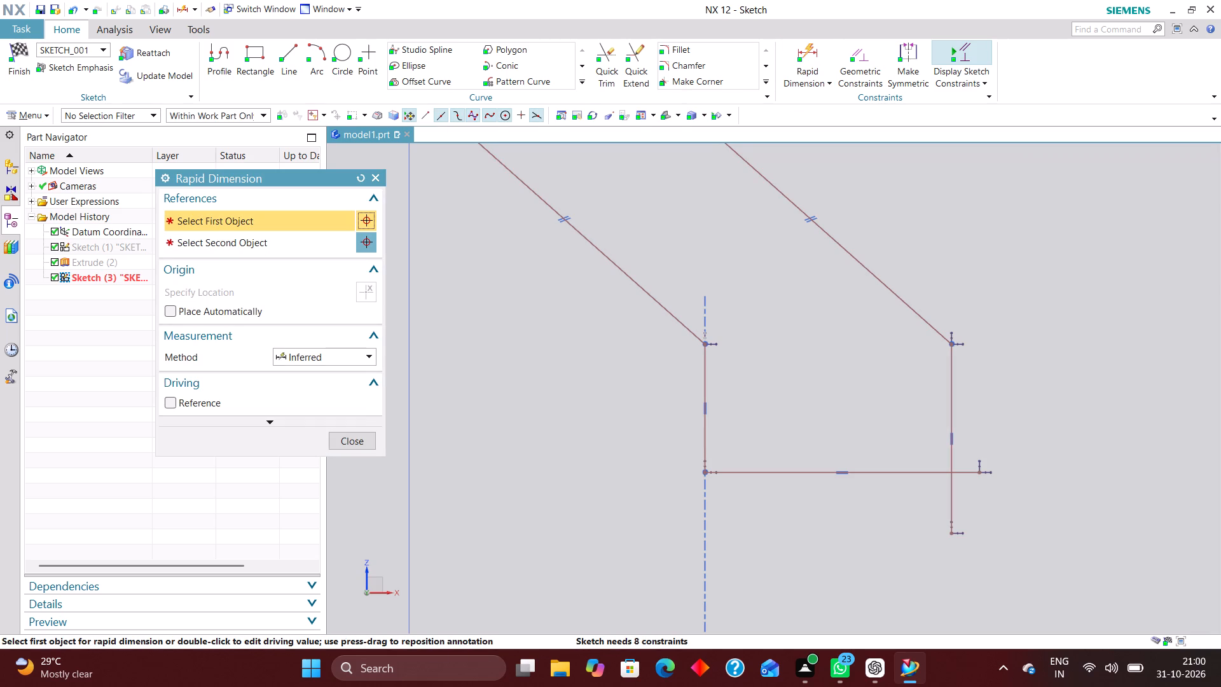
{"action": "left_click", "coordinate": [886, 472]}
{"action": "left_click", "coordinate": [840, 553]}
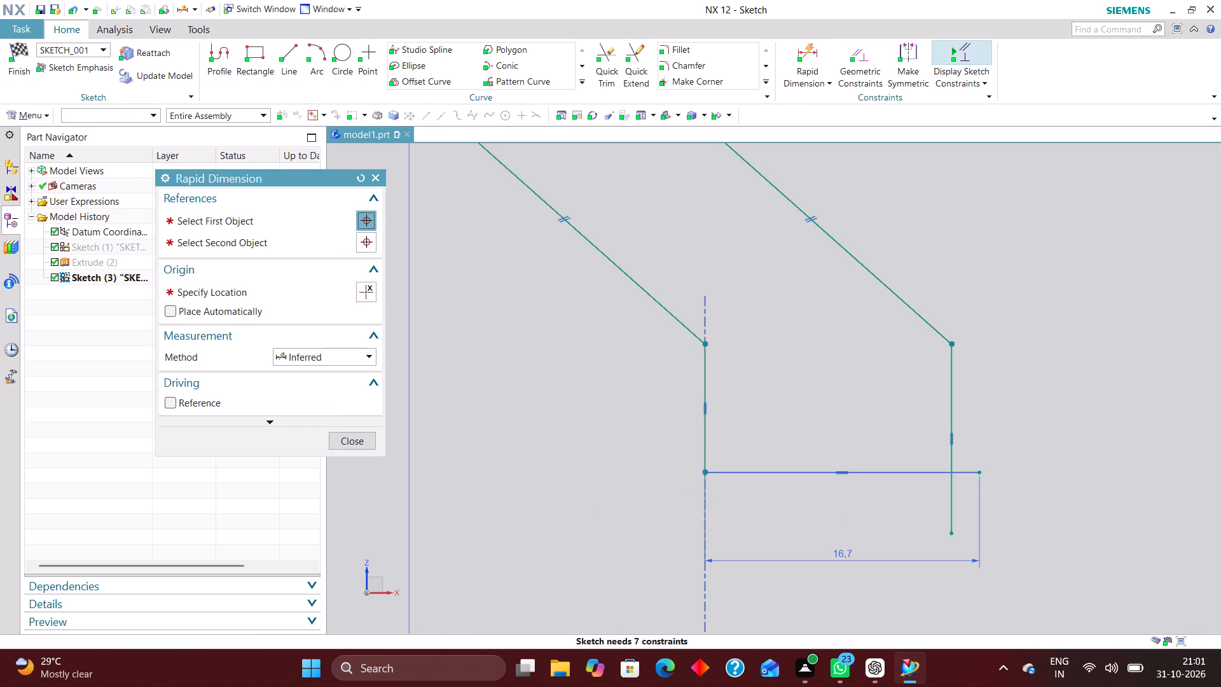
{"action": "type", "text": "15"}
{"action": "key", "text": "Return"}
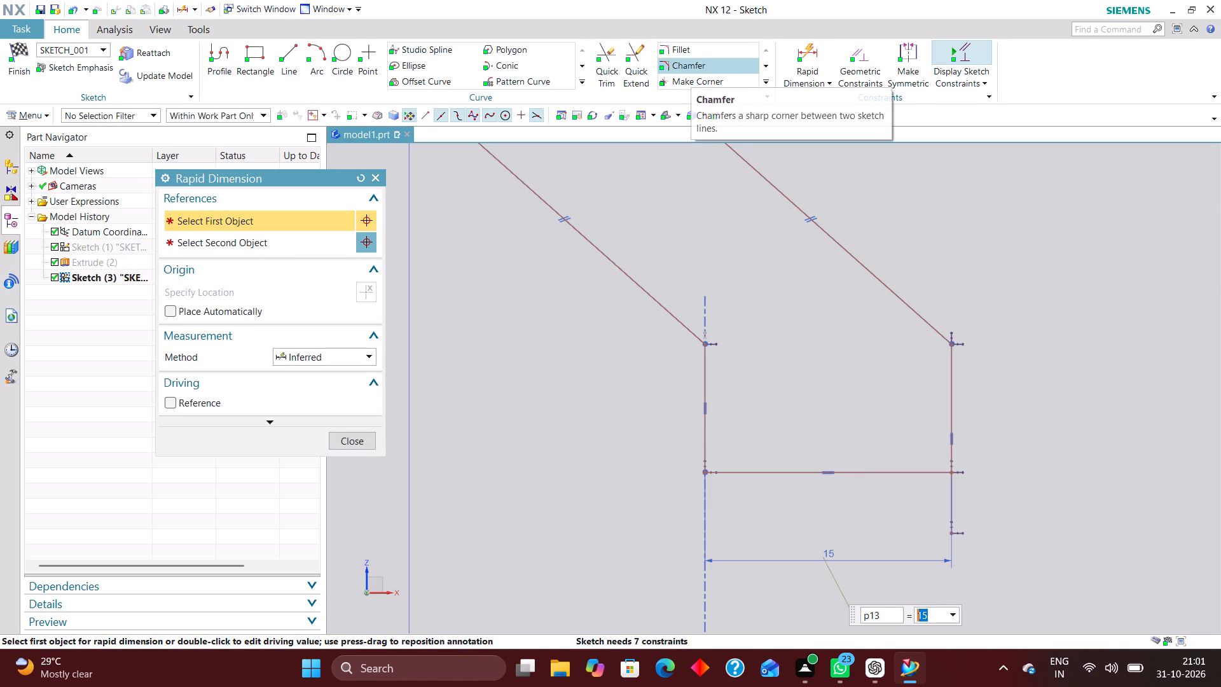
Trim off the part of the inner vertical line that extends below the bottom horizontal line.
{"action": "left_click", "coordinate": [614, 64]}
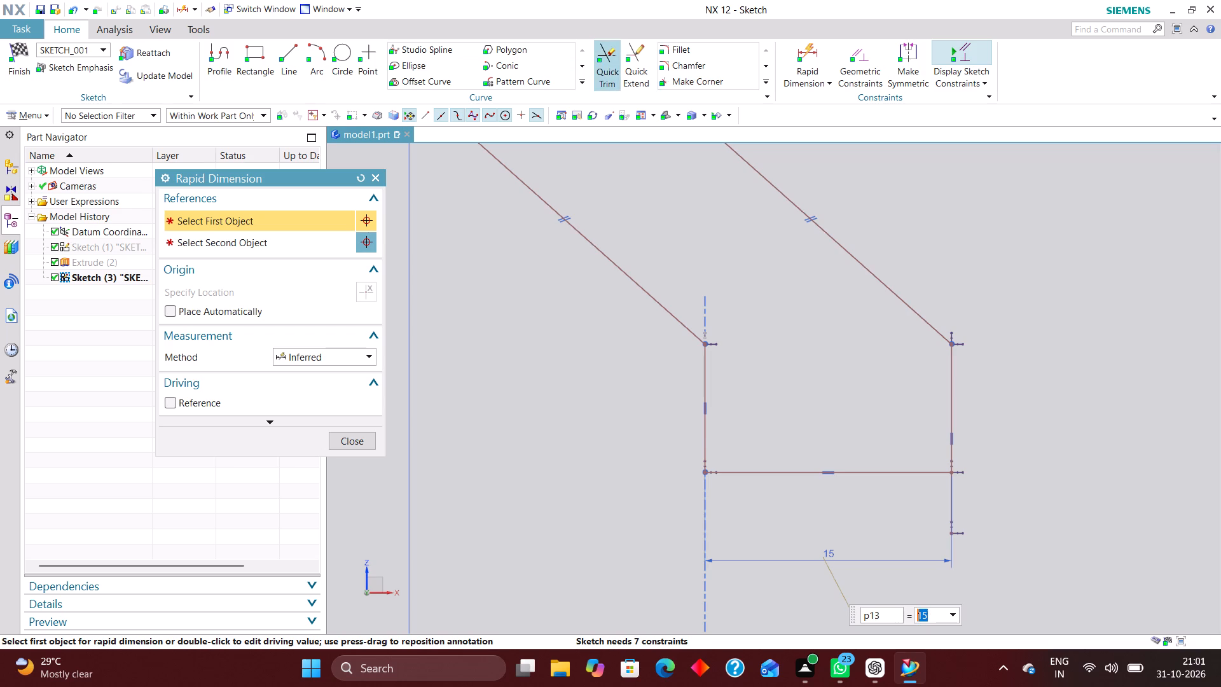
{"action": "left_click", "coordinate": [950, 504]}
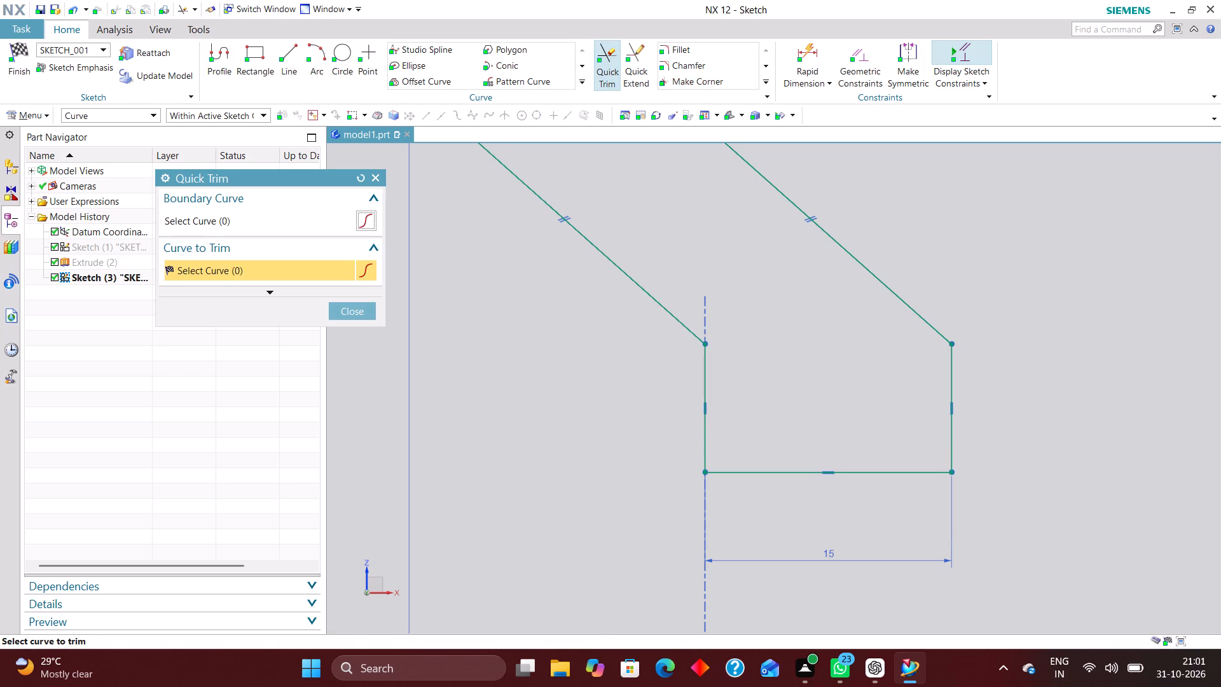
{"action": "left_click", "coordinate": [358, 315]}
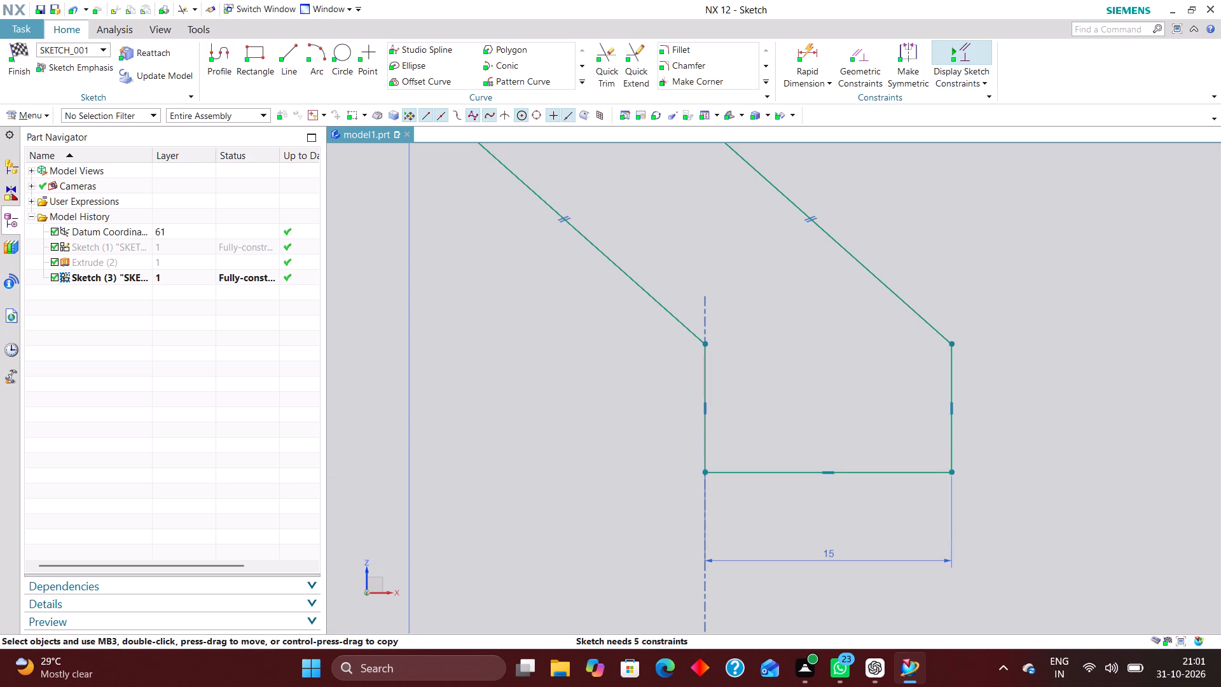
Dimension the profile's lower outer vertical line and set its length to 7 mm.
{"action": "scroll", "coordinate": [691, 429], "scroll_direction": "down", "scroll_amount": 3}
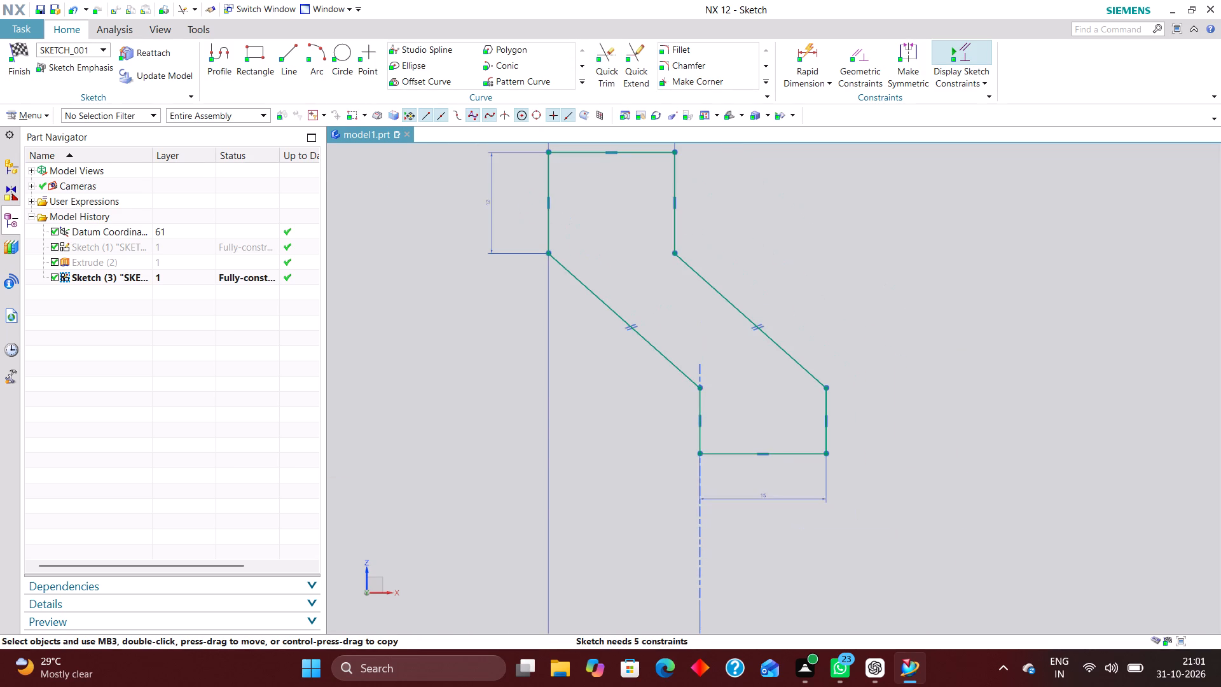
{"action": "scroll", "coordinate": [707, 370], "scroll_direction": "up", "scroll_amount": 3}
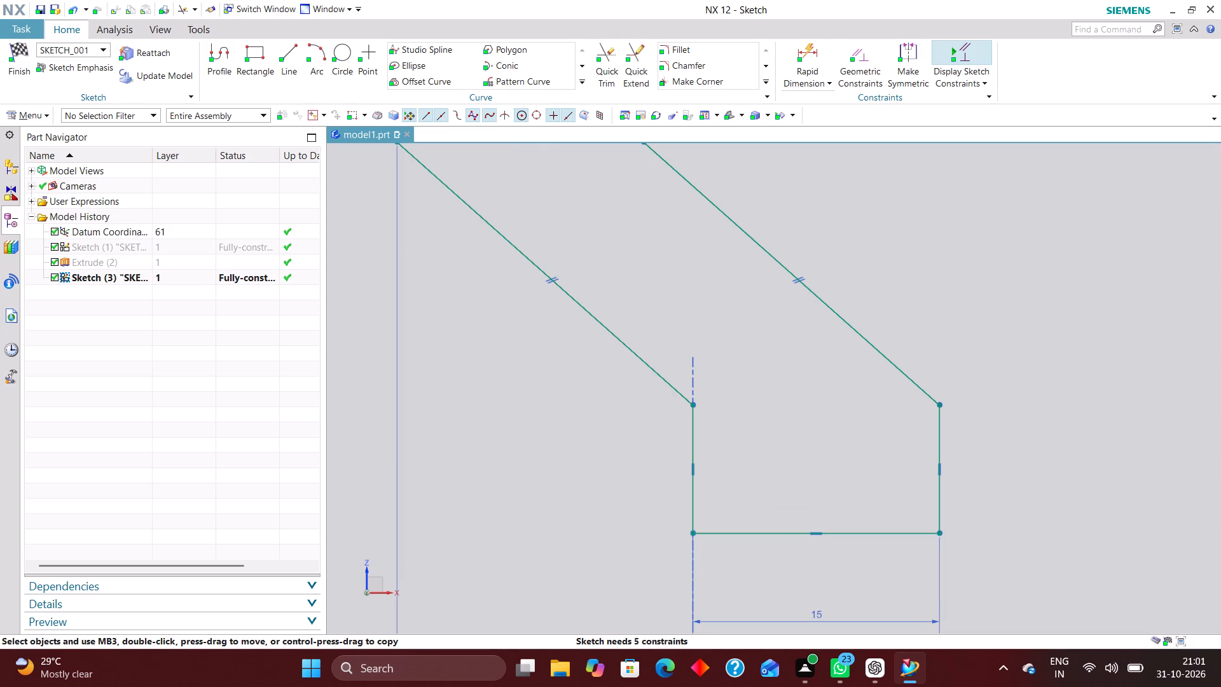
{"action": "left_click", "coordinate": [817, 56]}
{"action": "left_click", "coordinate": [696, 502]}
{"action": "left_click", "coordinate": [611, 471]}
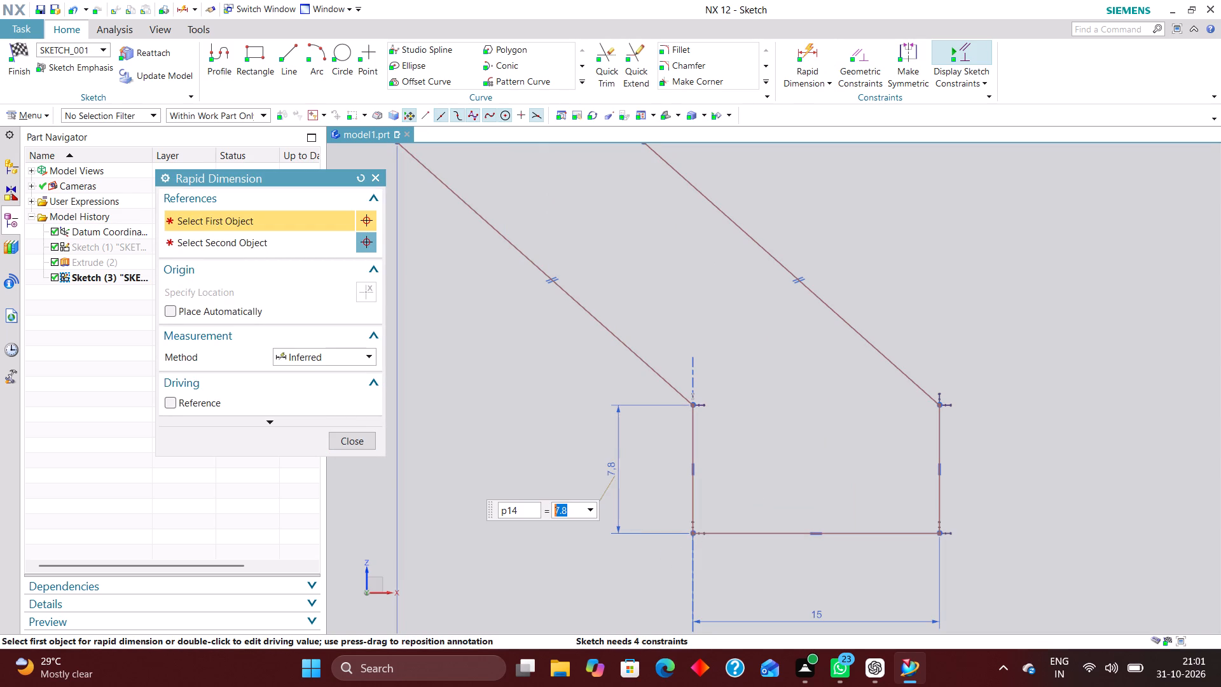
{"action": "key", "text": "7"}
{"action": "key", "text": "Return"}
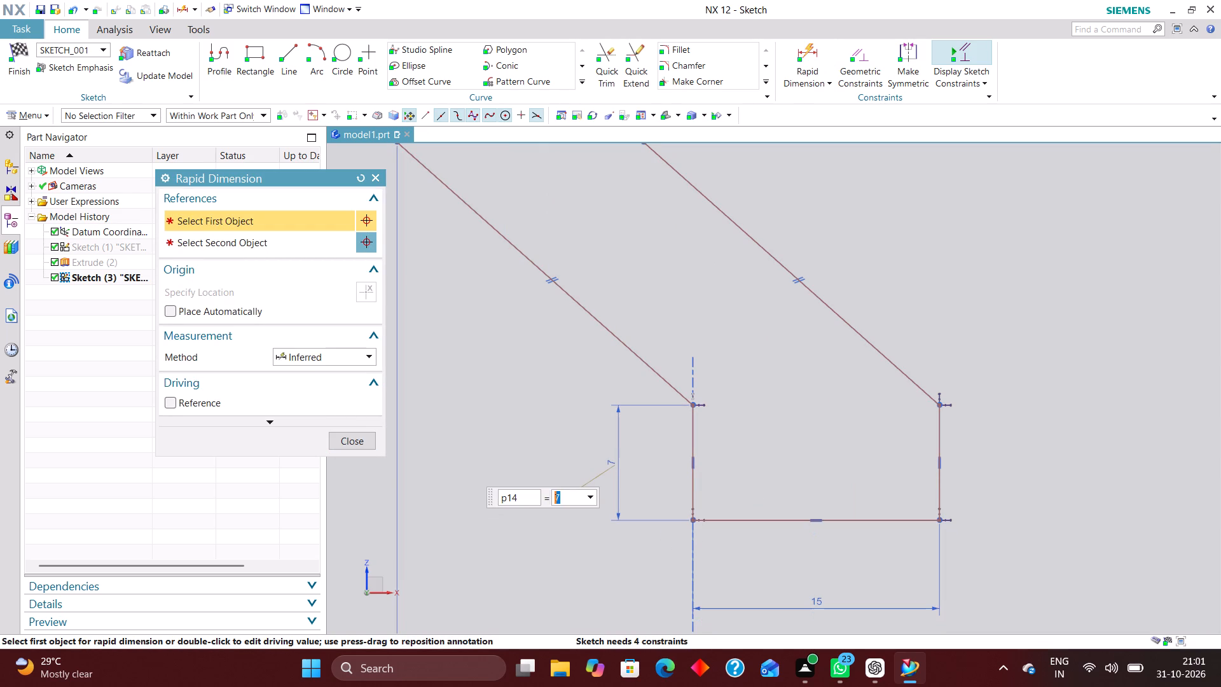
Dimension the length of the profile's lower inner vertical line.
{"action": "left_click", "coordinate": [945, 492]}
{"action": "left_click", "coordinate": [1005, 458]}
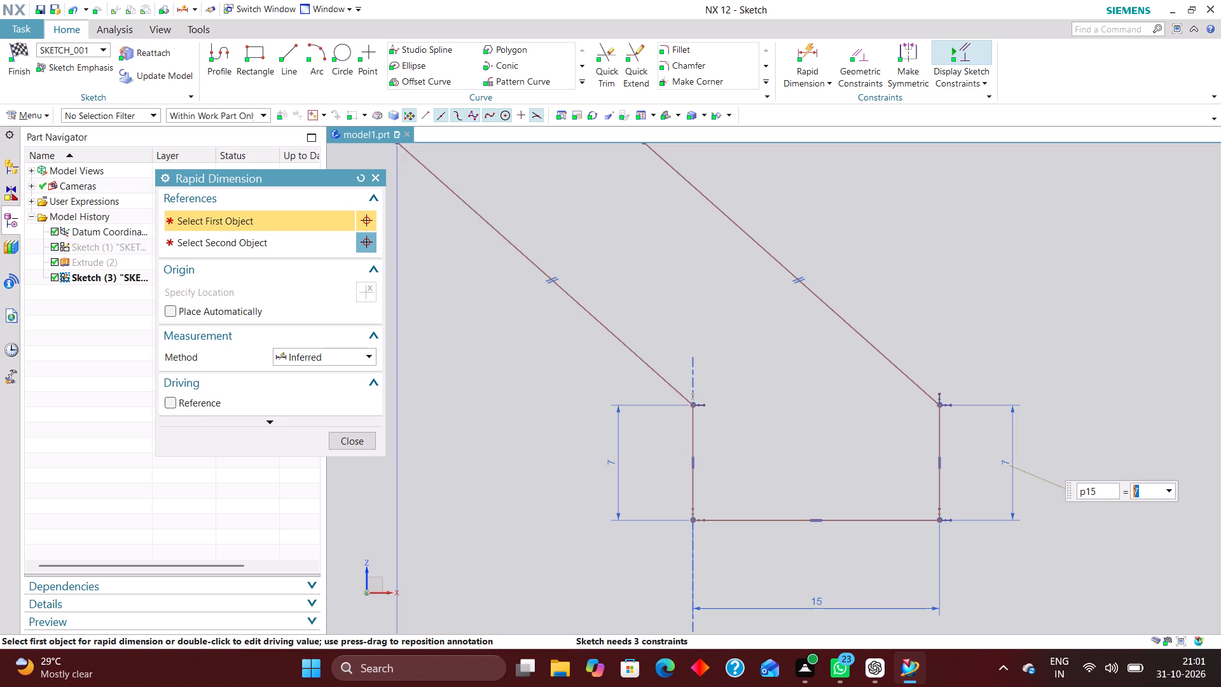
{"action": "left_click", "coordinate": [359, 438]}
Dimension the vertical distance from the X axis to the profile's bottom line and set it to 18 mm.
{"action": "scroll", "coordinate": [638, 392], "scroll_direction": "down", "scroll_amount": 2}
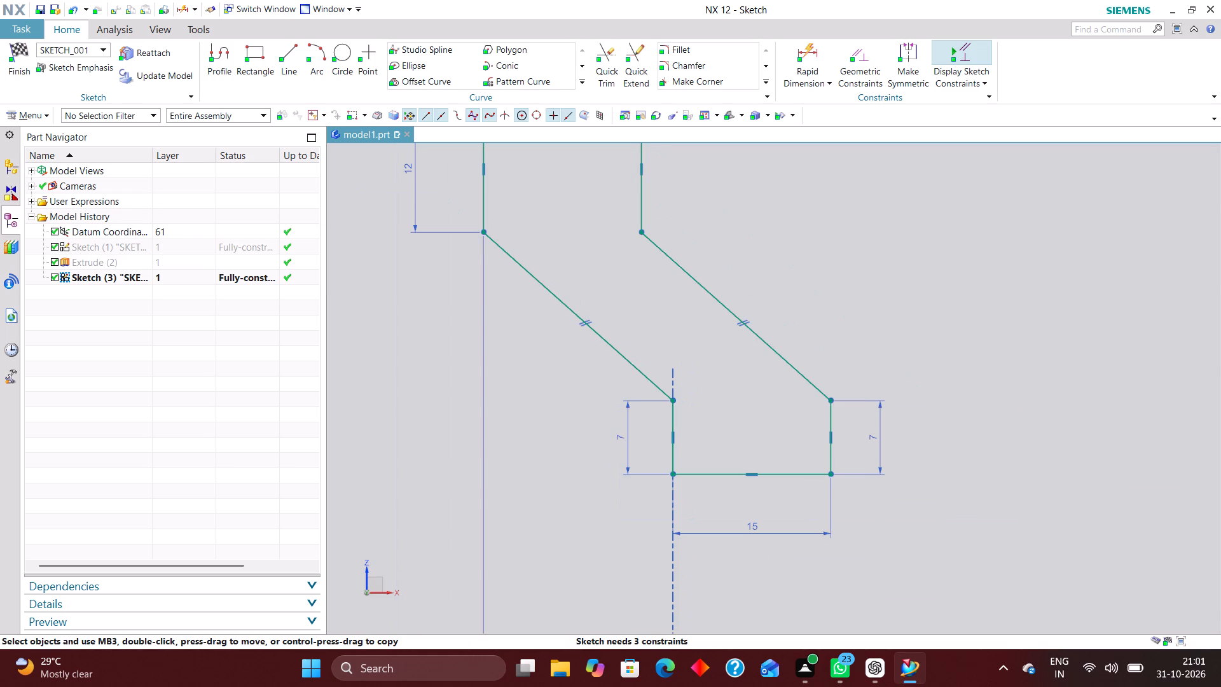
{"action": "scroll", "coordinate": [717, 399], "scroll_direction": "down", "scroll_amount": 3}
{"action": "scroll", "coordinate": [682, 298], "scroll_direction": "up", "scroll_amount": 2}
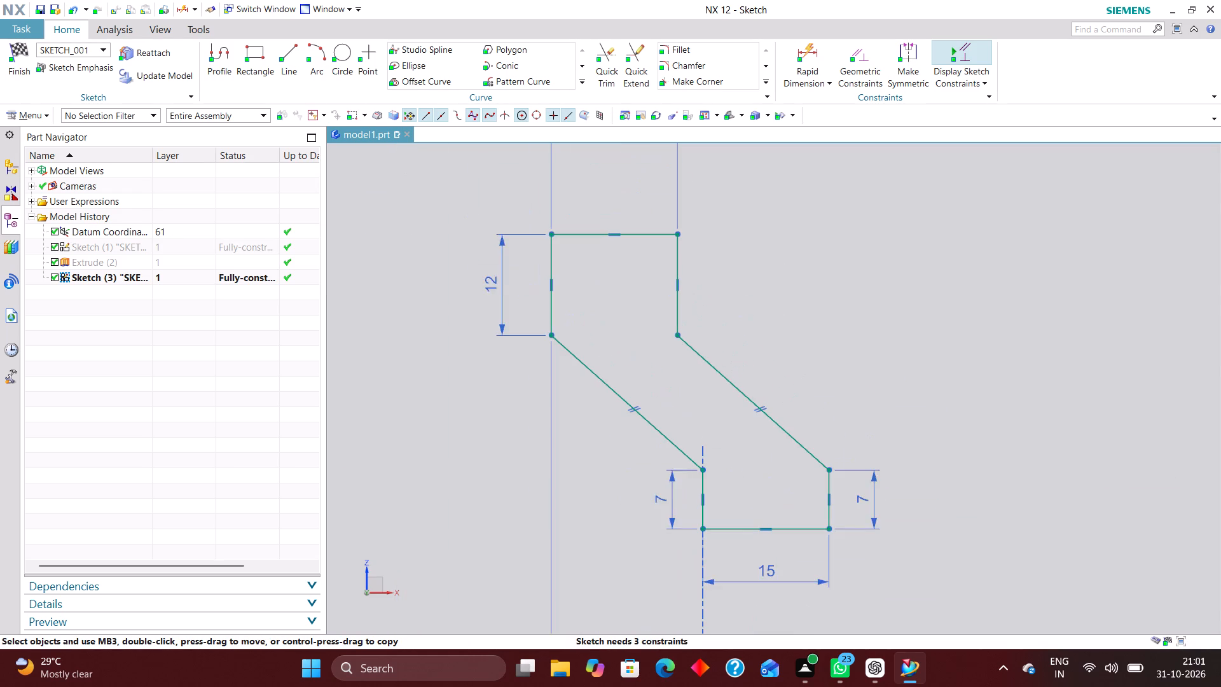
{"action": "scroll", "coordinate": [696, 369], "scroll_direction": "down", "scroll_amount": 2}
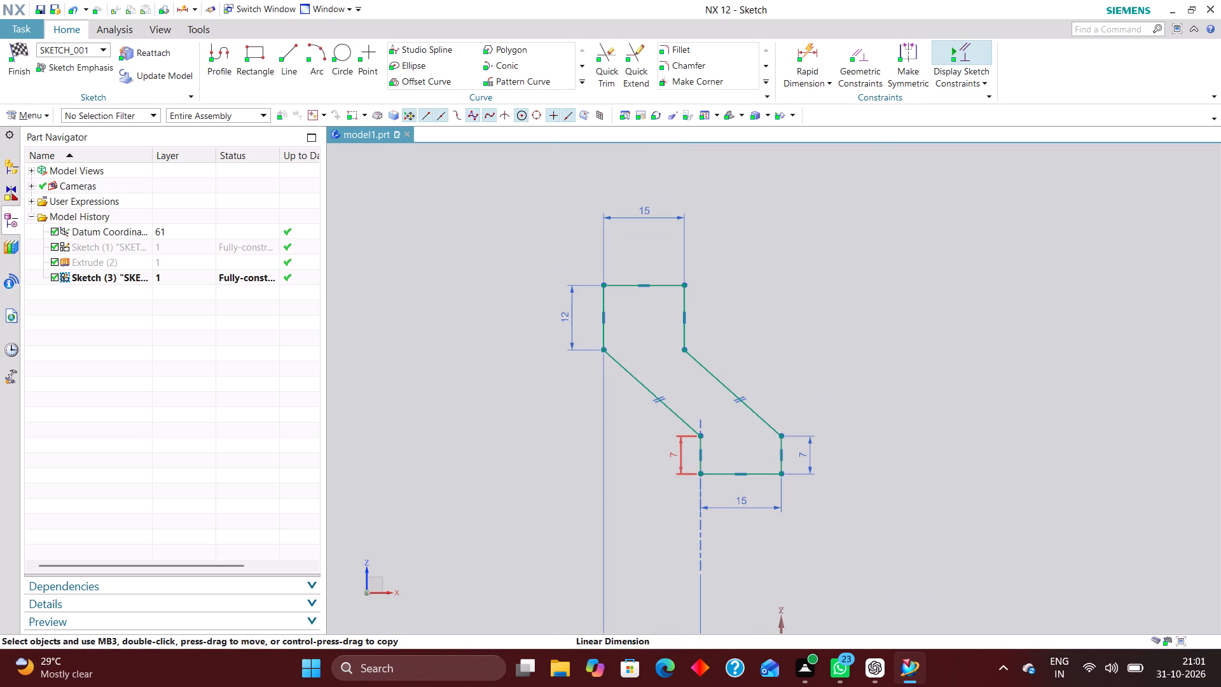
{"action": "scroll", "coordinate": [735, 372], "scroll_direction": "down", "scroll_amount": 2}
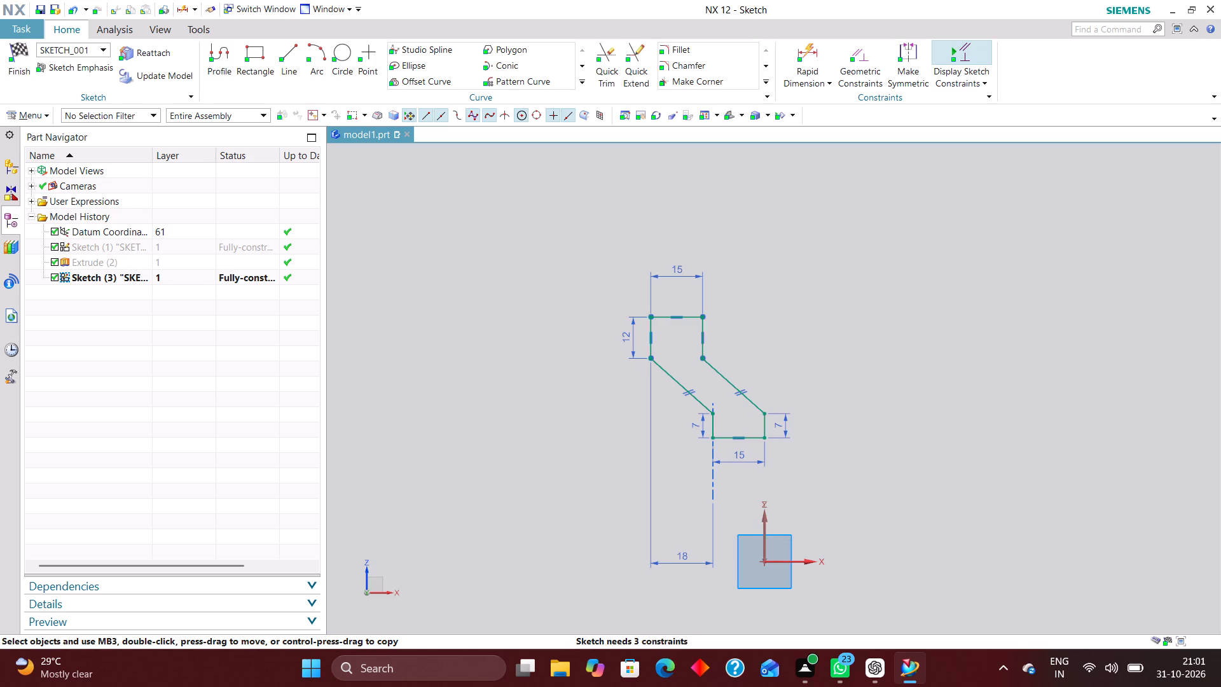
{"action": "scroll", "coordinate": [771, 459], "scroll_direction": "down", "scroll_amount": 1}
{"action": "scroll", "coordinate": [782, 501], "scroll_direction": "up", "scroll_amount": 4}
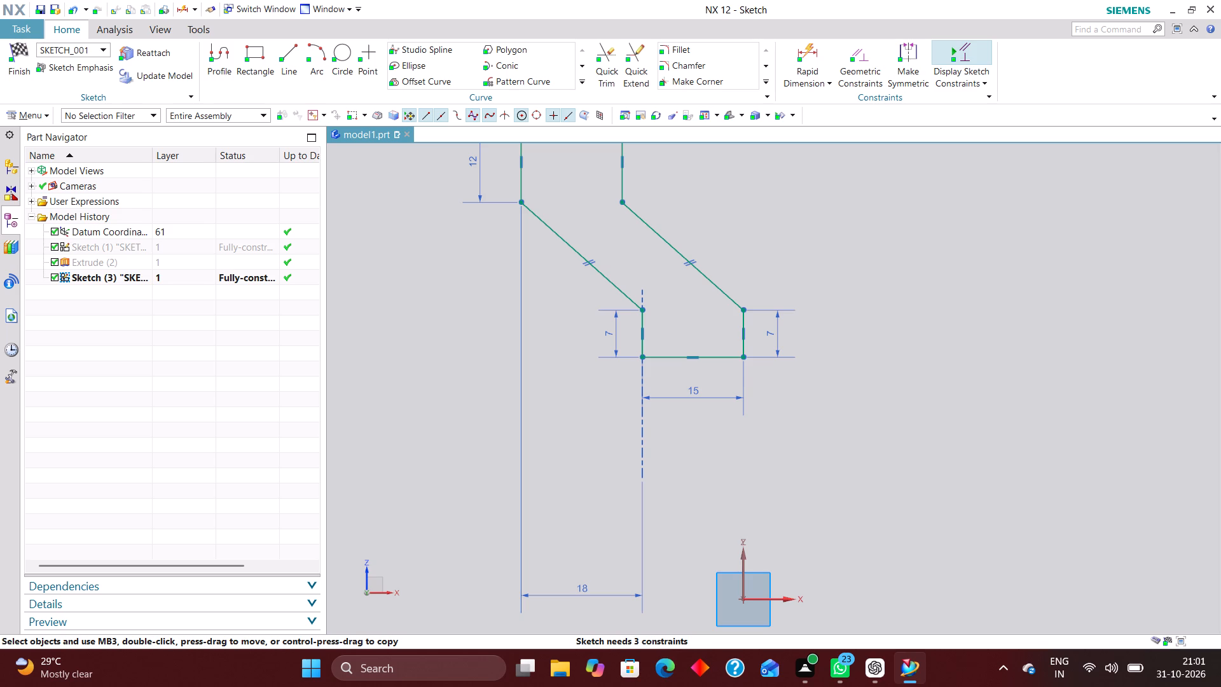
{"action": "scroll", "coordinate": [858, 455], "scroll_direction": "down", "scroll_amount": 1}
{"action": "left_click", "coordinate": [810, 57]}
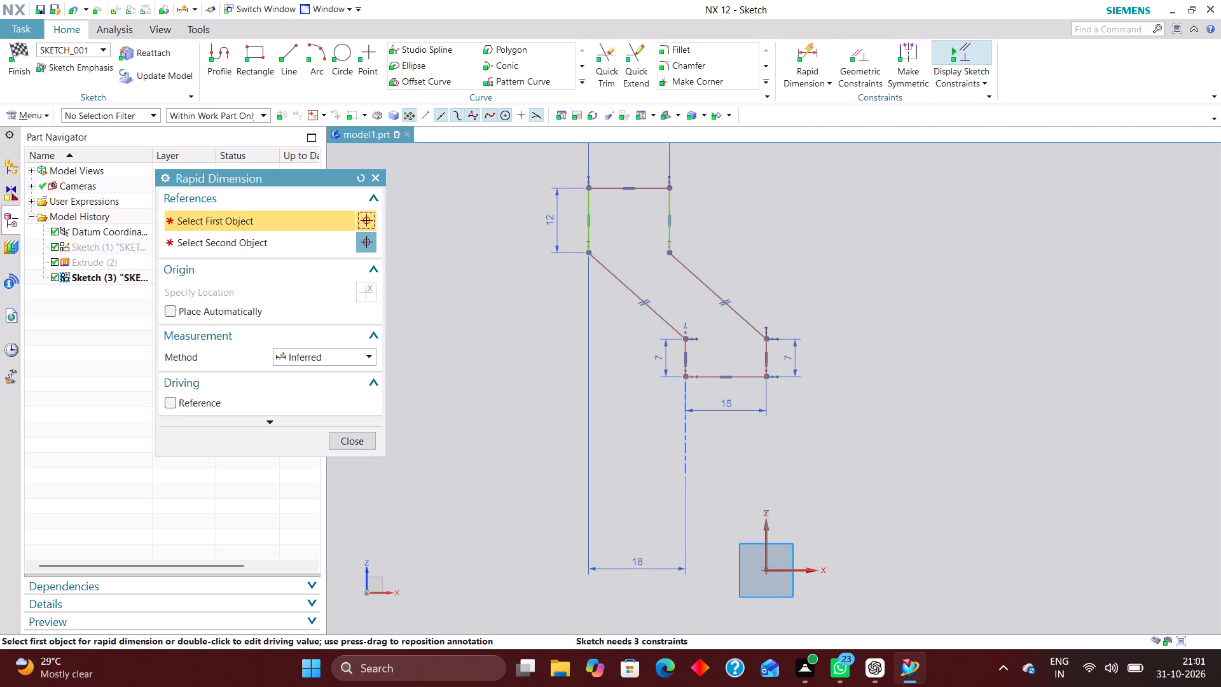
{"action": "left_click", "coordinate": [796, 571]}
{"action": "left_click", "coordinate": [754, 372]}
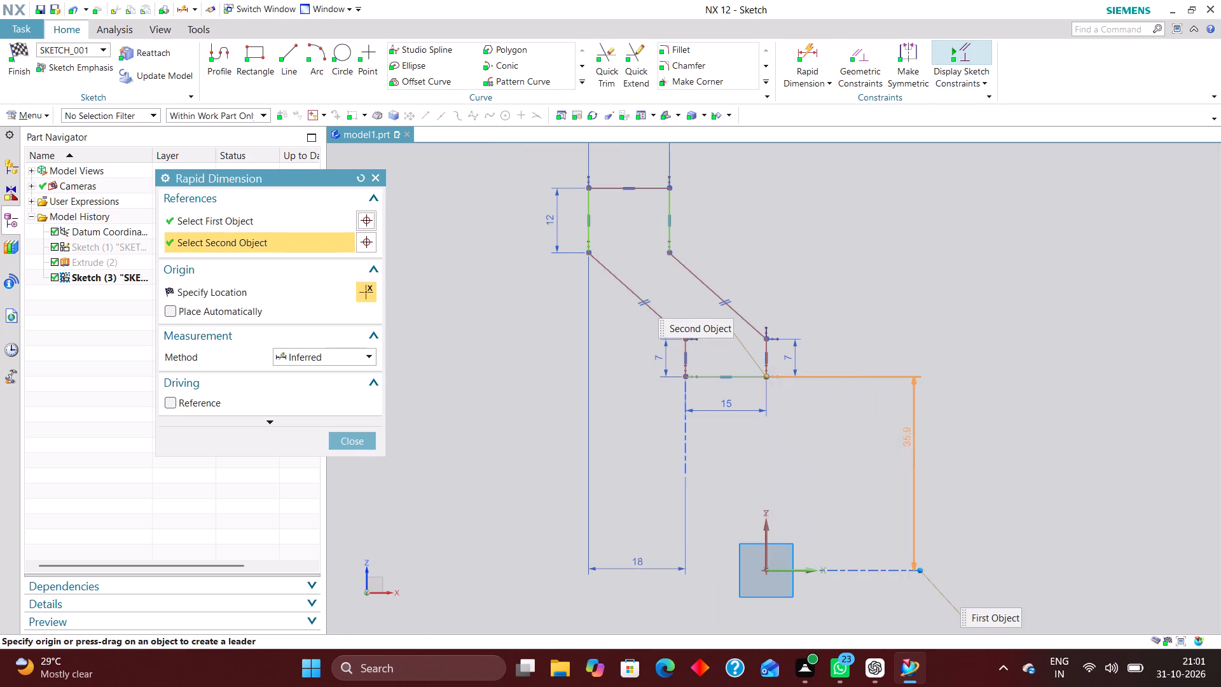
{"action": "left_click", "coordinate": [914, 461]}
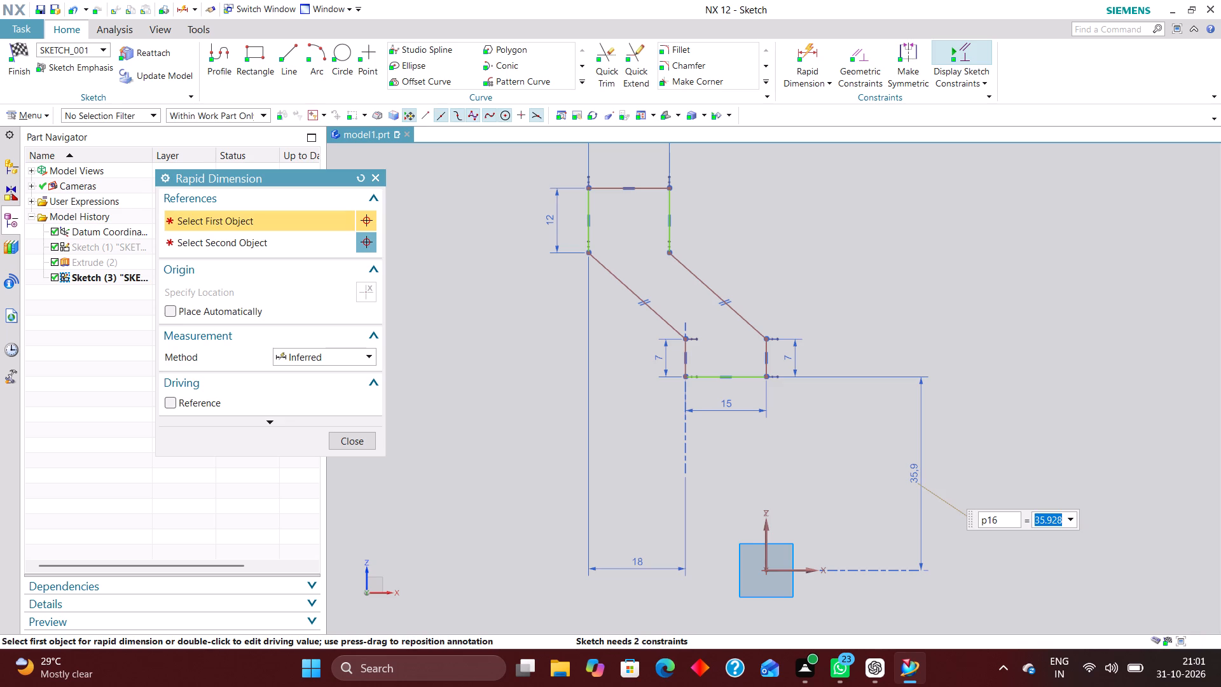
{"action": "type", "text": "18"}
{"action": "key", "text": "Return"}
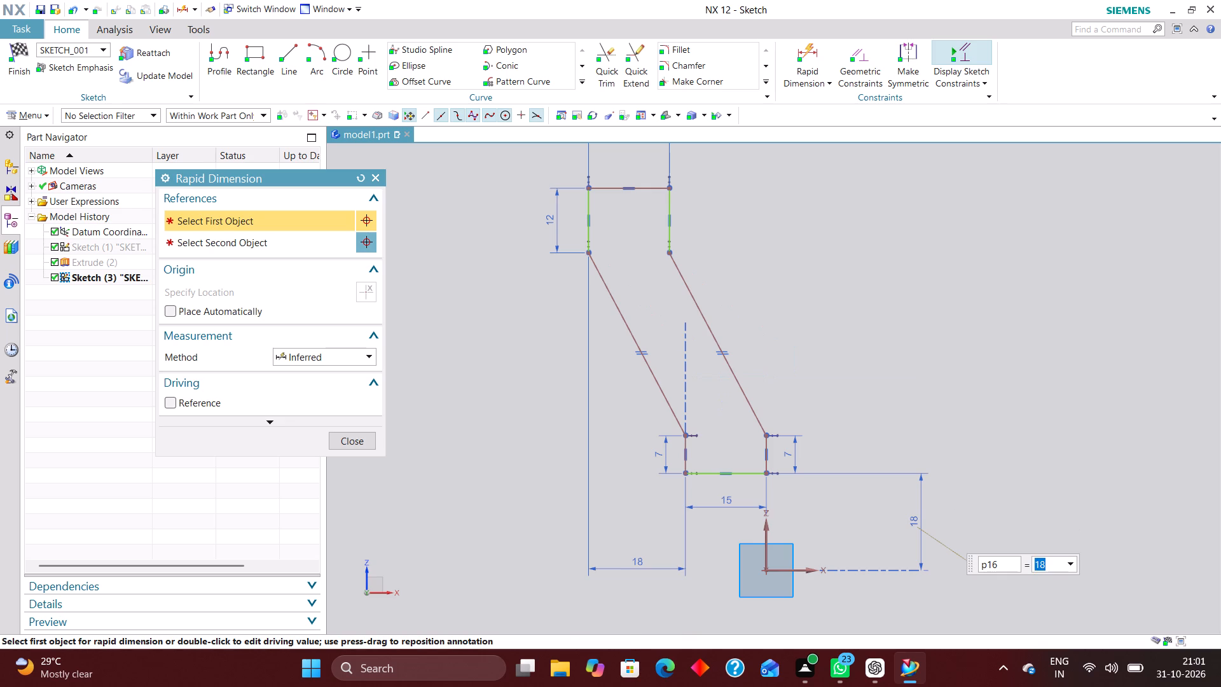
Dimension the vertical distance between the profile's bottom and top horizontal lines and set it to 16+12 mm.
{"action": "left_click", "coordinate": [749, 475]}
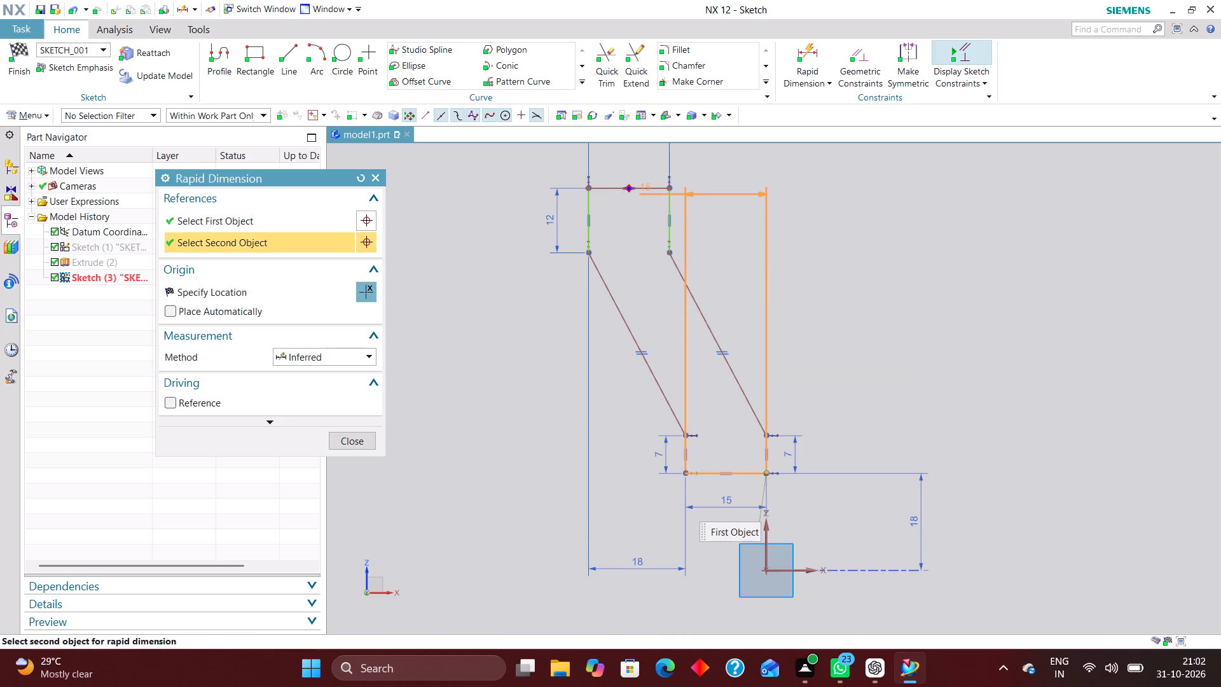
{"action": "left_click", "coordinate": [645, 185]}
{"action": "left_click", "coordinate": [469, 317]}
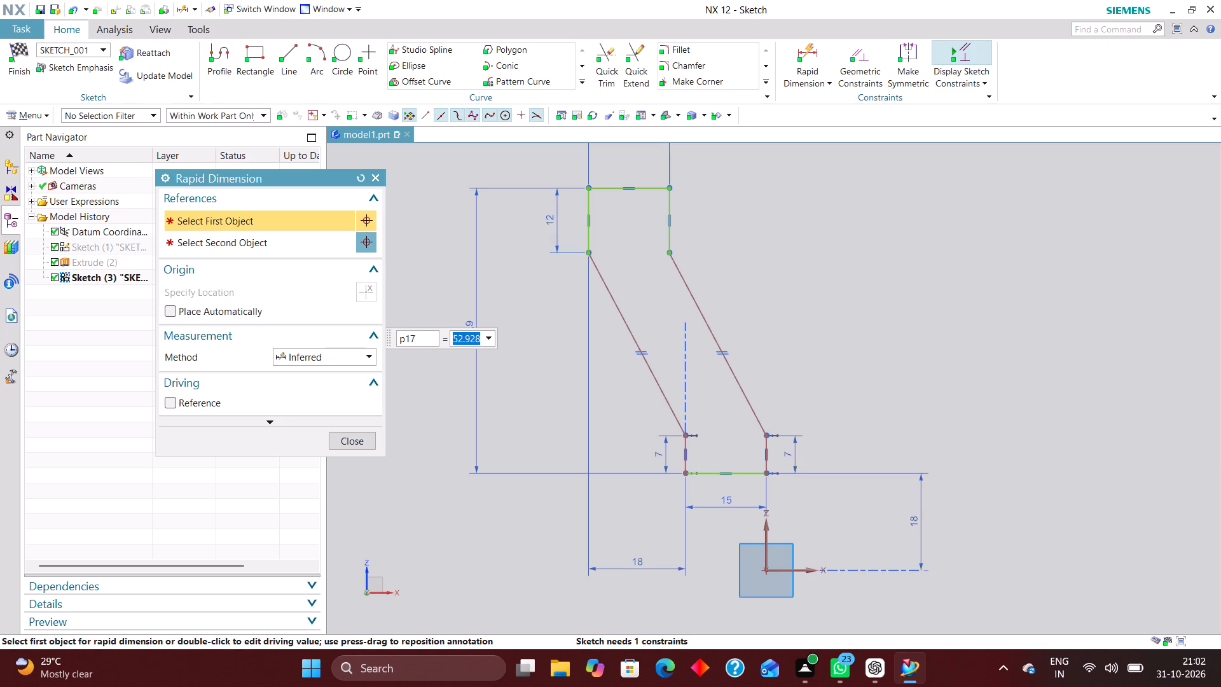
{"action": "type", "text": "16"}
{"action": "key", "text": "plus"}
{"action": "type", "text": "12"}
{"action": "key", "text": "Return"}
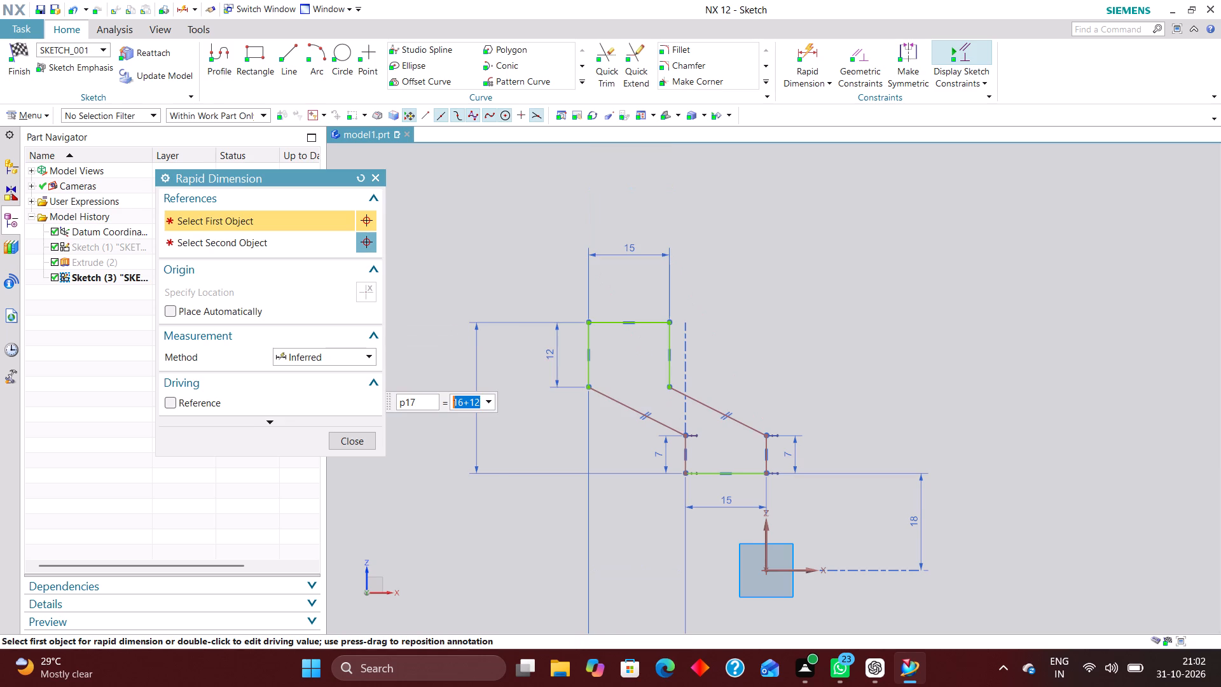
Dimension the perpendicular distance between the profile's two slanted lines.
{"action": "scroll", "coordinate": [698, 319], "scroll_direction": "down", "scroll_amount": 2}
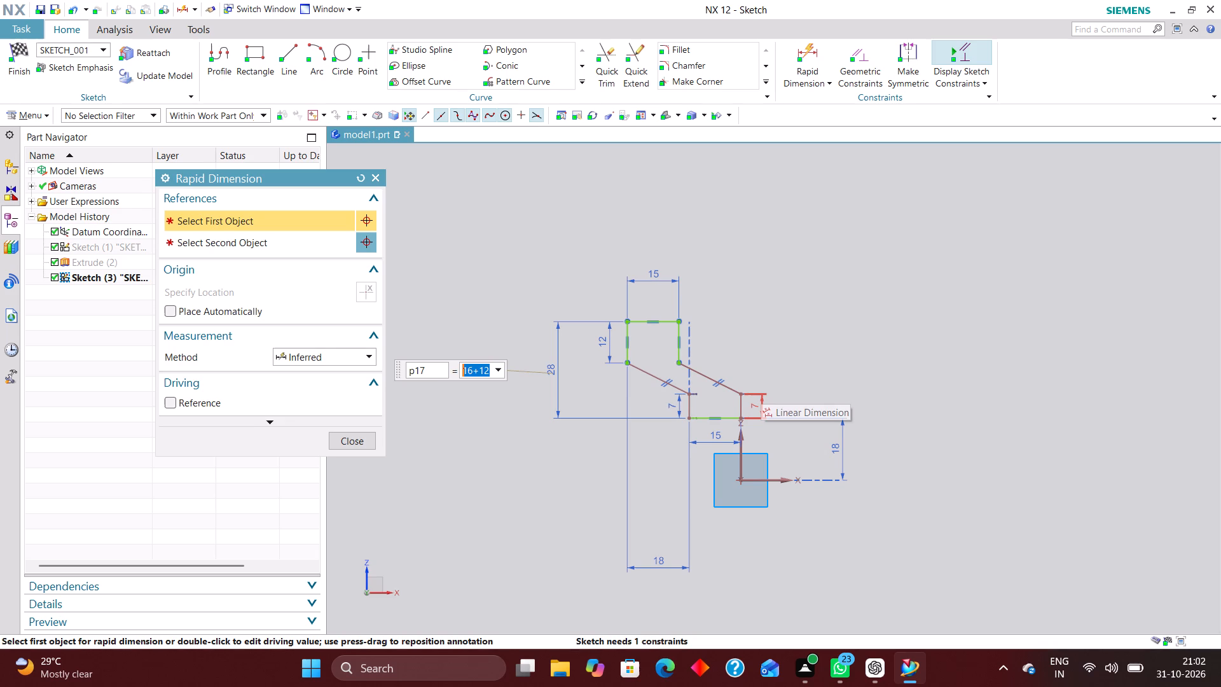
{"action": "scroll", "coordinate": [689, 391], "scroll_direction": "up", "scroll_amount": 4}
{"action": "scroll", "coordinate": [674, 351], "scroll_direction": "down", "scroll_amount": 2}
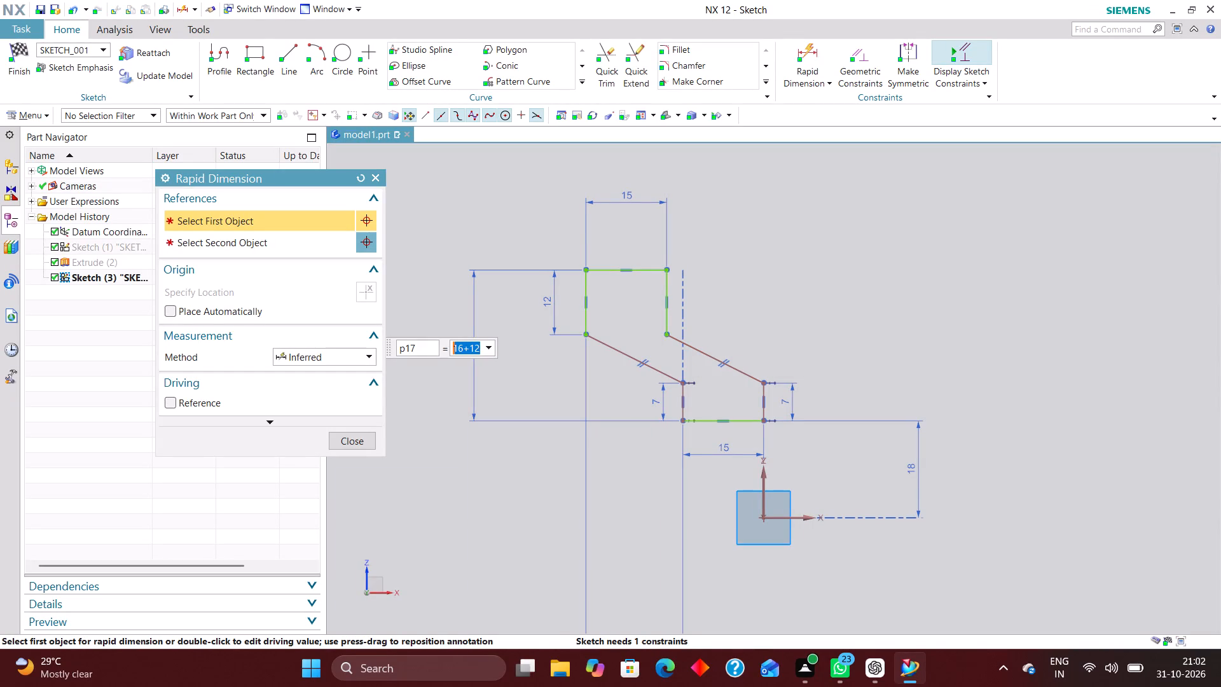
{"action": "left_click", "coordinate": [710, 355]}
{"action": "left_click", "coordinate": [663, 371]}
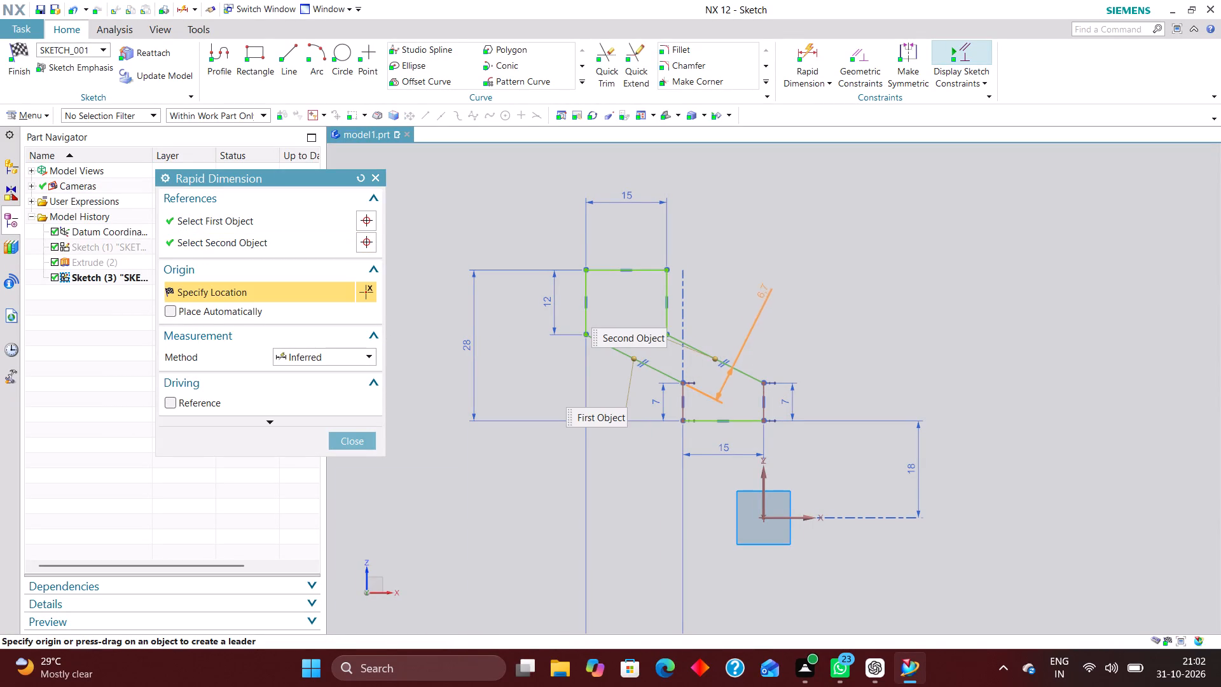
{"action": "left_click", "coordinate": [745, 261]}
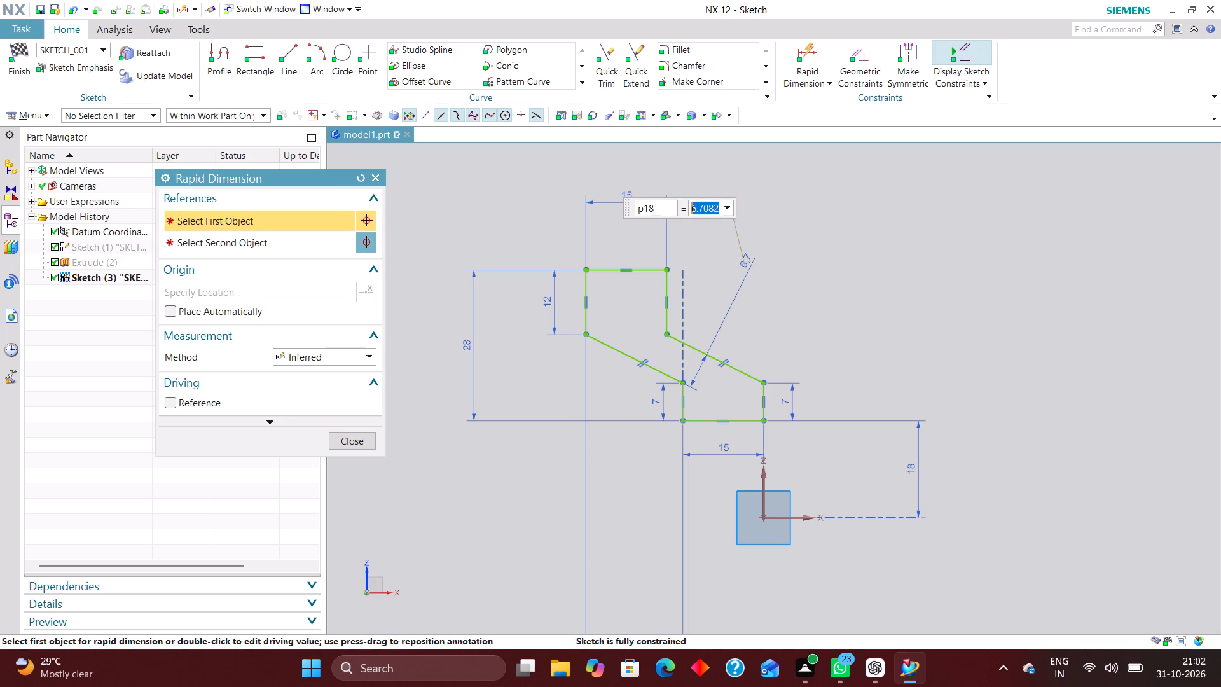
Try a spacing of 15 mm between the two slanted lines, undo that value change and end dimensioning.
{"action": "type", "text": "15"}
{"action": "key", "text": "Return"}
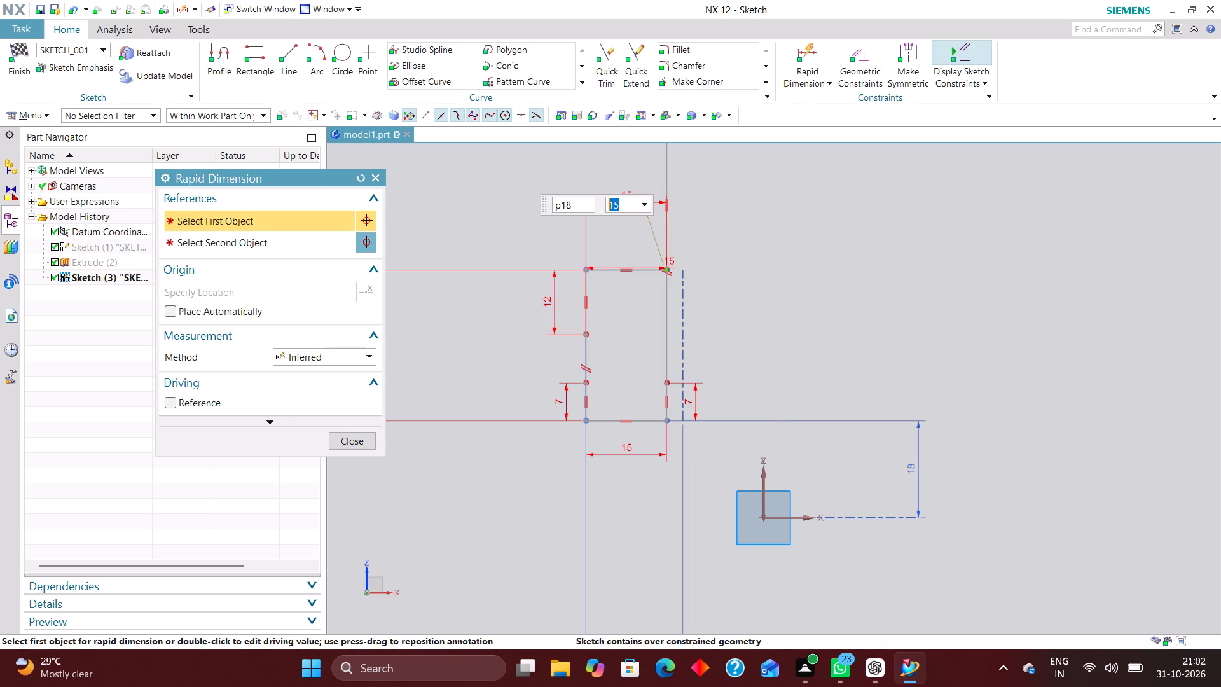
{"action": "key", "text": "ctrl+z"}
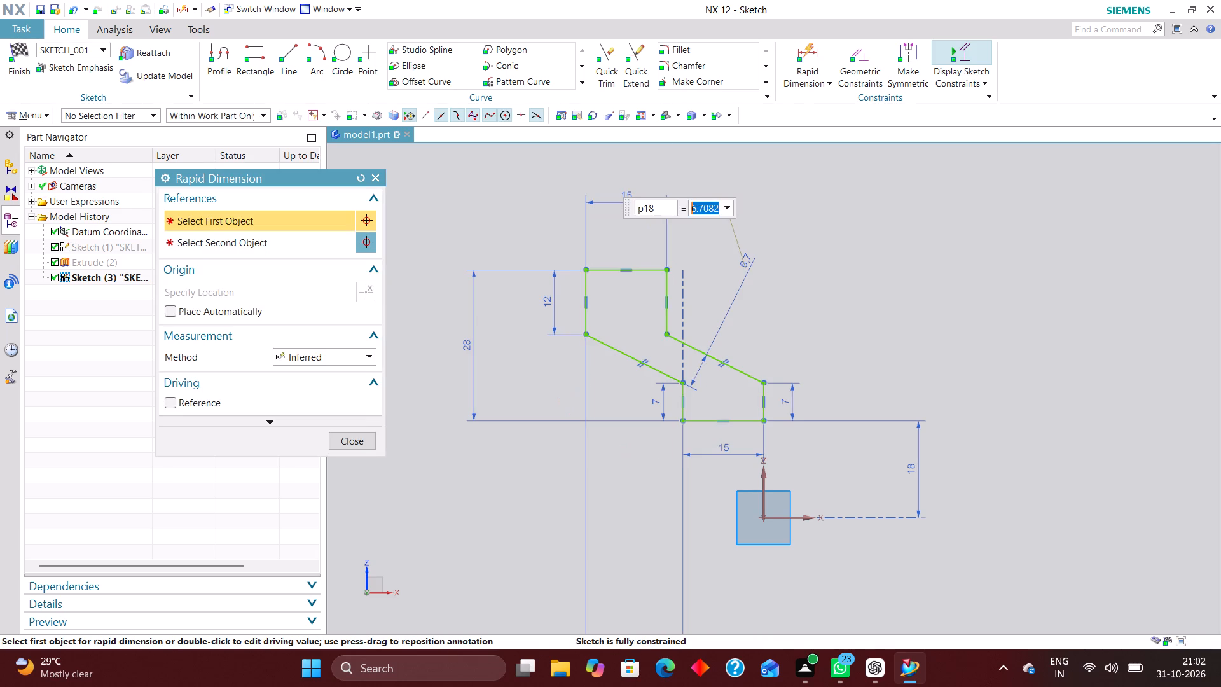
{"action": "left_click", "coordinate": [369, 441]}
Delete the parallel constraint between the two slanted lines.
{"action": "scroll", "coordinate": [644, 365], "scroll_direction": "up", "scroll_amount": 2}
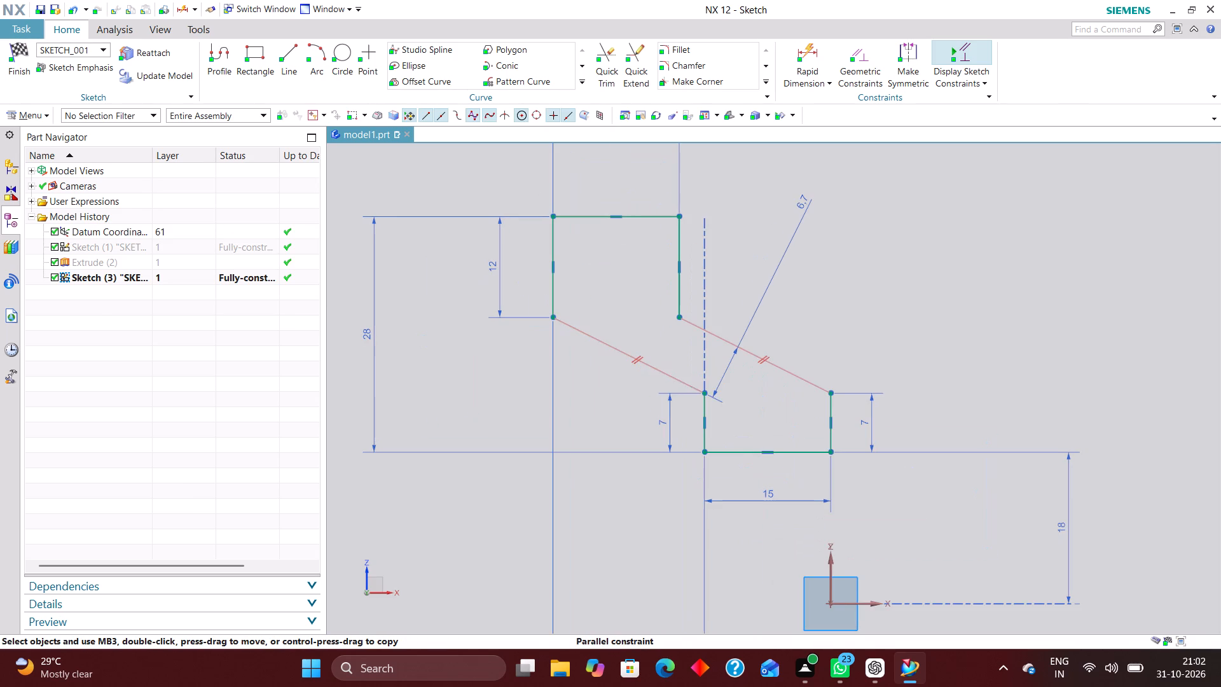
{"action": "right_click_drag", "start_coordinate": [647, 355], "coordinate": [492, 360]}
Shift the outer slanted line slightly and back to check the profile's remaining freedom of movement.
{"action": "scroll", "coordinate": [782, 379], "scroll_direction": "down", "scroll_amount": 2}
{"action": "scroll", "coordinate": [803, 385], "scroll_direction": "up", "scroll_amount": 3}
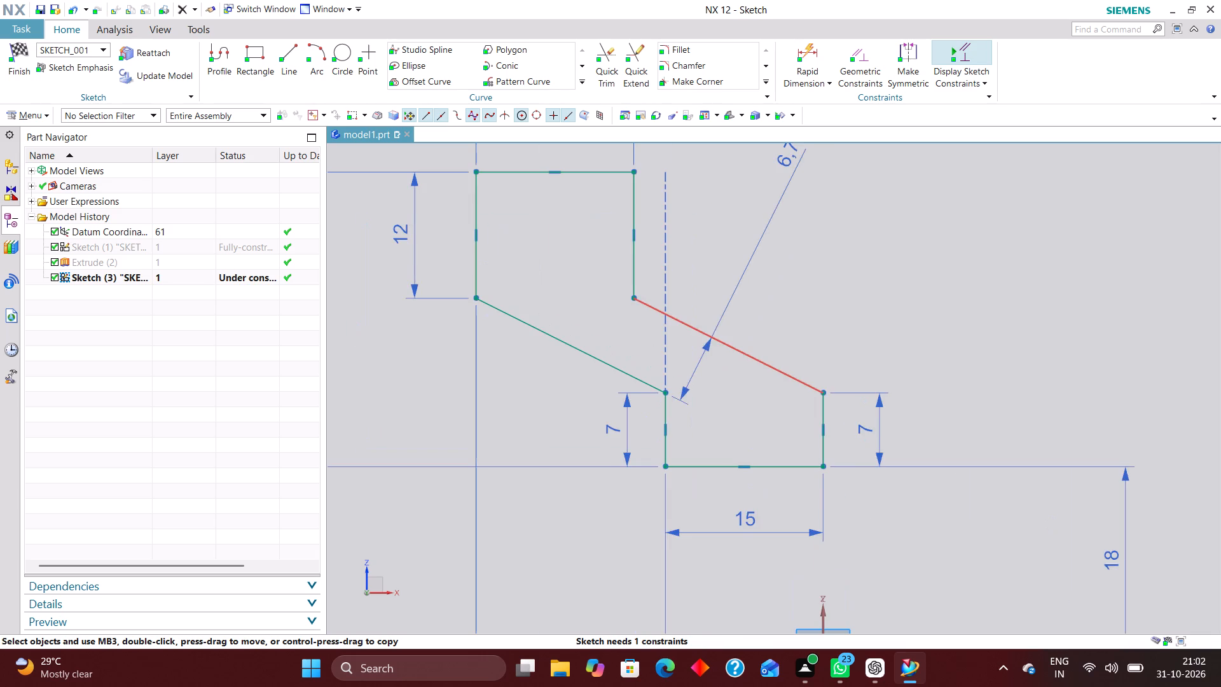
{"action": "left_click_drag", "start_coordinate": [795, 375], "coordinate": [810, 345]}
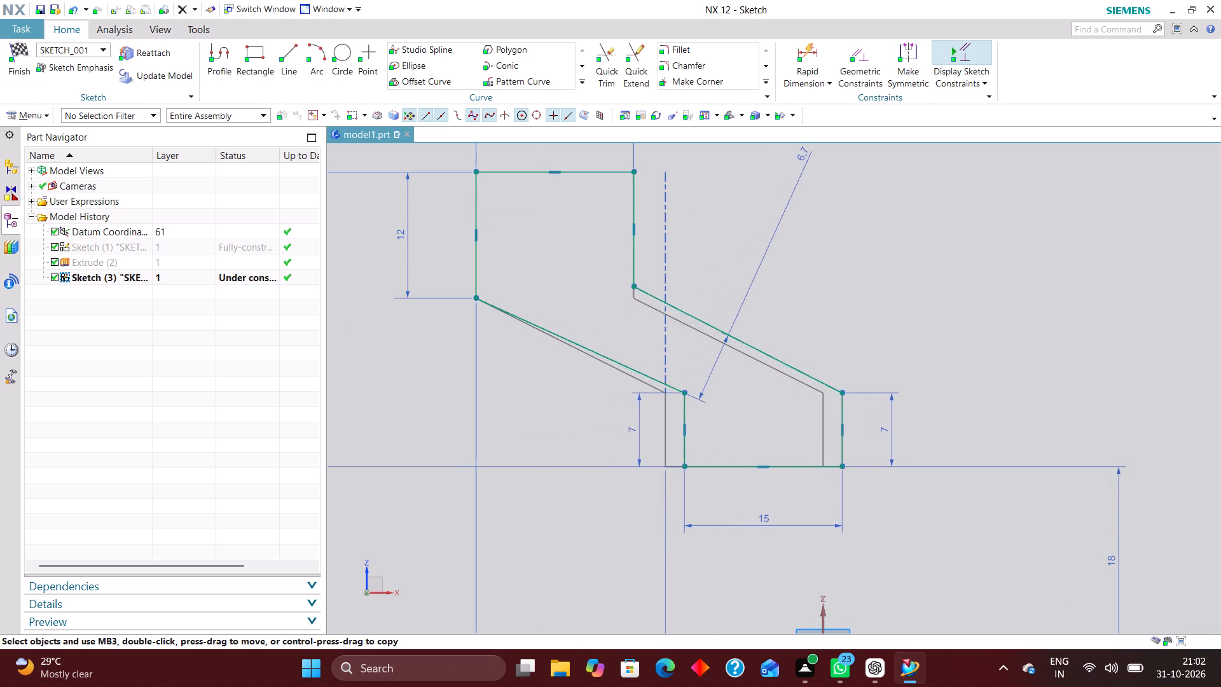
{"action": "left_click_drag", "start_coordinate": [810, 345], "coordinate": [795, 345]}
Apply a Point on Curve constraint between the profile's lower outer vertical line and the Z axis.
{"action": "scroll", "coordinate": [768, 342], "scroll_direction": "down", "scroll_amount": 2}
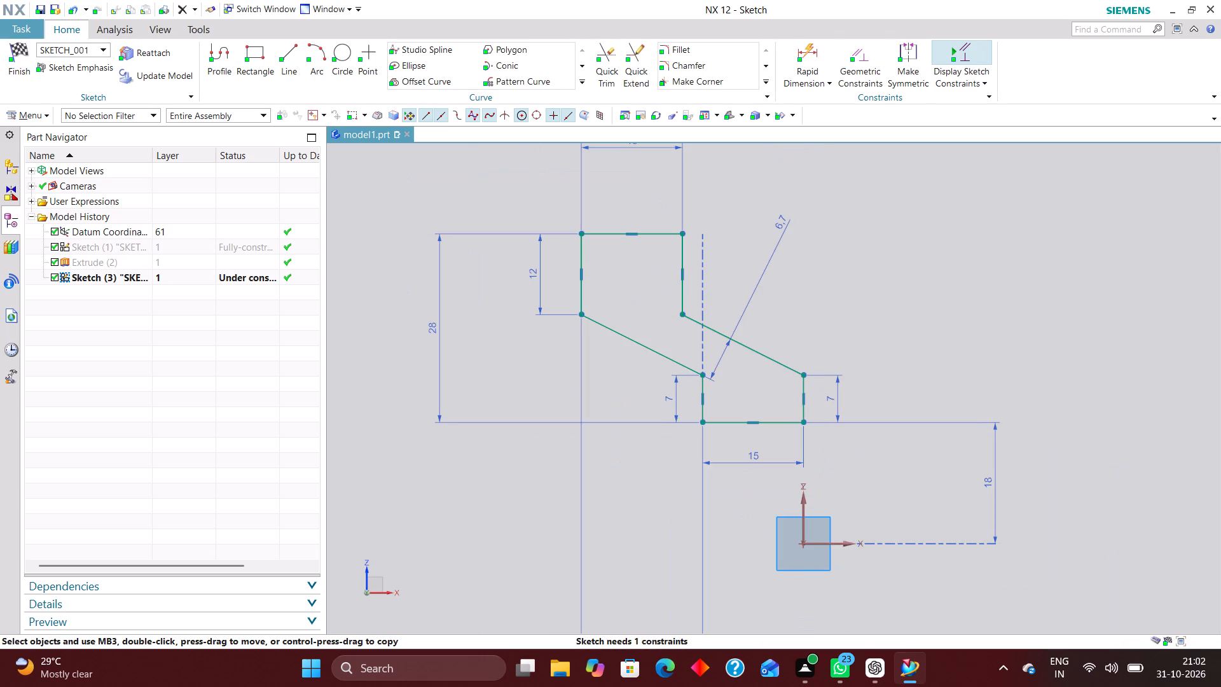
{"action": "left_click", "coordinate": [869, 68]}
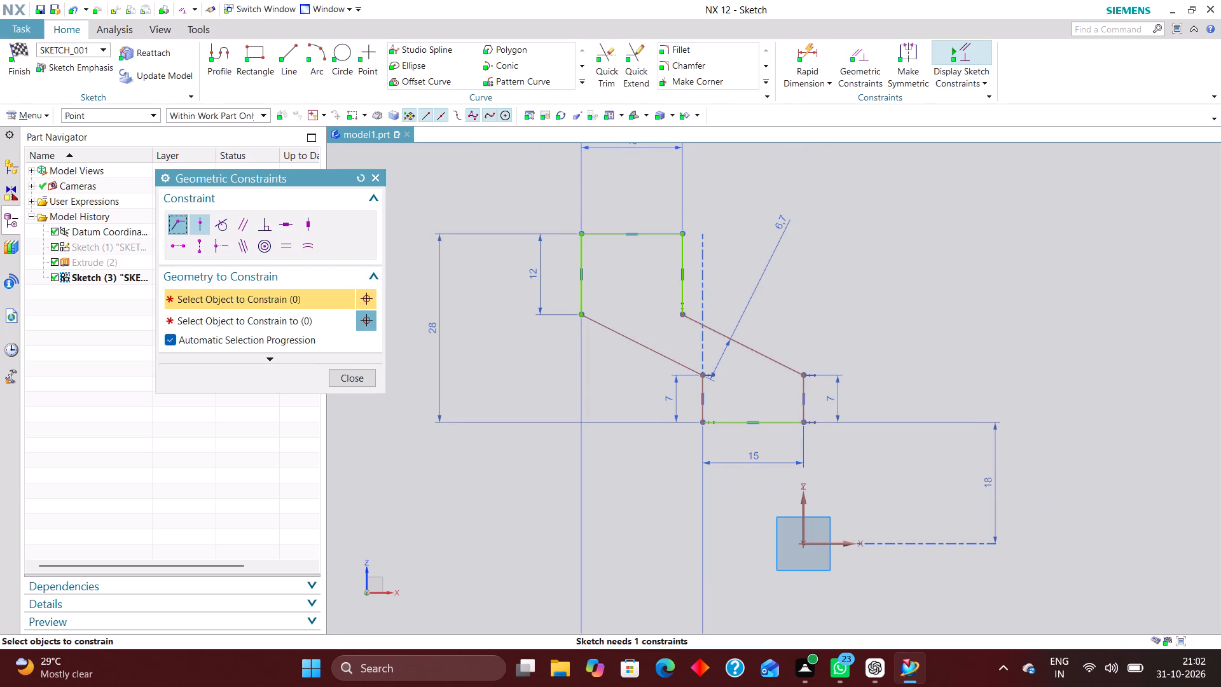
{"action": "left_click", "coordinate": [206, 223]}
{"action": "left_click", "coordinate": [806, 397]}
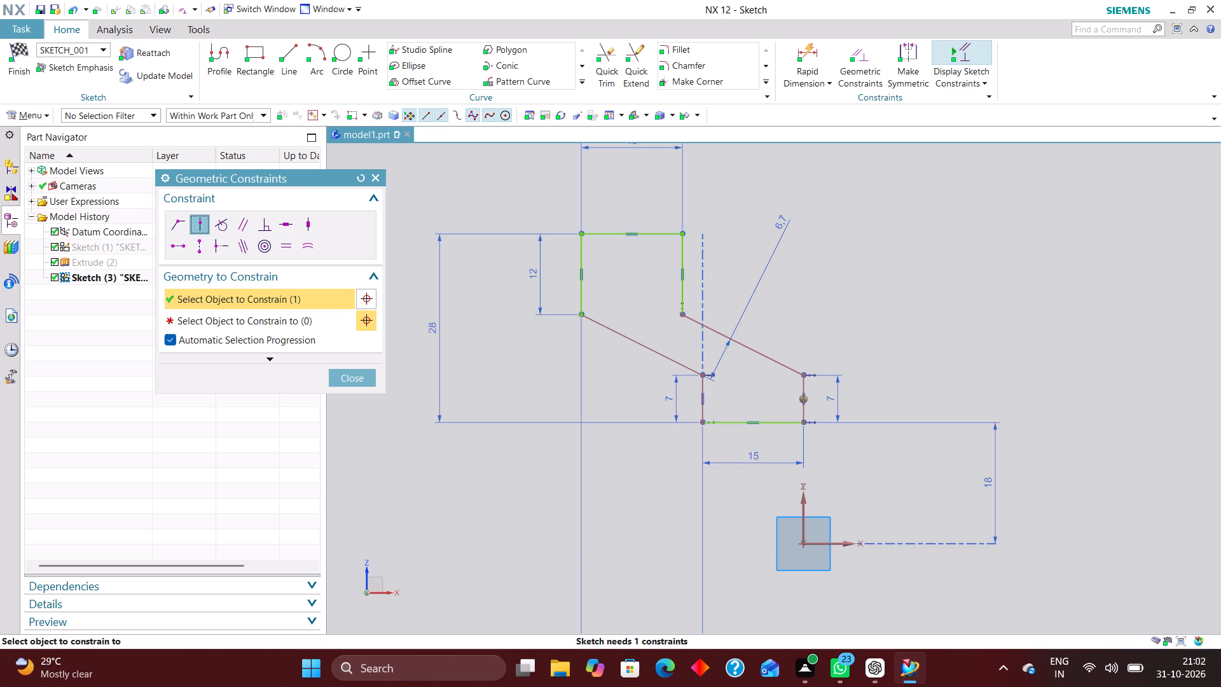
{"action": "left_click", "coordinate": [800, 518]}
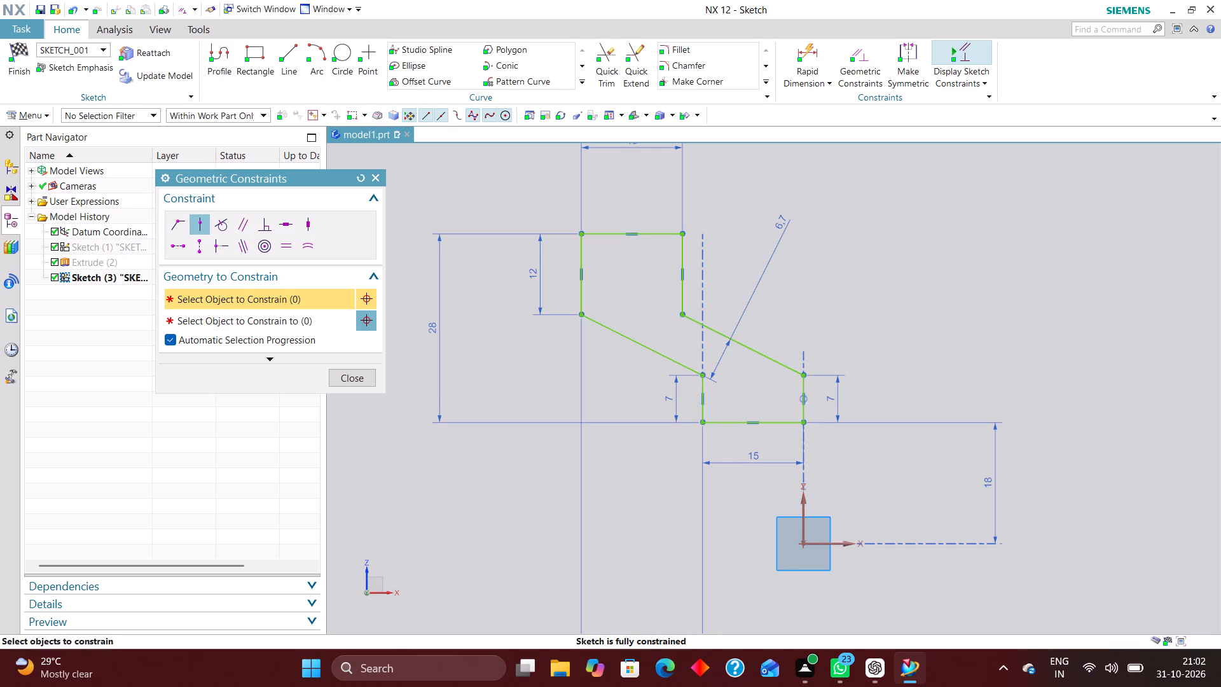
{"action": "left_click", "coordinate": [352, 376]}
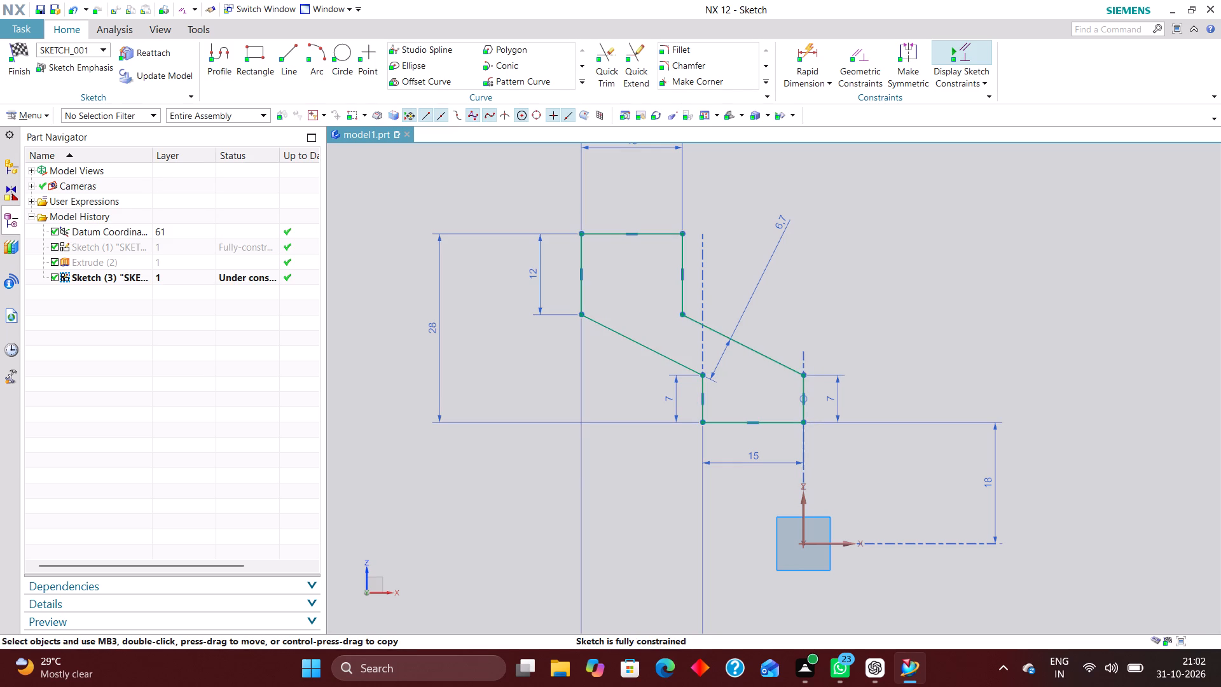
Finish the offset arm profile sketch.
{"action": "scroll", "coordinate": [631, 329], "scroll_direction": "down", "scroll_amount": 1}
{"action": "scroll", "coordinate": [601, 321], "scroll_direction": "up", "scroll_amount": 2}
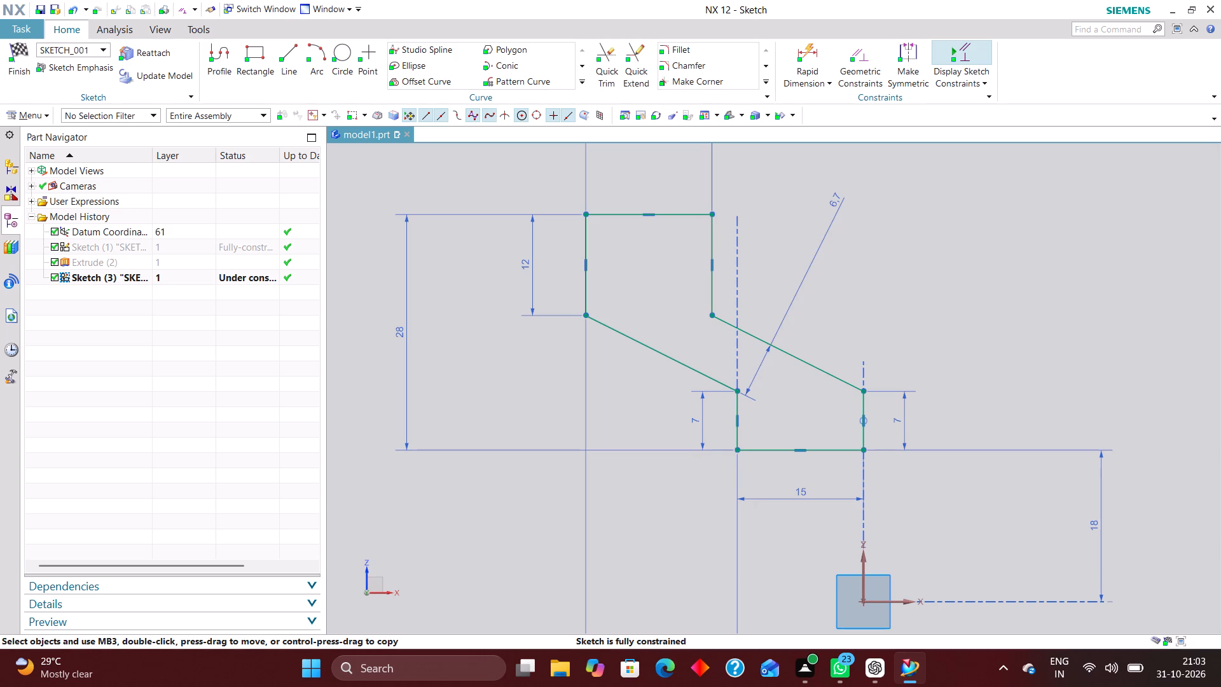
{"action": "left_click", "coordinate": [25, 46]}
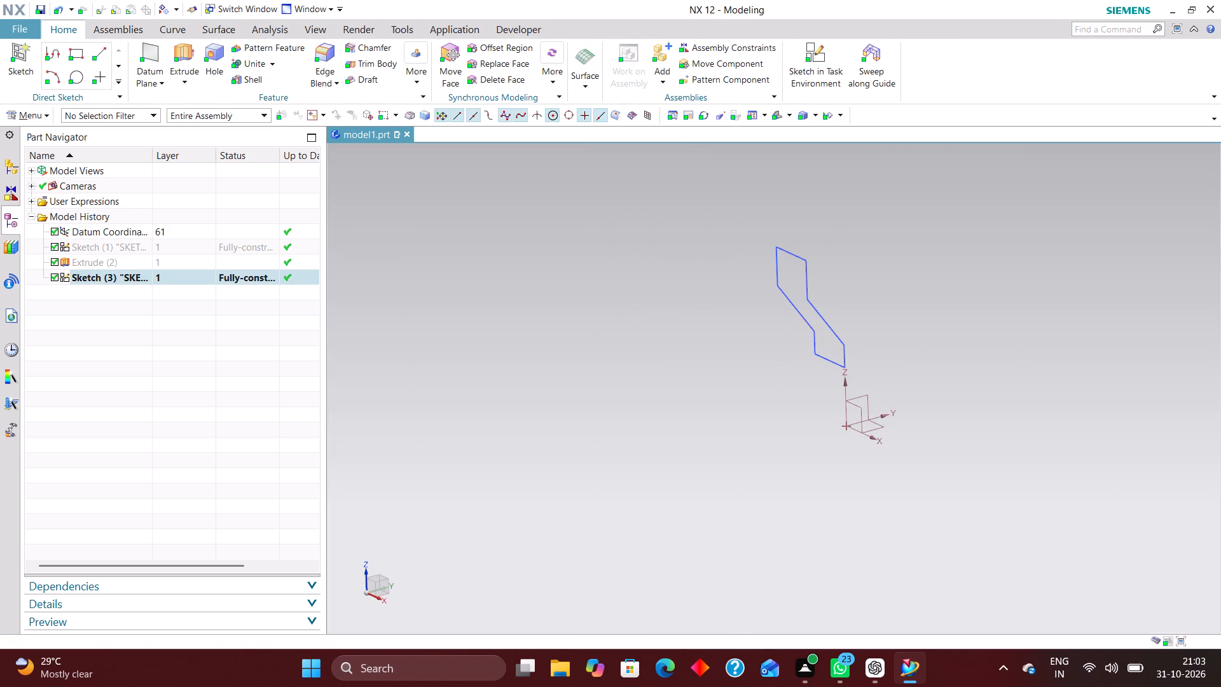
Extrude the offset arm profile symmetrically to both sides of its sketch plane, with a distance of about 23.5 mm.
{"action": "key", "text": "End"}
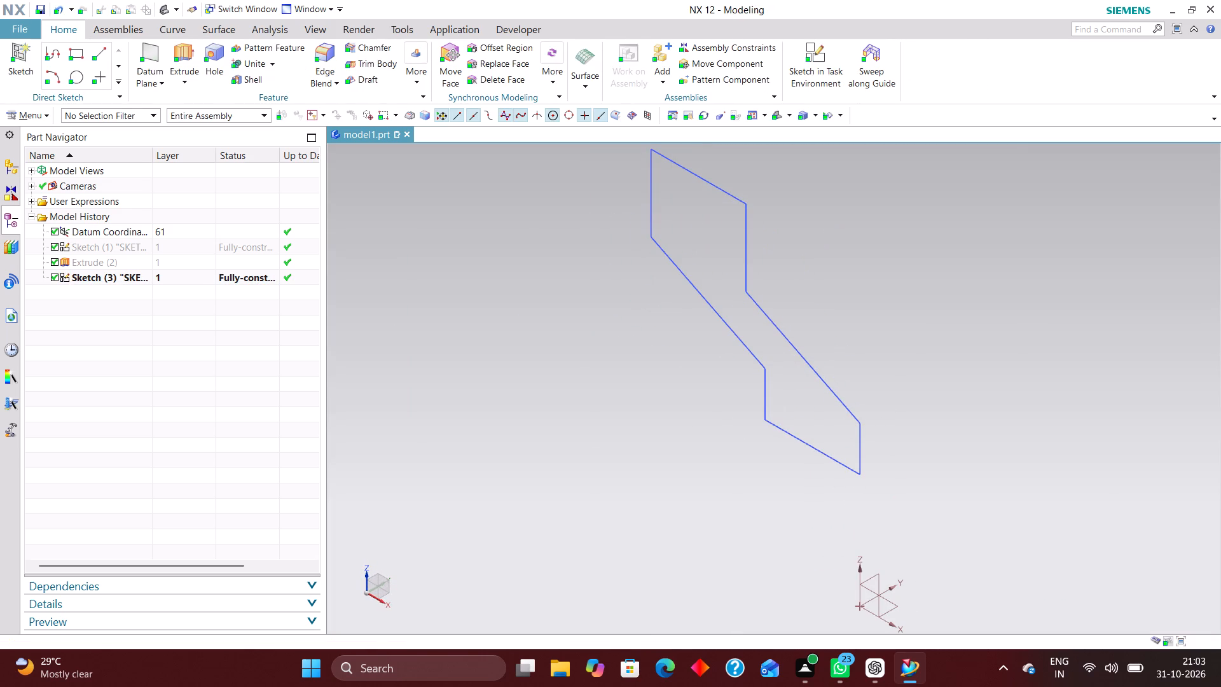
{"action": "left_click", "coordinate": [189, 48]}
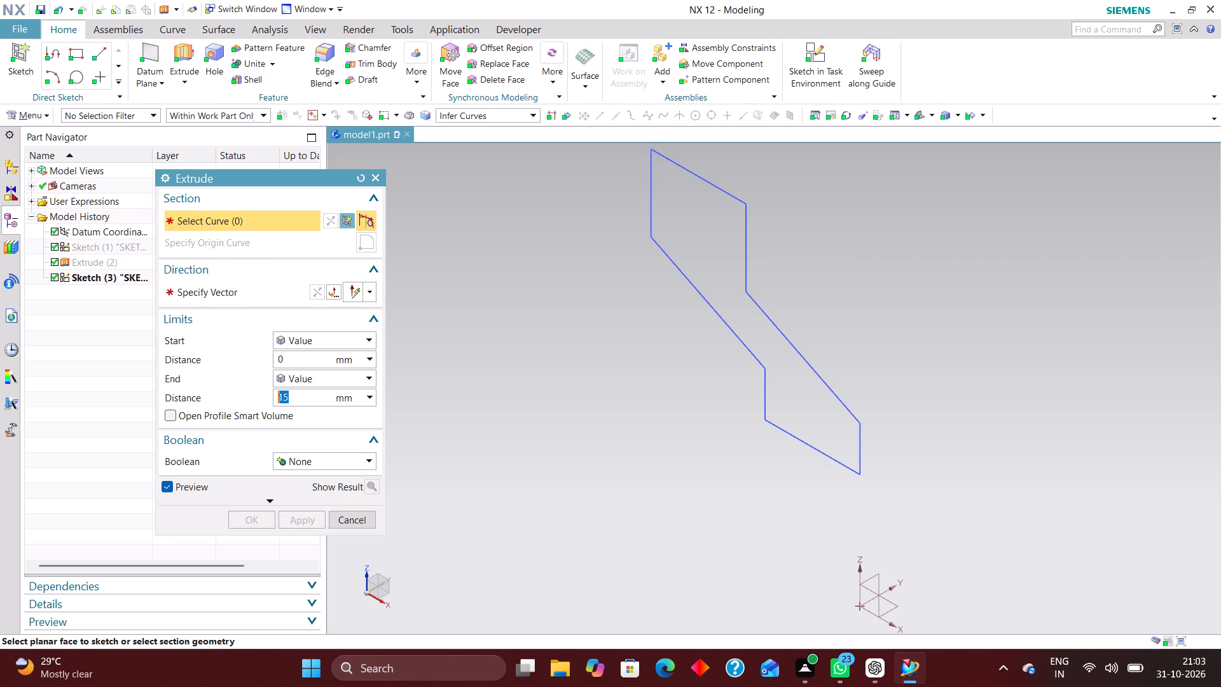
{"action": "left_click", "coordinate": [804, 361]}
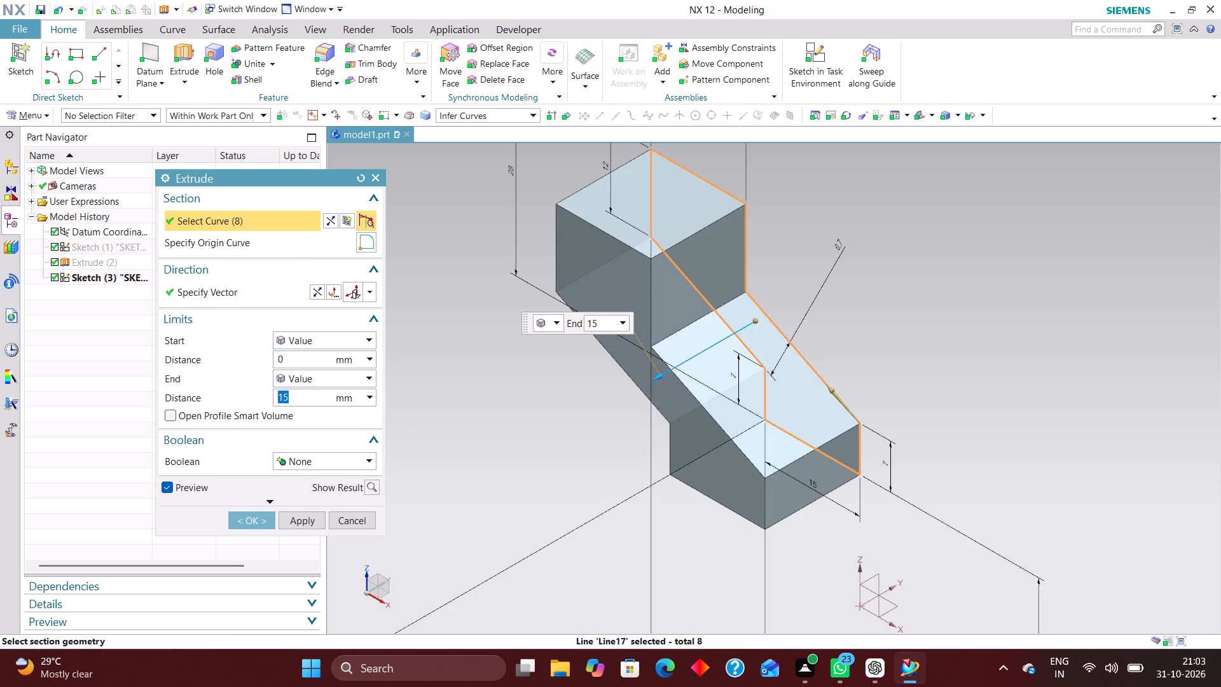
{"action": "left_click_drag", "start_coordinate": [755, 319], "coordinate": [874, 232]}
{"action": "left_click_drag", "start_coordinate": [656, 377], "coordinate": [645, 381]}
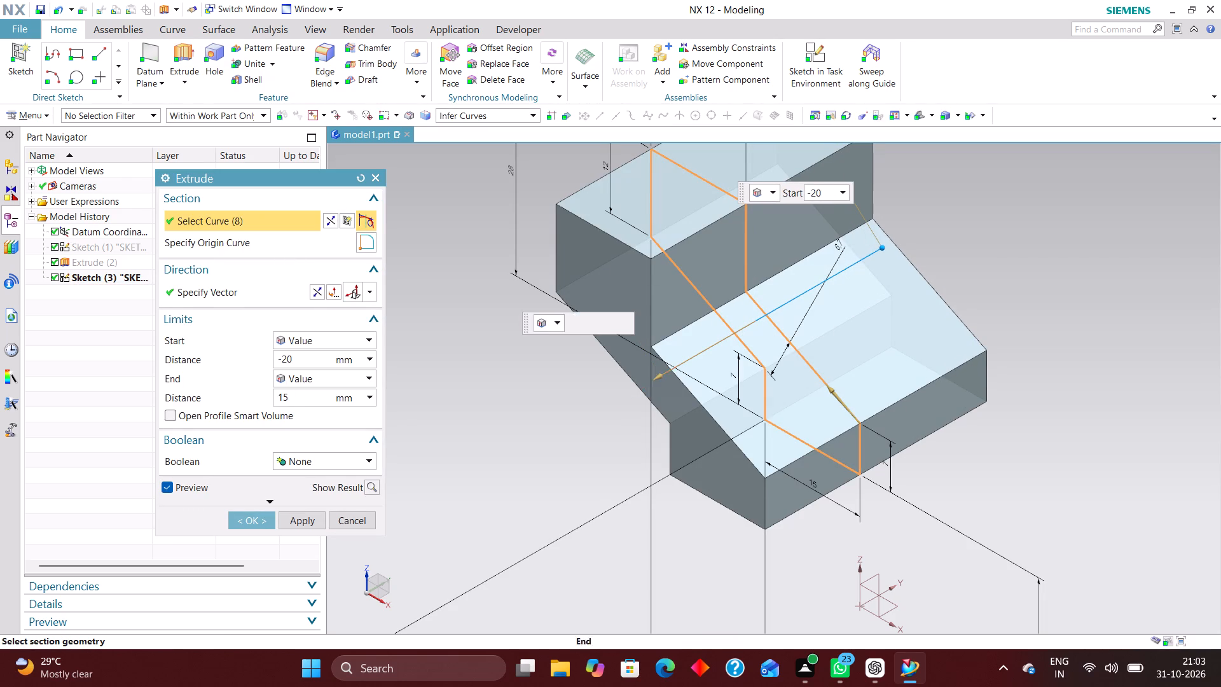
{"action": "left_click_drag", "start_coordinate": [645, 381], "coordinate": [626, 389]}
{"action": "left_click", "coordinate": [344, 342]}
{"action": "left_click", "coordinate": [337, 368]}
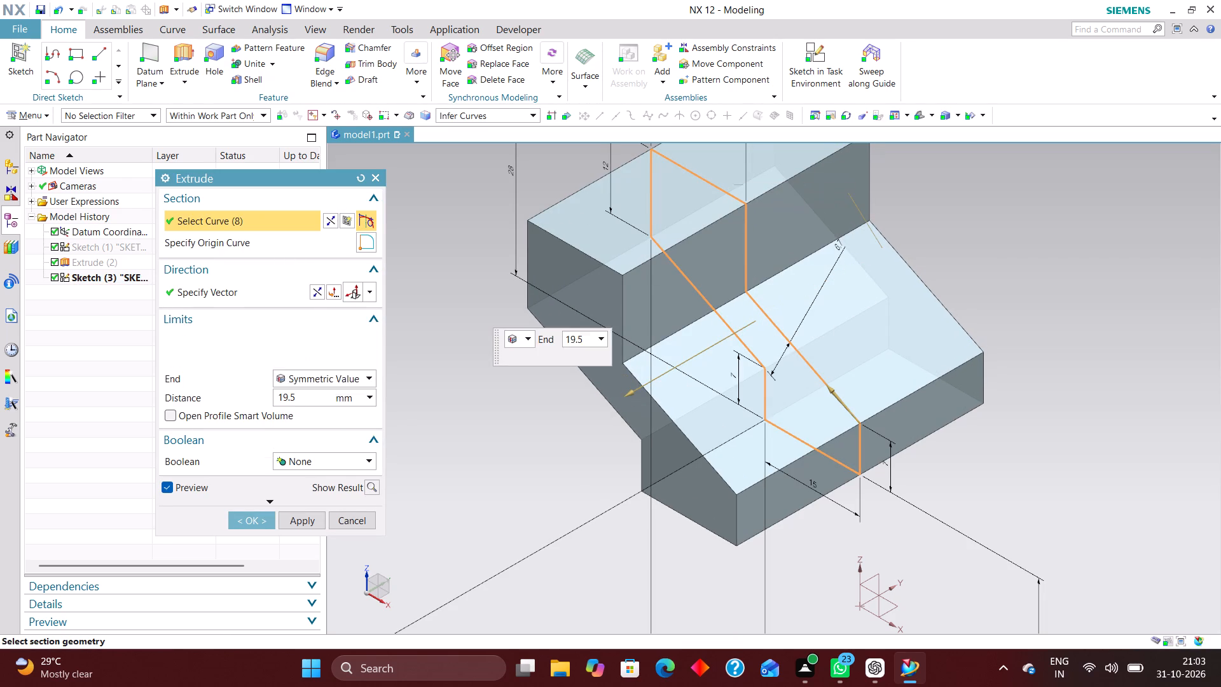
{"action": "left_click_drag", "start_coordinate": [629, 391], "coordinate": [606, 410]}
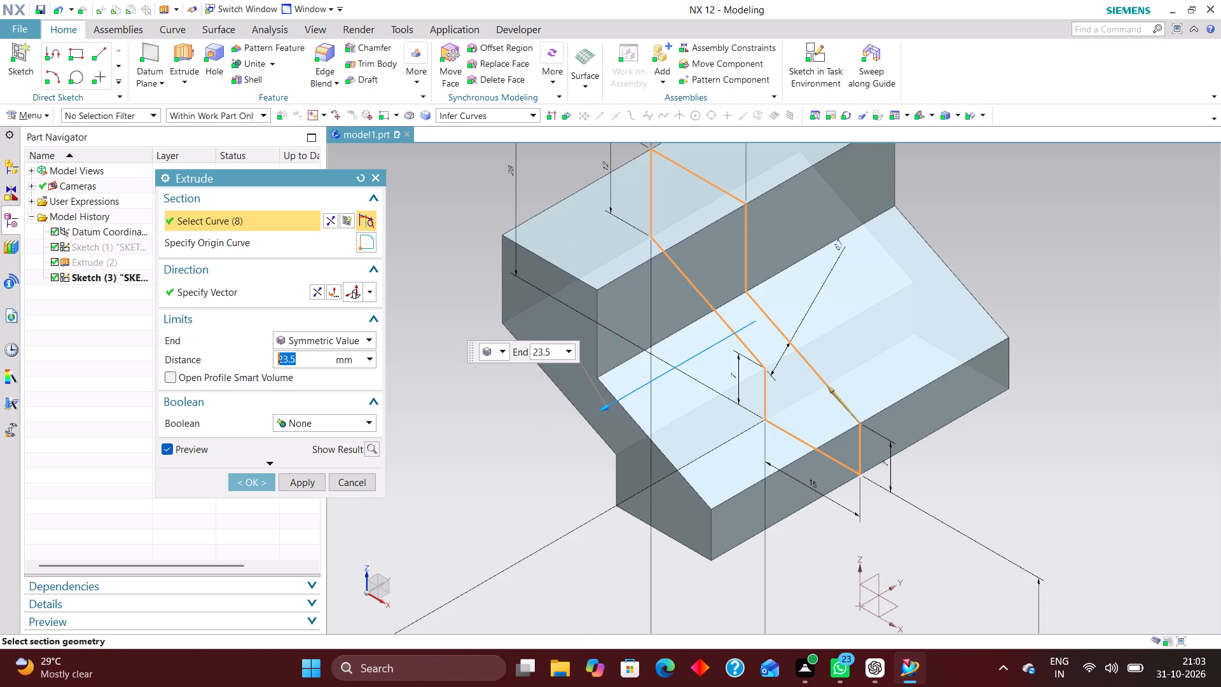
{"action": "left_click", "coordinate": [251, 482]}
Edit the hidden block's extrusion so it starts at about -28 mm and ends at about 22.5 mm.
{"action": "scroll", "coordinate": [551, 410], "scroll_direction": "down", "scroll_amount": 3}
{"action": "scroll", "coordinate": [577, 462], "scroll_direction": "up", "scroll_amount": 3}
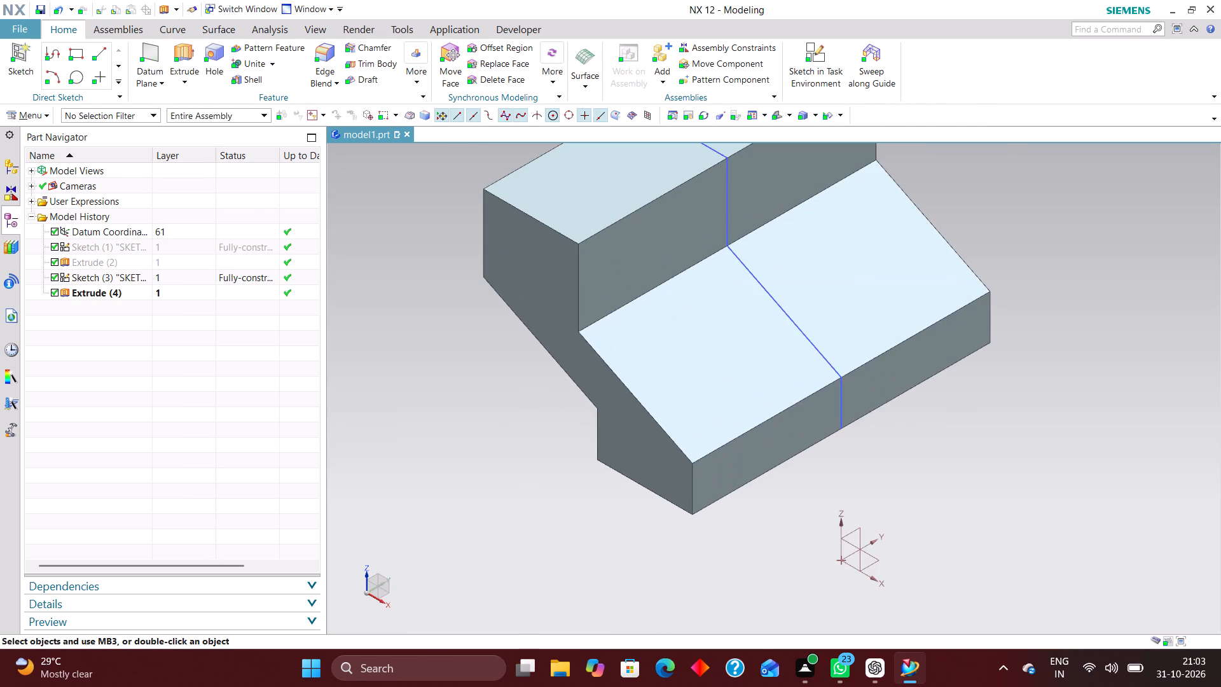
{"action": "left_click", "coordinate": [187, 263]}
{"action": "right_click", "coordinate": [186, 262]}
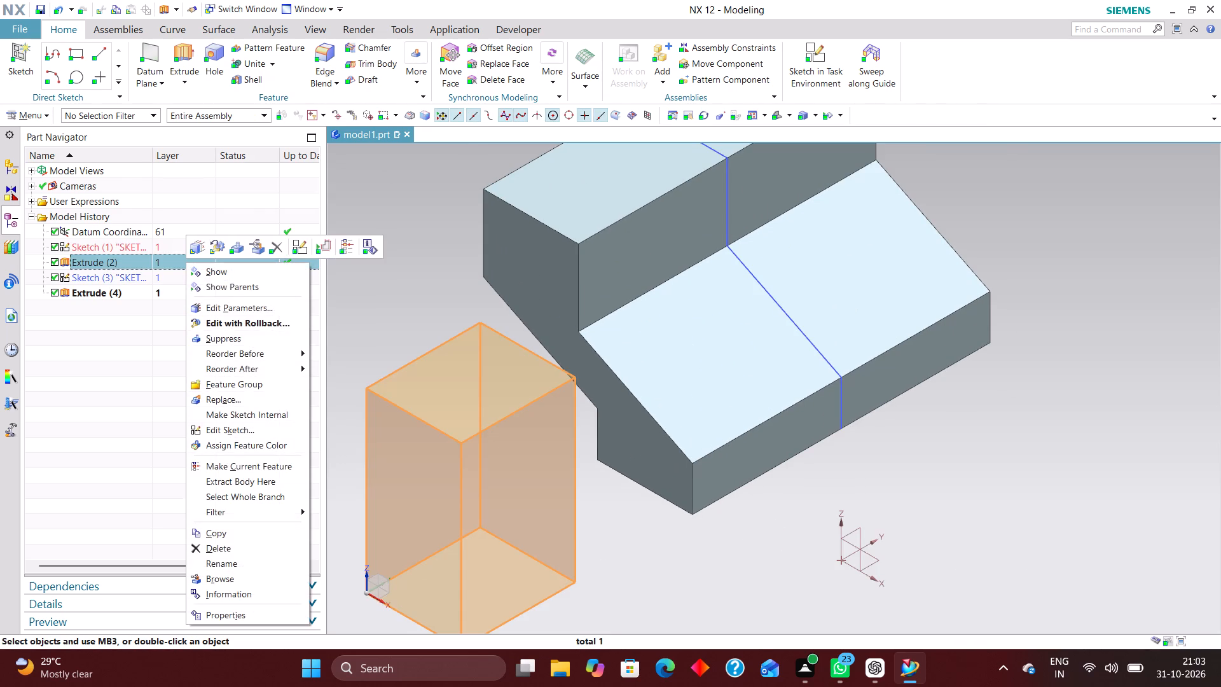
{"action": "left_click", "coordinate": [251, 321]}
{"action": "scroll", "coordinate": [714, 321], "scroll_direction": "down", "scroll_amount": 3}
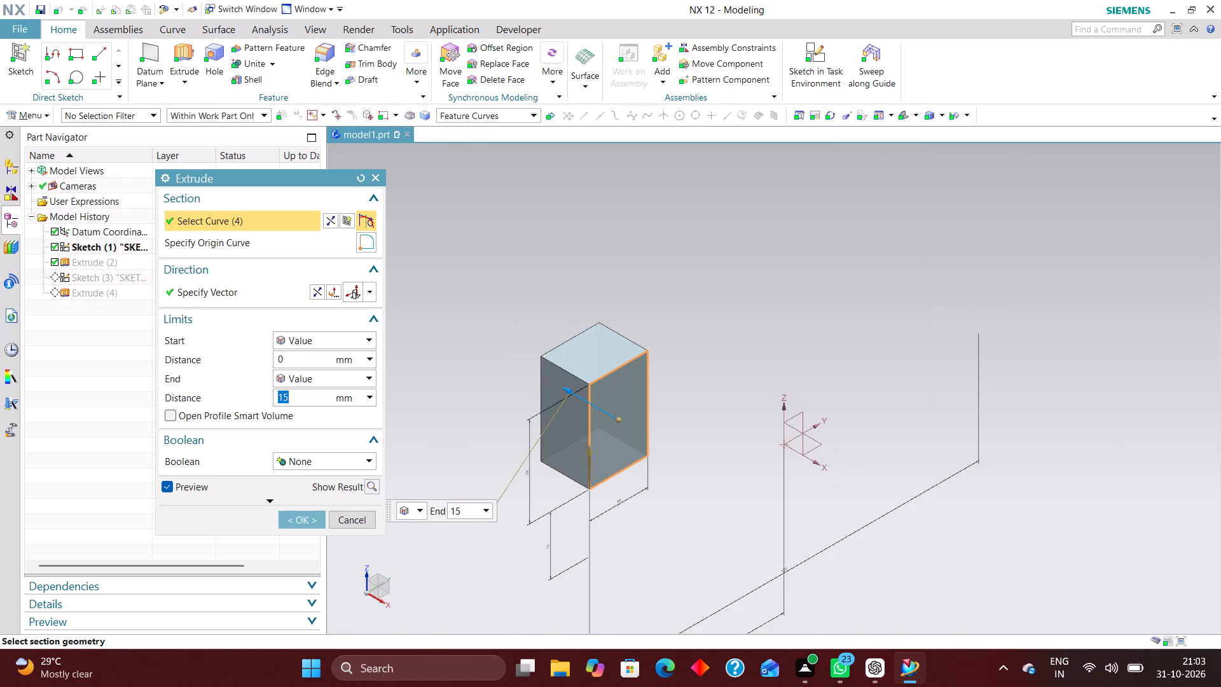
{"action": "scroll", "coordinate": [661, 424], "scroll_direction": "up", "scroll_amount": 2}
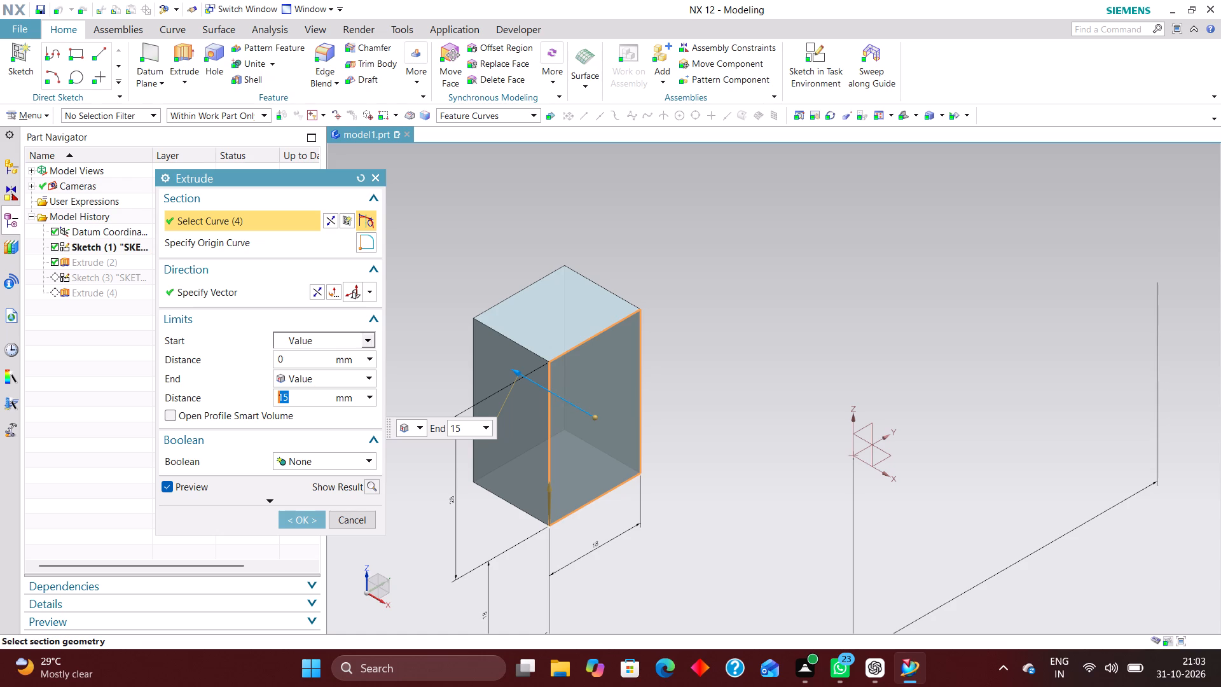
{"action": "left_click_drag", "start_coordinate": [598, 415], "coordinate": [664, 490]}
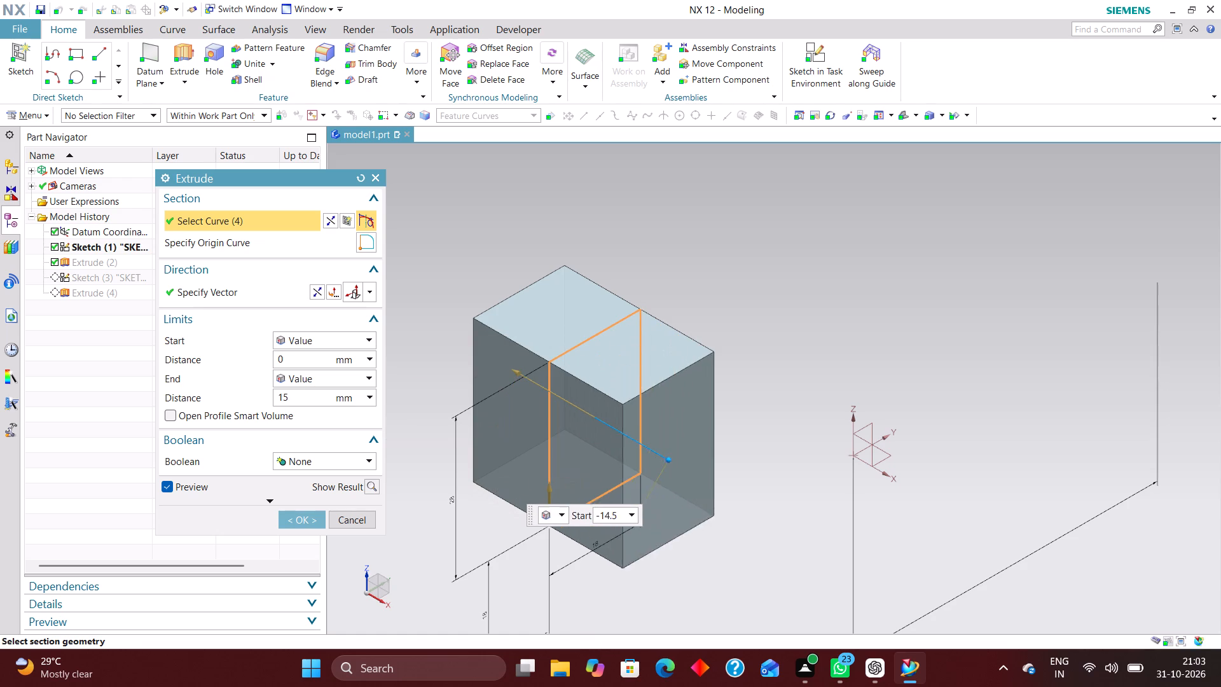
{"action": "left_click_drag", "start_coordinate": [664, 490], "coordinate": [678, 503]}
{"action": "left_click_drag", "start_coordinate": [516, 372], "coordinate": [485, 337]}
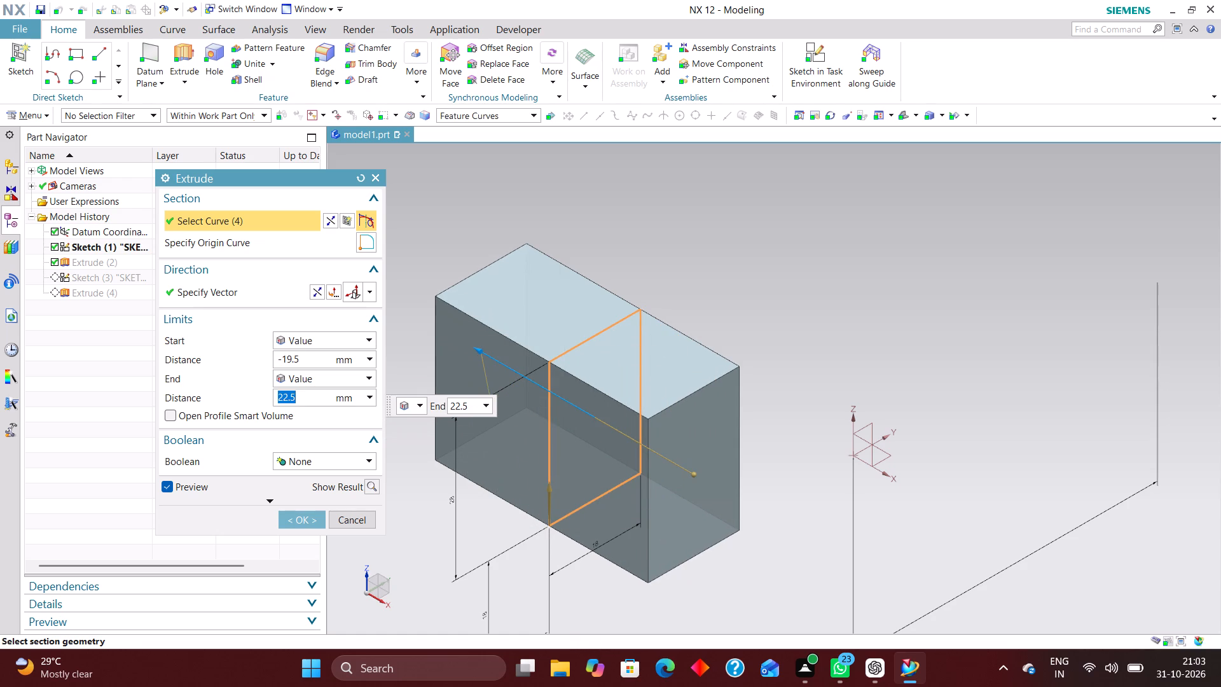
{"action": "left_click_drag", "start_coordinate": [691, 473], "coordinate": [729, 504]}
{"action": "left_click", "coordinate": [320, 517]}
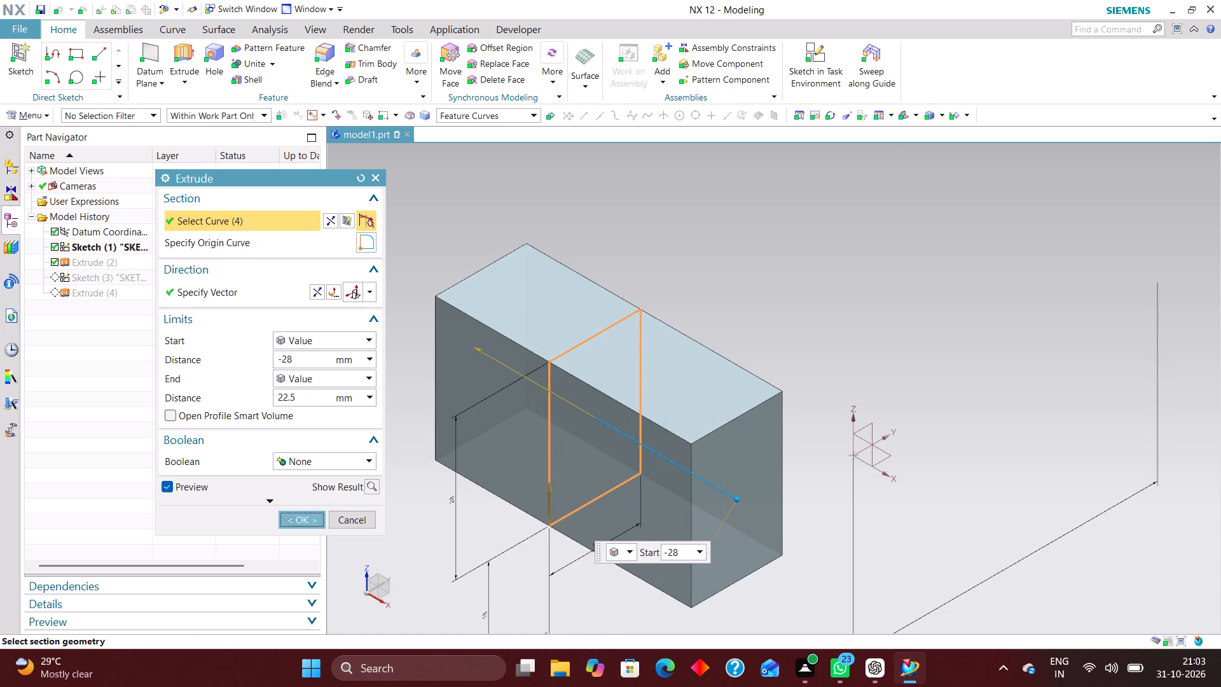
Show the hidden block body alongside the arm.
{"action": "scroll", "coordinate": [427, 313], "scroll_direction": "down", "scroll_amount": 1}
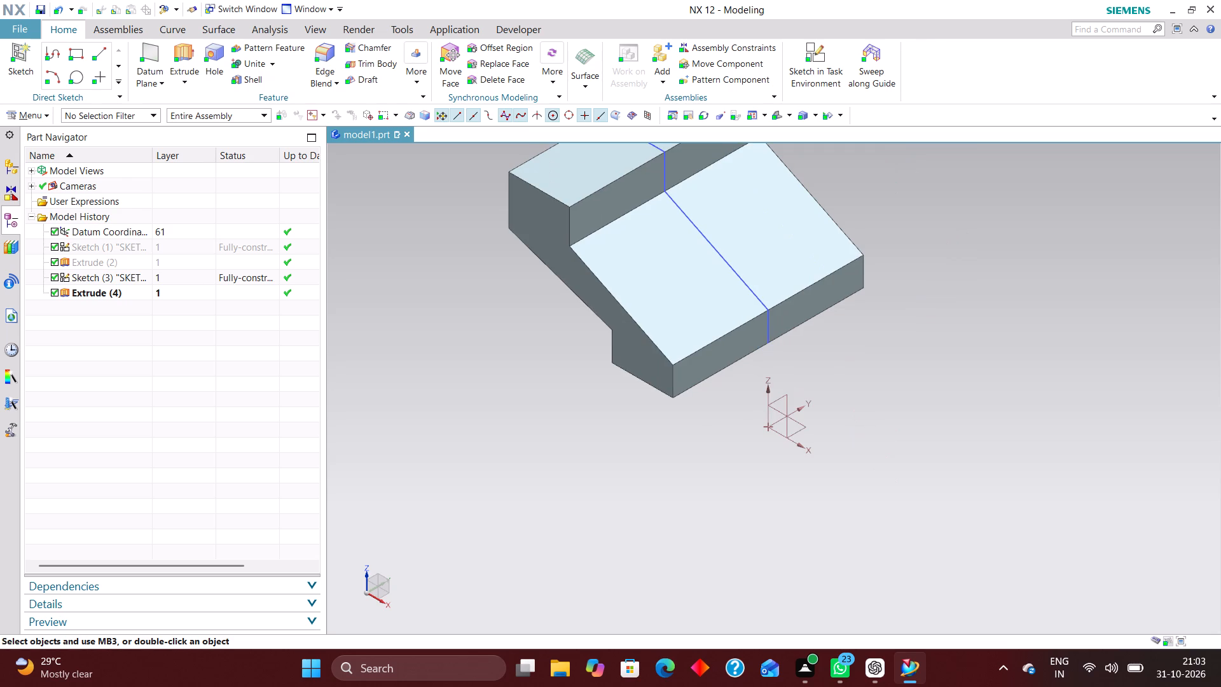
{"action": "right_click", "coordinate": [127, 263]}
{"action": "left_click", "coordinate": [168, 275]}
Edit the arm's extrusion and lengthen its symmetric distance to about 68 mm.
{"action": "middle_click_drag", "start_coordinate": [805, 371], "coordinate": [770, 364]}
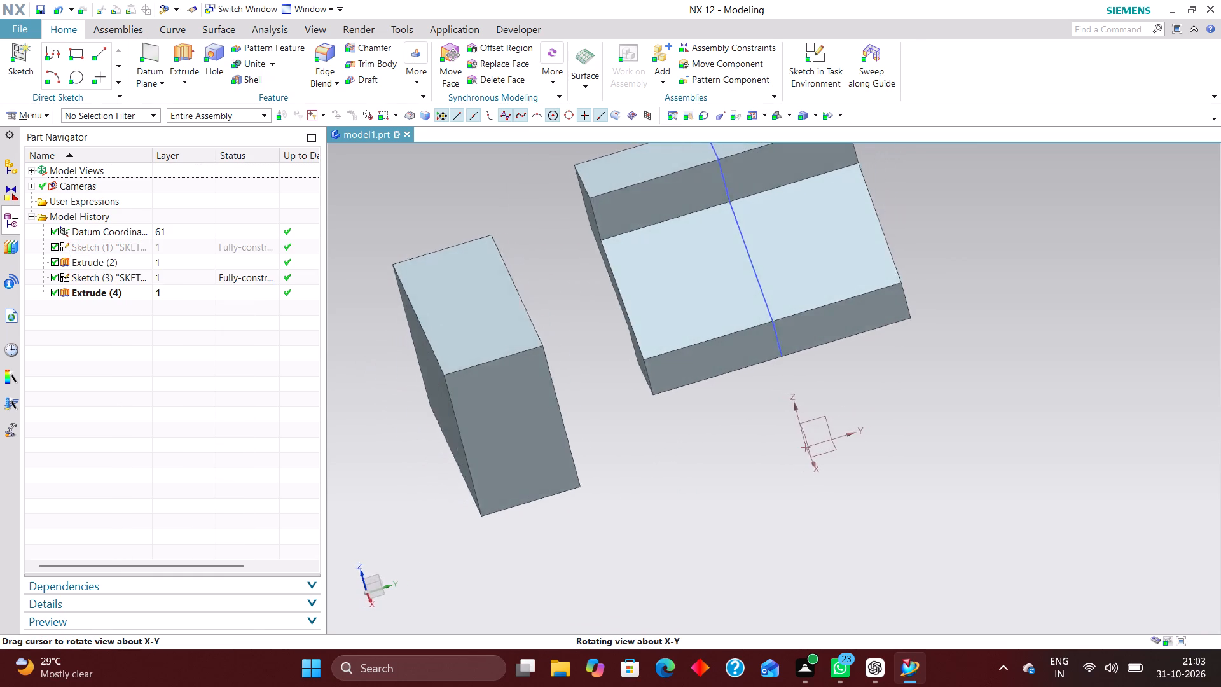
{"action": "middle_click_drag", "start_coordinate": [770, 364], "coordinate": [784, 349]}
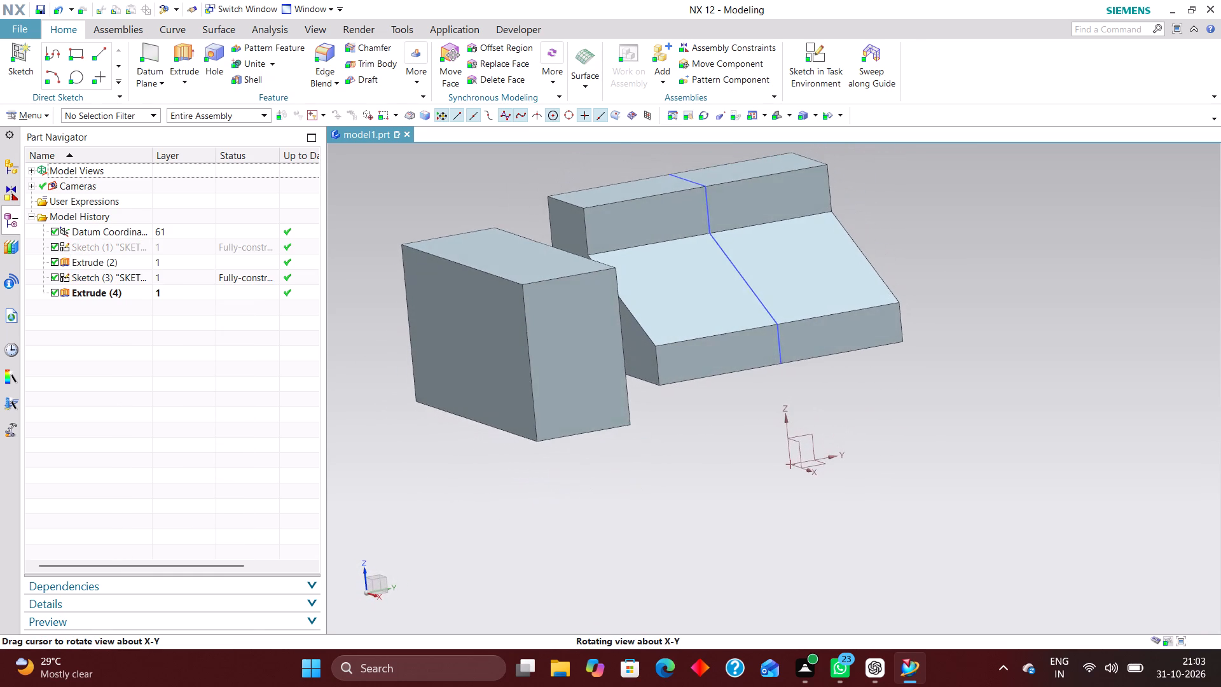
{"action": "middle_click_drag", "start_coordinate": [784, 349], "coordinate": [782, 357]}
{"action": "double_click", "coordinate": [702, 350]}
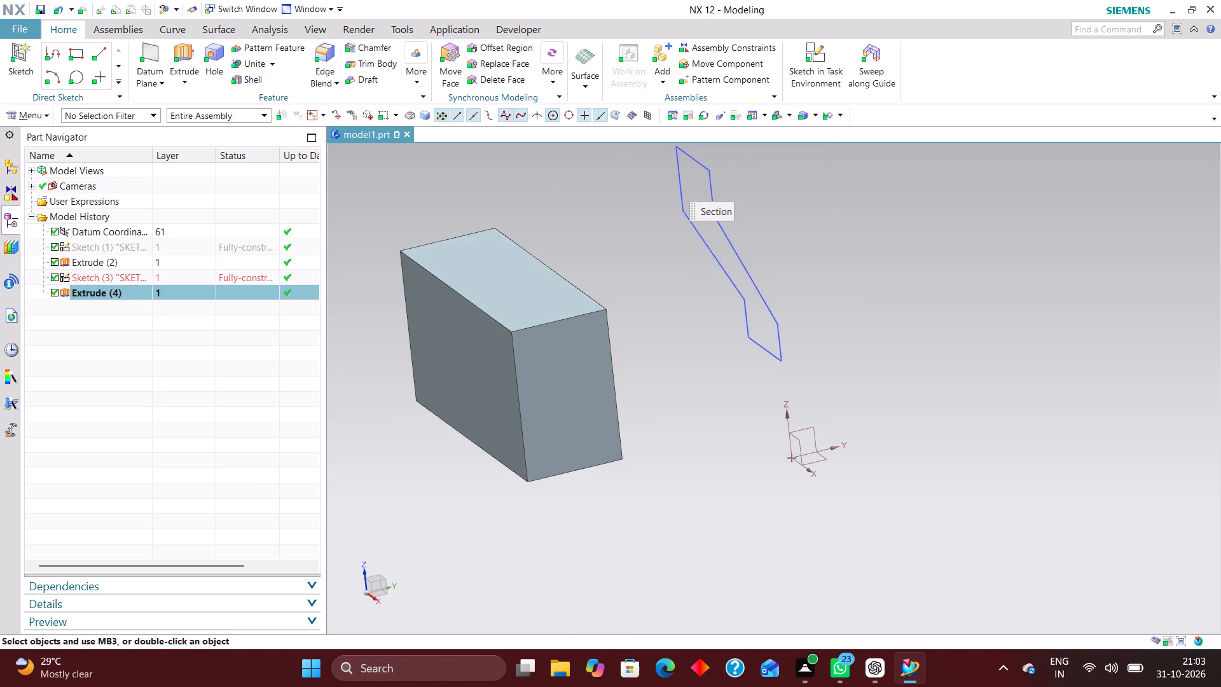
{"action": "left_click_drag", "start_coordinate": [607, 286], "coordinate": [426, 317]}
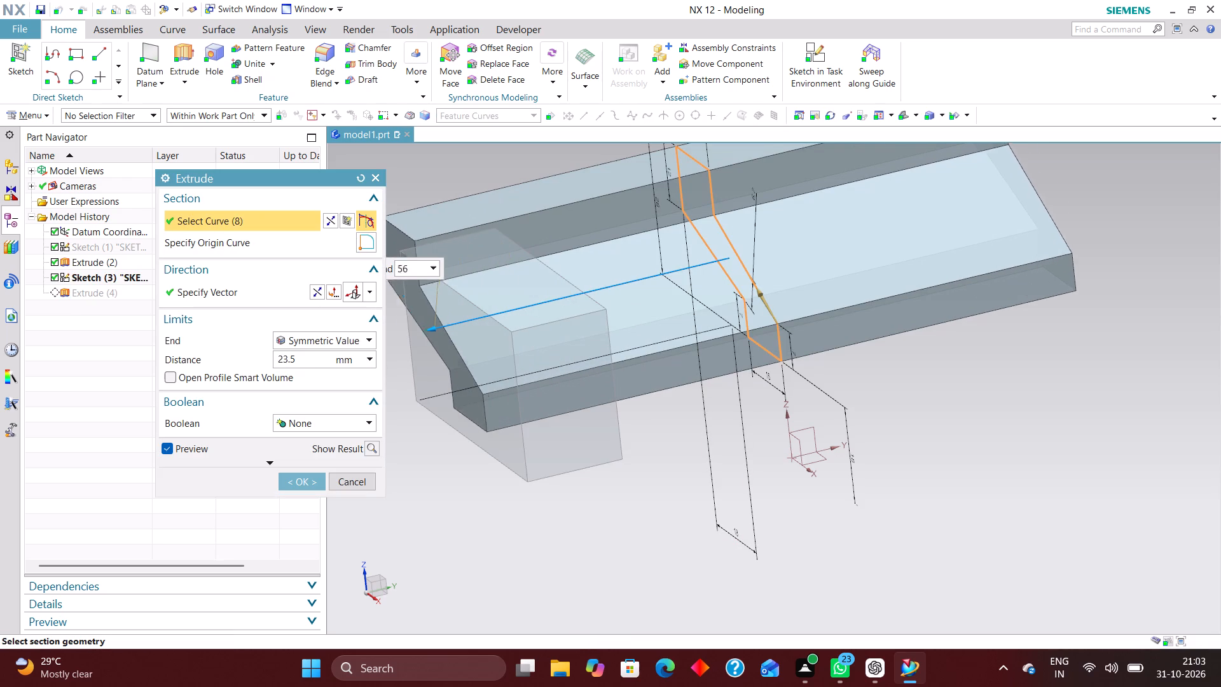
{"action": "left_click_drag", "start_coordinate": [426, 317], "coordinate": [397, 321]}
{"action": "scroll", "coordinate": [787, 403], "scroll_direction": "down", "scroll_amount": 3}
{"action": "middle_click_drag", "start_coordinate": [753, 423], "coordinate": [787, 405]}
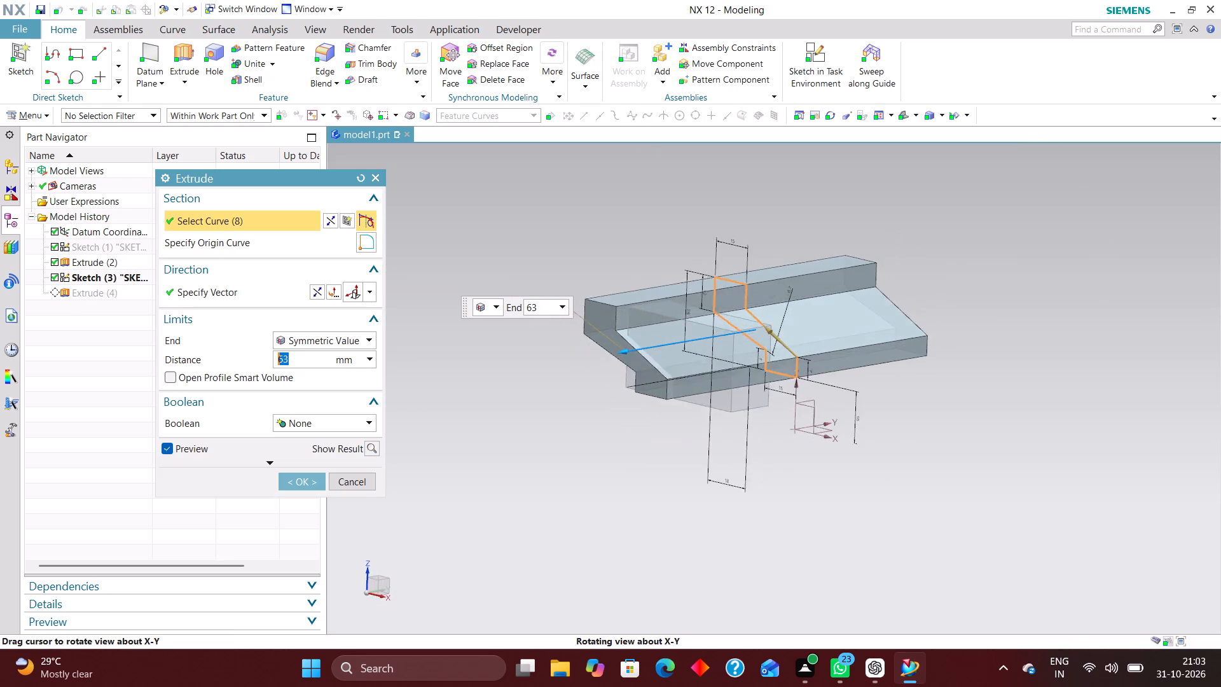
{"action": "middle_click_drag", "start_coordinate": [787, 405], "coordinate": [774, 411]}
{"action": "scroll", "coordinate": [774, 411], "scroll_direction": "up", "scroll_amount": 1}
{"action": "scroll", "coordinate": [563, 382], "scroll_direction": "up", "scroll_amount": 3}
{"action": "left_click_drag", "start_coordinate": [628, 341], "coordinate": [619, 342]}
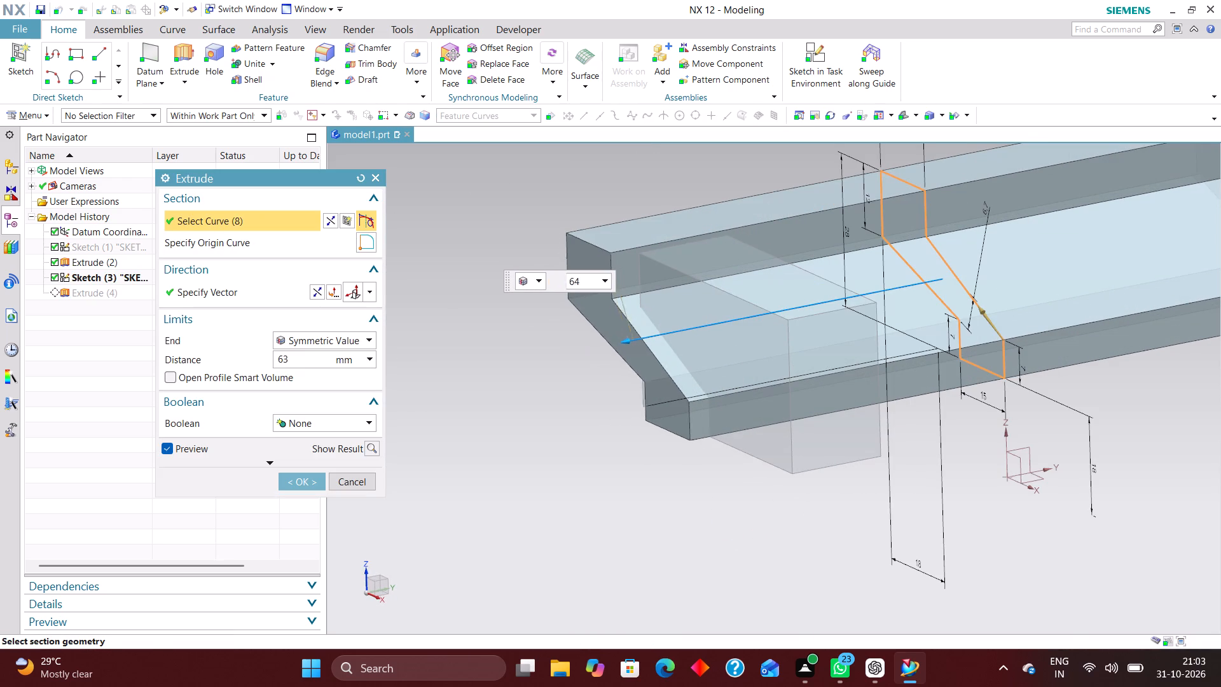
{"action": "left_click_drag", "start_coordinate": [619, 342], "coordinate": [605, 345]}
{"action": "scroll", "coordinate": [588, 421], "scroll_direction": "down", "scroll_amount": 2}
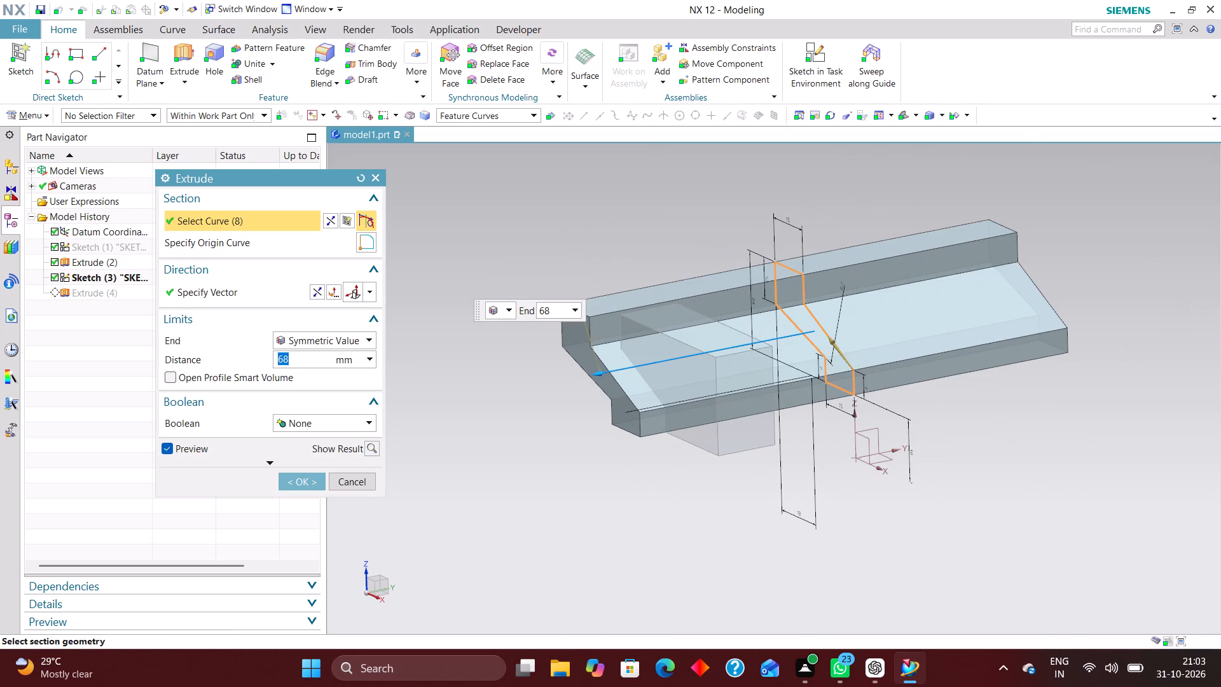
Switch the arm's extrusion from symmetric to separate limits, with the start at about 9 mm and the end at 68 mm.
{"action": "left_click", "coordinate": [359, 345]}
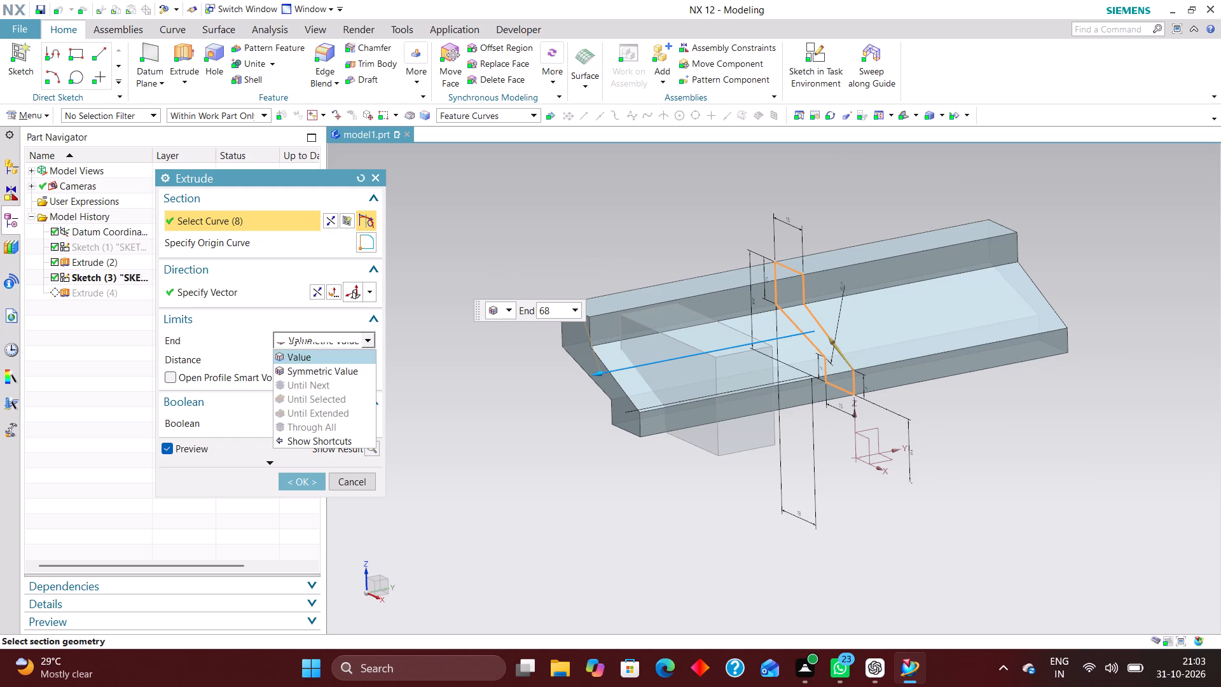
{"action": "left_click", "coordinate": [345, 359]}
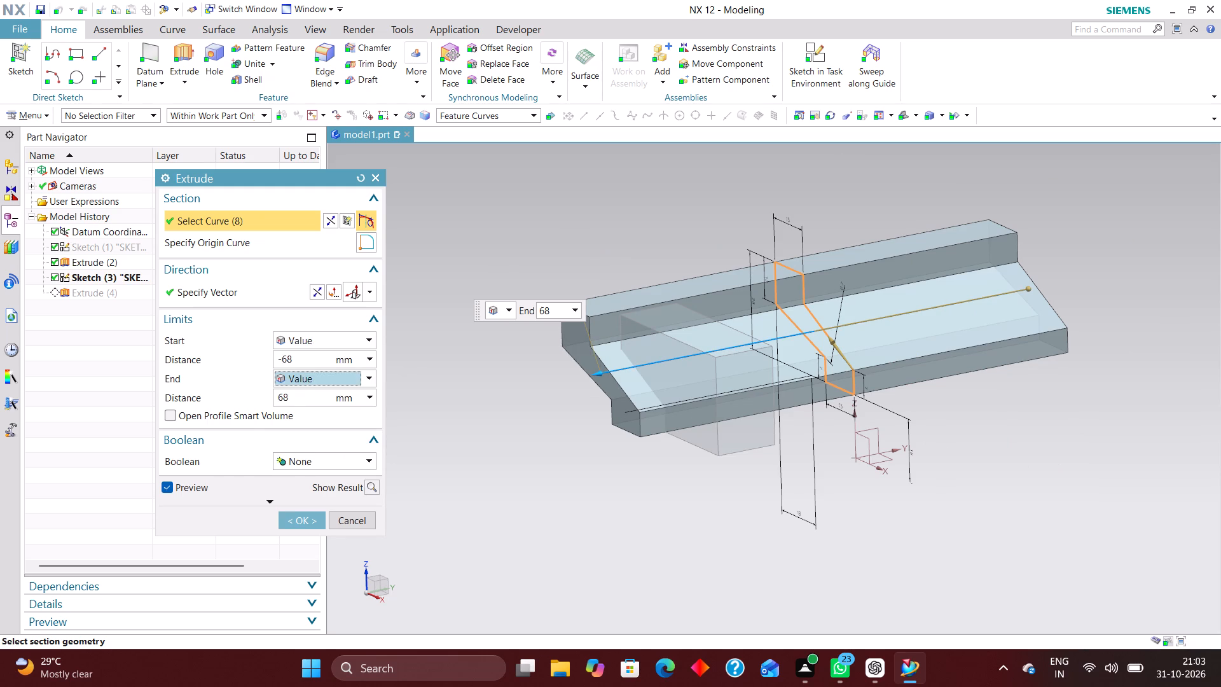
{"action": "left_click_drag", "start_coordinate": [1027, 290], "coordinate": [783, 333]}
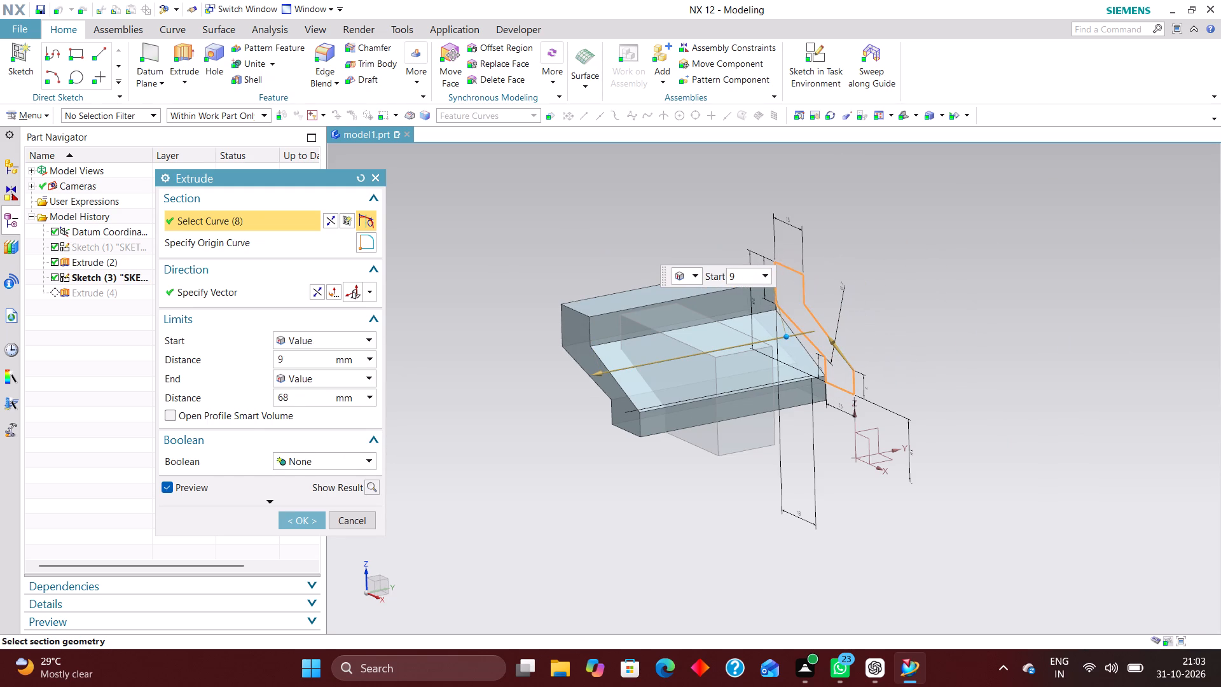
{"action": "left_click_drag", "start_coordinate": [783, 333], "coordinate": [783, 333]}
{"action": "scroll", "coordinate": [663, 356], "scroll_direction": "up", "scroll_amount": 2}
{"action": "middle_click_drag", "start_coordinate": [686, 477], "coordinate": [759, 449]}
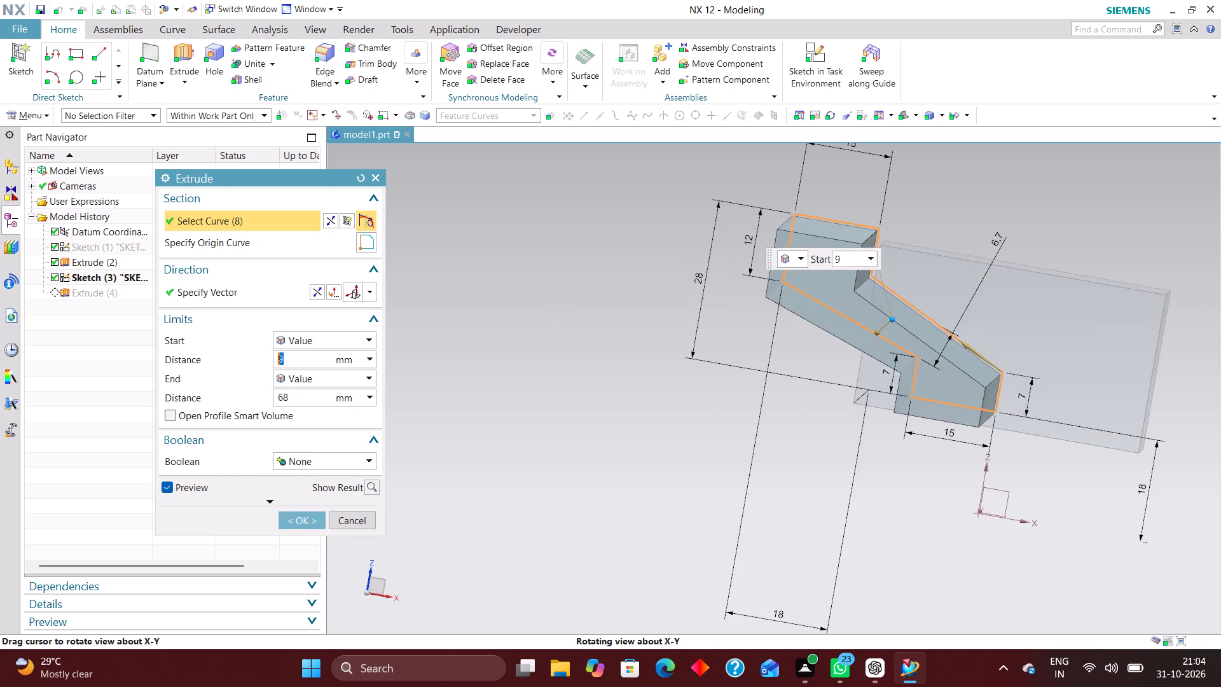
{"action": "middle_click_drag", "start_coordinate": [759, 449], "coordinate": [752, 453]}
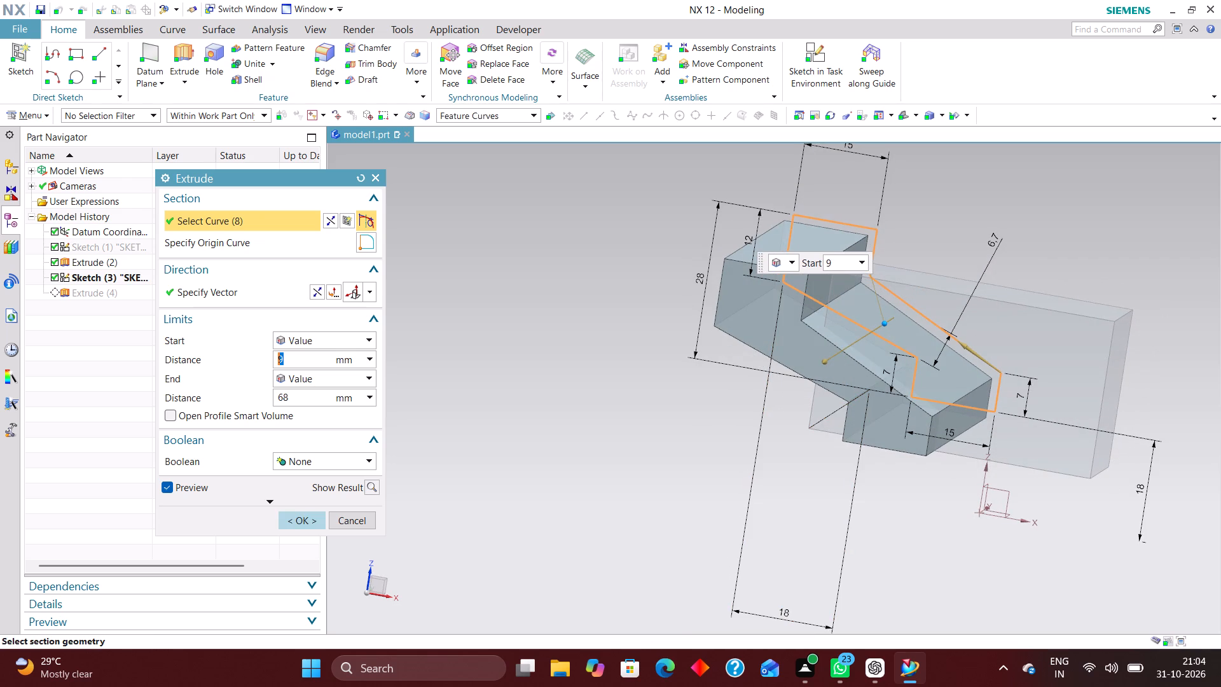
{"action": "left_click", "coordinate": [300, 518]}
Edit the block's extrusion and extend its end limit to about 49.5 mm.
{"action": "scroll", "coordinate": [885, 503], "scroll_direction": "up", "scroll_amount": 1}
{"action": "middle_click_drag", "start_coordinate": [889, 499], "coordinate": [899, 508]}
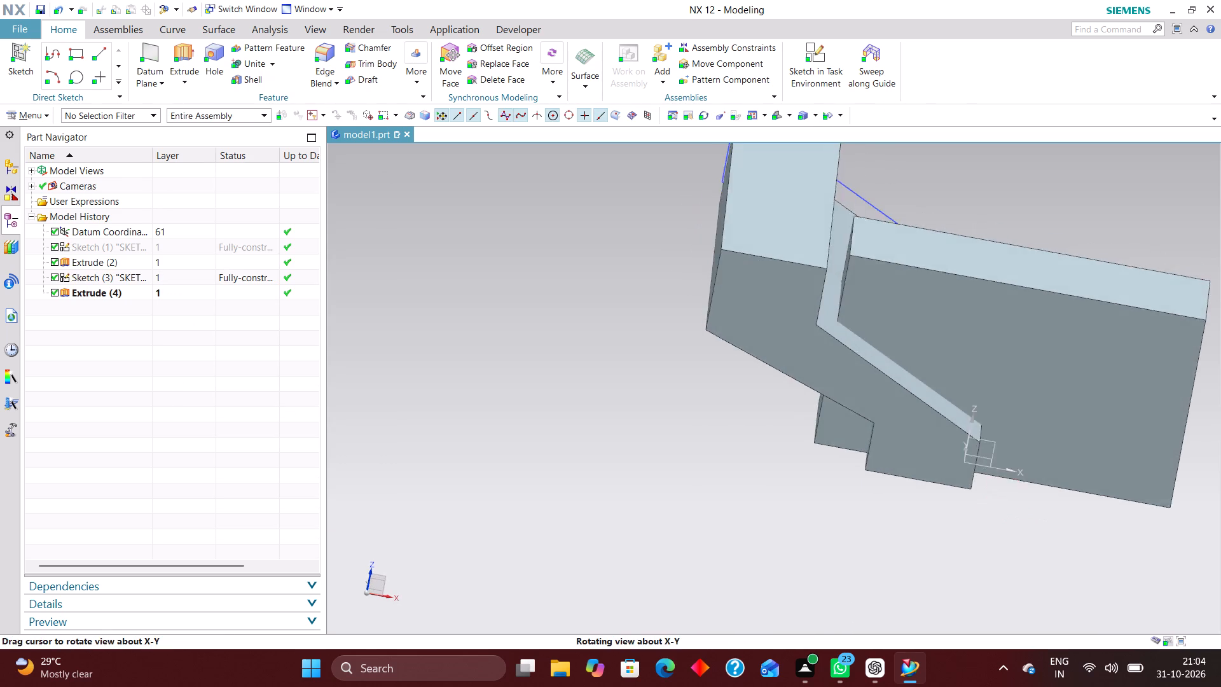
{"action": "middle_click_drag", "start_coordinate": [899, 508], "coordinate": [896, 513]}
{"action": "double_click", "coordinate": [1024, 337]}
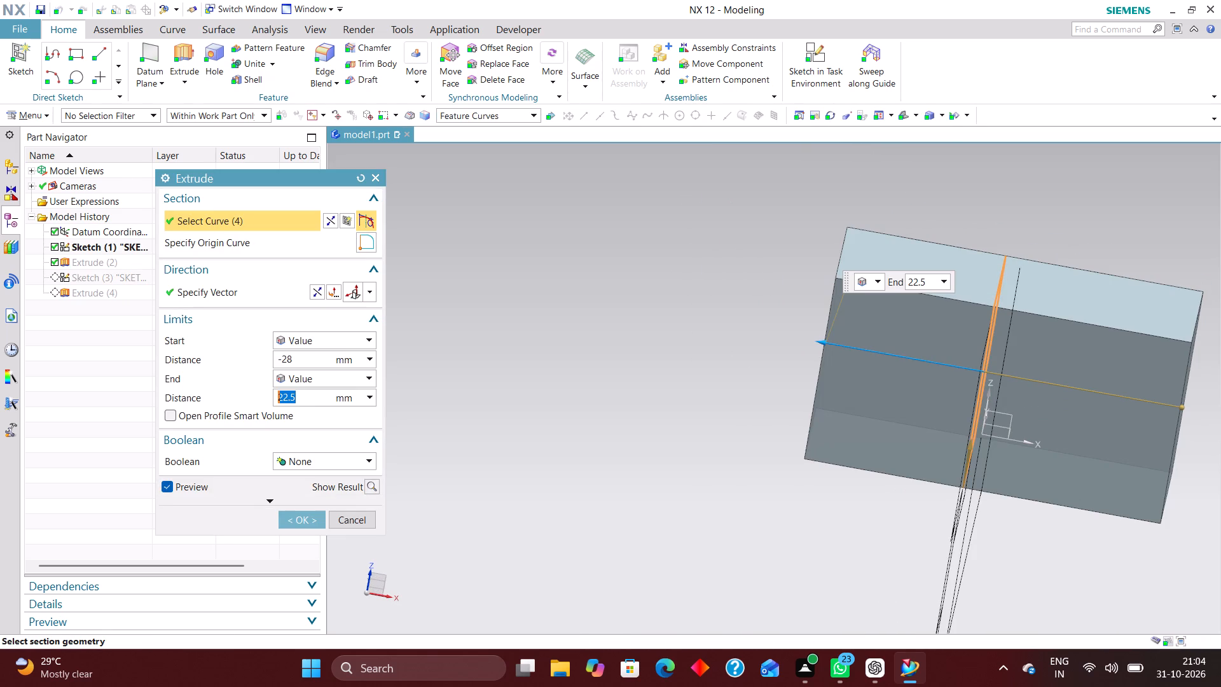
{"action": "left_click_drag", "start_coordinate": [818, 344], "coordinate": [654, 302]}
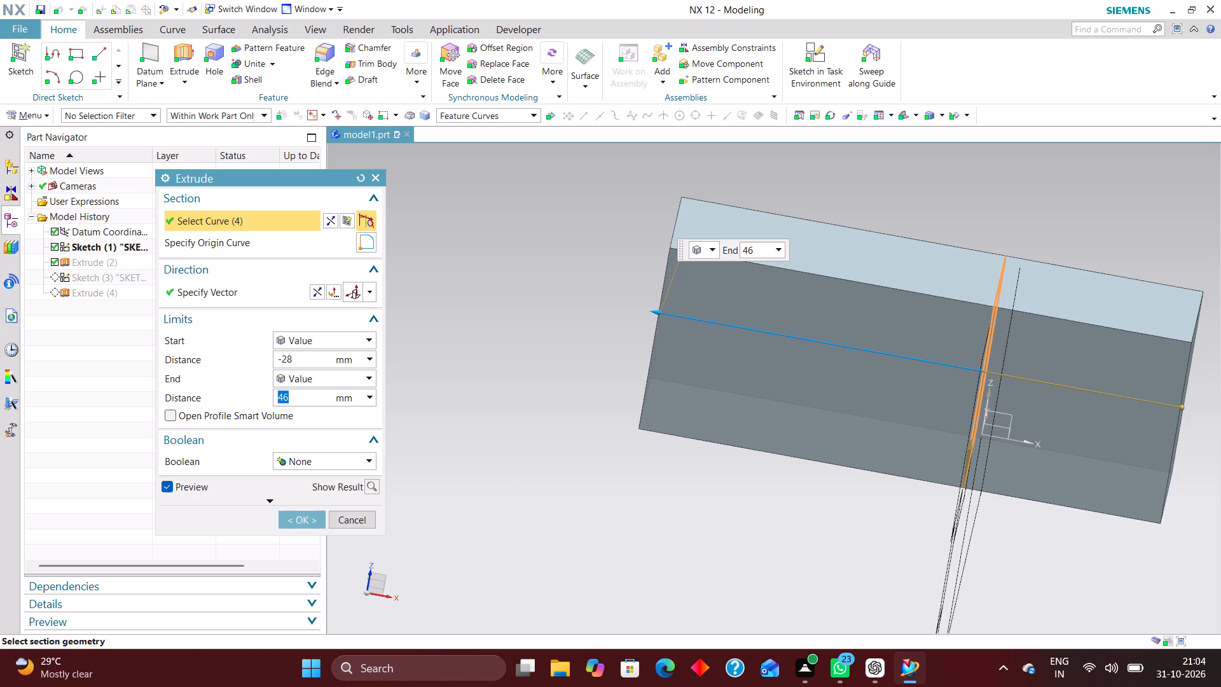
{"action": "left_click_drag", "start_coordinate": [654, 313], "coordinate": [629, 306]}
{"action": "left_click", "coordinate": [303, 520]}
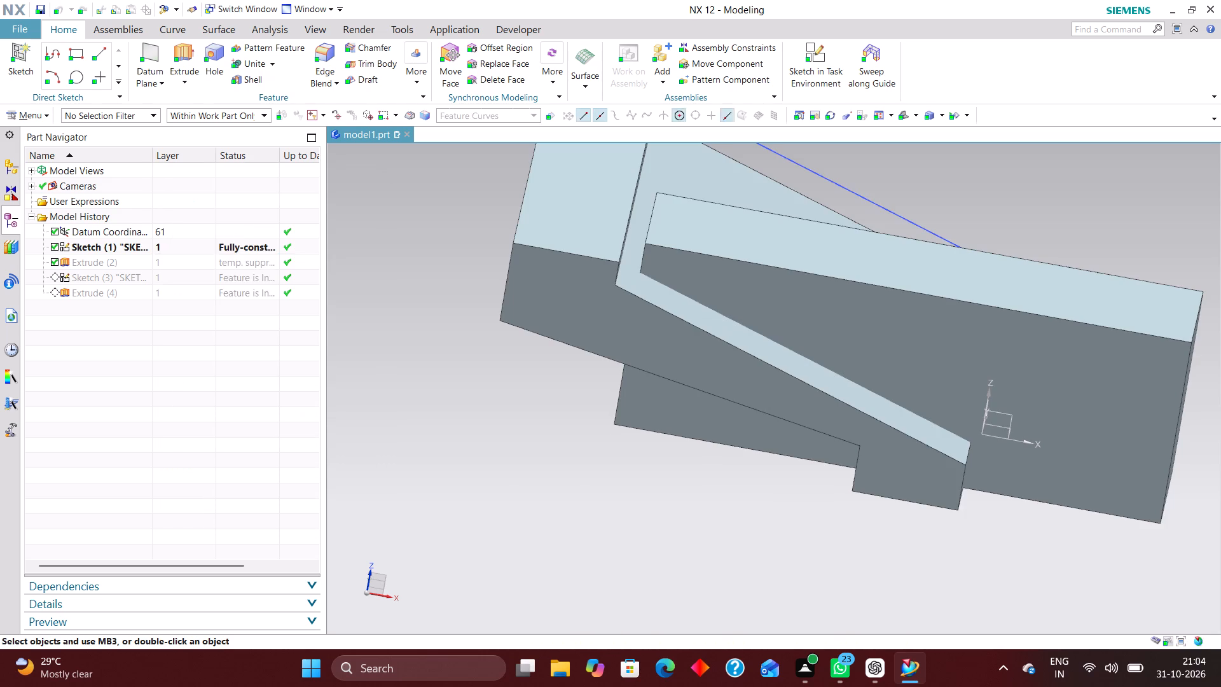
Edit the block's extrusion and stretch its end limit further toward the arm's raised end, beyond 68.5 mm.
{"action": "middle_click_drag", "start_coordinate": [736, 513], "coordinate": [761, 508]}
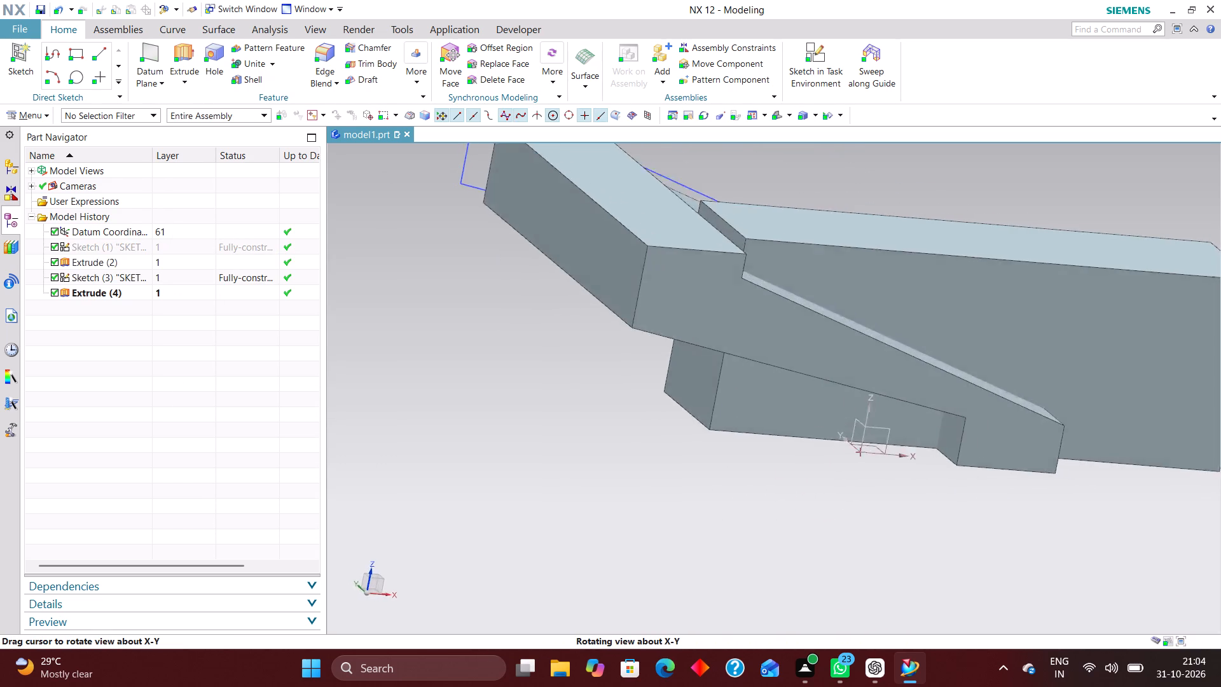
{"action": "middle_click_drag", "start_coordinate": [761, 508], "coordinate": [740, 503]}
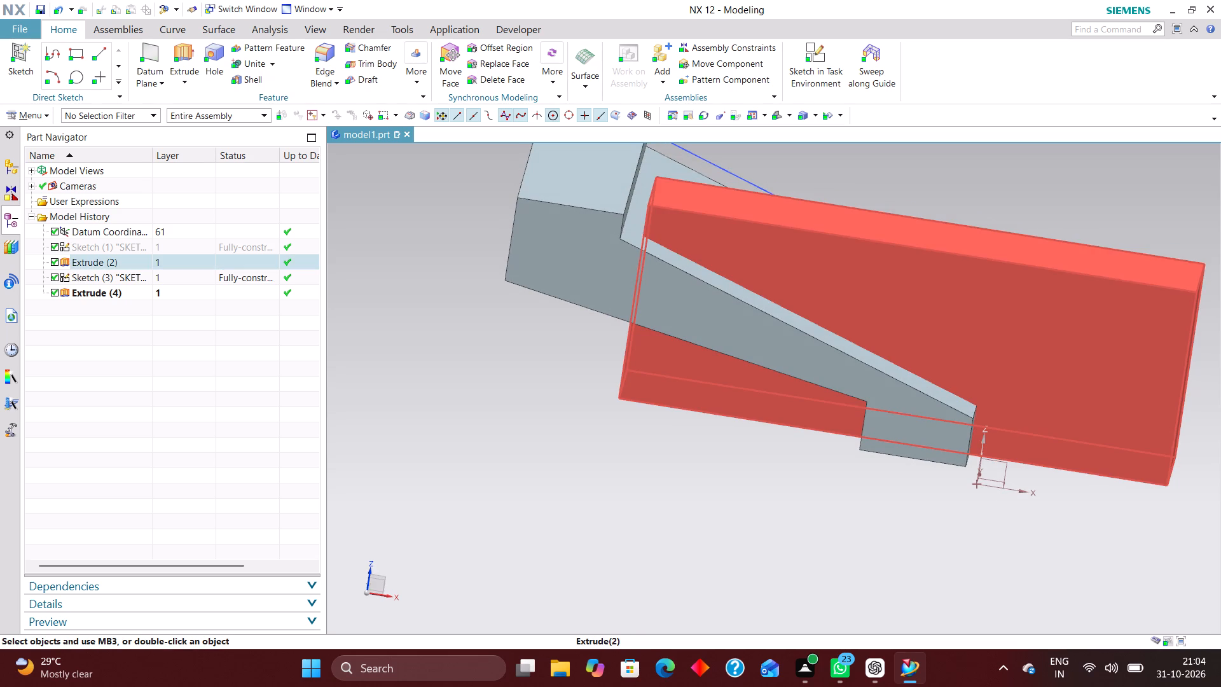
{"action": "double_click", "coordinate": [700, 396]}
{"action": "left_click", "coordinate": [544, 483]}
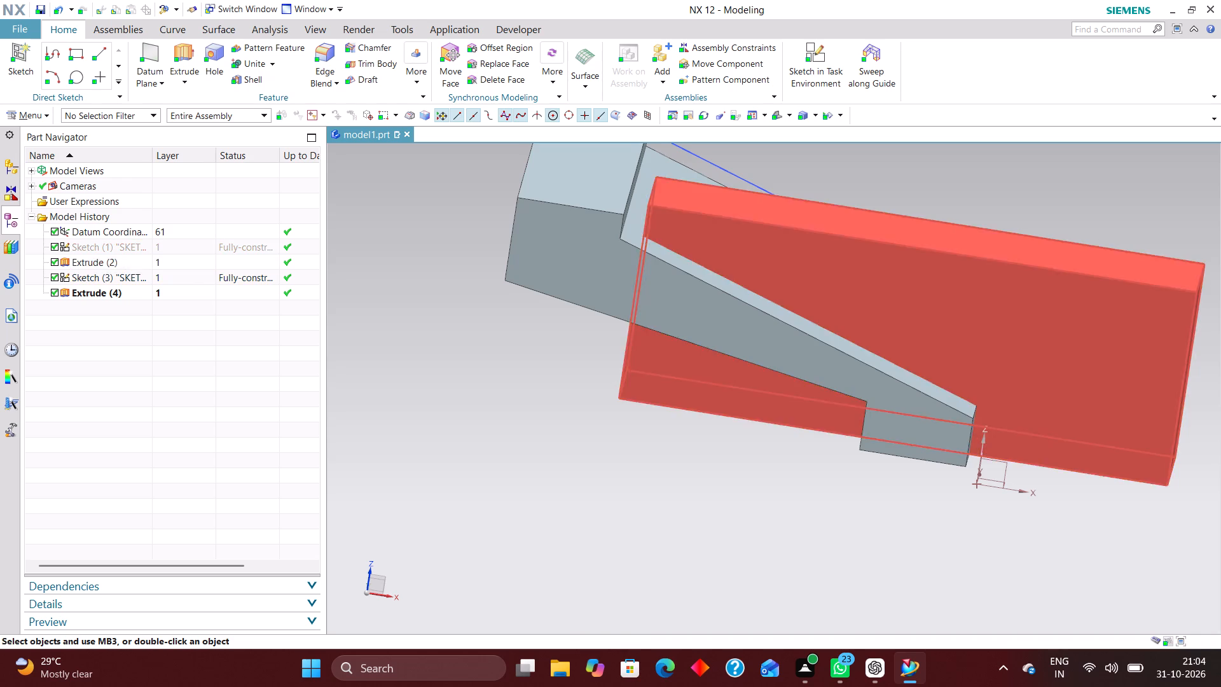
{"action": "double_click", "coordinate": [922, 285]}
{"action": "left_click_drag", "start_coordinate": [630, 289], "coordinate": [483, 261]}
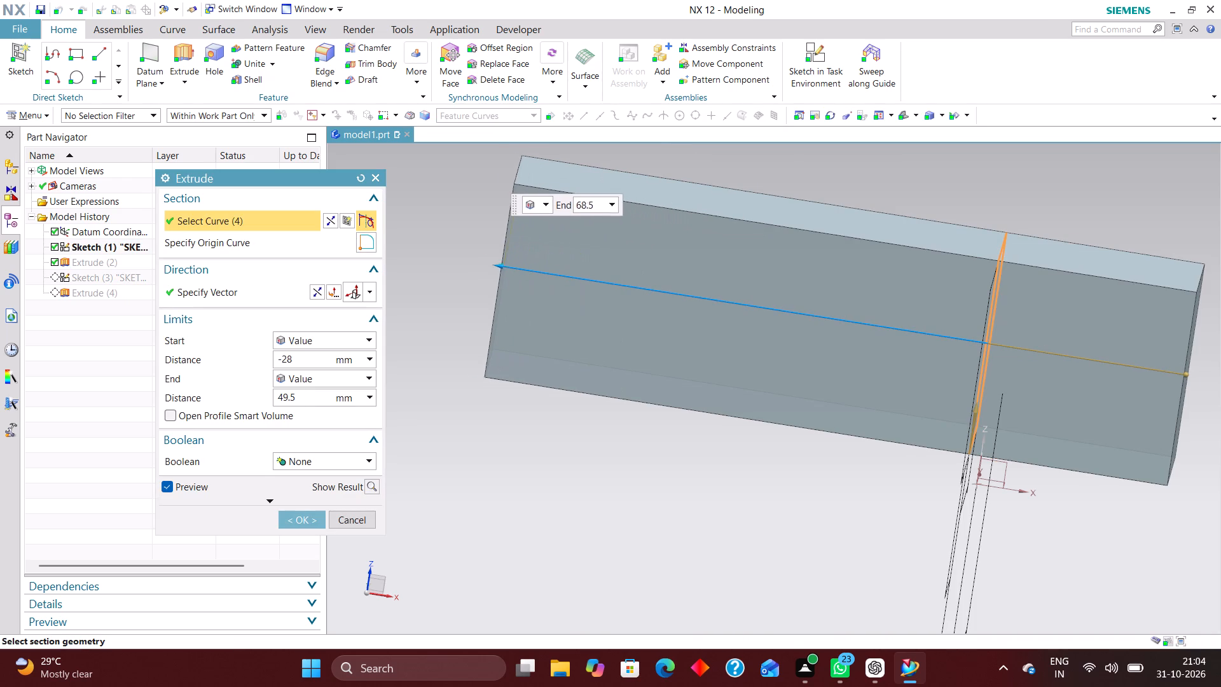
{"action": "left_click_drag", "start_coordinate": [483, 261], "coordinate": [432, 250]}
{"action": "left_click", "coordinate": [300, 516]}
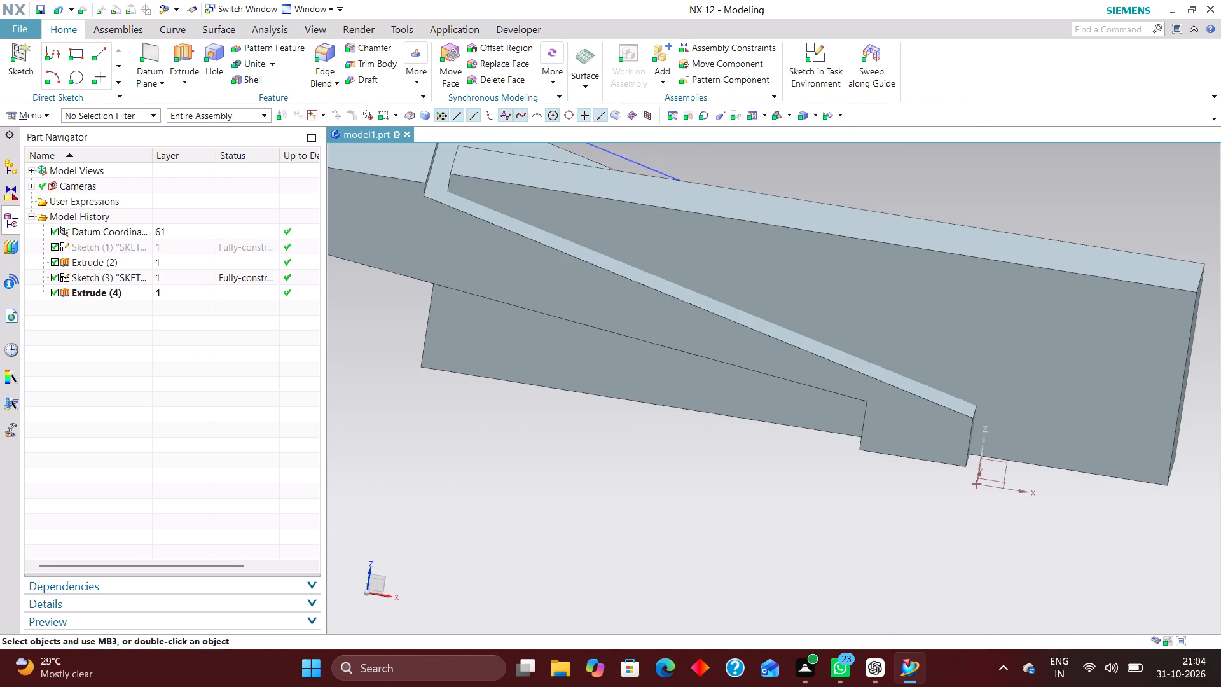
Undo the recent limit changes made to the block and offset arm extrusions.
{"action": "middle_click_drag", "start_coordinate": [661, 515], "coordinate": [689, 544]}
{"action": "scroll", "coordinate": [688, 536], "scroll_direction": "up", "scroll_amount": 1}
{"action": "scroll", "coordinate": [680, 517], "scroll_direction": "down", "scroll_amount": 4}
{"action": "middle_click_drag", "start_coordinate": [794, 525], "coordinate": [782, 516]}
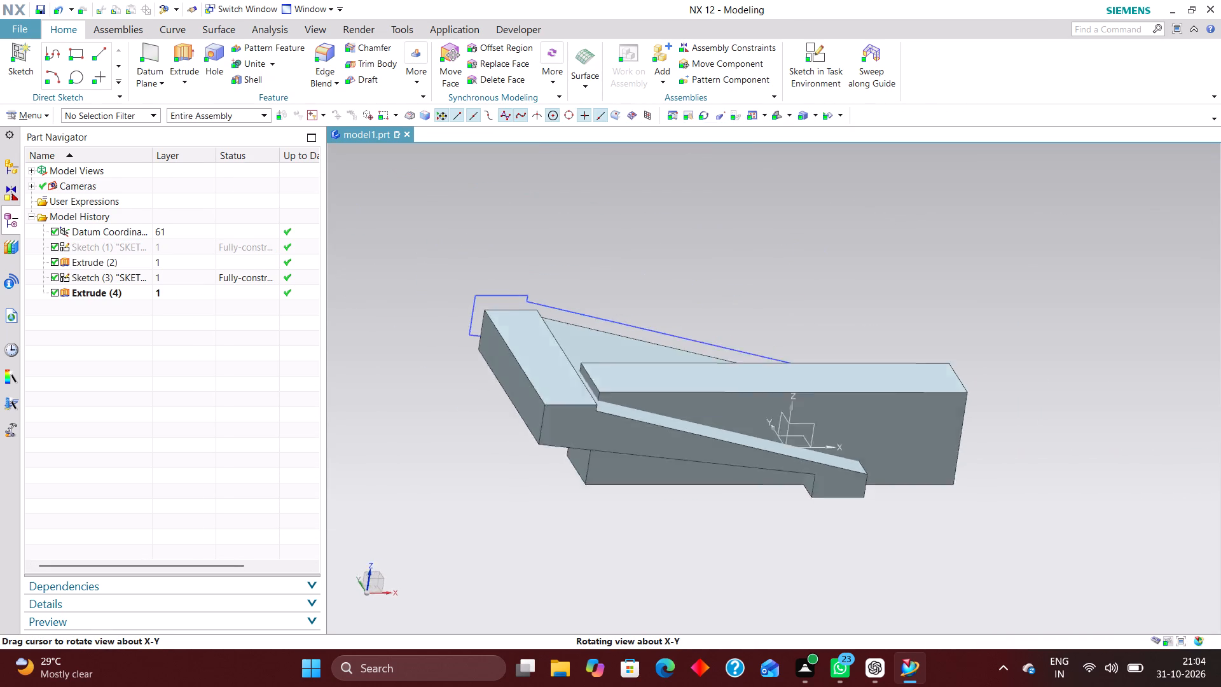
{"action": "middle_click_drag", "start_coordinate": [782, 516], "coordinate": [735, 523]}
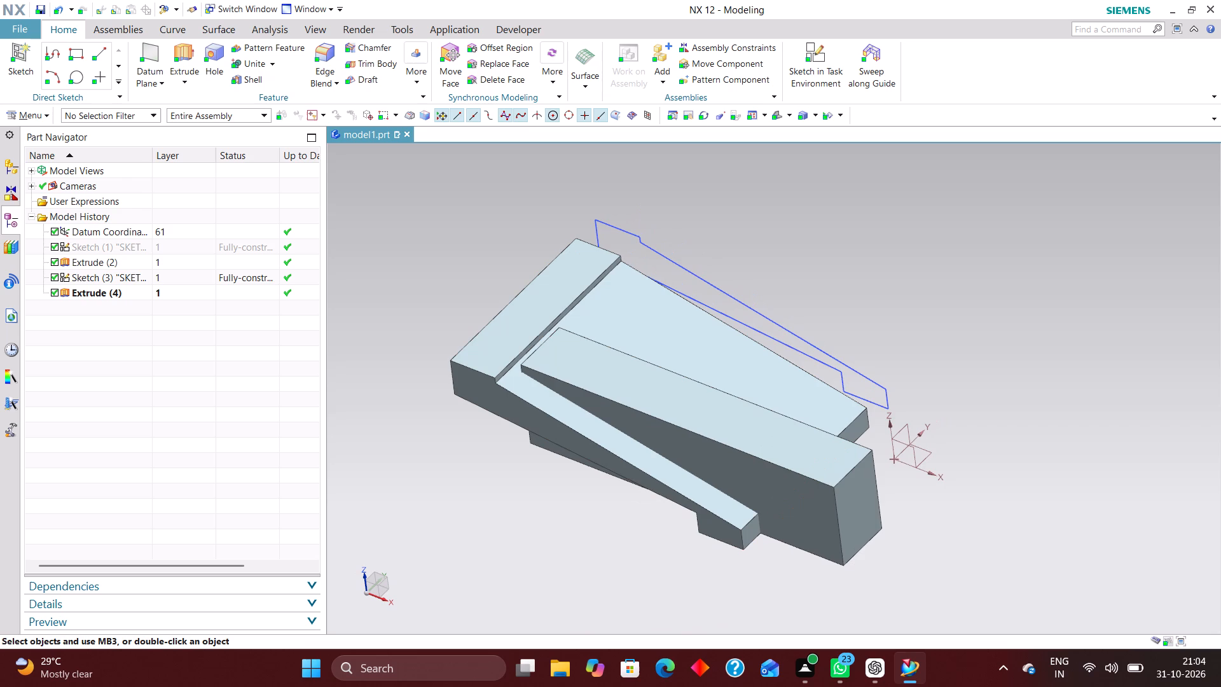
{"action": "left_click", "coordinate": [59, 11]}
{"action": "left_click", "coordinate": [59, 11]}
{"action": "left_click", "coordinate": [60, 11]}
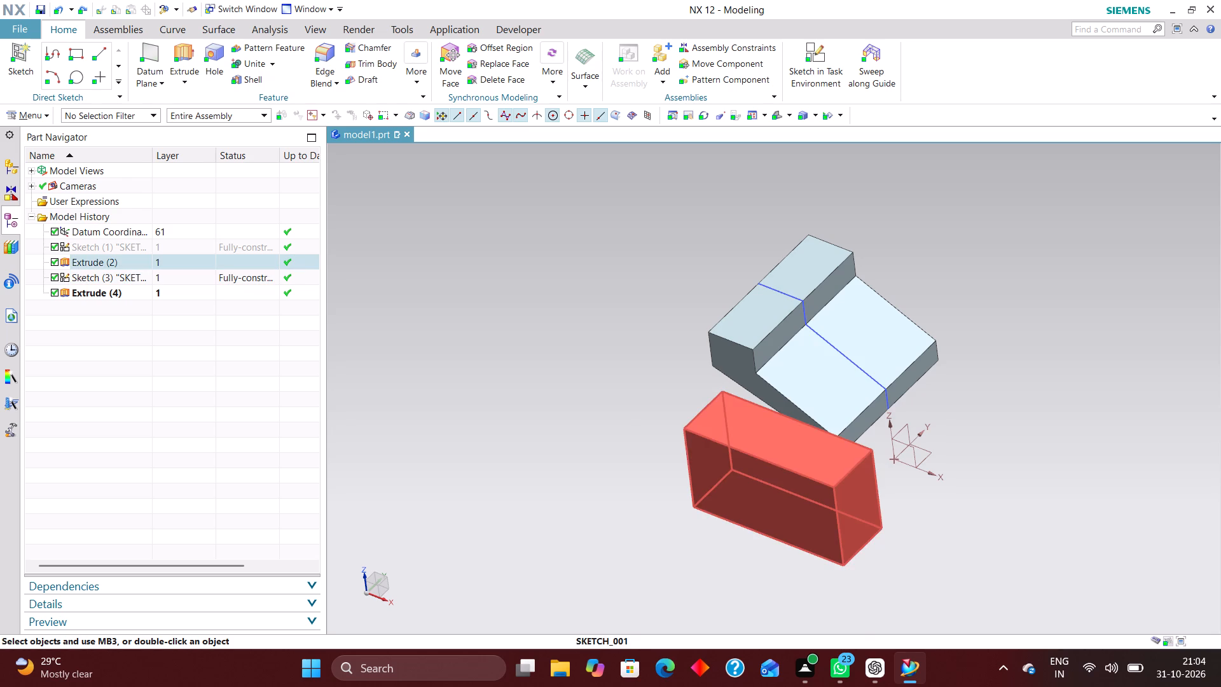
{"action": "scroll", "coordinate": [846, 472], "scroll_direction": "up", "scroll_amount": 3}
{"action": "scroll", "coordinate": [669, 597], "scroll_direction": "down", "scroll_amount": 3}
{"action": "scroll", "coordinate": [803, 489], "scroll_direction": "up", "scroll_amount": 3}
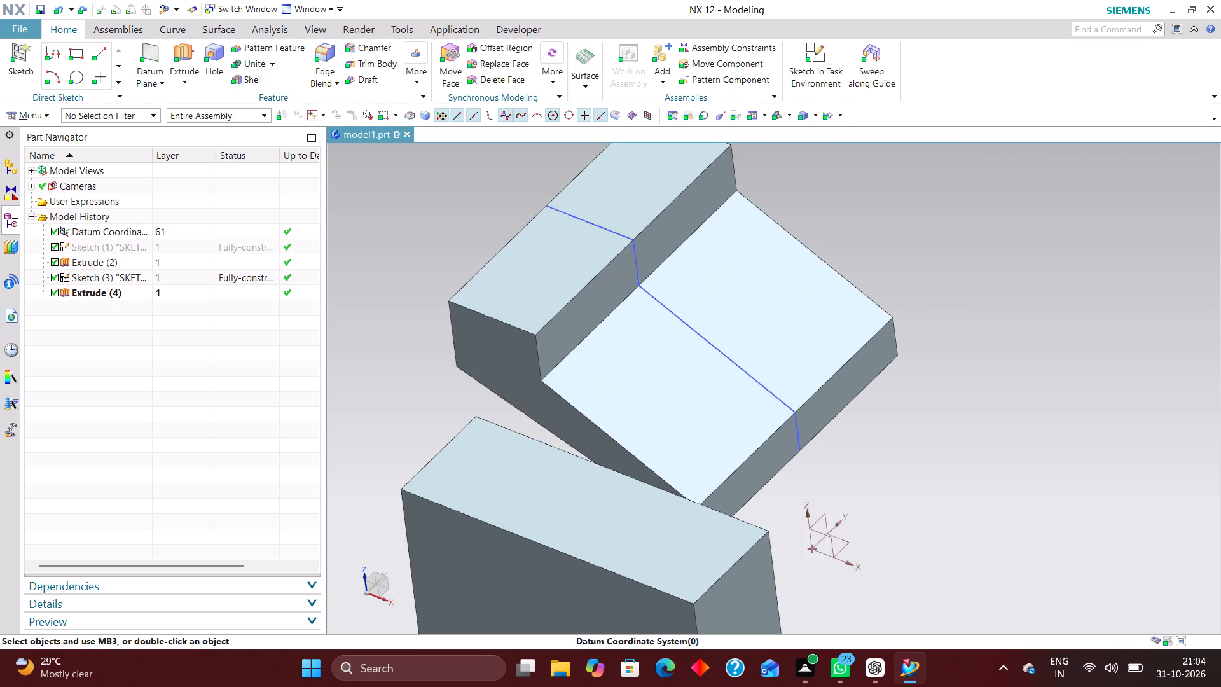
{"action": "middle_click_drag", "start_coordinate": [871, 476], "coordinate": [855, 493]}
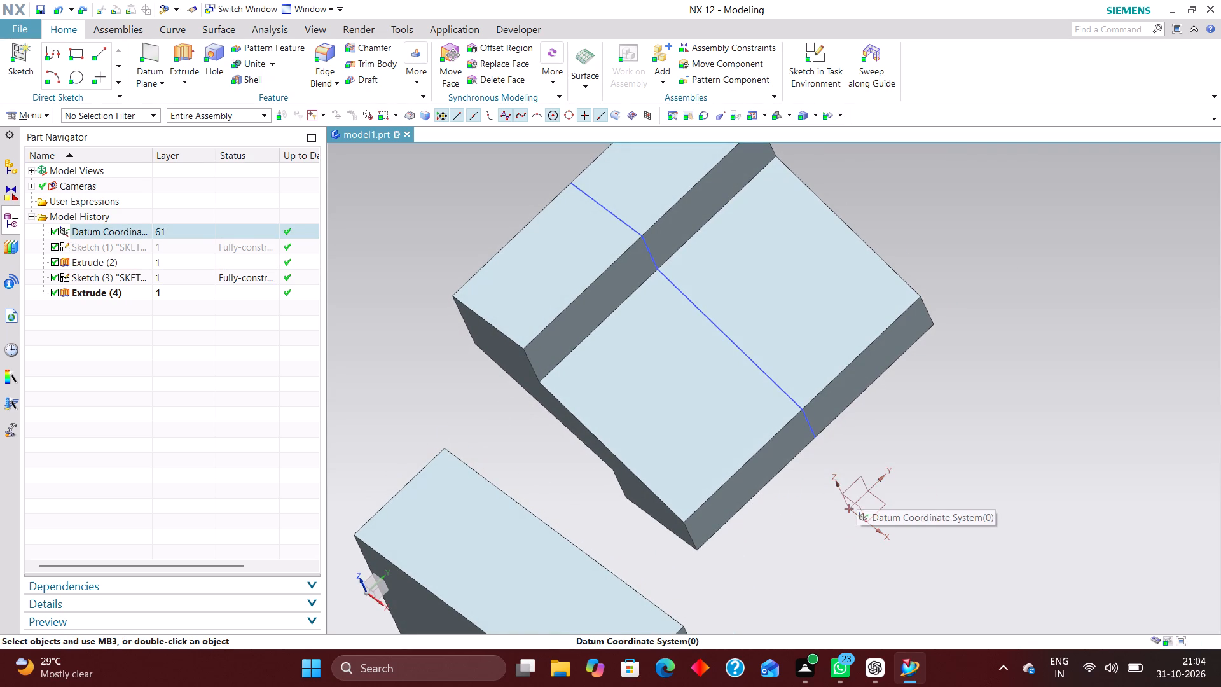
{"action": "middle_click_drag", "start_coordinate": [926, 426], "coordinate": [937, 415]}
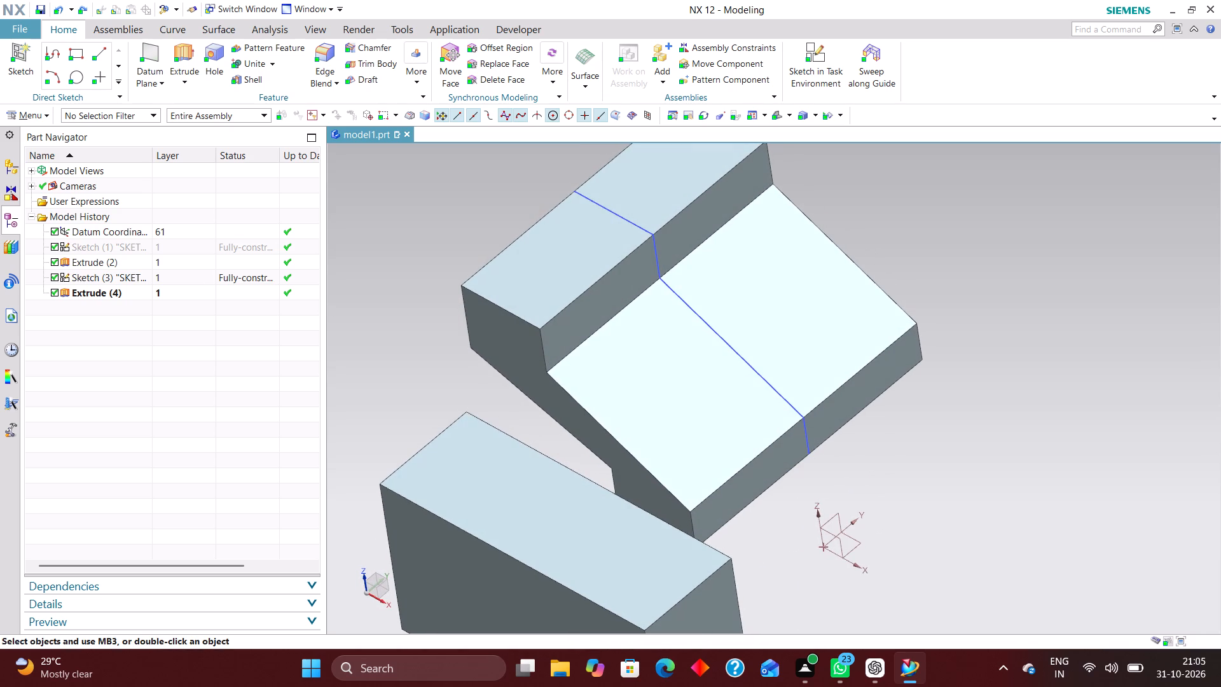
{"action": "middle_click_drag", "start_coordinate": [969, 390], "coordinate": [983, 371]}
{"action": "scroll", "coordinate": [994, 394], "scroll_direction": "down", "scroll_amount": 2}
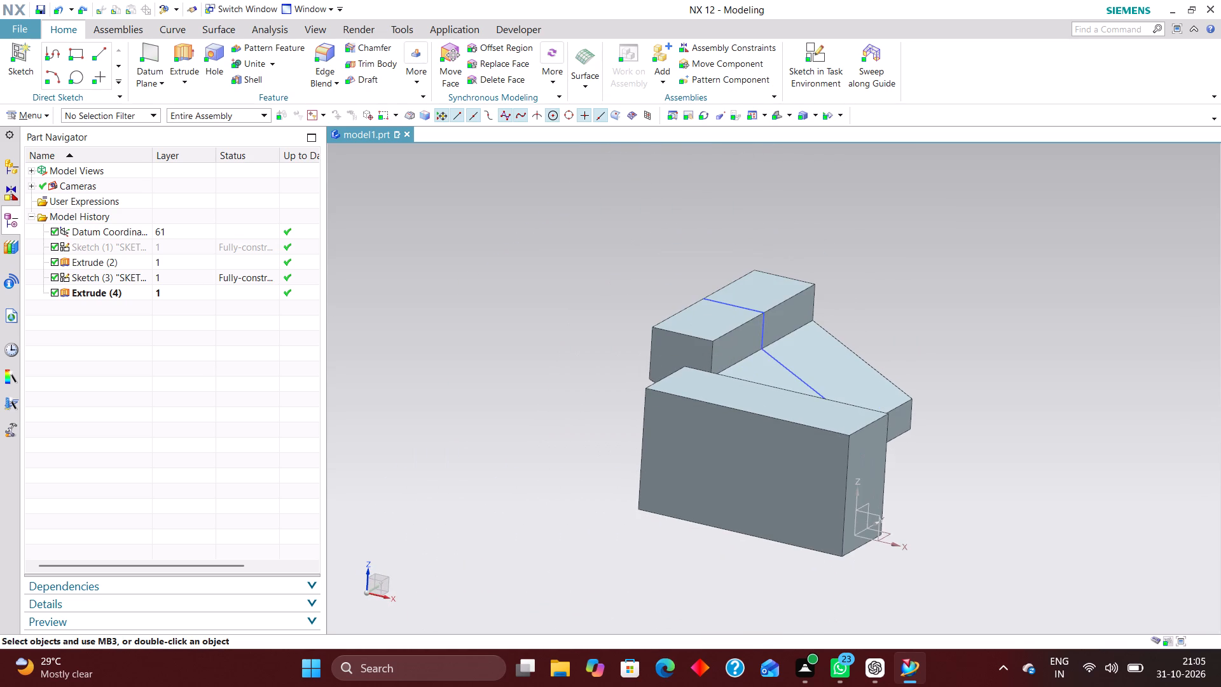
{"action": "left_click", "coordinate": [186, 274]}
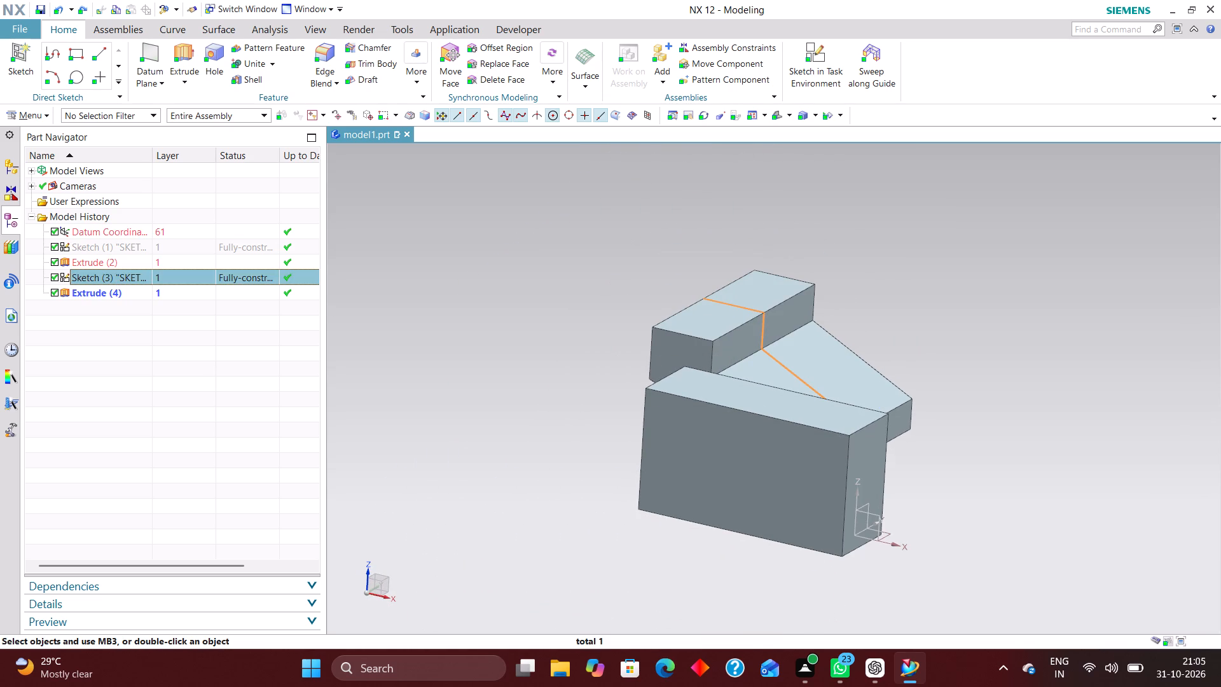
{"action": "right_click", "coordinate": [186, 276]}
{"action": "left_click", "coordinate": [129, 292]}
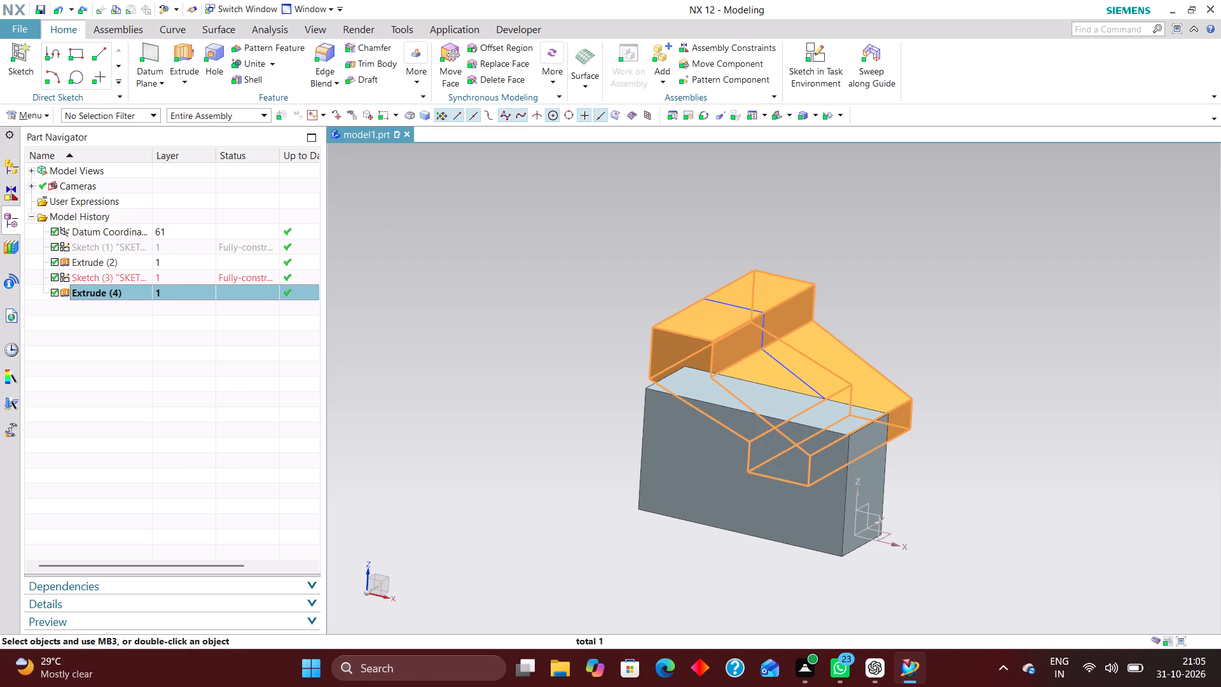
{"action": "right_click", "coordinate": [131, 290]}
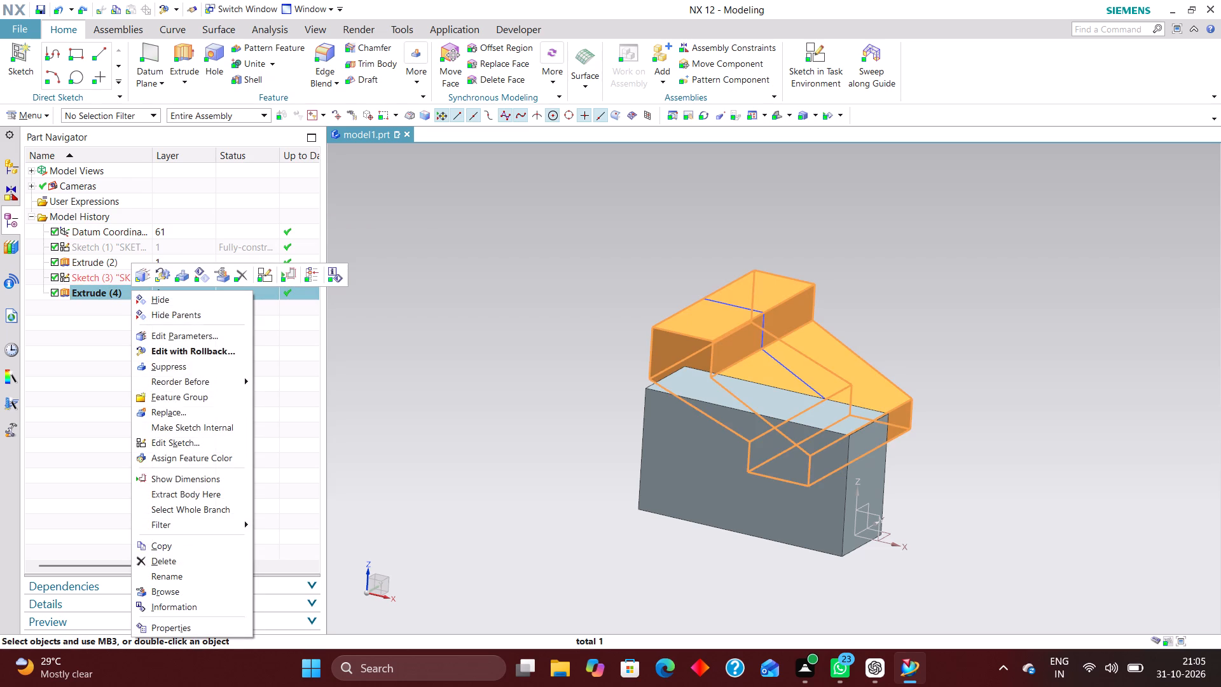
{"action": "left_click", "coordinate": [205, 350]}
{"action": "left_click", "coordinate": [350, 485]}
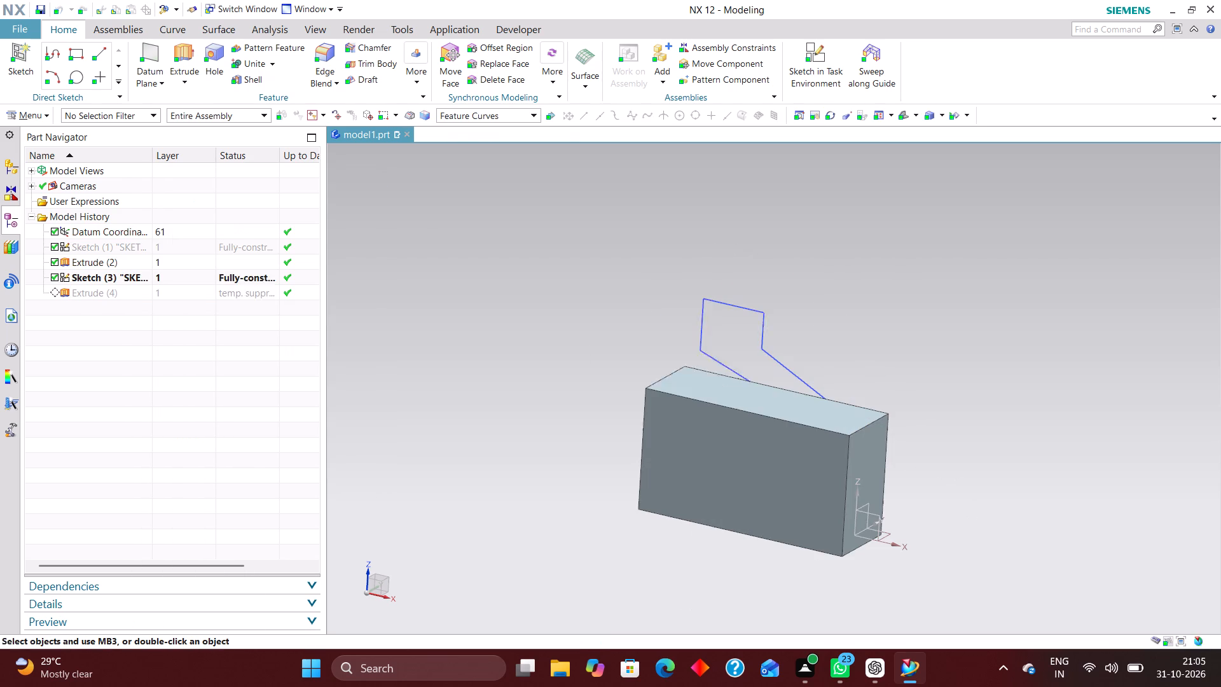
Open the offset arm's profile sketch for editing with rollback.
{"action": "left_click", "coordinate": [197, 275]}
{"action": "right_click", "coordinate": [192, 275]}
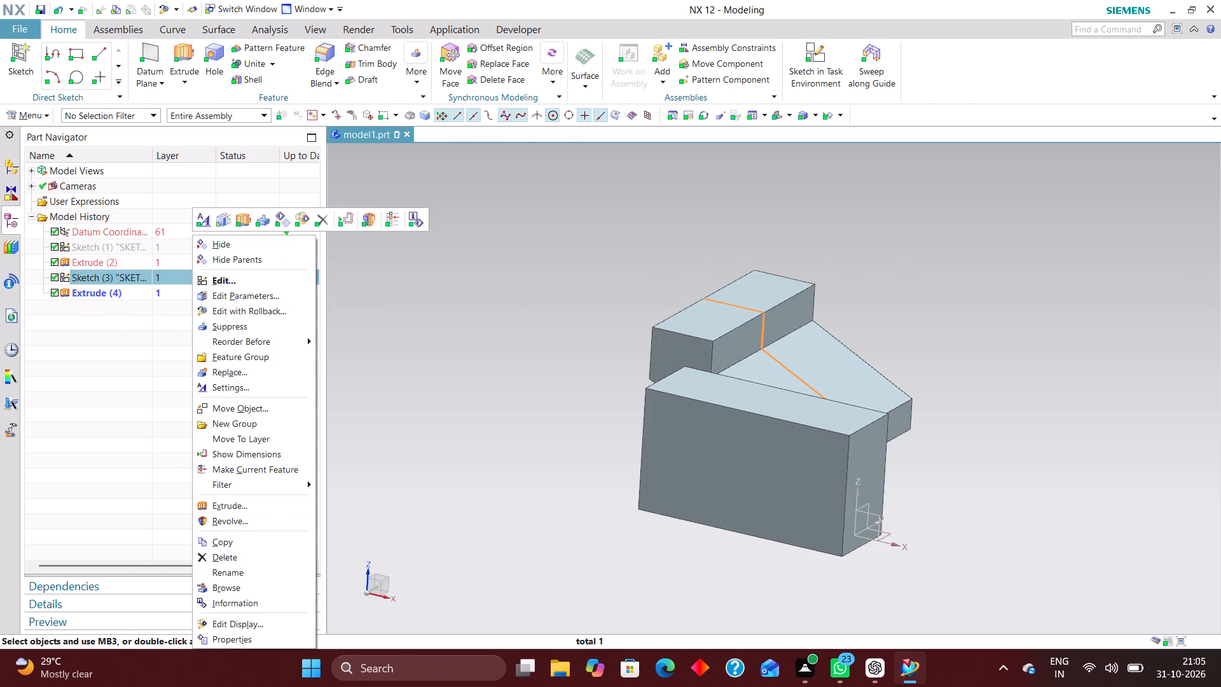
{"action": "left_click", "coordinate": [267, 312]}
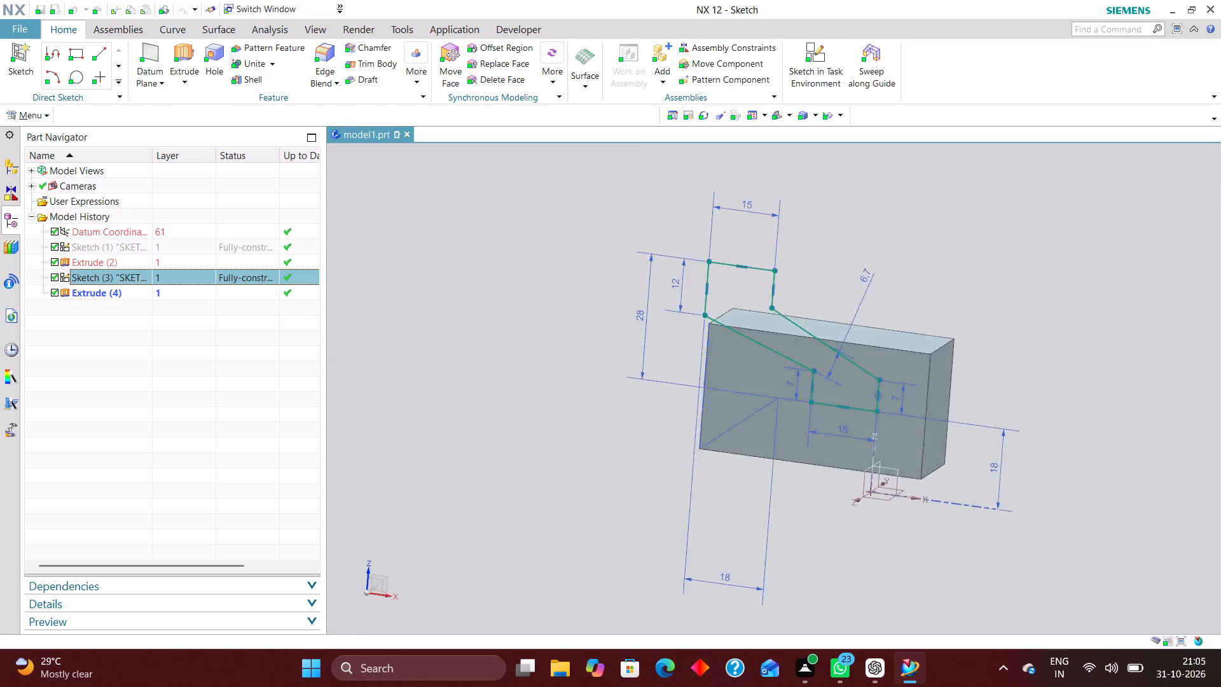
{"action": "scroll", "coordinate": [785, 345], "scroll_direction": "up", "scroll_amount": 3}
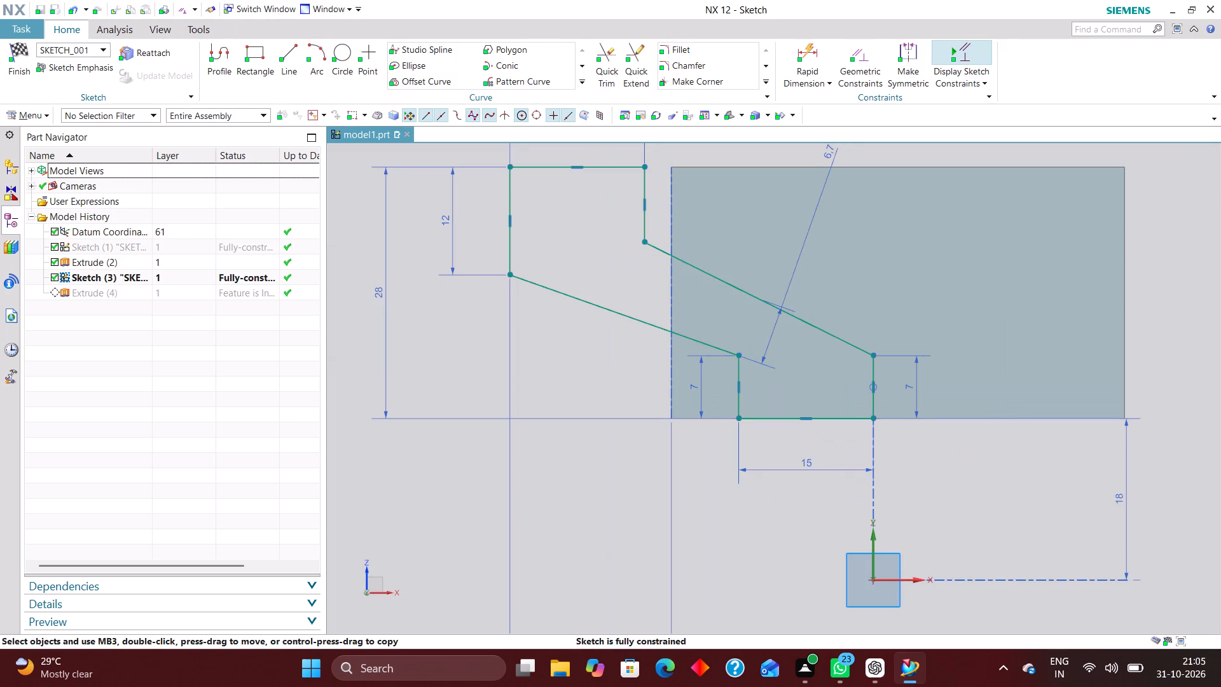
{"action": "scroll", "coordinate": [731, 378], "scroll_direction": "down", "scroll_amount": 2}
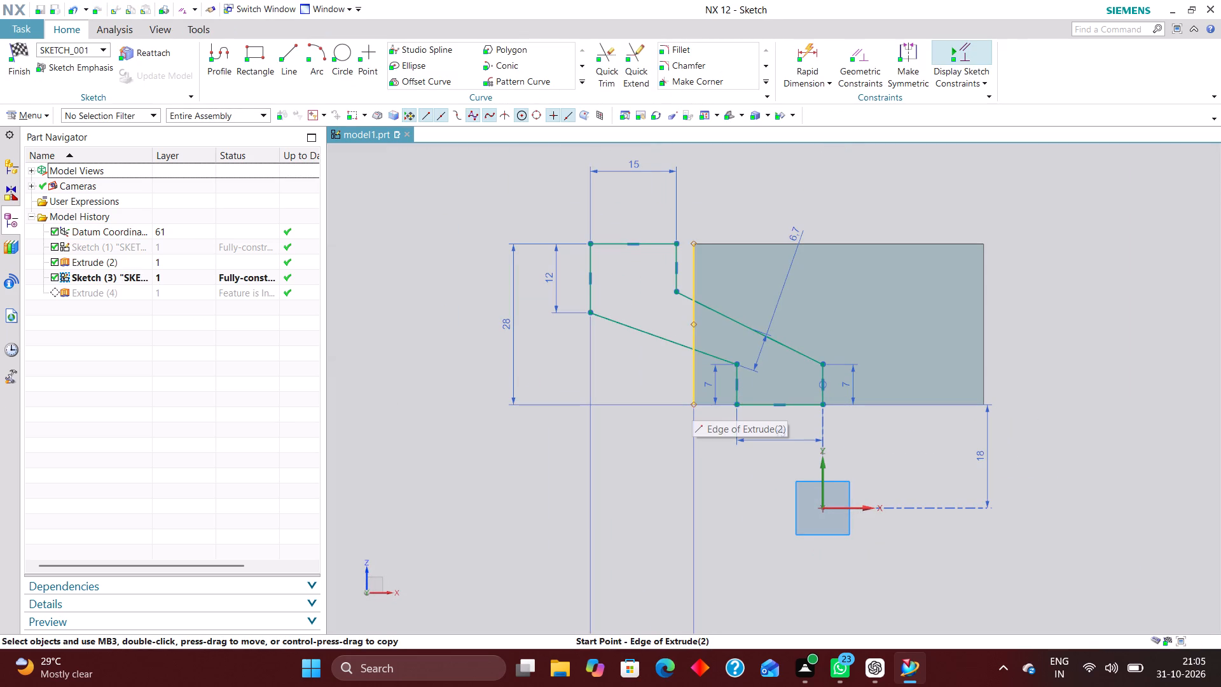
{"action": "right_click", "coordinate": [694, 442]}
{"action": "scroll", "coordinate": [635, 400], "scroll_direction": "down", "scroll_amount": 2}
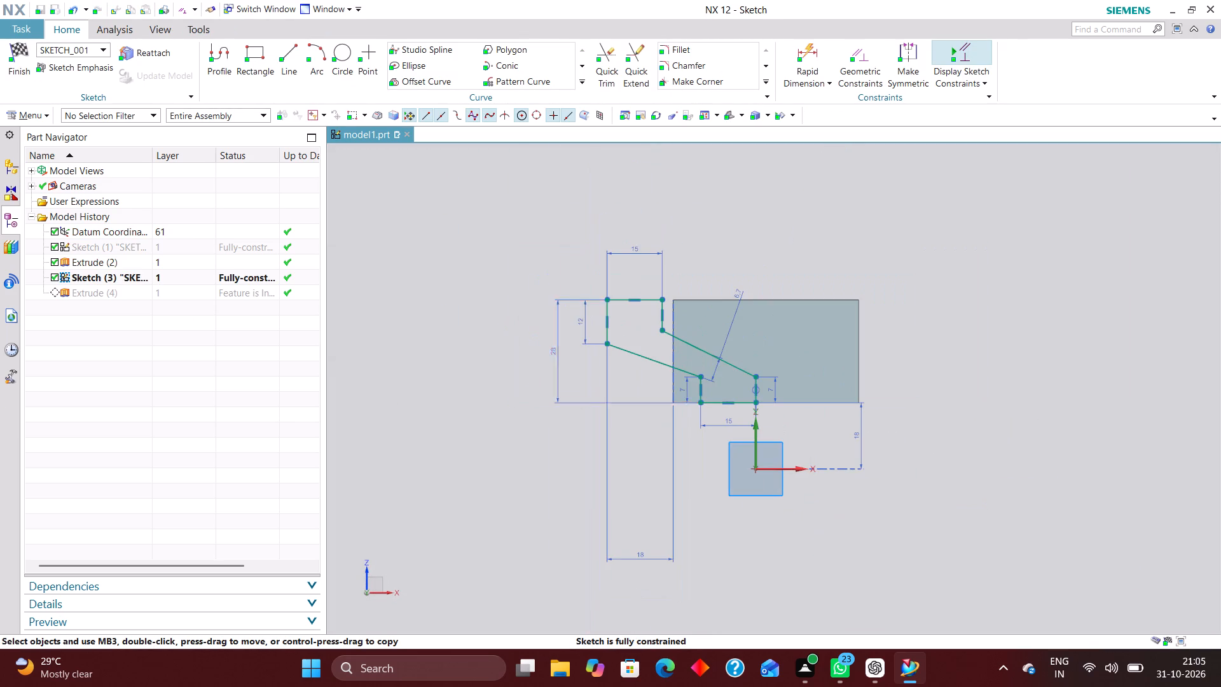
Add a horizontal dimension from the arm profile's outer vertical edge to the sketch's vertical axis.
{"action": "left_click", "coordinate": [807, 50]}
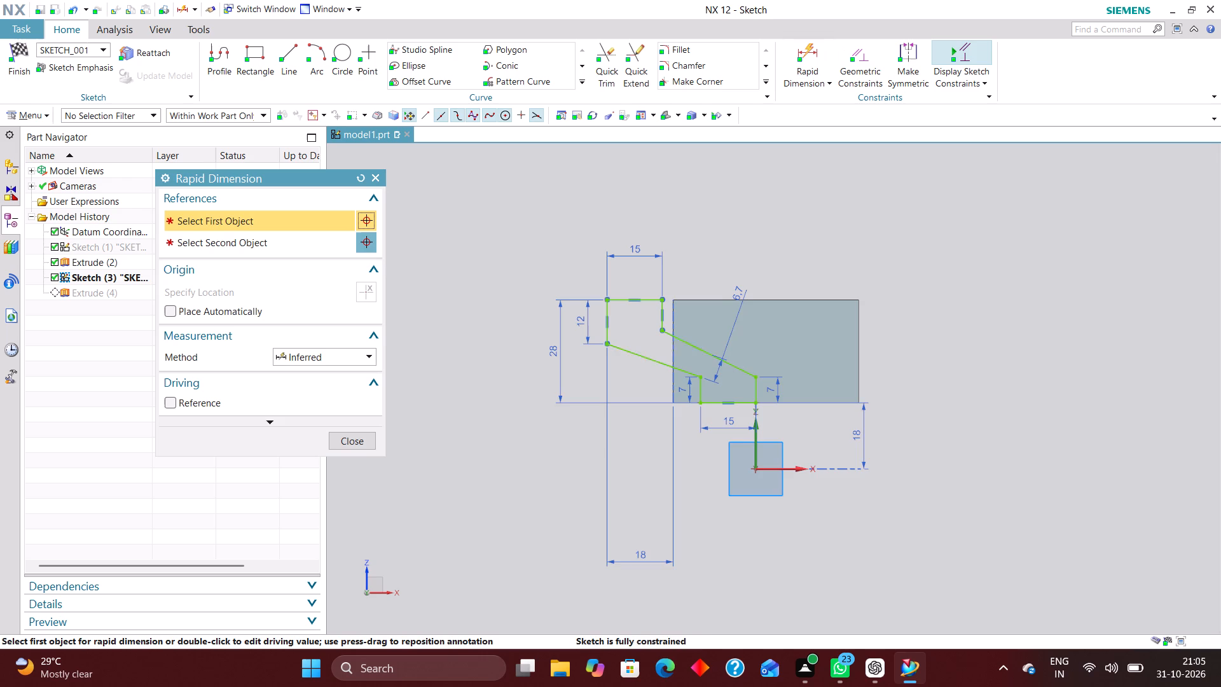
{"action": "scroll", "coordinate": [625, 342], "scroll_direction": "up", "scroll_amount": 1}
{"action": "left_click", "coordinate": [600, 330]}
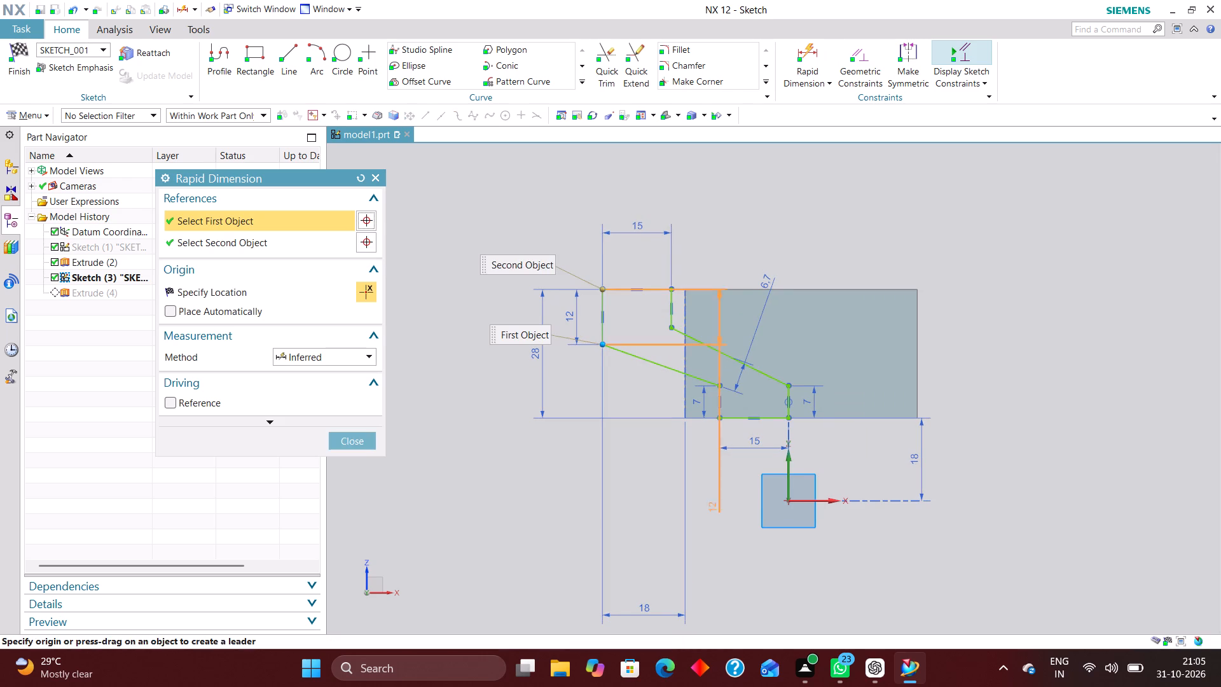
{"action": "left_click", "coordinate": [788, 482]}
{"action": "left_click", "coordinate": [685, 171]}
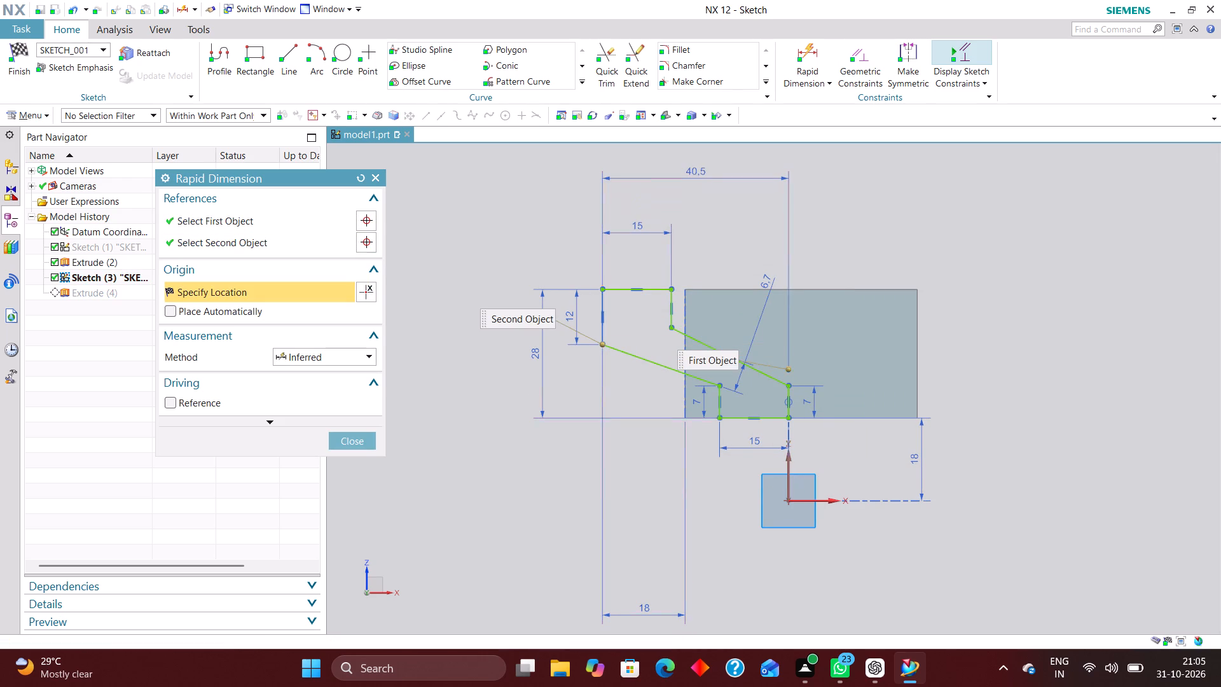
{"action": "left_click", "coordinate": [610, 370]}
{"action": "left_click", "coordinate": [373, 445]}
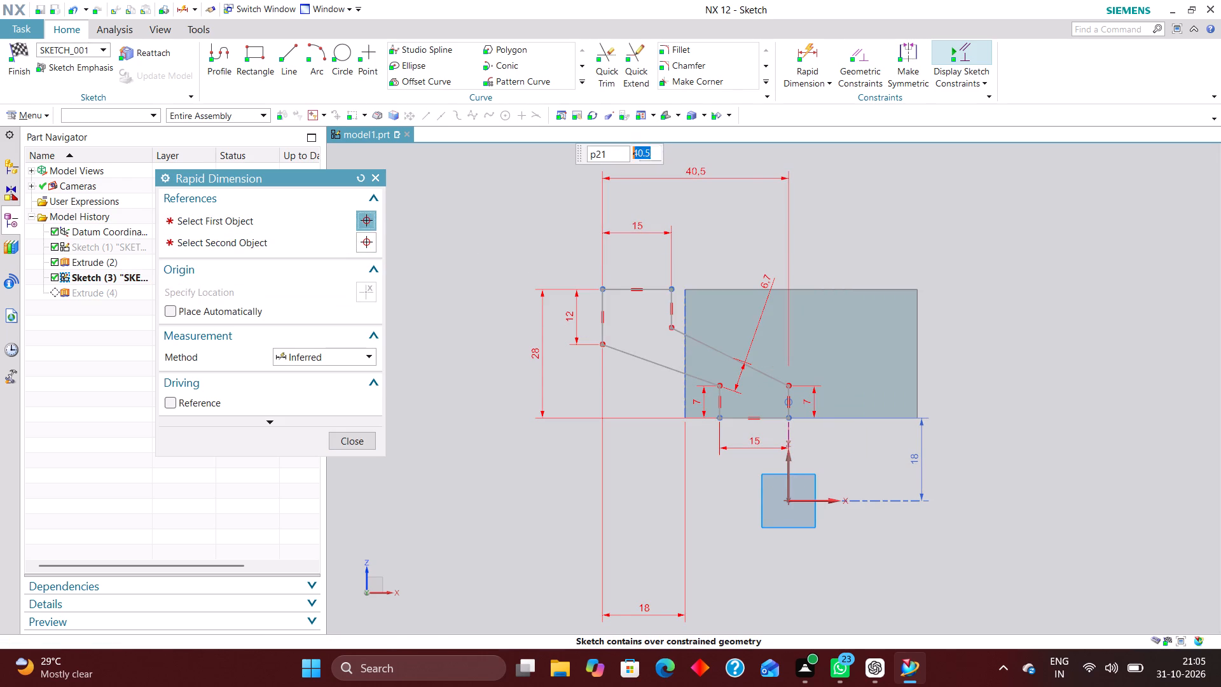
Delete the 18 mm horizontal dimension between the arm profile's outer edge and the block's edge.
{"action": "scroll", "coordinate": [644, 588], "scroll_direction": "up", "scroll_amount": 1}
{"action": "scroll", "coordinate": [625, 511], "scroll_direction": "down", "scroll_amount": 4}
{"action": "scroll", "coordinate": [626, 547], "scroll_direction": "up", "scroll_amount": 3}
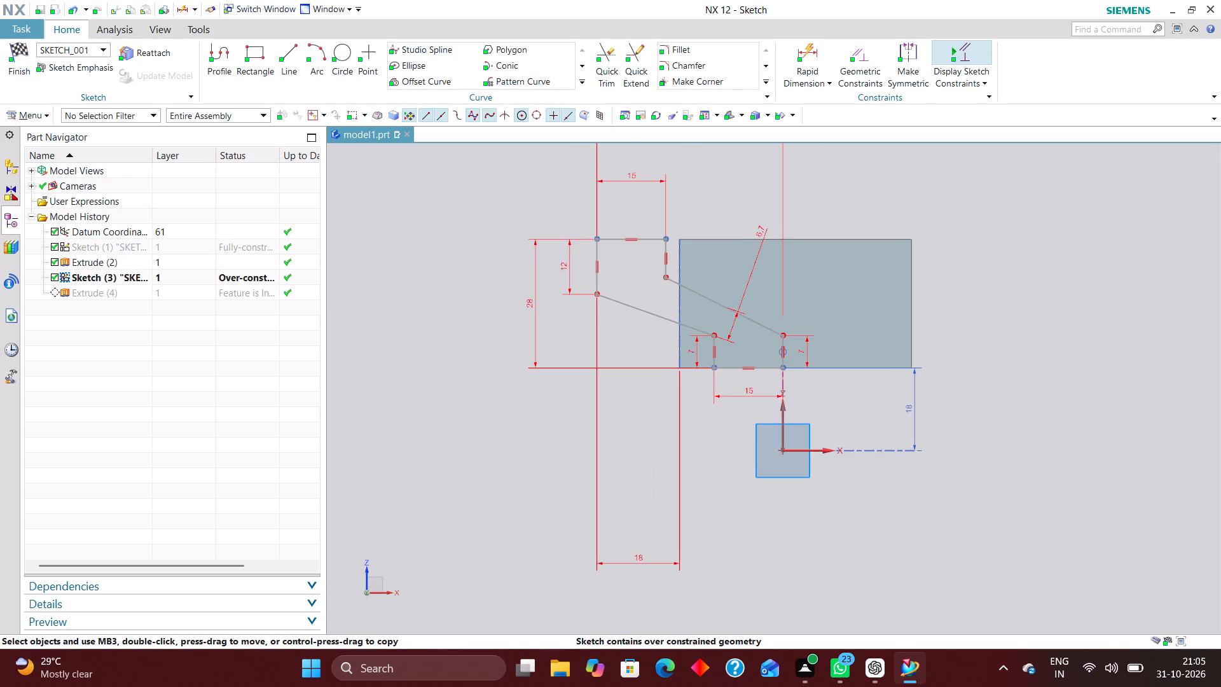
{"action": "right_click_drag", "start_coordinate": [649, 559], "coordinate": [498, 523]}
{"action": "scroll", "coordinate": [578, 523], "scroll_direction": "down", "scroll_amount": 1}
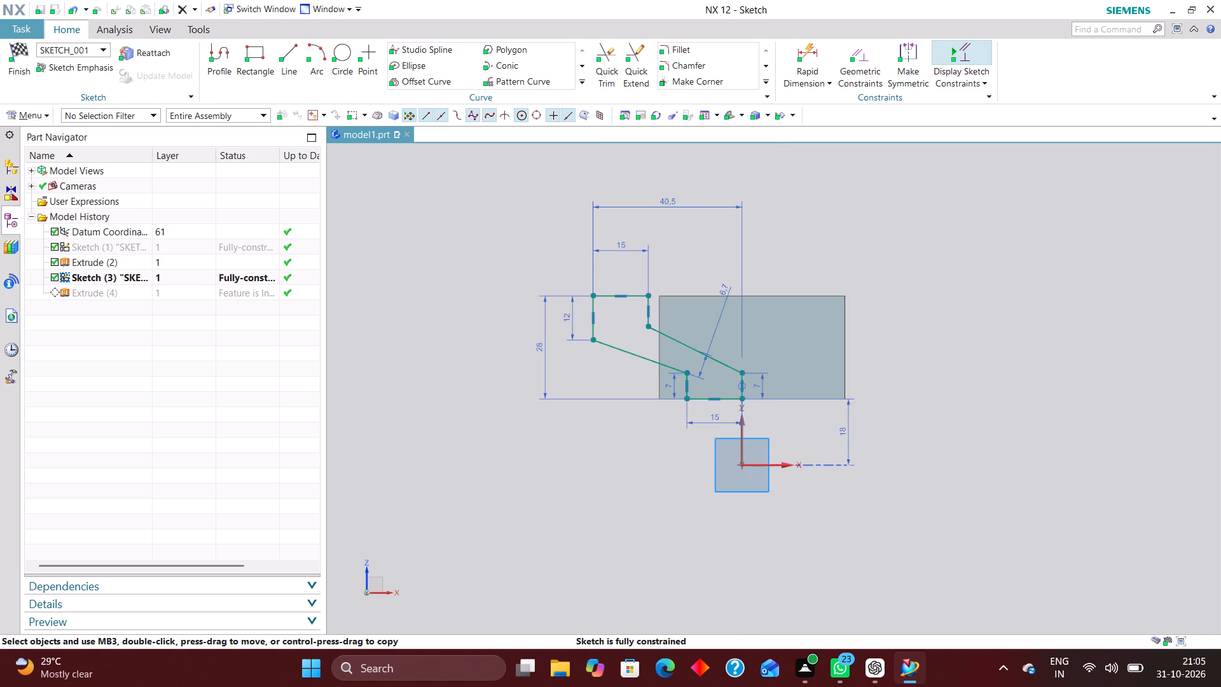
Reposition the 6.7 mm perpendicular dimension of the sloped web so its text sits above the block outline.
{"action": "scroll", "coordinate": [652, 327], "scroll_direction": "up", "scroll_amount": 4}
{"action": "scroll", "coordinate": [617, 498], "scroll_direction": "down", "scroll_amount": 1}
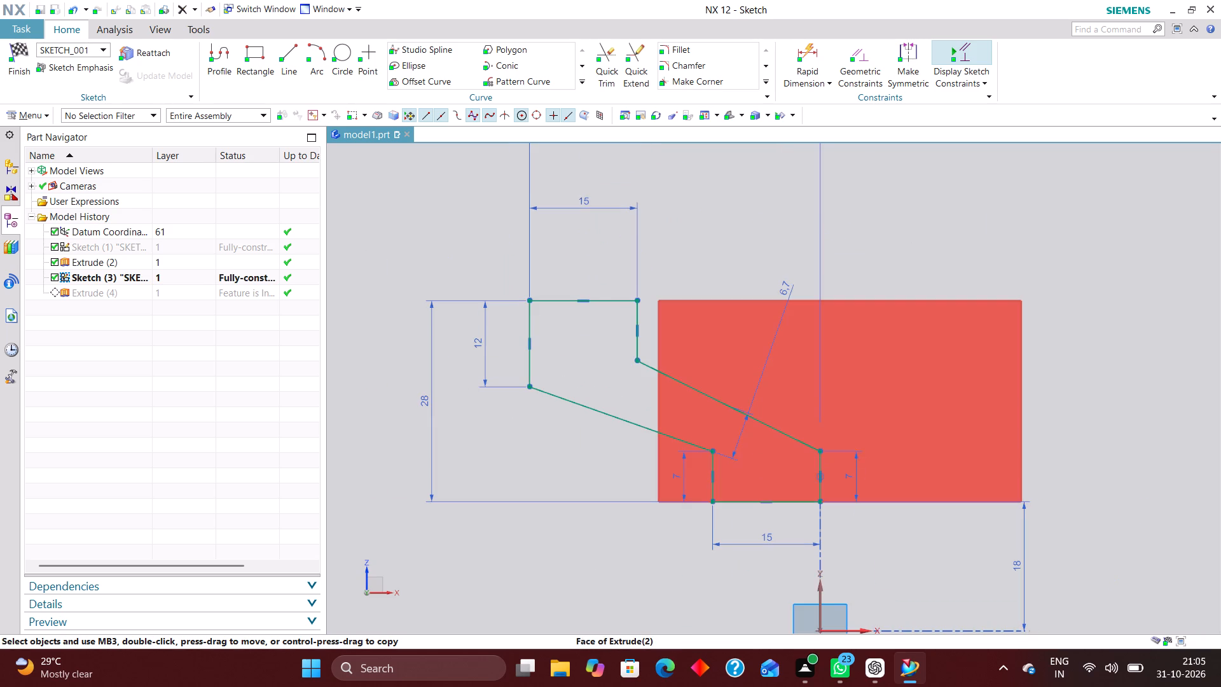
{"action": "left_click_drag", "start_coordinate": [787, 284], "coordinate": [769, 298]}
{"action": "left_click", "coordinate": [767, 250]}
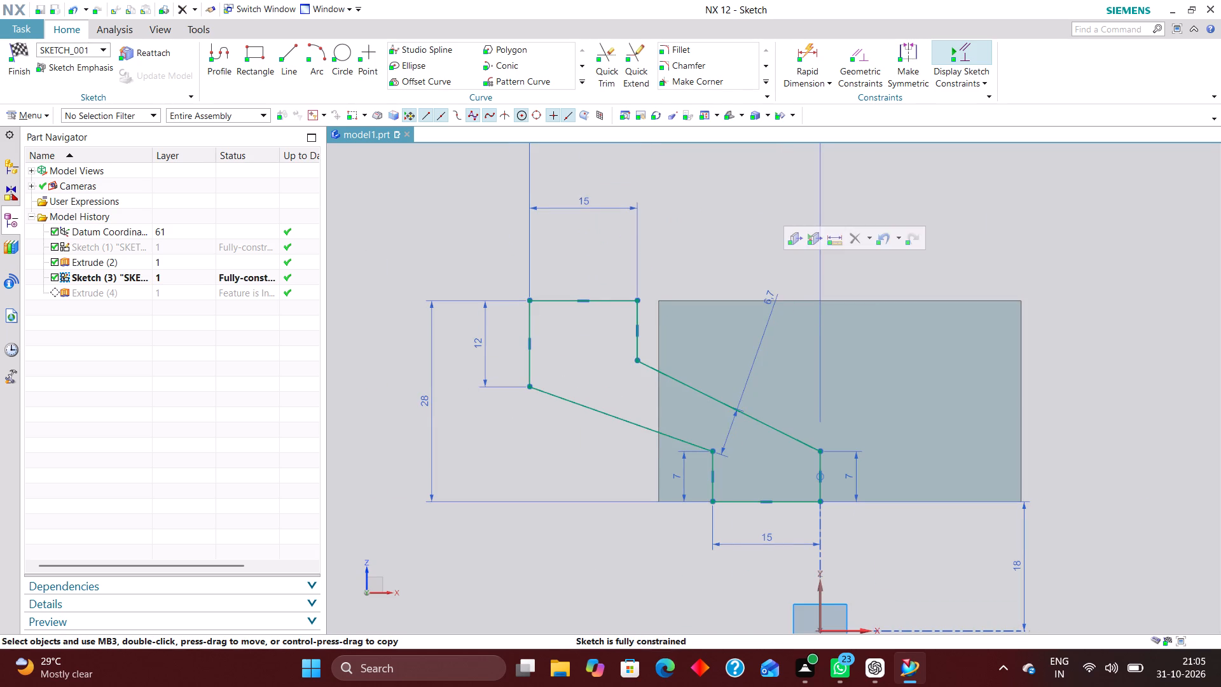
{"action": "left_click_drag", "start_coordinate": [771, 297], "coordinate": [752, 245]}
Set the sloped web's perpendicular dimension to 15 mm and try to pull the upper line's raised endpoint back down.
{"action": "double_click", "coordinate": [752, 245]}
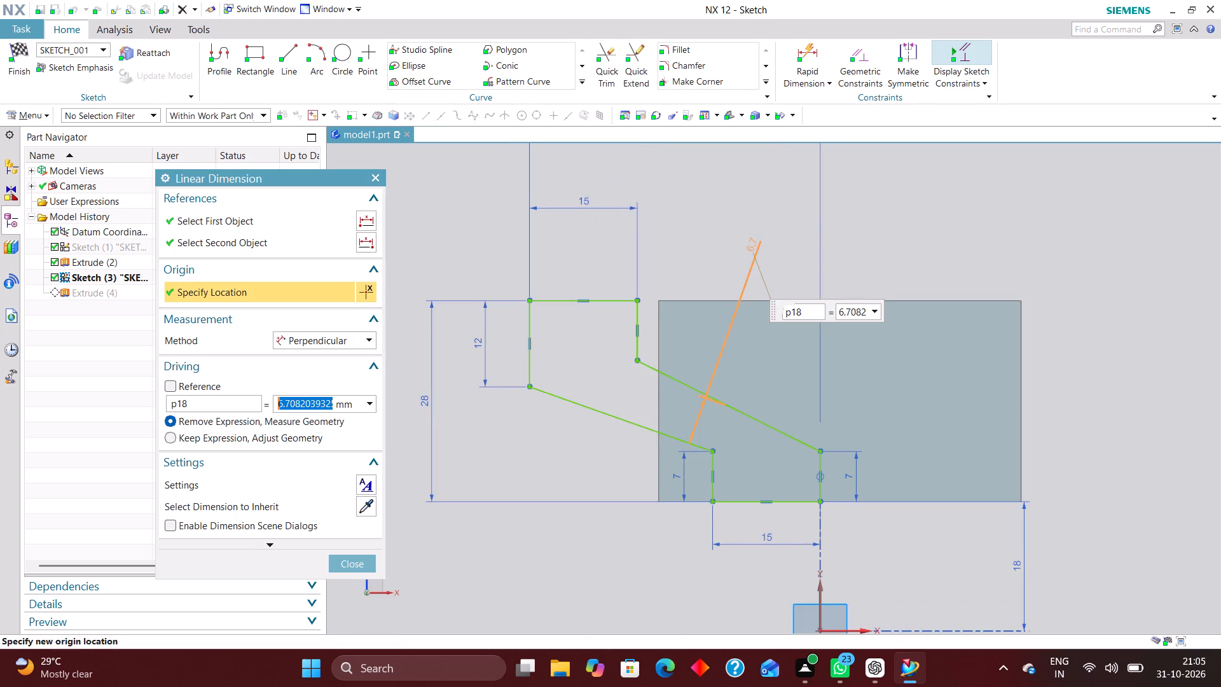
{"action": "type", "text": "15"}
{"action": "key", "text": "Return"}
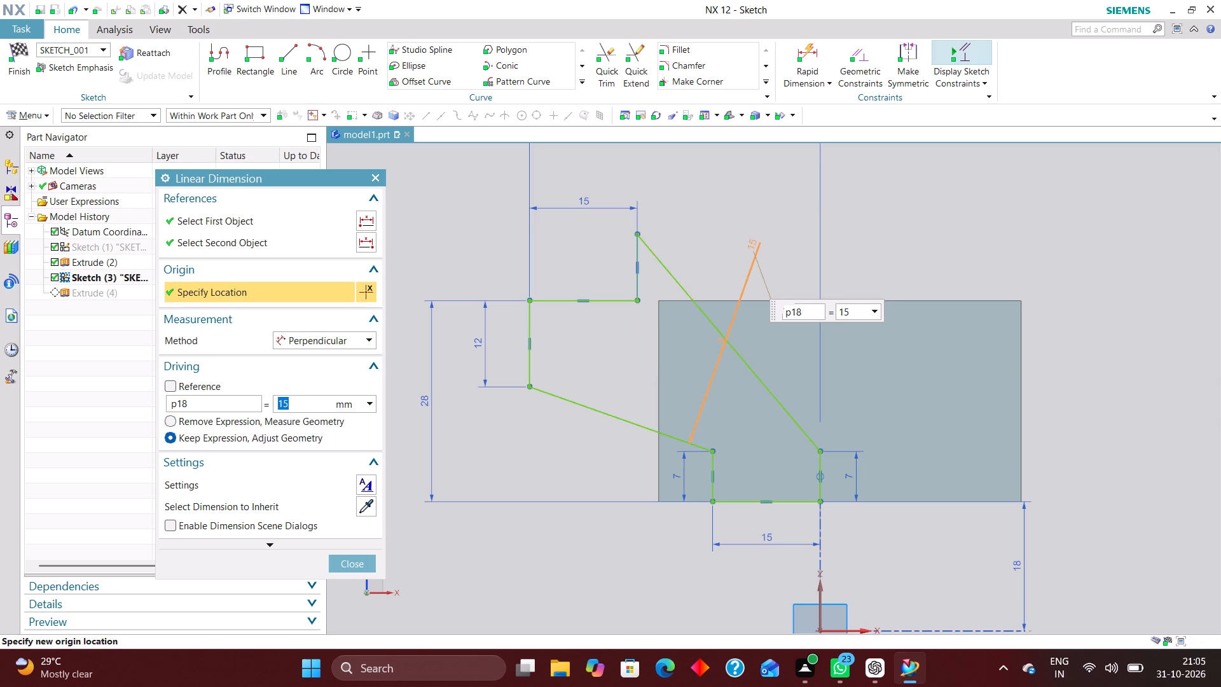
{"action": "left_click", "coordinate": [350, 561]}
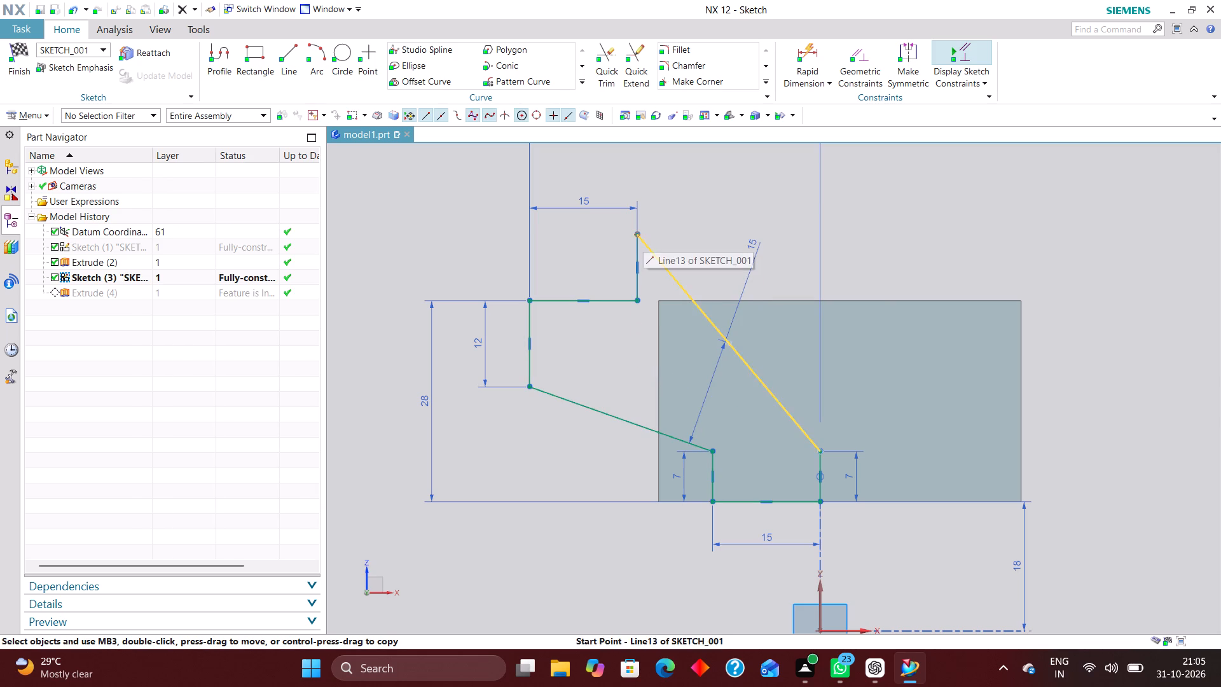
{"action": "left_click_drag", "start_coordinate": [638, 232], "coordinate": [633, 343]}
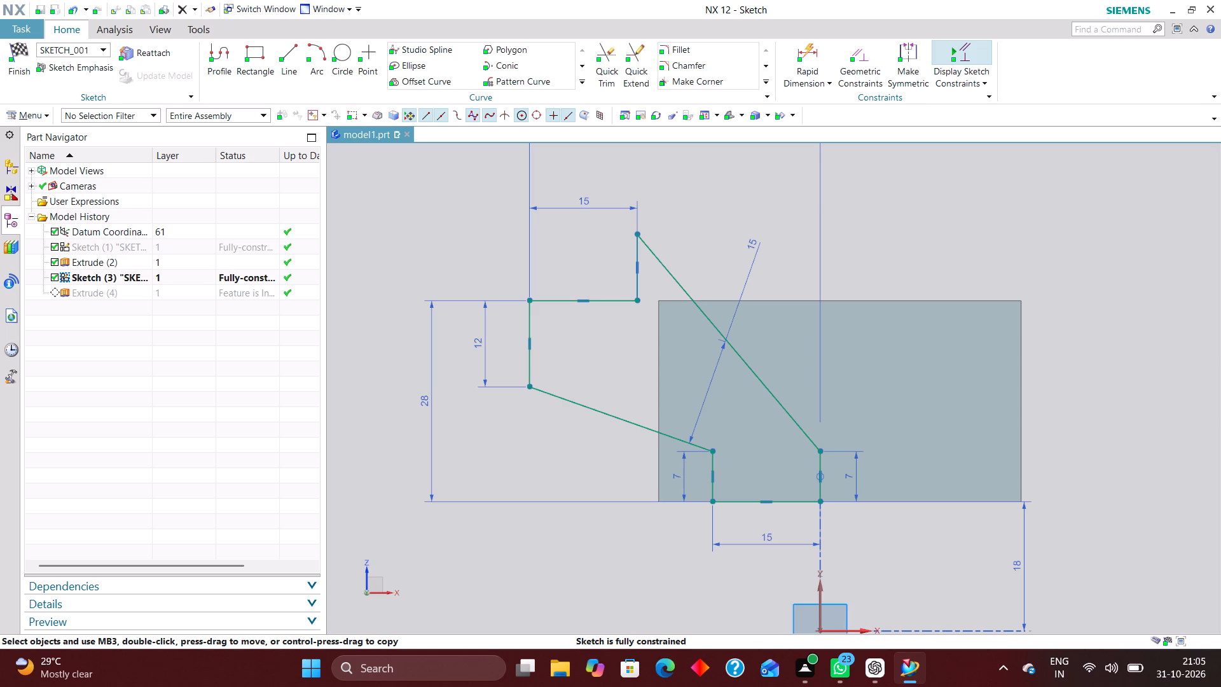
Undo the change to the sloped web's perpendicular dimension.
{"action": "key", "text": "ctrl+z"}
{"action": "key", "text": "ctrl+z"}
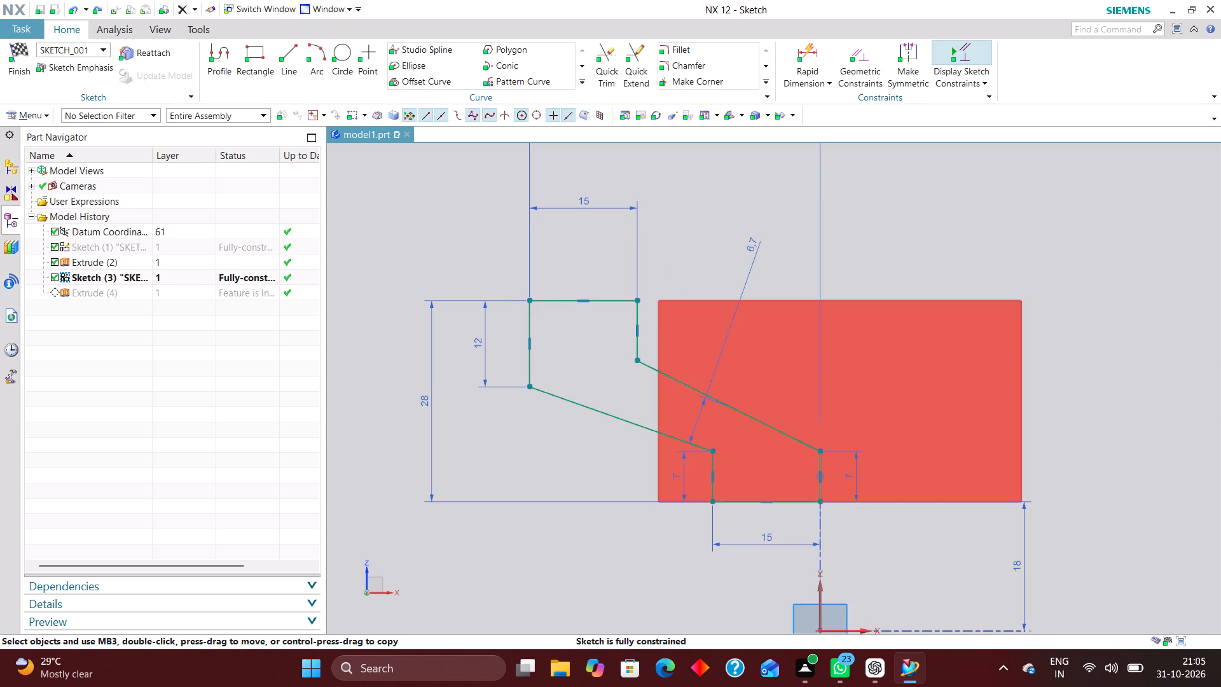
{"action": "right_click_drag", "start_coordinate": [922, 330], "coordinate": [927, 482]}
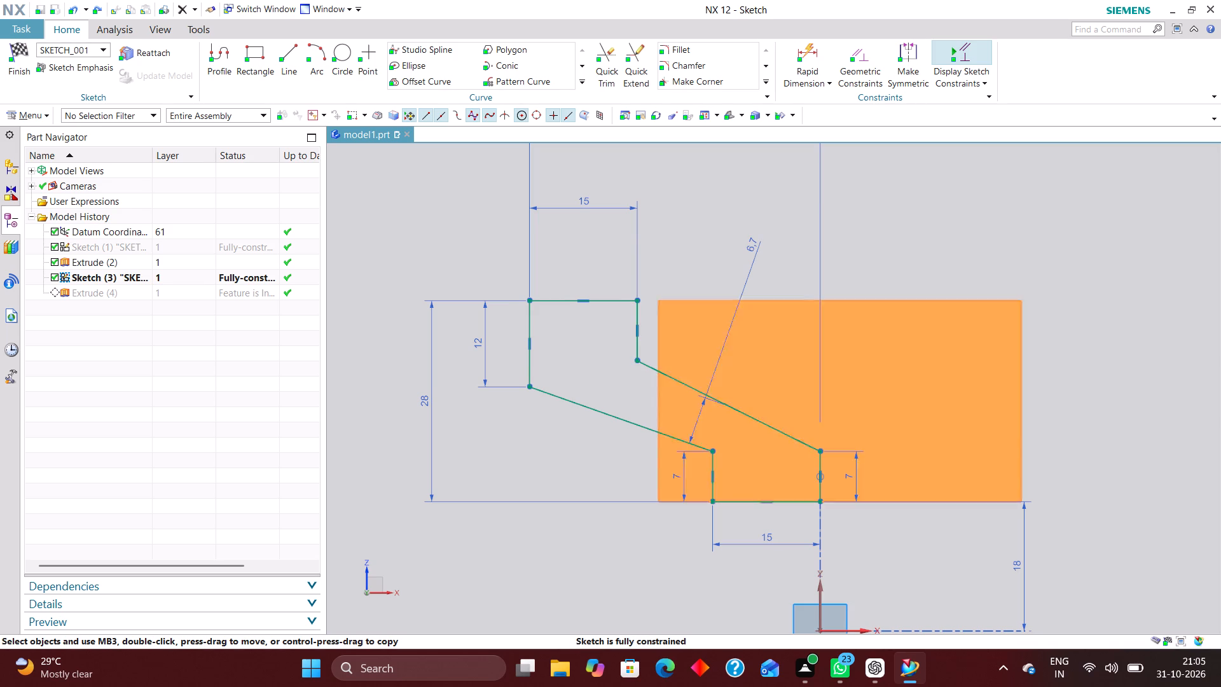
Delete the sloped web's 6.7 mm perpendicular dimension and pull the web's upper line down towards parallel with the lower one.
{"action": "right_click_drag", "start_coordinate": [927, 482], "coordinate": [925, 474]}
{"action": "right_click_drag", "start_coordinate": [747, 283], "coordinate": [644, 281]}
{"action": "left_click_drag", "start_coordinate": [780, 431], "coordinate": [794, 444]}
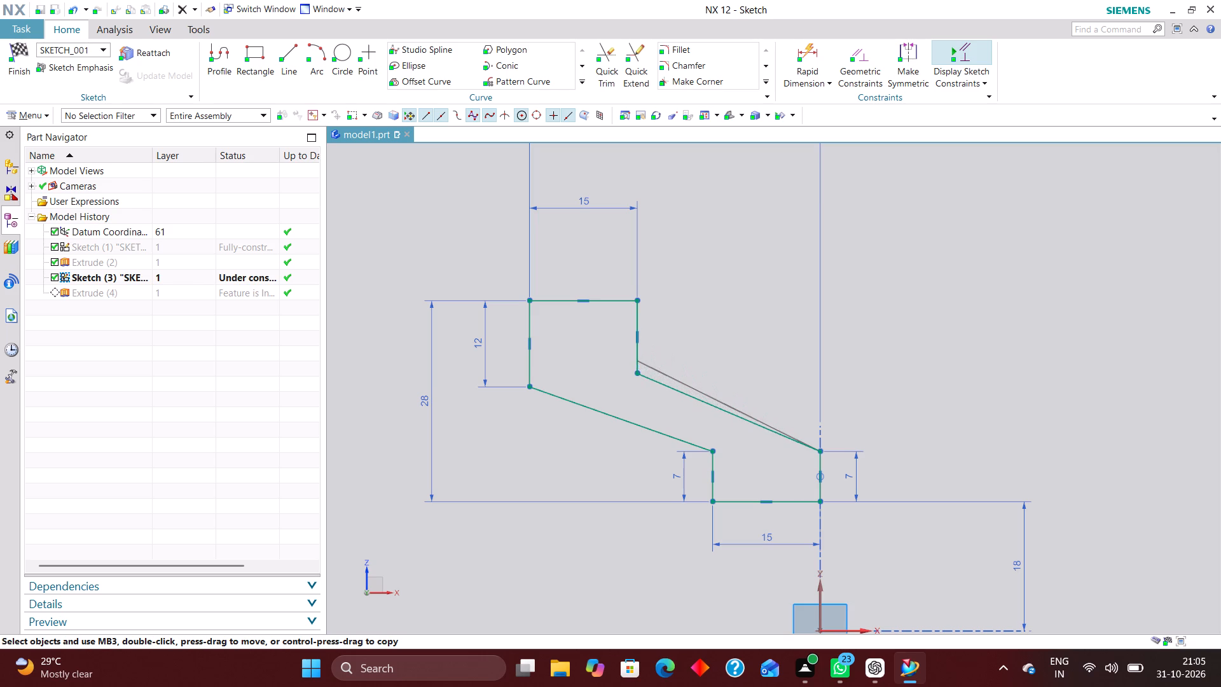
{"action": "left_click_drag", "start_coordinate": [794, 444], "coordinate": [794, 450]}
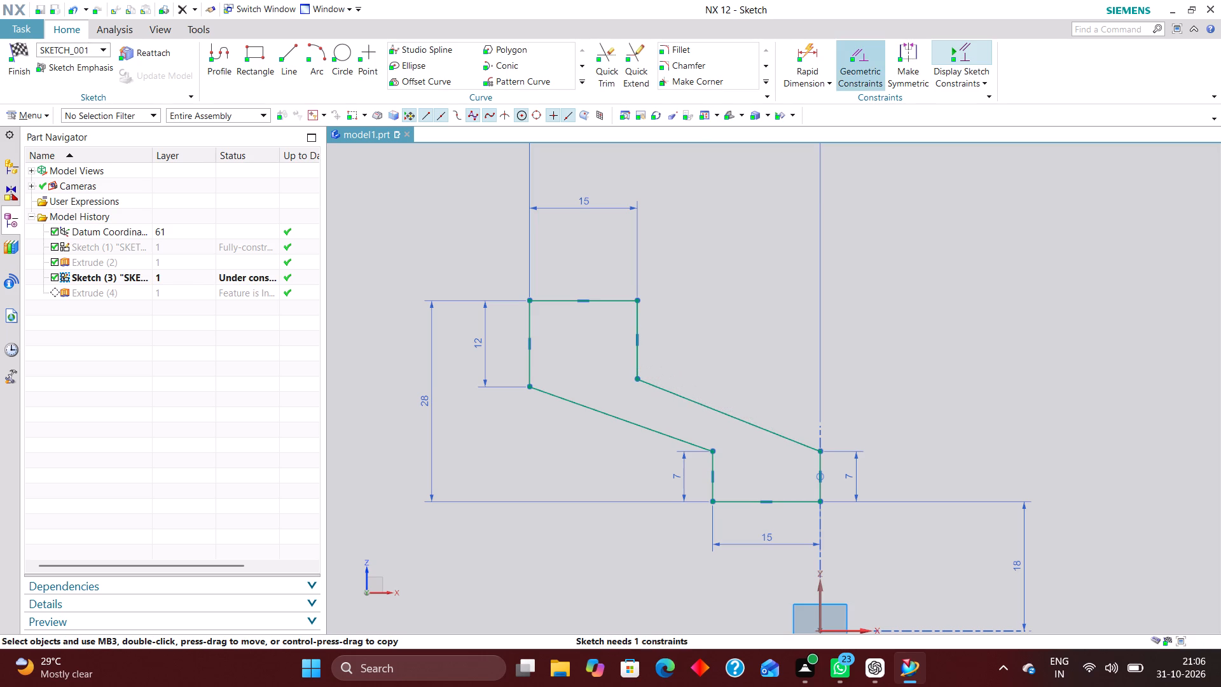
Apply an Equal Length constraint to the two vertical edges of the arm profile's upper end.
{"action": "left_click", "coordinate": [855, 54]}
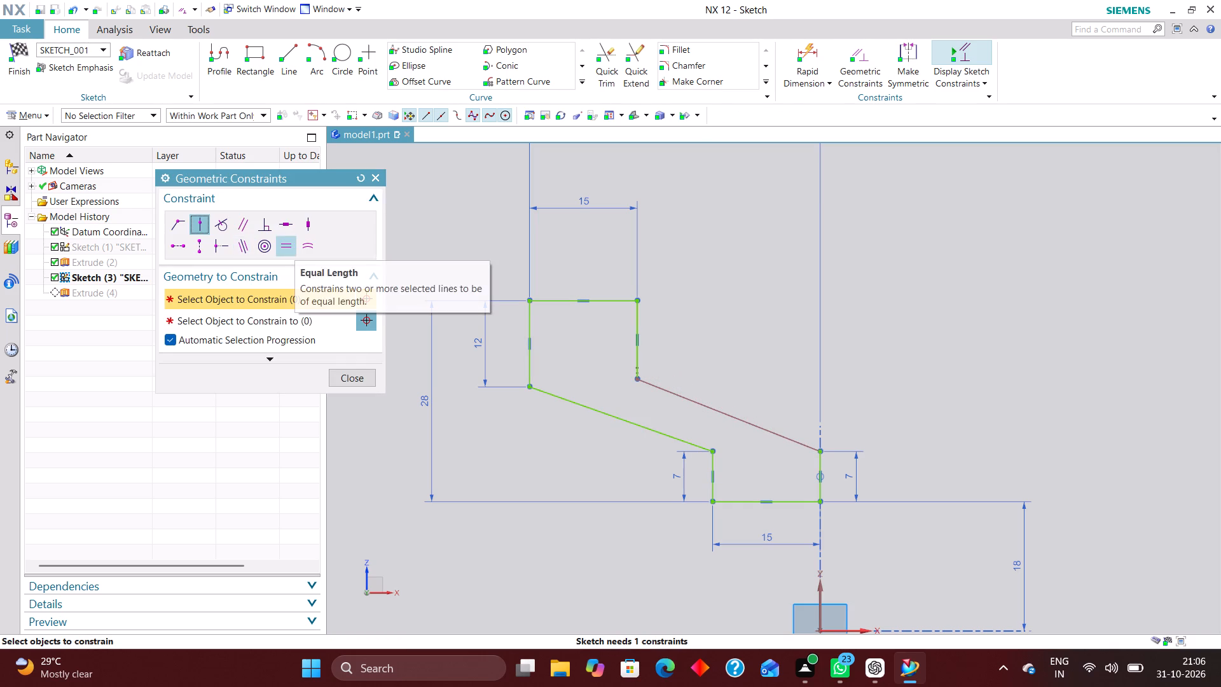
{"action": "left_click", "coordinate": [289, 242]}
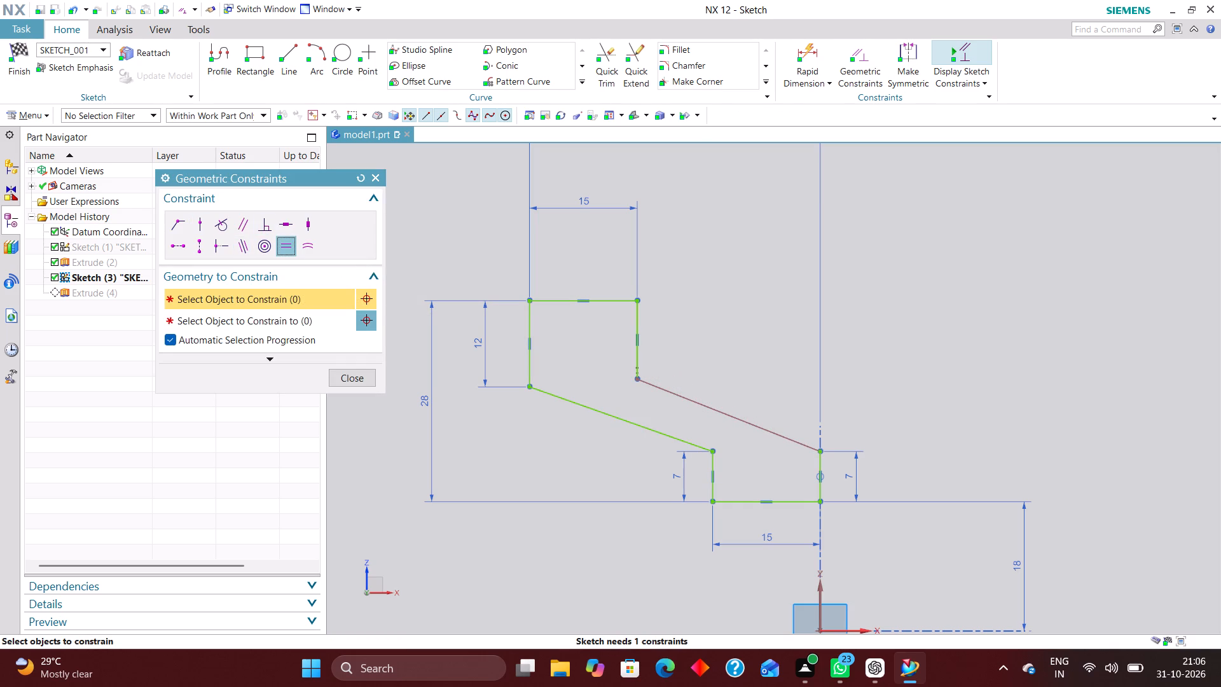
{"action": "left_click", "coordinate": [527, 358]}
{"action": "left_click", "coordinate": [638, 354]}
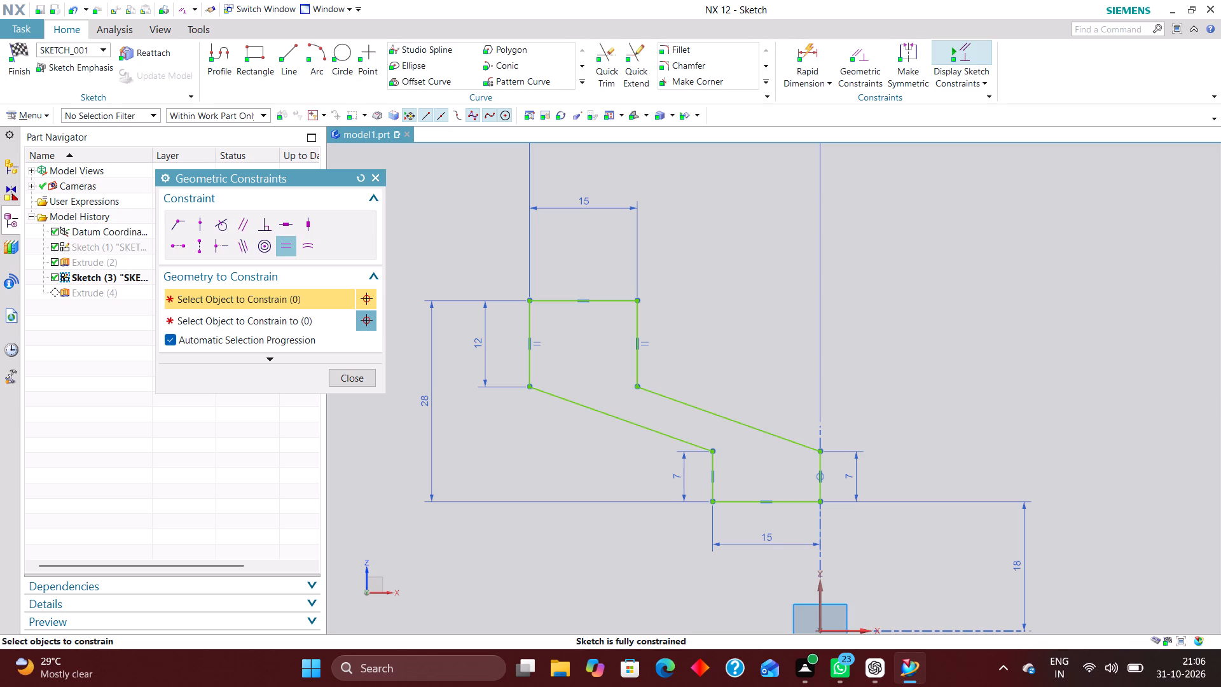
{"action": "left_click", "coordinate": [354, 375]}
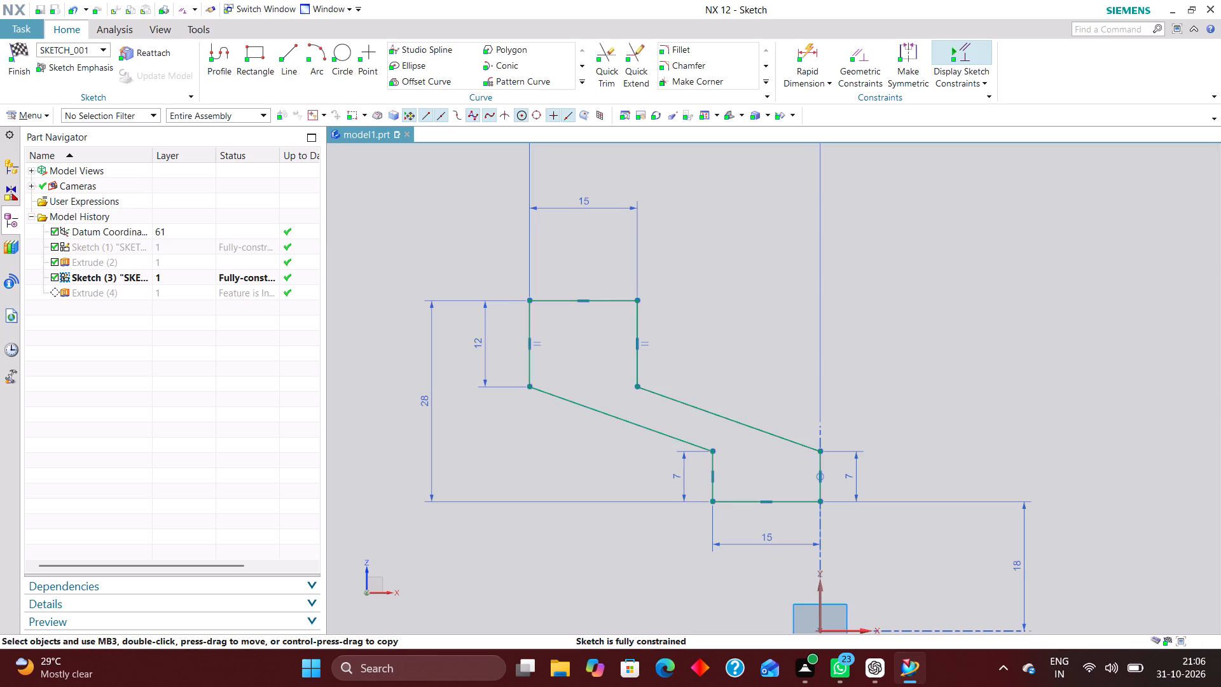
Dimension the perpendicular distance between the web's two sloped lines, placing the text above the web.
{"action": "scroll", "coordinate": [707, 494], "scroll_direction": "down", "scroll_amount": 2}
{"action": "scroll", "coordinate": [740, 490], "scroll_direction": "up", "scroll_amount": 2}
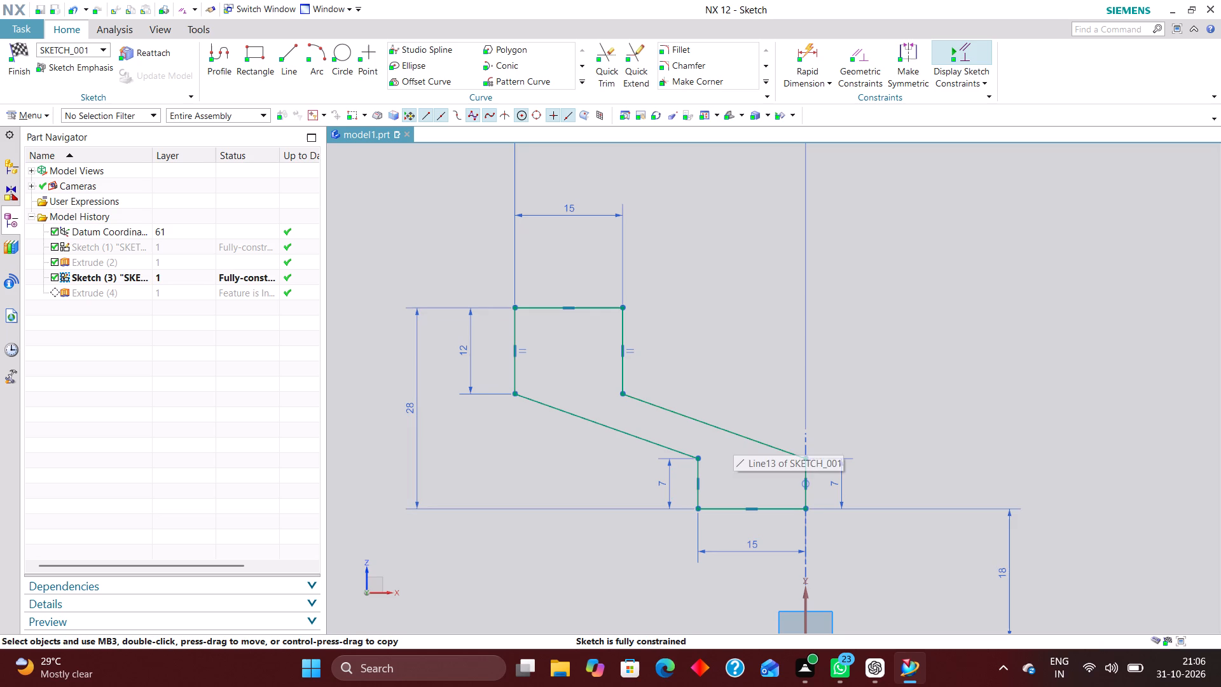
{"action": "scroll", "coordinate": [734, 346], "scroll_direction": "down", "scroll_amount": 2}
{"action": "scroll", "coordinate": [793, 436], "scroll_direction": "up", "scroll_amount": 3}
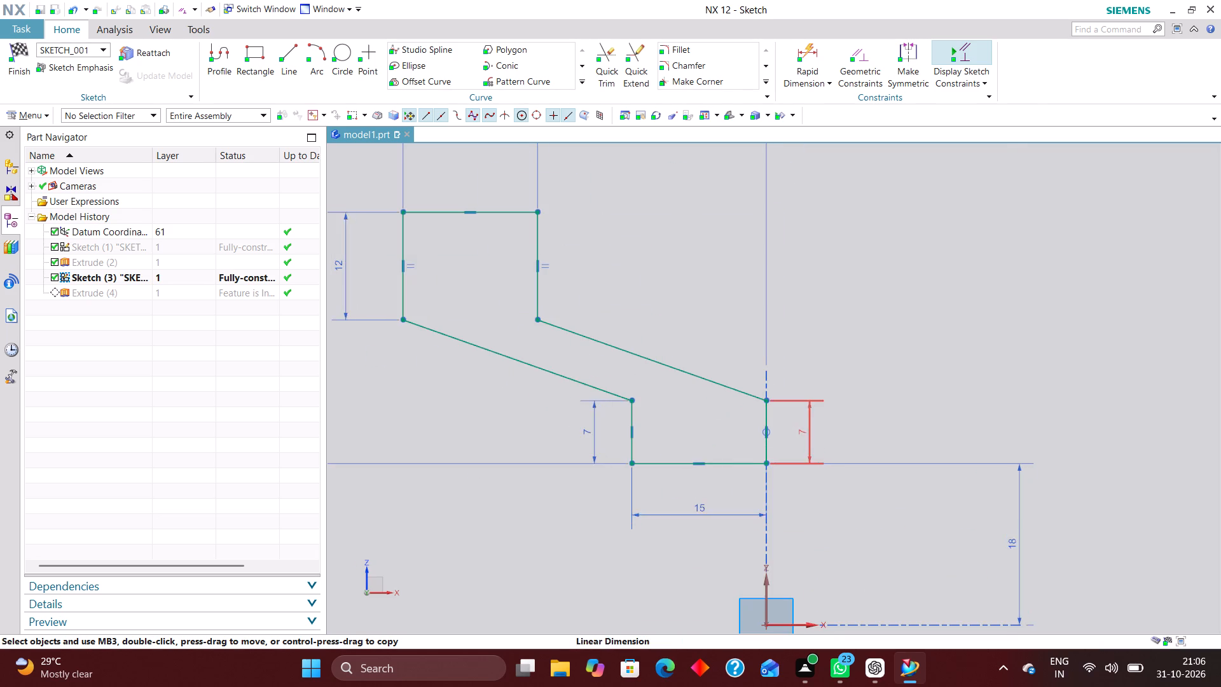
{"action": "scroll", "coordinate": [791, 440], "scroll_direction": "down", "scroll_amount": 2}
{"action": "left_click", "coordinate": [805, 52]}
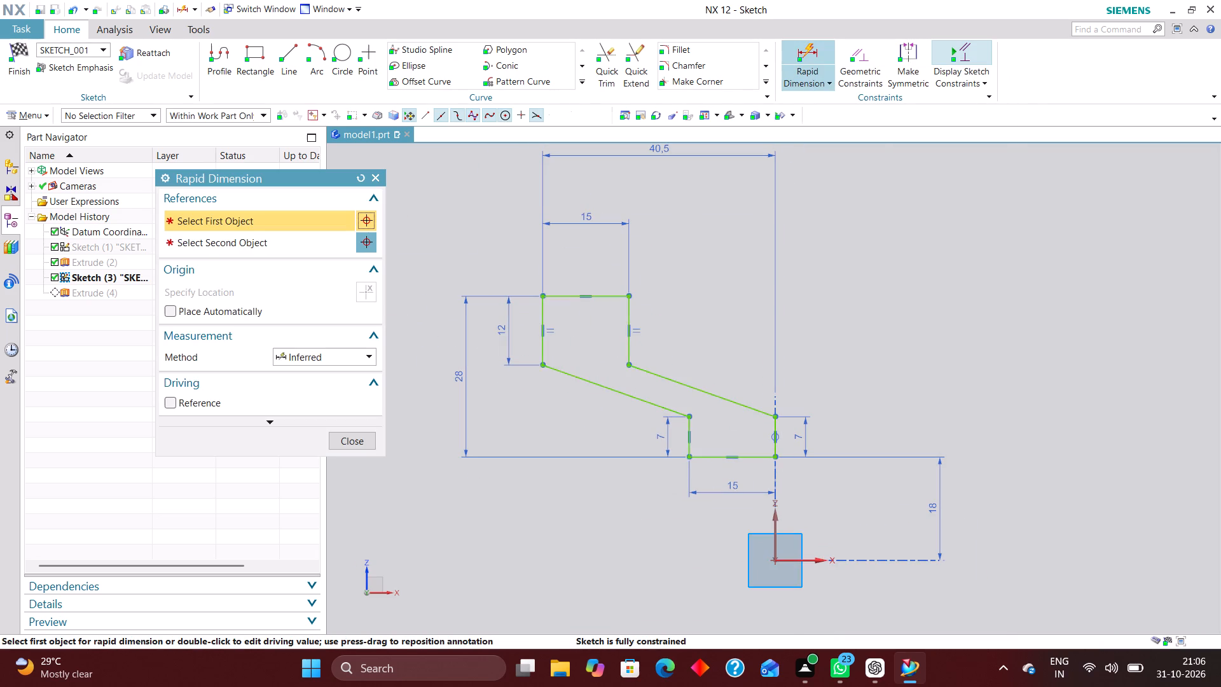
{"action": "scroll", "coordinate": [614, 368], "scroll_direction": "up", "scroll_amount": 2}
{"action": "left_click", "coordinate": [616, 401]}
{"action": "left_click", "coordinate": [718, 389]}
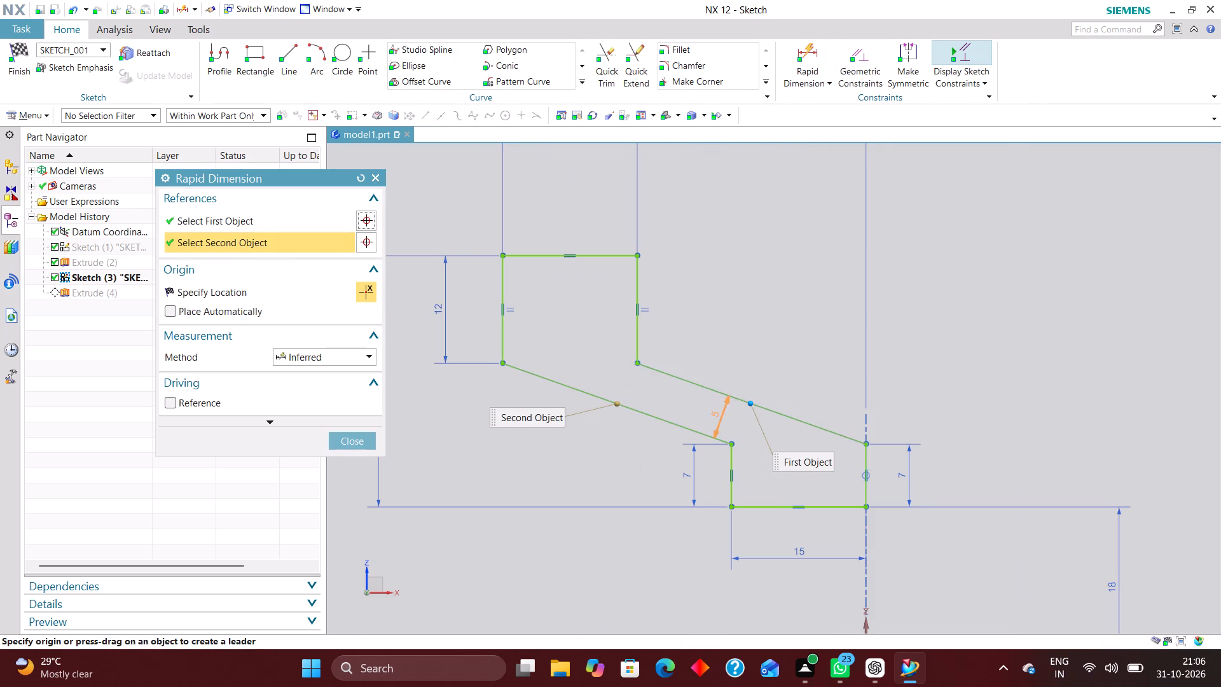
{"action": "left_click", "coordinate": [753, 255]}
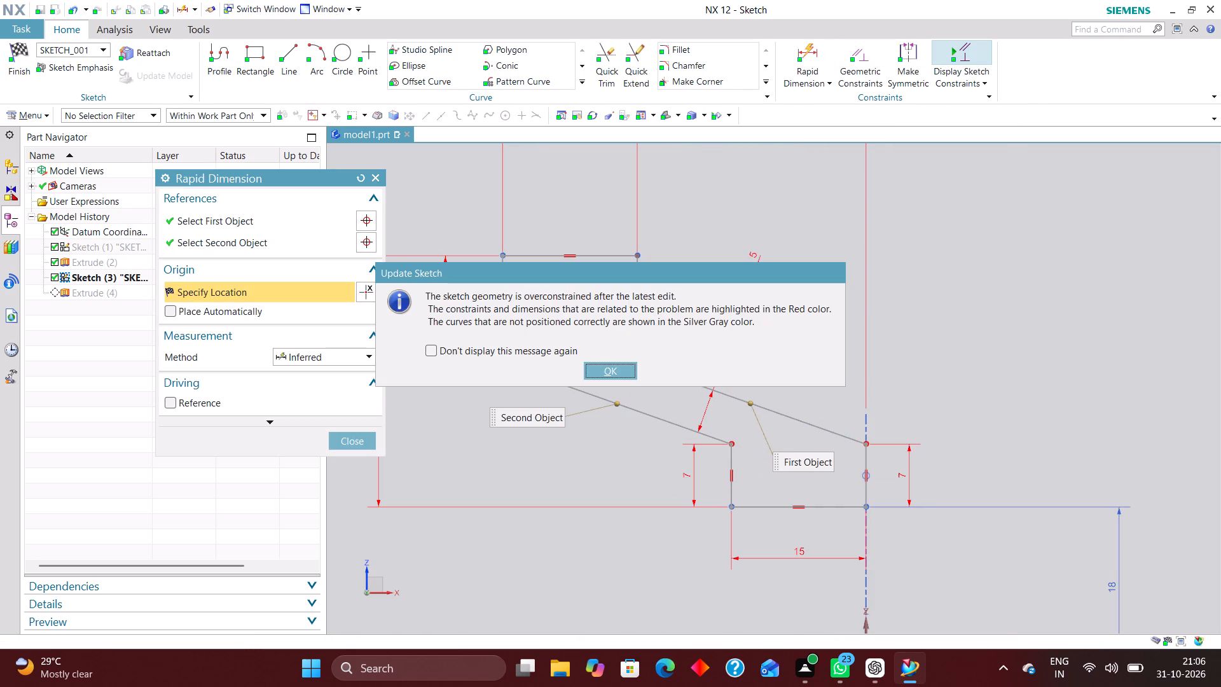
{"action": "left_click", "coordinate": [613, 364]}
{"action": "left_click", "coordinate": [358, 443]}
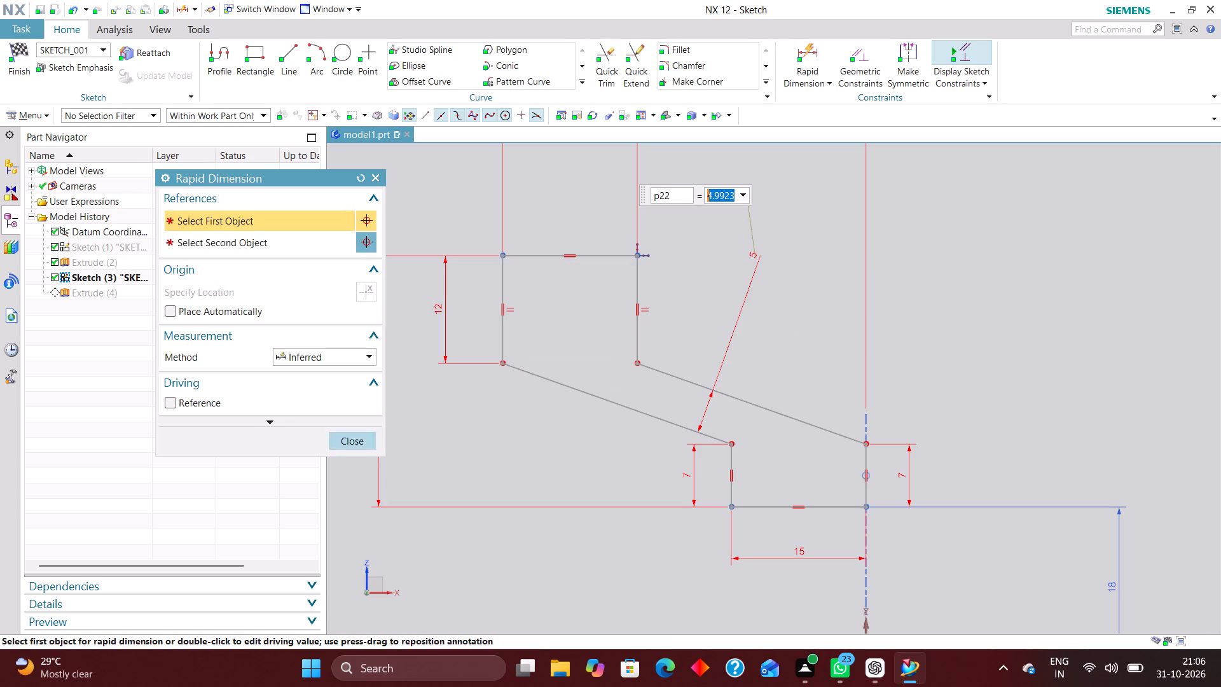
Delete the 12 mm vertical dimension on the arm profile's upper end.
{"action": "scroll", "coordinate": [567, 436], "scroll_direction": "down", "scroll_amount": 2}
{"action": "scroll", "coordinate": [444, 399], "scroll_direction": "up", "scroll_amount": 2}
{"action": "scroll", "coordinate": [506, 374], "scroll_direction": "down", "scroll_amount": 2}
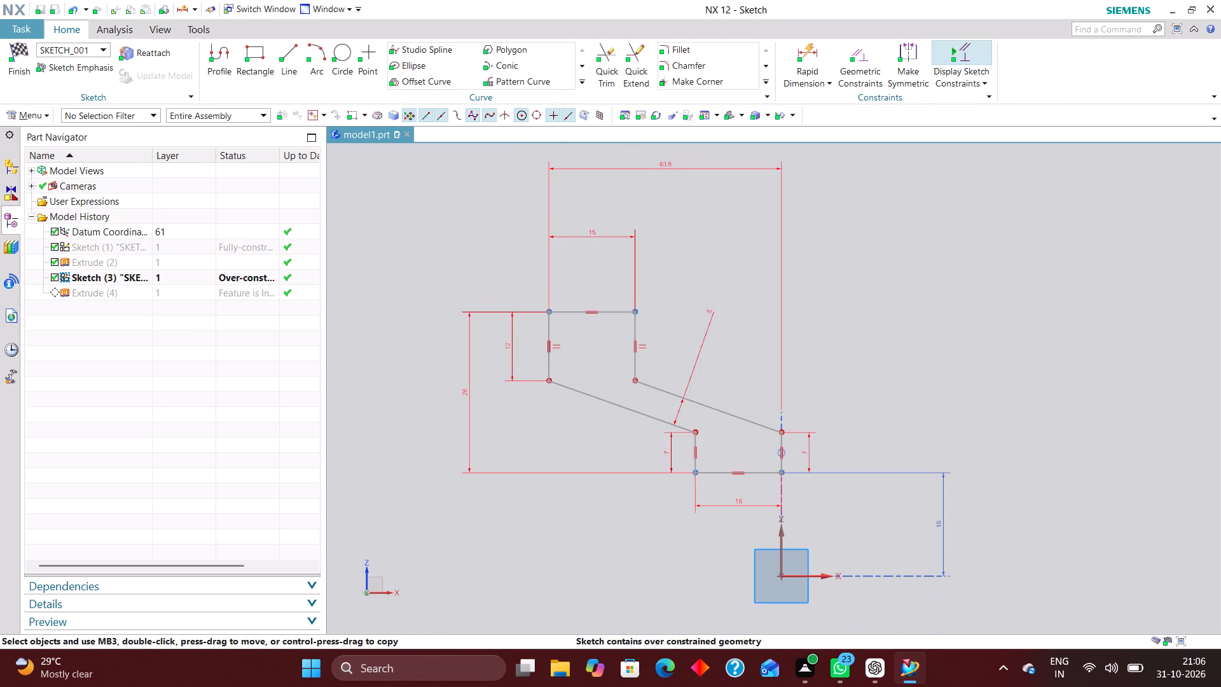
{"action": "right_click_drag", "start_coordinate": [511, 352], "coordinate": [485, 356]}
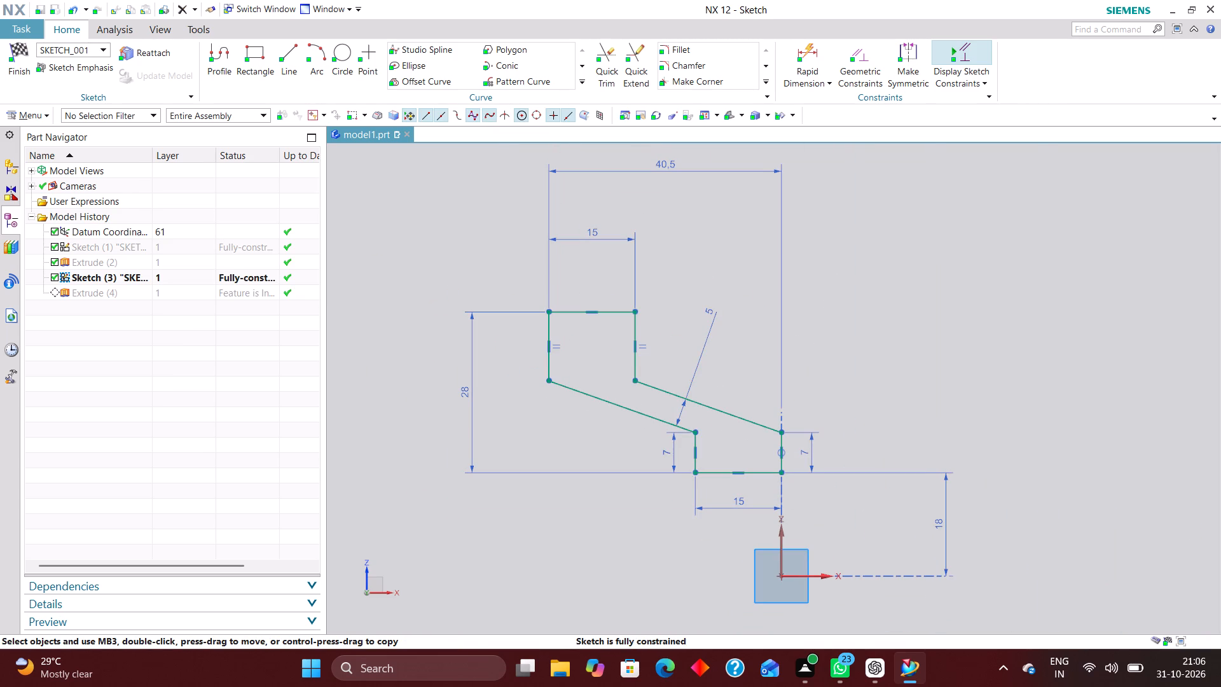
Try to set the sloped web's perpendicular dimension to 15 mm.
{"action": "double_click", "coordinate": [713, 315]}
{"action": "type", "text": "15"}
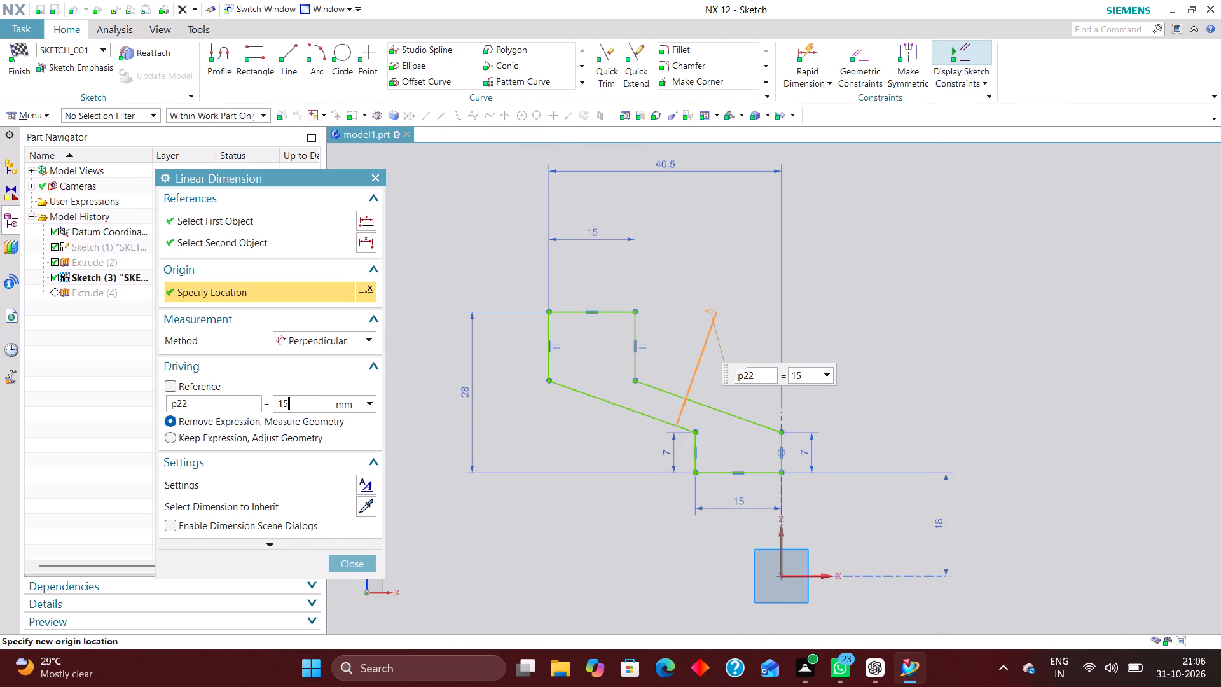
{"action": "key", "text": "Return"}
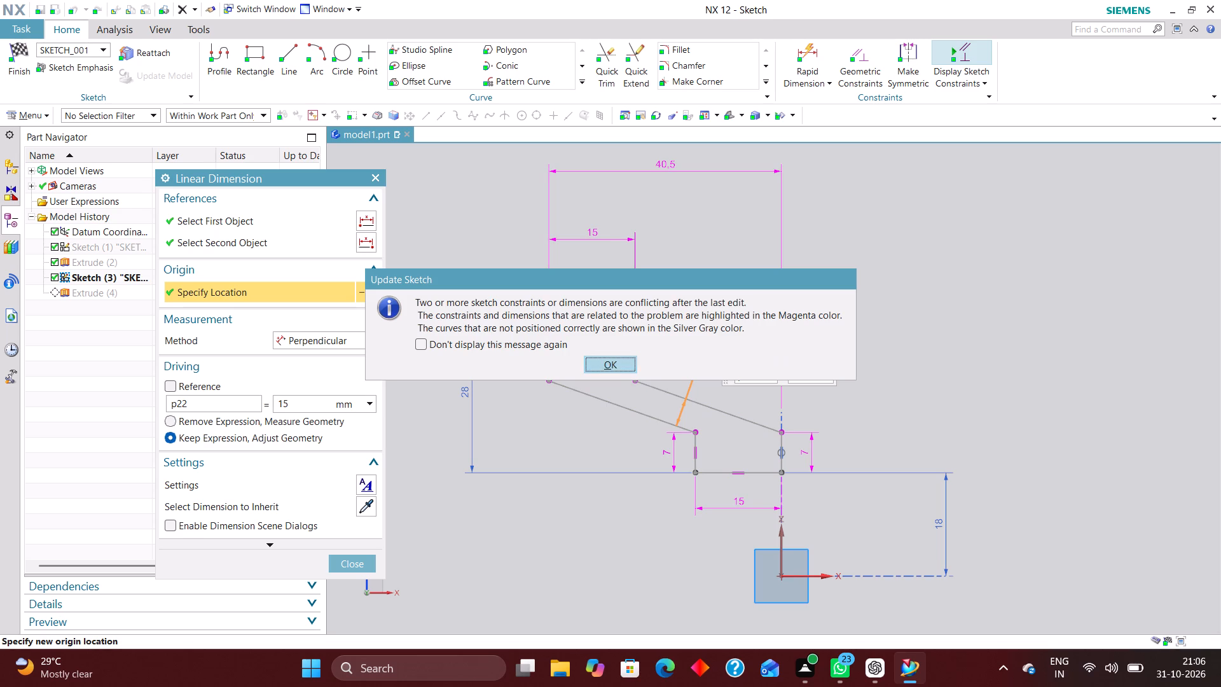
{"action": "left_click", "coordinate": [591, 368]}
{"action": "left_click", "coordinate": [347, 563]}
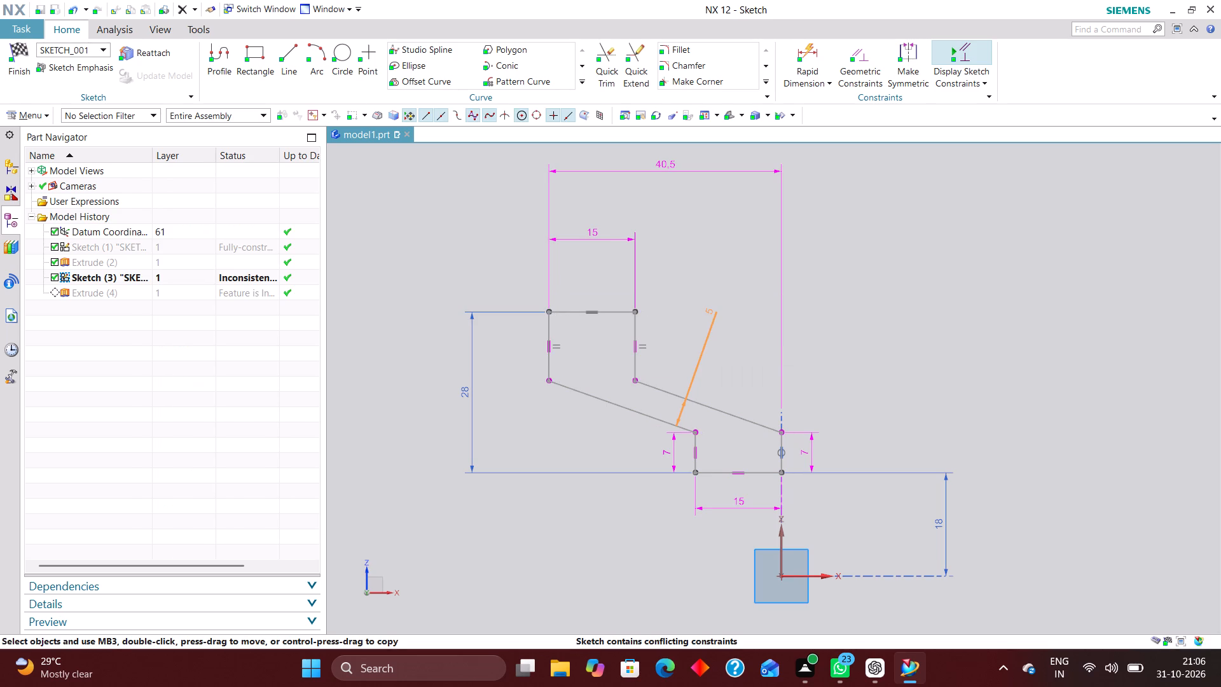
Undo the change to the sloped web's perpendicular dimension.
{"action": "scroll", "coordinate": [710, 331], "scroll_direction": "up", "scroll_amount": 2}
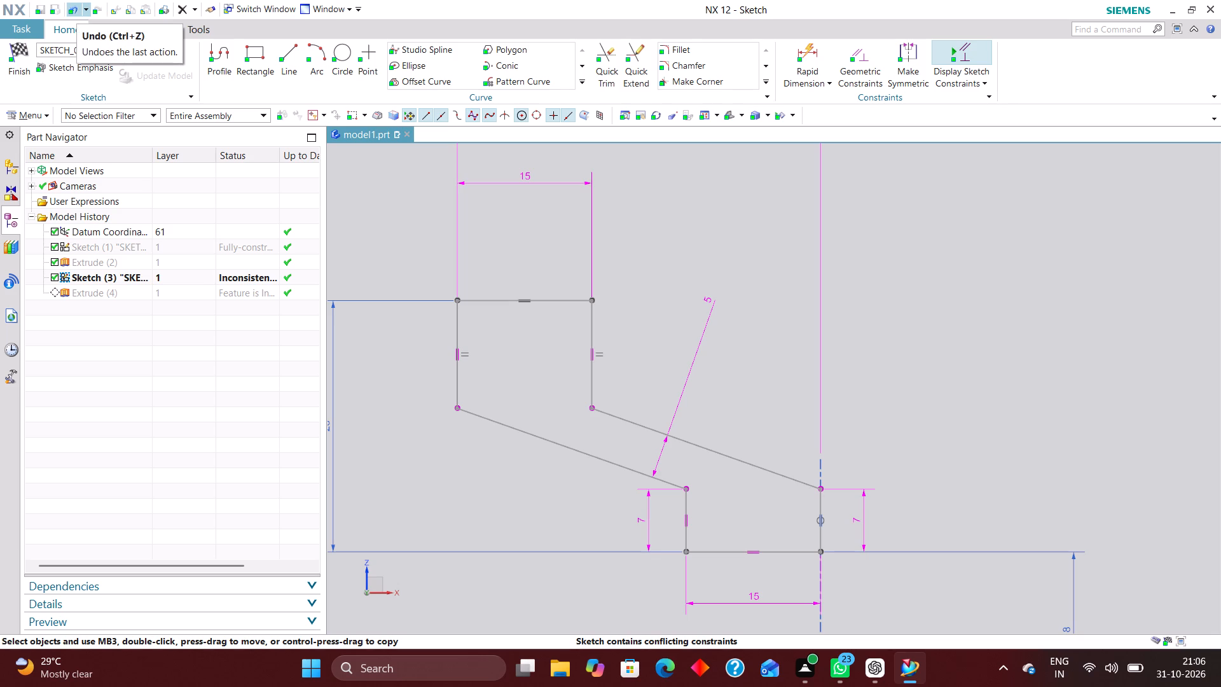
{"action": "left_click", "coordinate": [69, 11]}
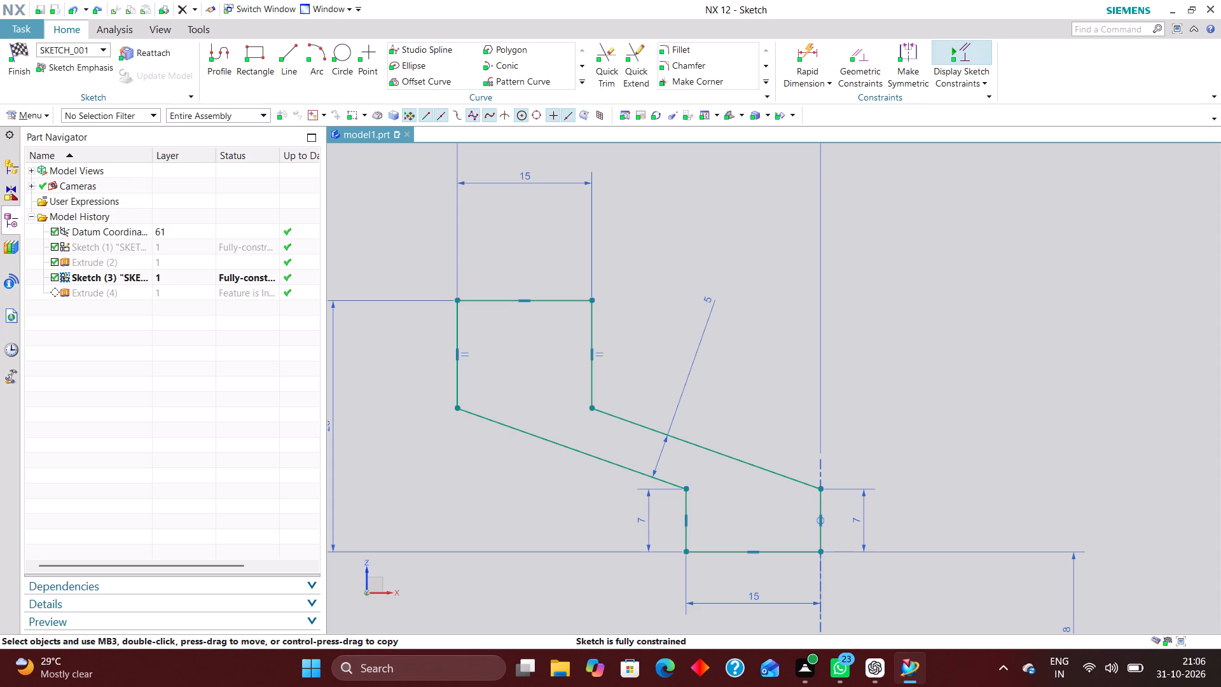
Finish the arm profile sketch and return to the solid model.
{"action": "left_click", "coordinate": [18, 46]}
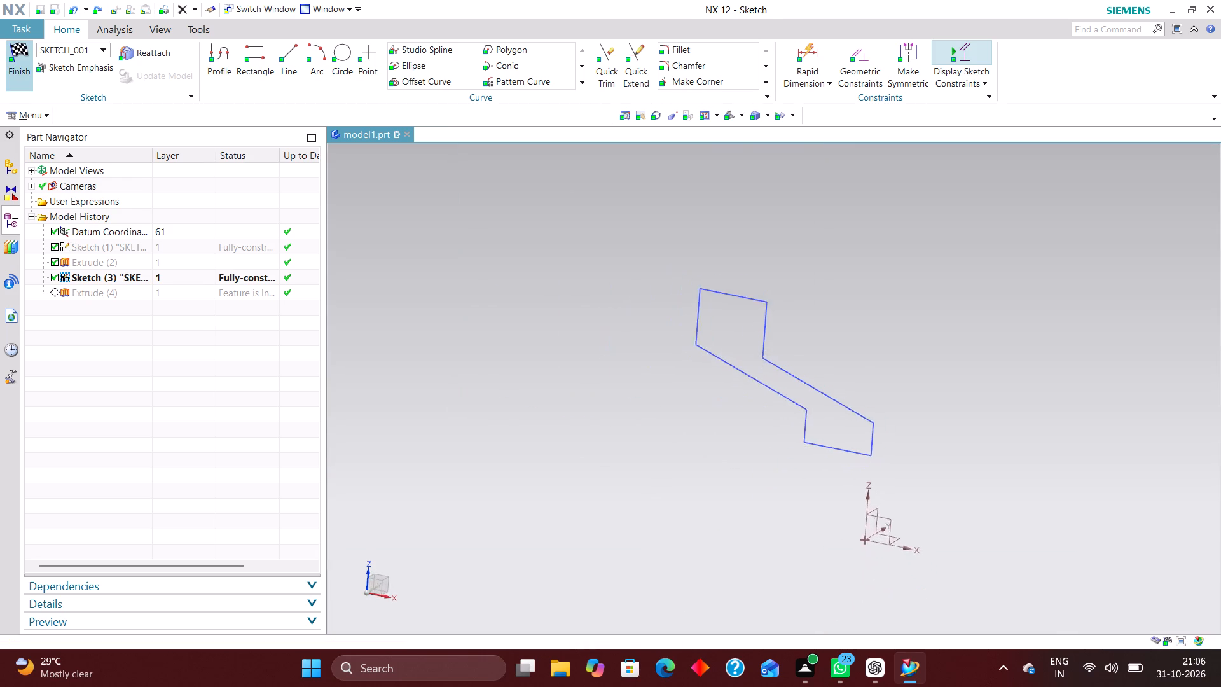
{"action": "scroll", "coordinate": [838, 385], "scroll_direction": "up", "scroll_amount": 2}
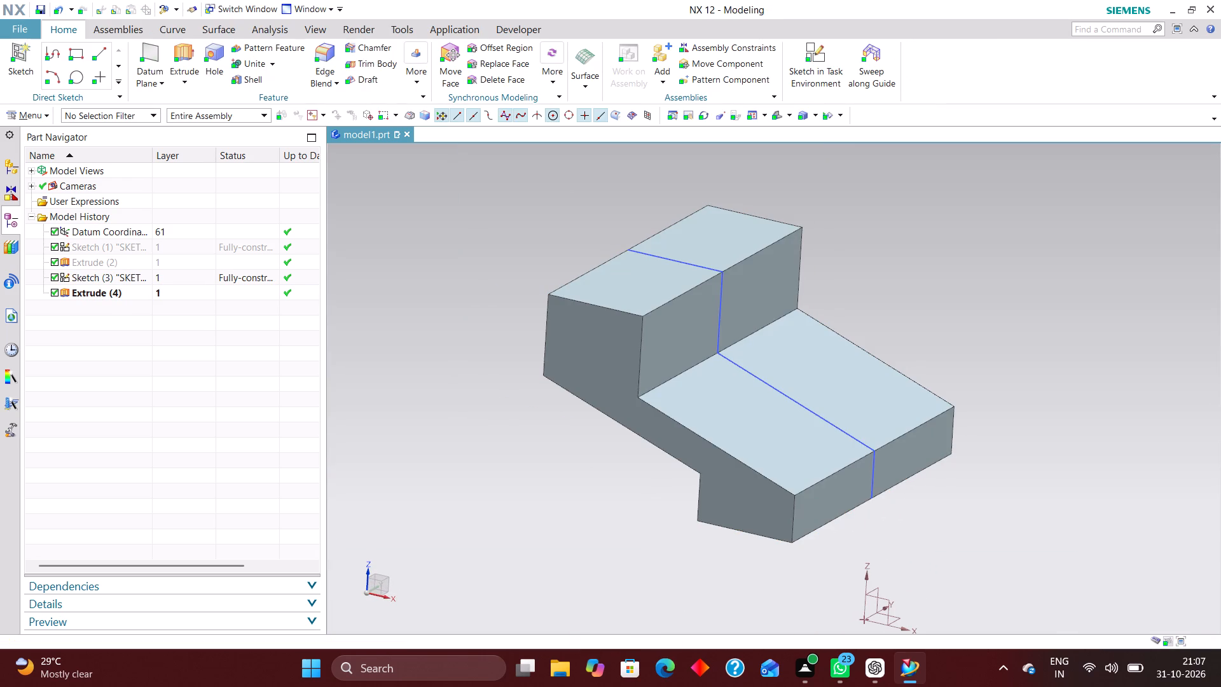
Delete the arm profile sketch, Sketch (3), together with its dependent extrusion.
{"action": "left_click", "coordinate": [174, 279]}
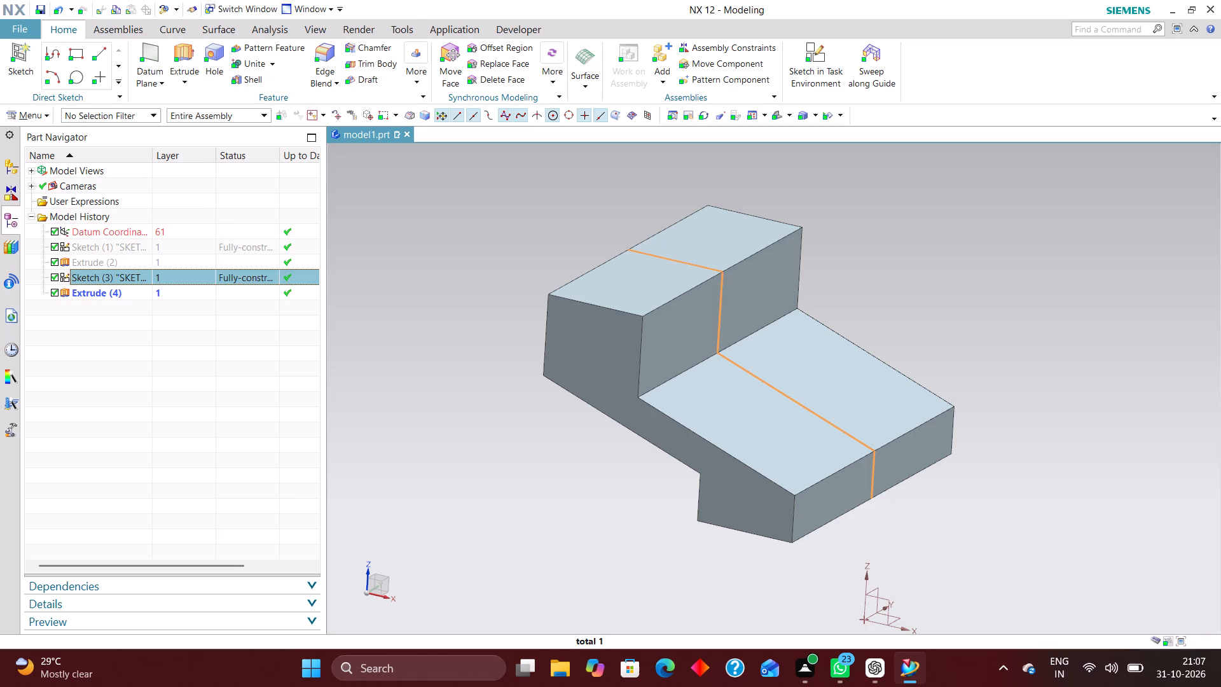
{"action": "right_click", "coordinate": [172, 278]}
{"action": "left_click", "coordinate": [308, 219]}
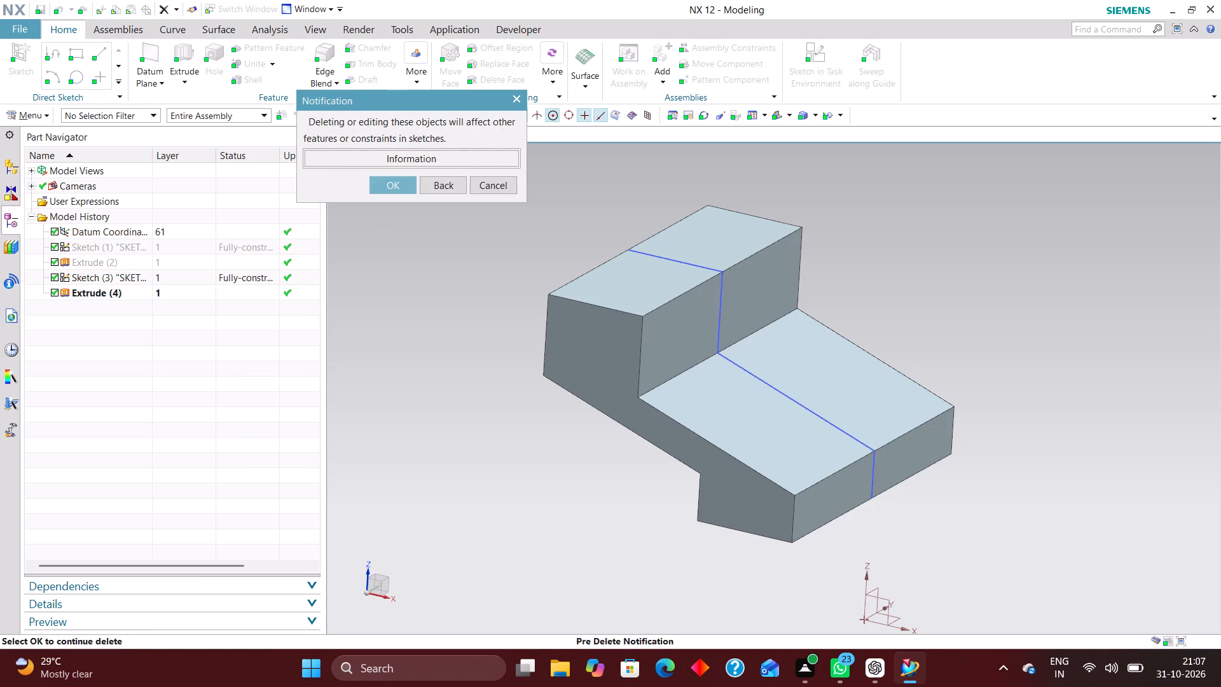
{"action": "left_click", "coordinate": [392, 182]}
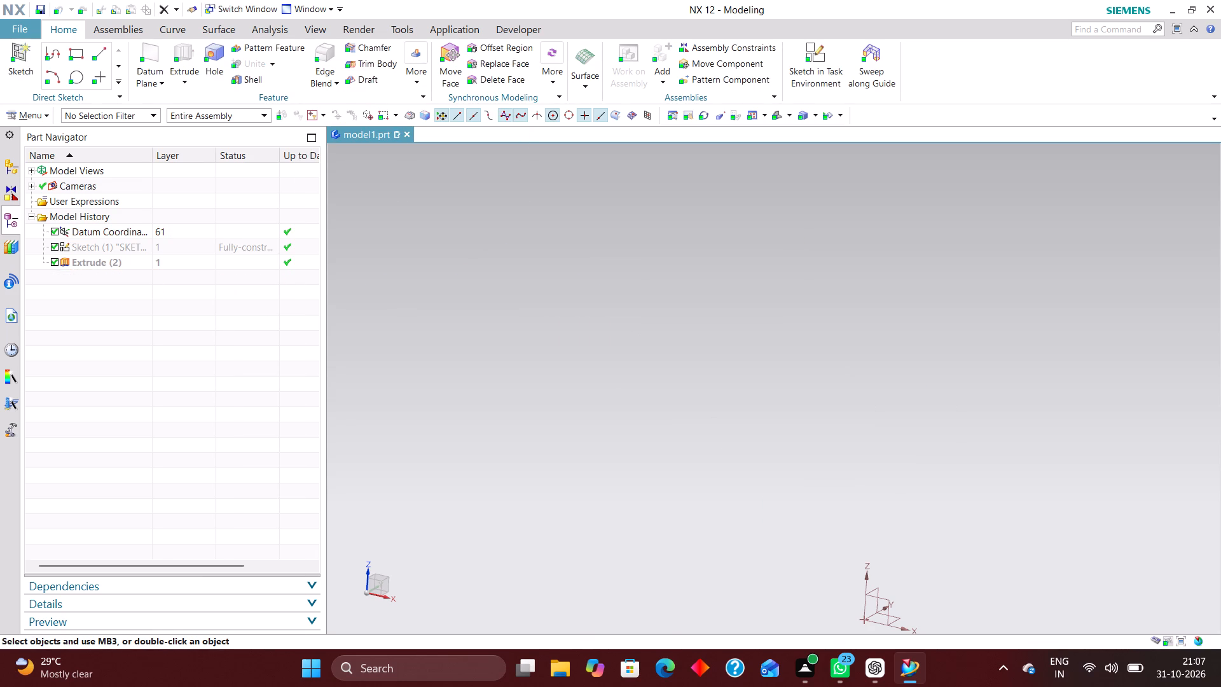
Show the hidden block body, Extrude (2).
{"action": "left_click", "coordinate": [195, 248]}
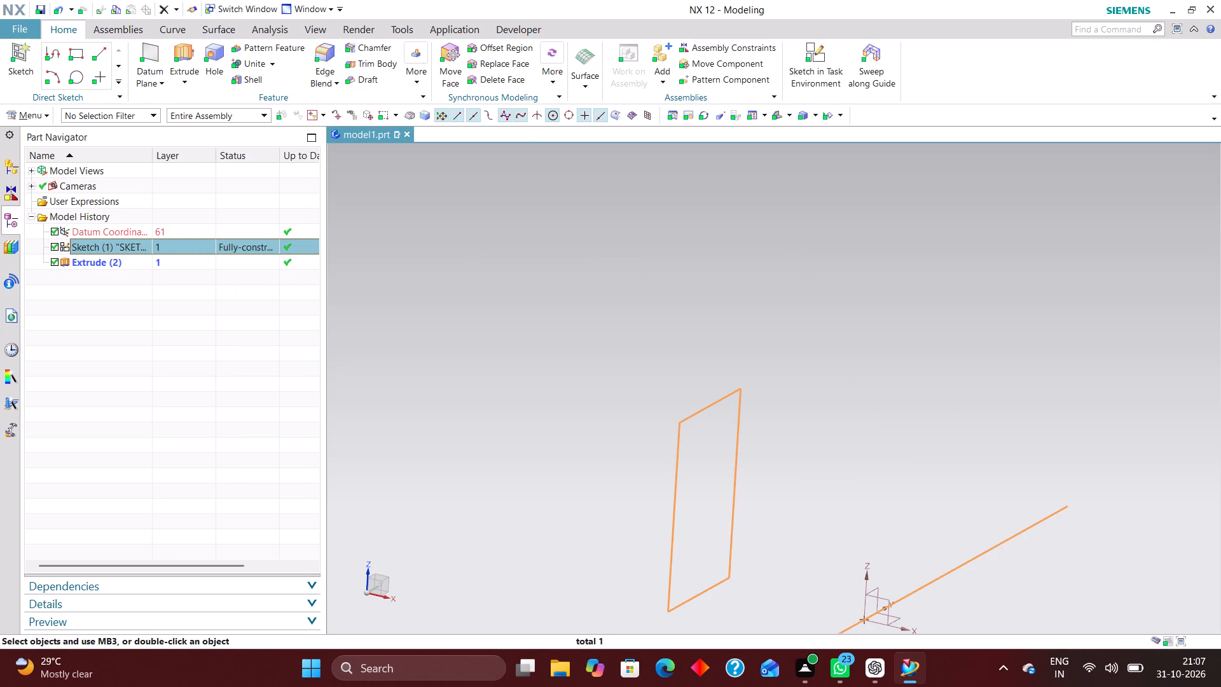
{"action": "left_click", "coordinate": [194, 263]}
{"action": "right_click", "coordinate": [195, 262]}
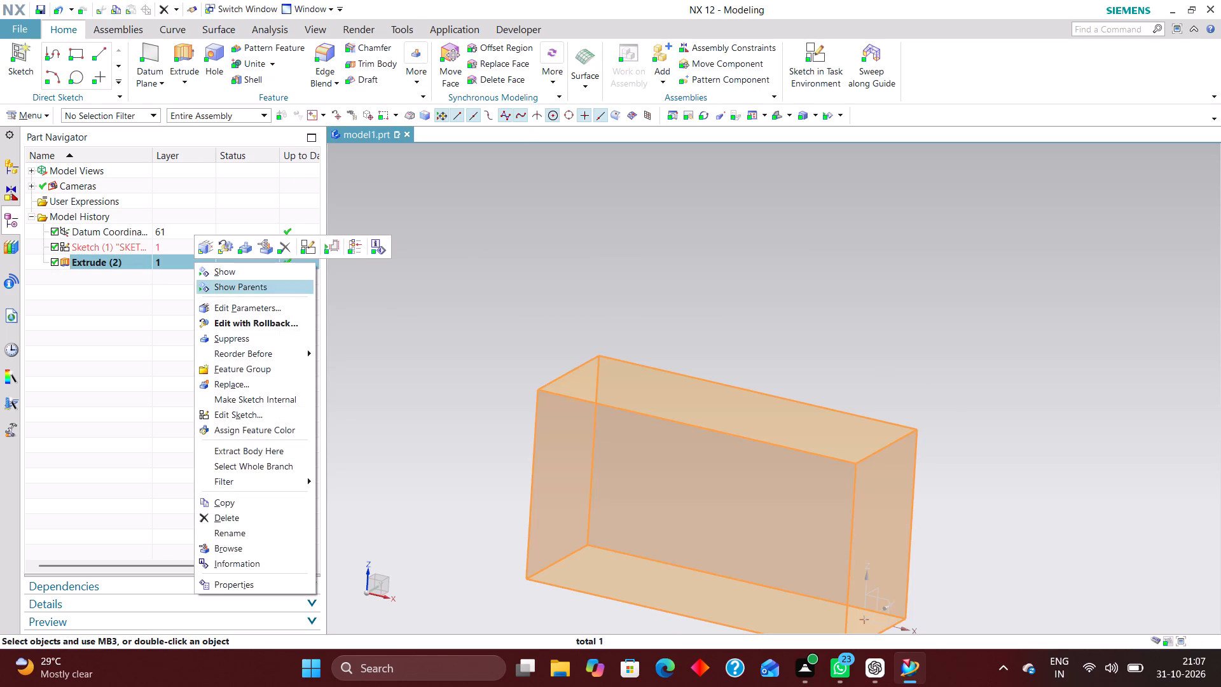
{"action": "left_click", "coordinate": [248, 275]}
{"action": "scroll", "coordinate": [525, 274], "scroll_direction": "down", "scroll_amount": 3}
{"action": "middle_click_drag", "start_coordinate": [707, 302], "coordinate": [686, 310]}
Delete the block's sketch, Sketch (1), together with its dependent extrusion, leaving only the datum coordinate system.
{"action": "left_click", "coordinate": [176, 249]}
{"action": "right_click", "coordinate": [177, 250]}
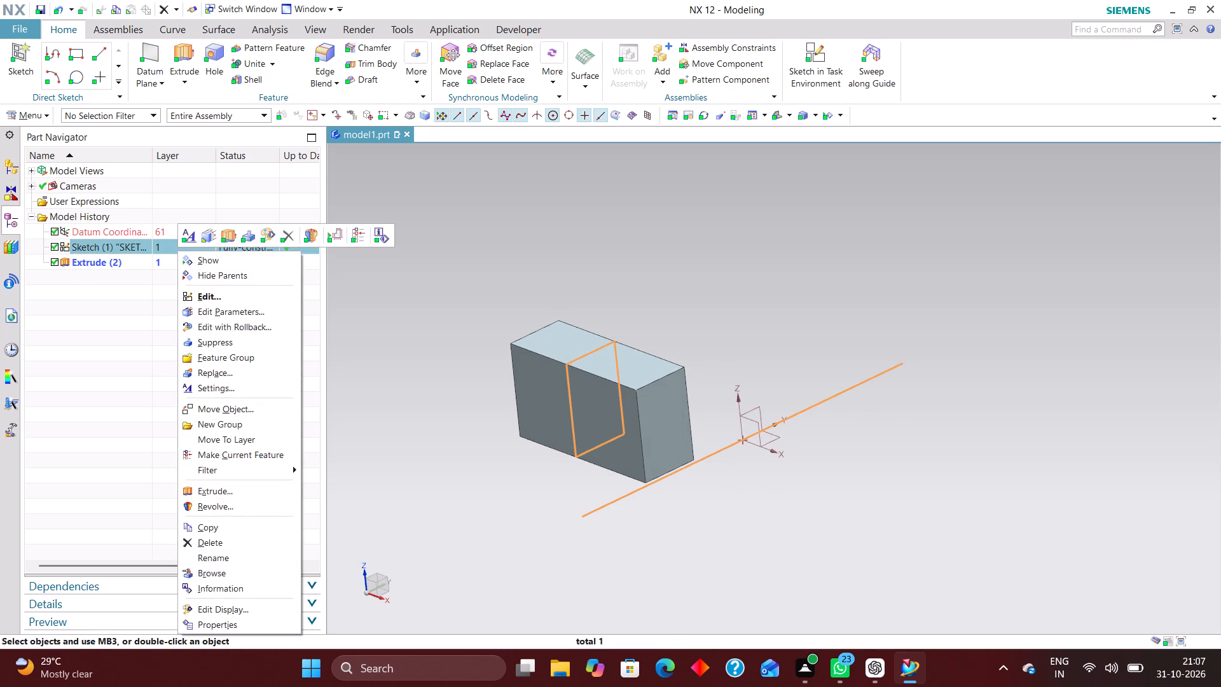
{"action": "left_click", "coordinate": [291, 234]}
{"action": "left_click", "coordinate": [406, 187]}
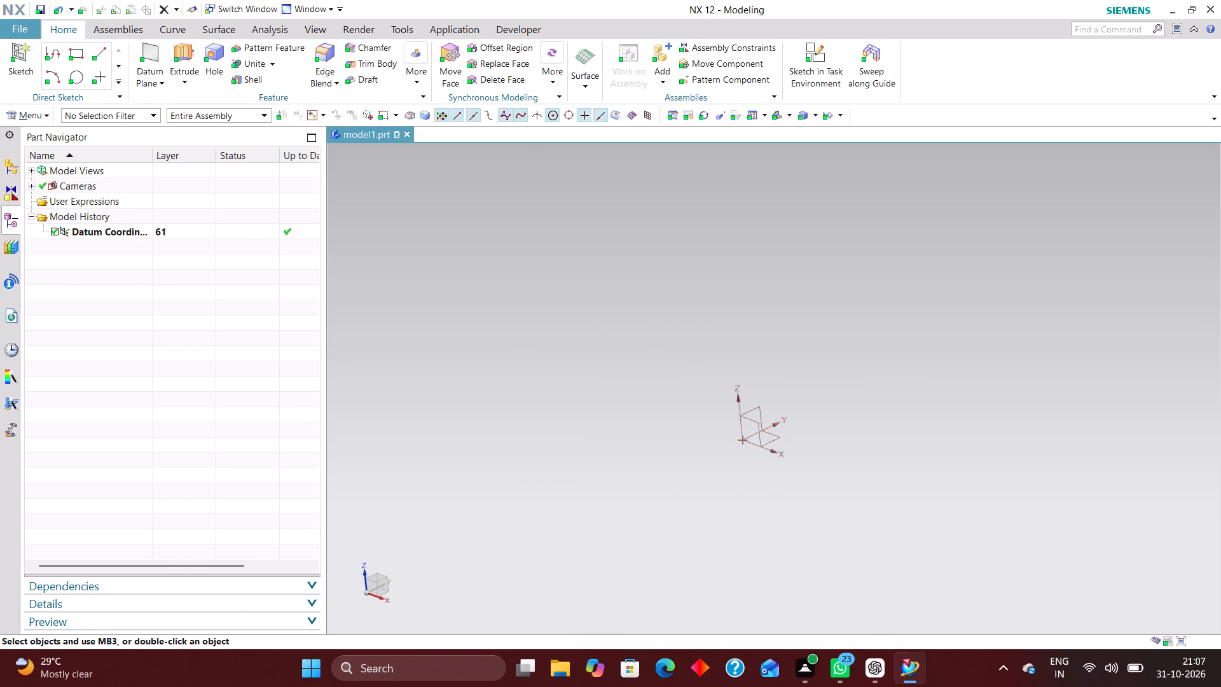
Create a new task-environment sketch on the YZ plane of the datum coordinate system.
{"action": "left_click", "coordinate": [818, 52]}
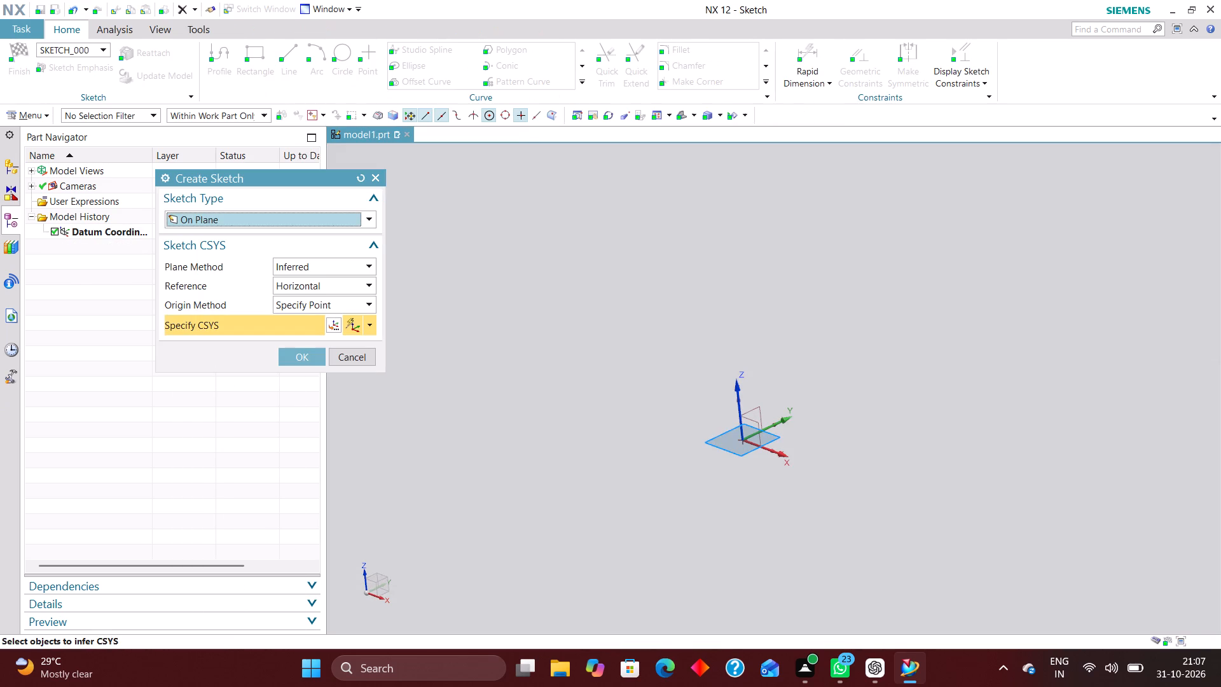
{"action": "left_click", "coordinate": [755, 408]}
{"action": "left_click", "coordinate": [300, 363]}
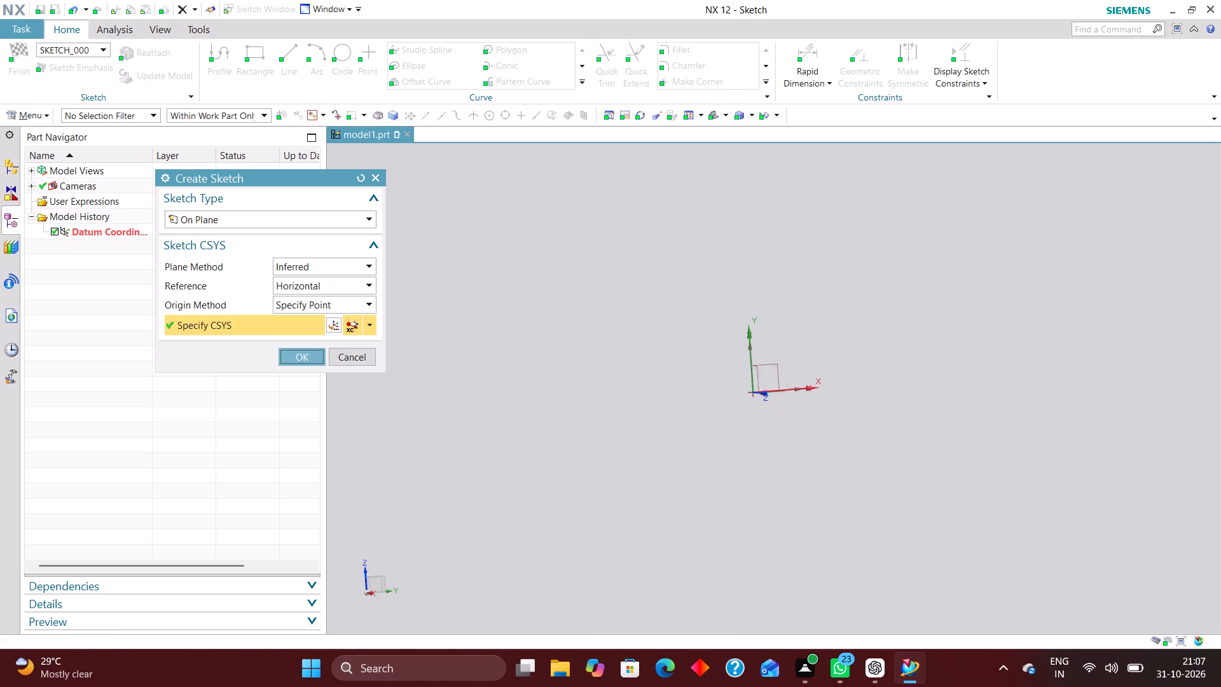
Sketch a horizontal line about 85 mm long, about 16 mm above the sketch origin and spanning both sides of it.
{"action": "scroll", "coordinate": [632, 453], "scroll_direction": "down", "scroll_amount": 3}
{"action": "scroll", "coordinate": [733, 404], "scroll_direction": "up", "scroll_amount": 4}
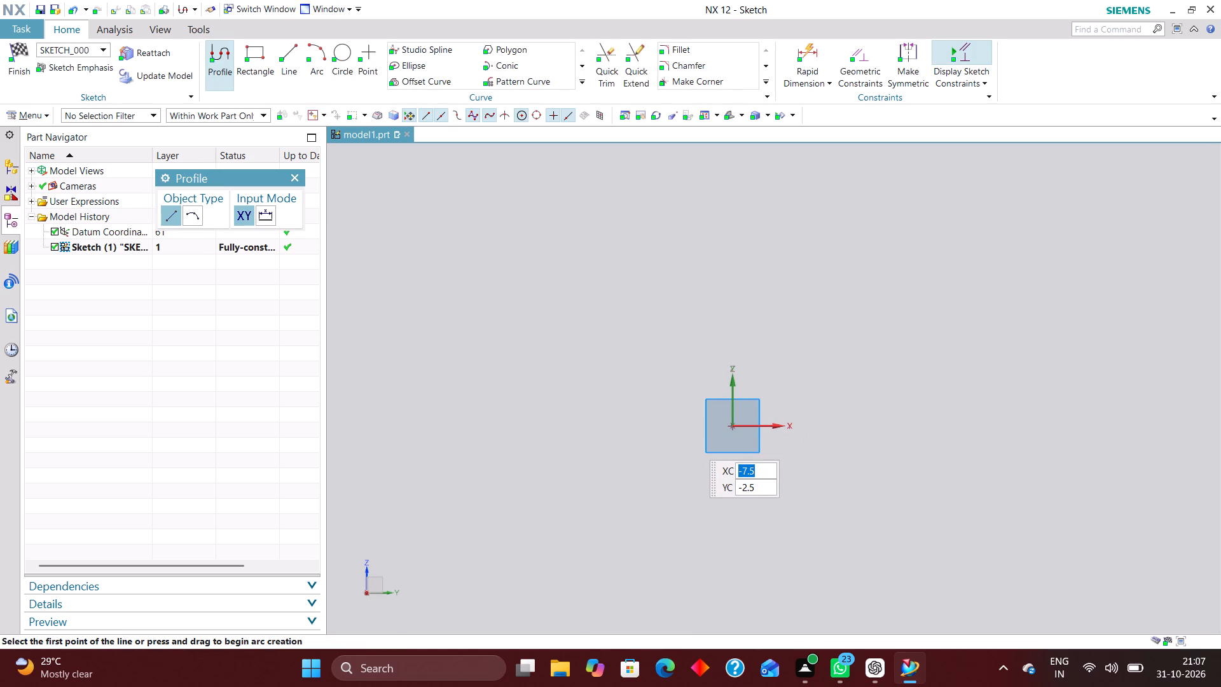
{"action": "scroll", "coordinate": [617, 346], "scroll_direction": "down", "scroll_amount": 1}
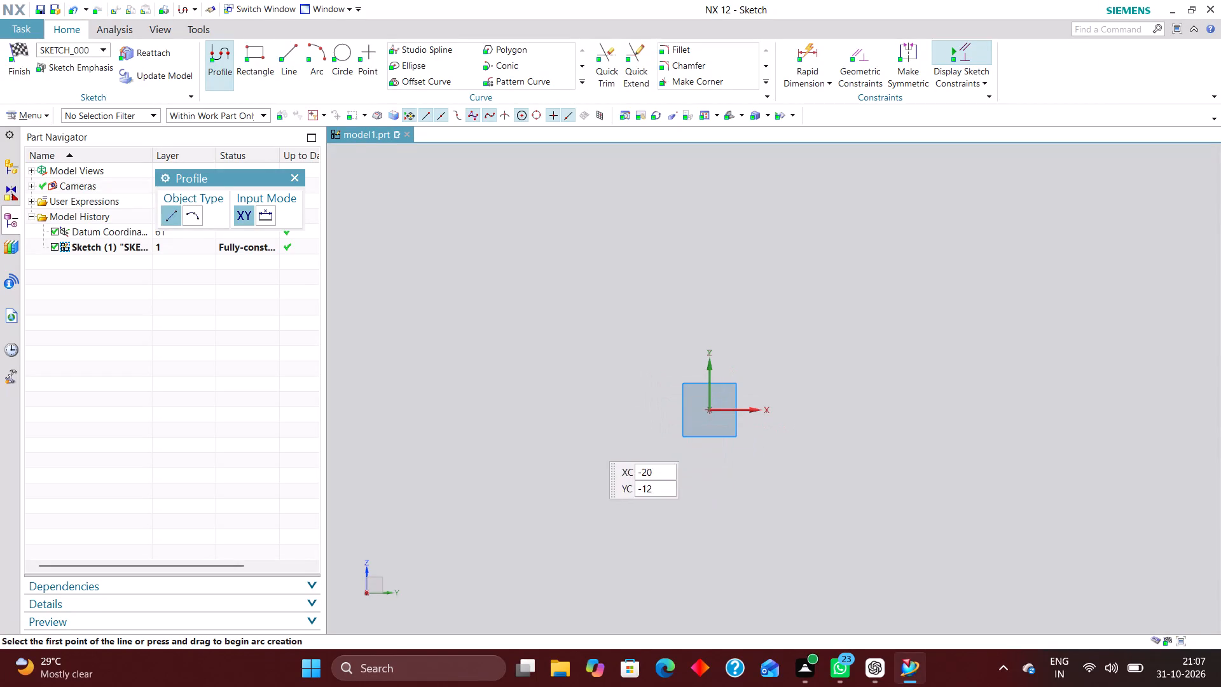
{"action": "left_click", "coordinate": [286, 53]}
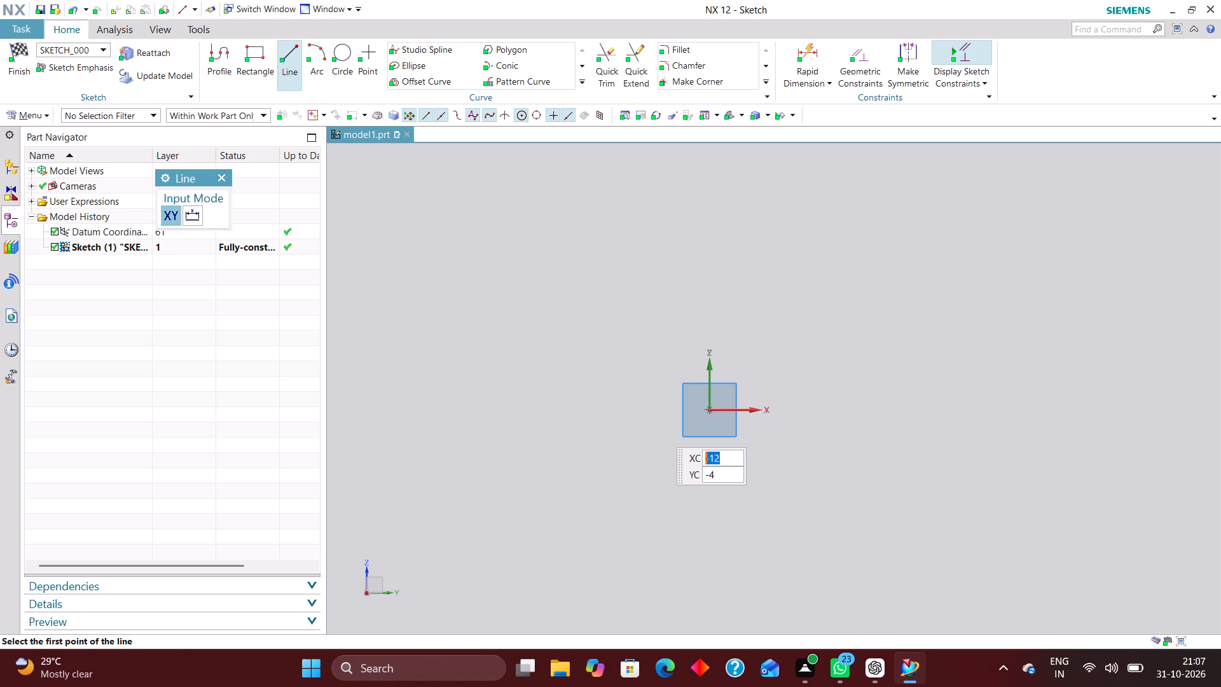
{"action": "left_click", "coordinate": [571, 337]}
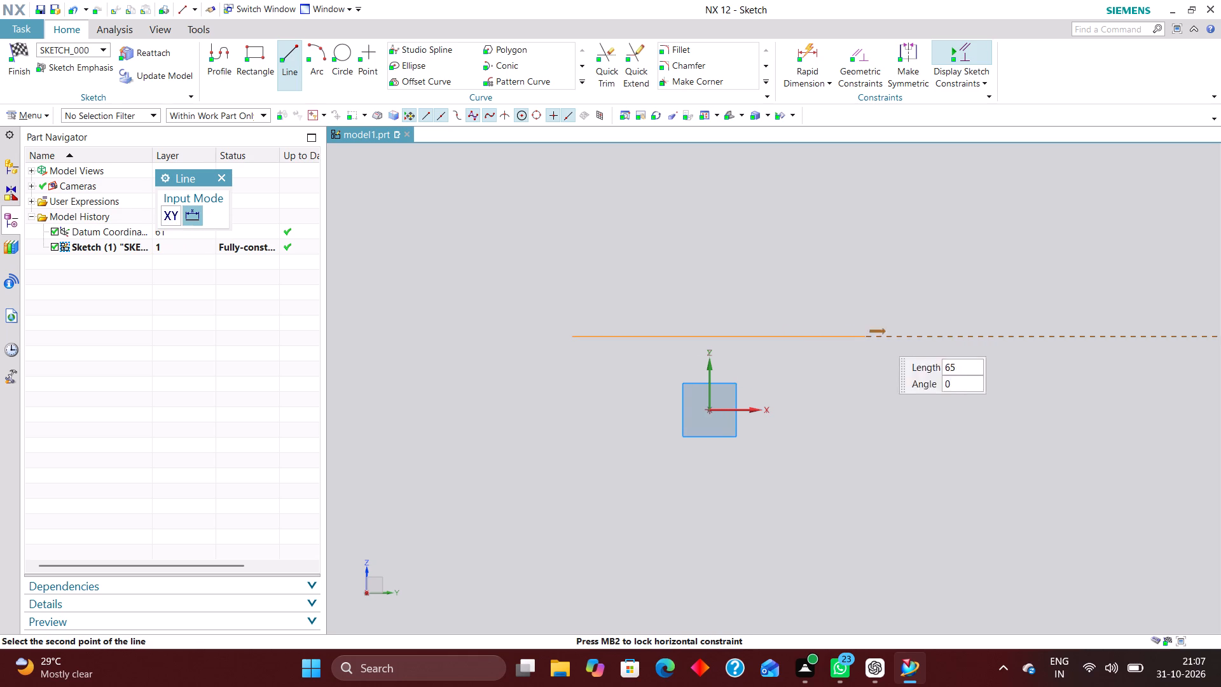
{"action": "left_click", "coordinate": [963, 322]}
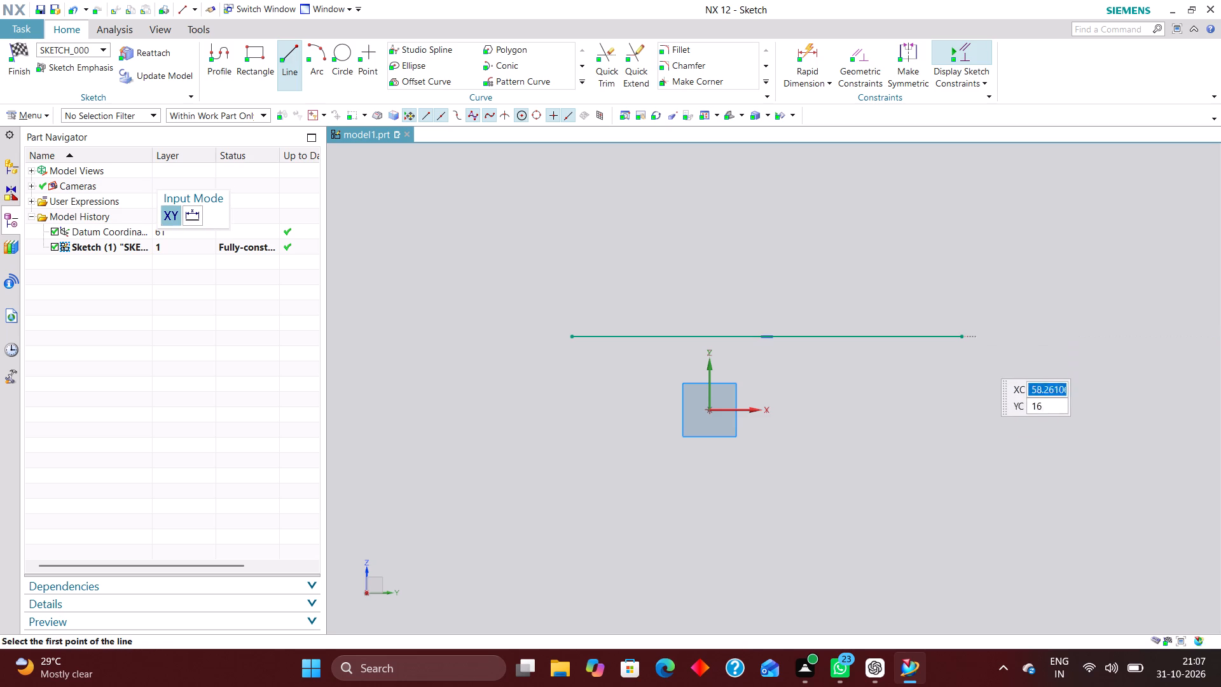
Centre the horizontal line on the sketch's Z axis with a Point on Curve constraint between its midpoint and the axis.
{"action": "scroll", "coordinate": [932, 383], "scroll_direction": "down", "scroll_amount": 2}
{"action": "left_click", "coordinate": [862, 62]}
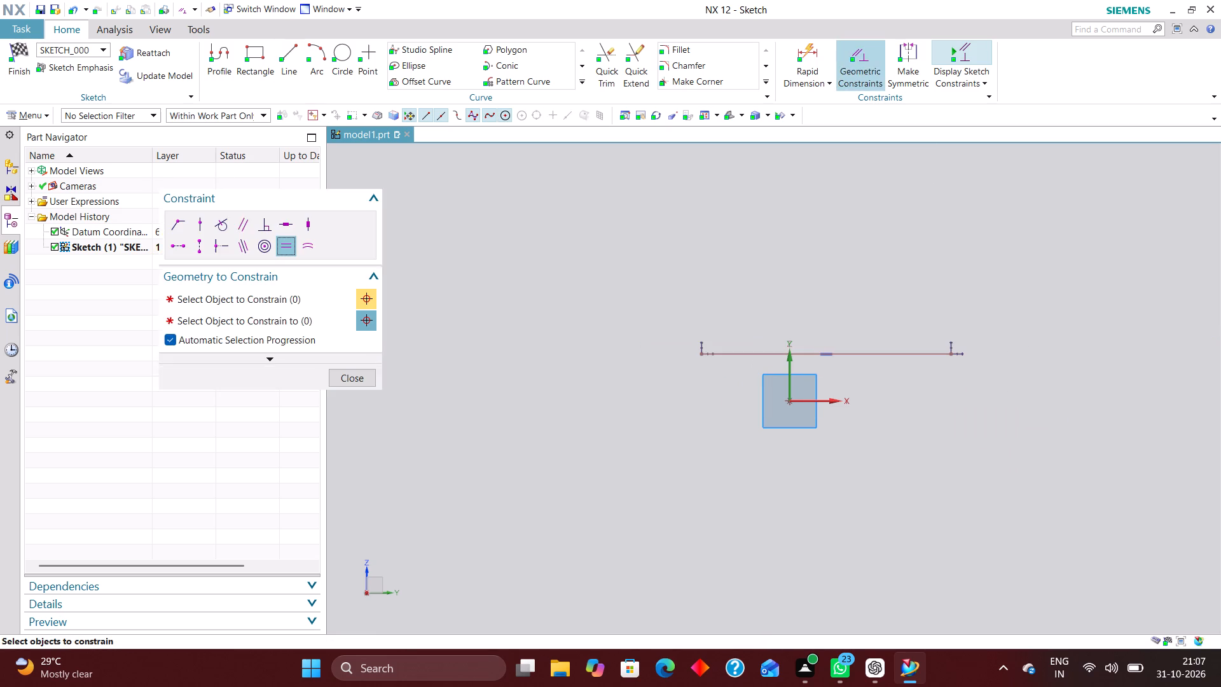
{"action": "left_click", "coordinate": [202, 222]}
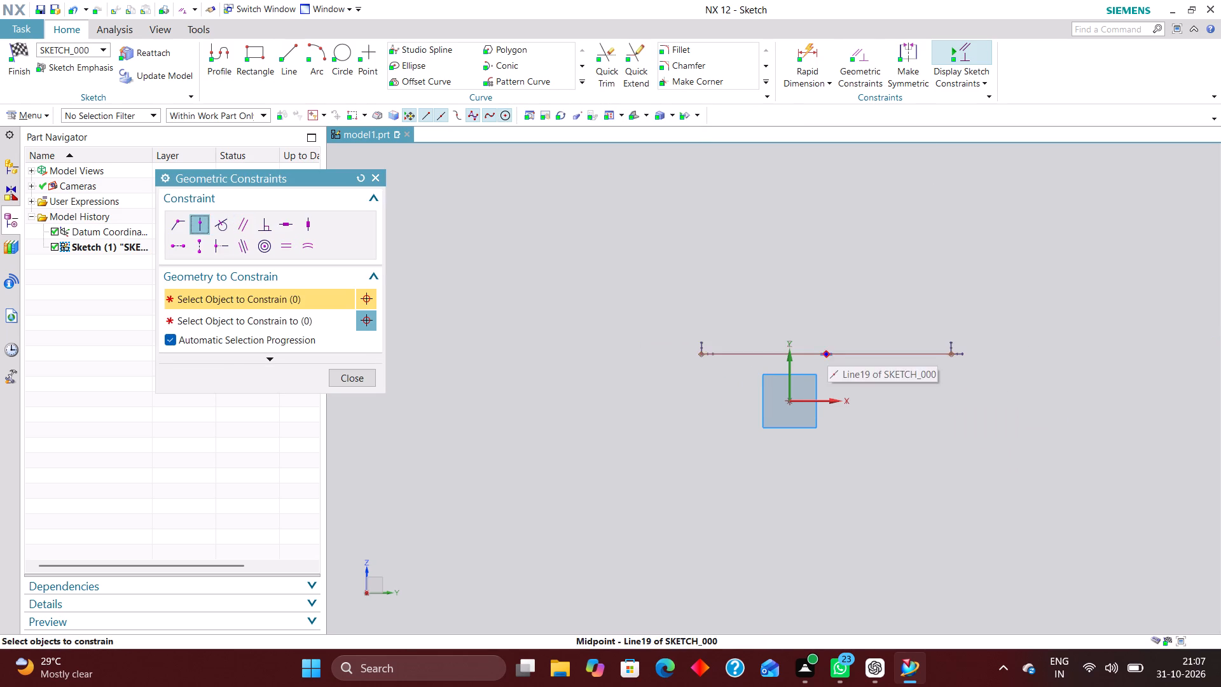
{"action": "left_click", "coordinate": [827, 350]}
{"action": "left_click", "coordinate": [790, 375]}
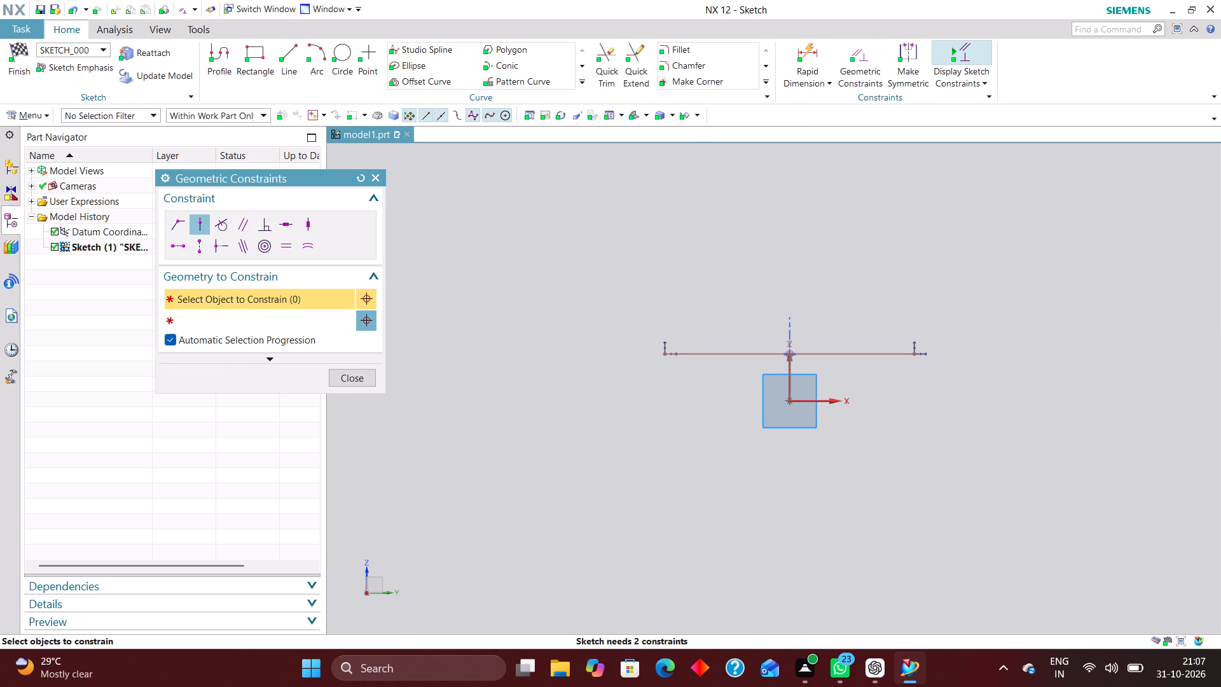
{"action": "scroll", "coordinate": [764, 300], "scroll_direction": "down", "scroll_amount": 1}
{"action": "left_click", "coordinate": [357, 375]}
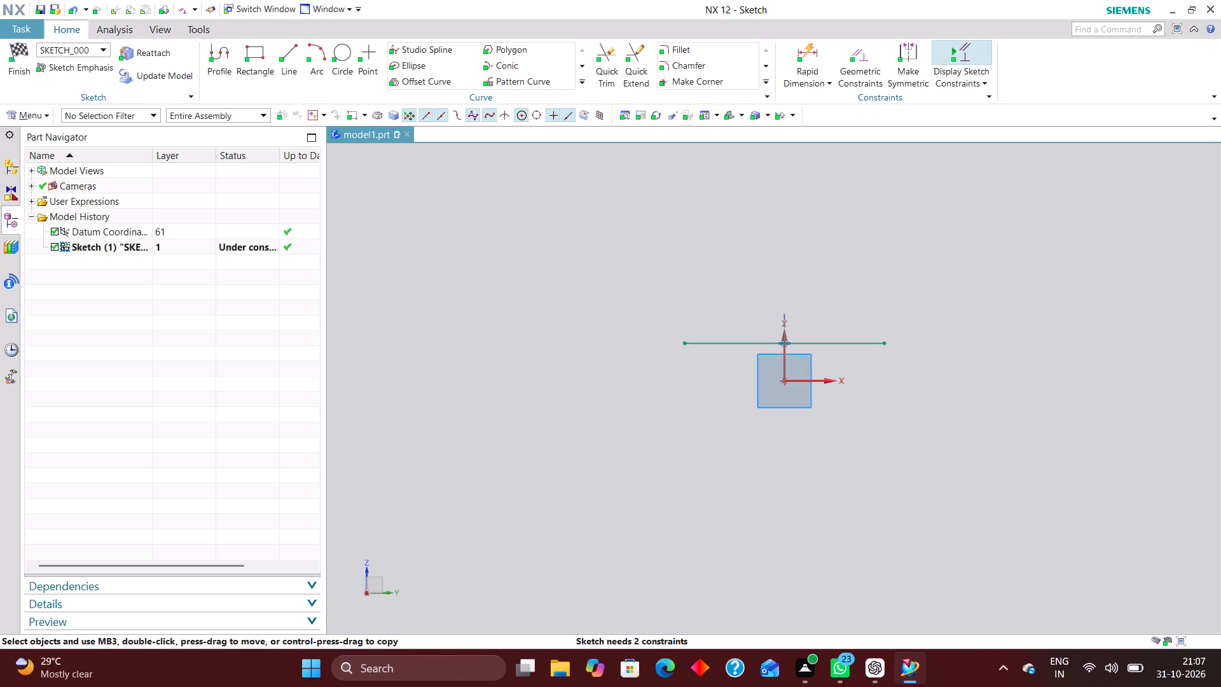
Sketch a vertical line about 20 mm down from the line's negative end, a long horizontal base line, and an overshooting line about 34 mm down from the other end.
{"action": "left_click", "coordinate": [286, 55]}
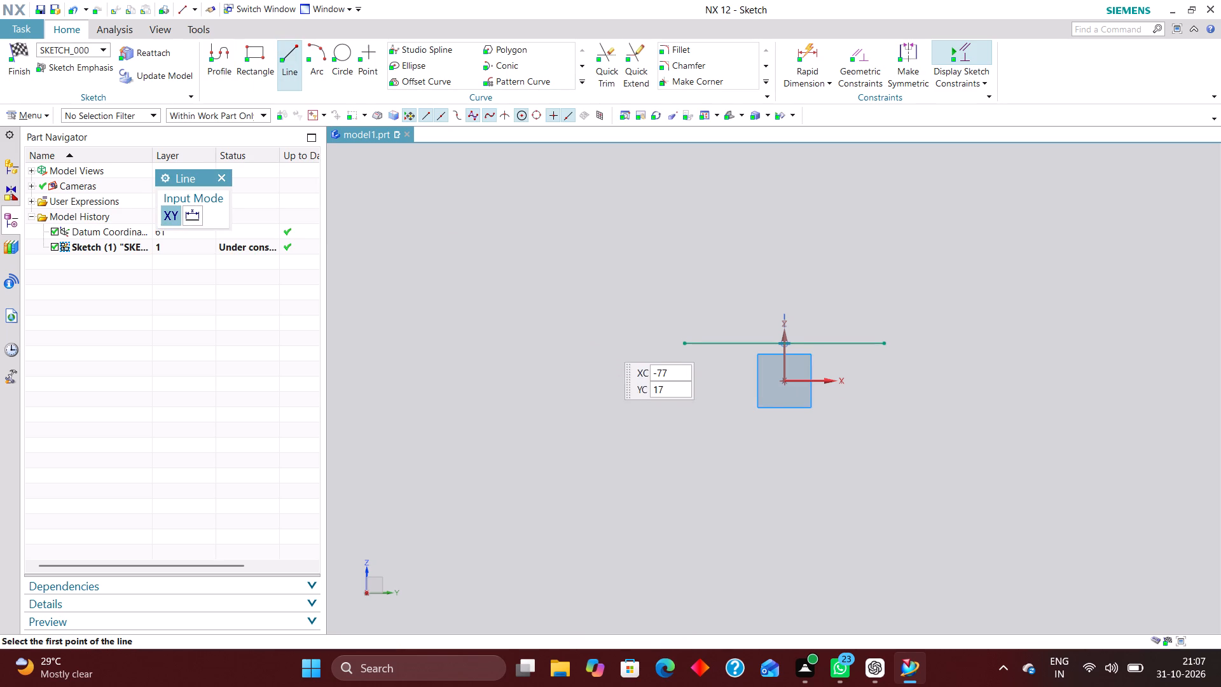
{"action": "scroll", "coordinate": [687, 344], "scroll_direction": "up", "scroll_amount": 3}
{"action": "left_click", "coordinate": [680, 347]}
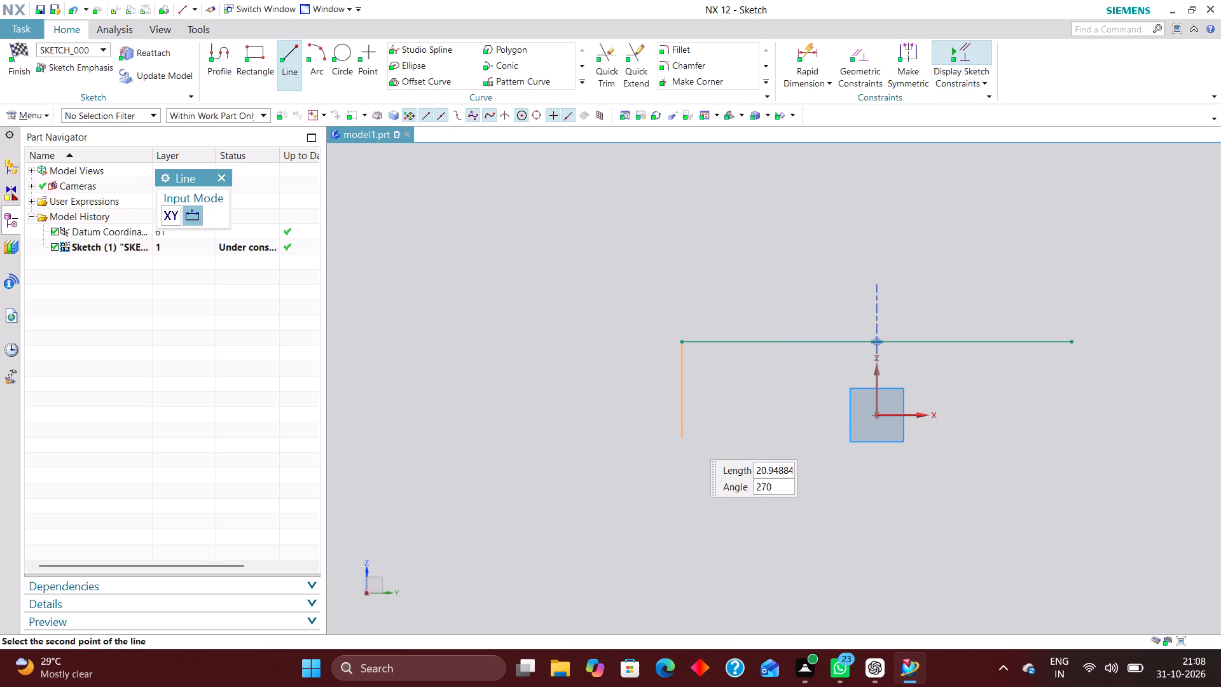
{"action": "left_click", "coordinate": [687, 435]}
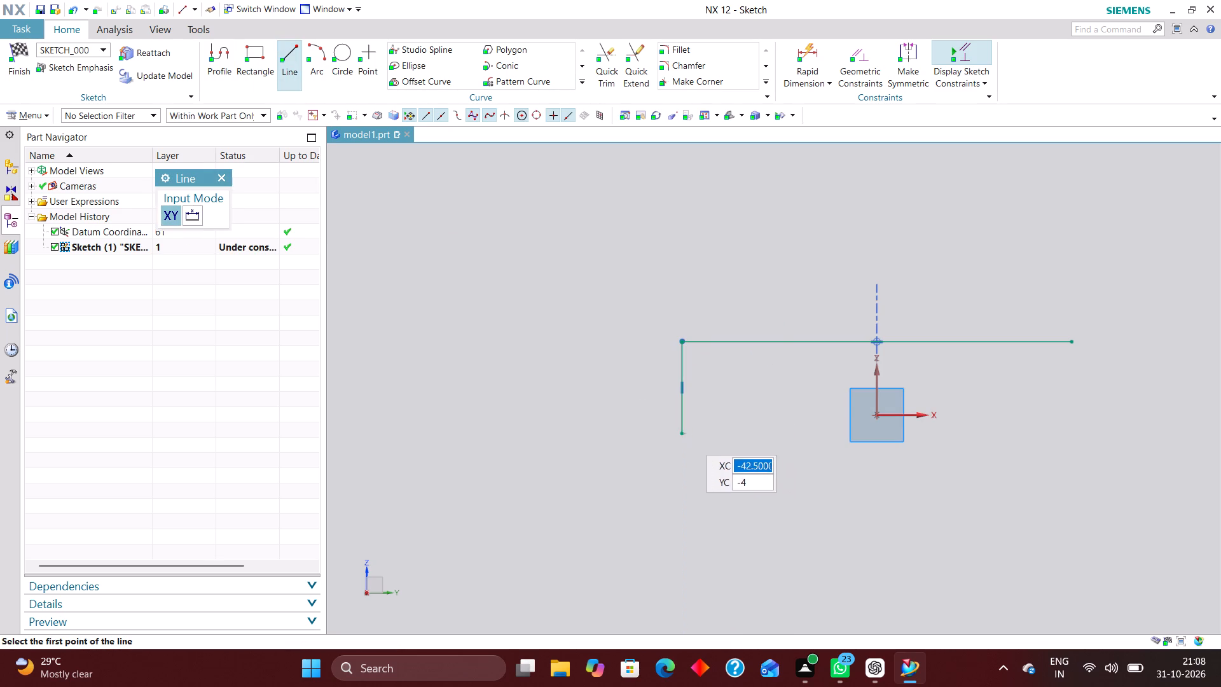
{"action": "left_click", "coordinate": [684, 434]}
{"action": "left_click", "coordinate": [1096, 427]}
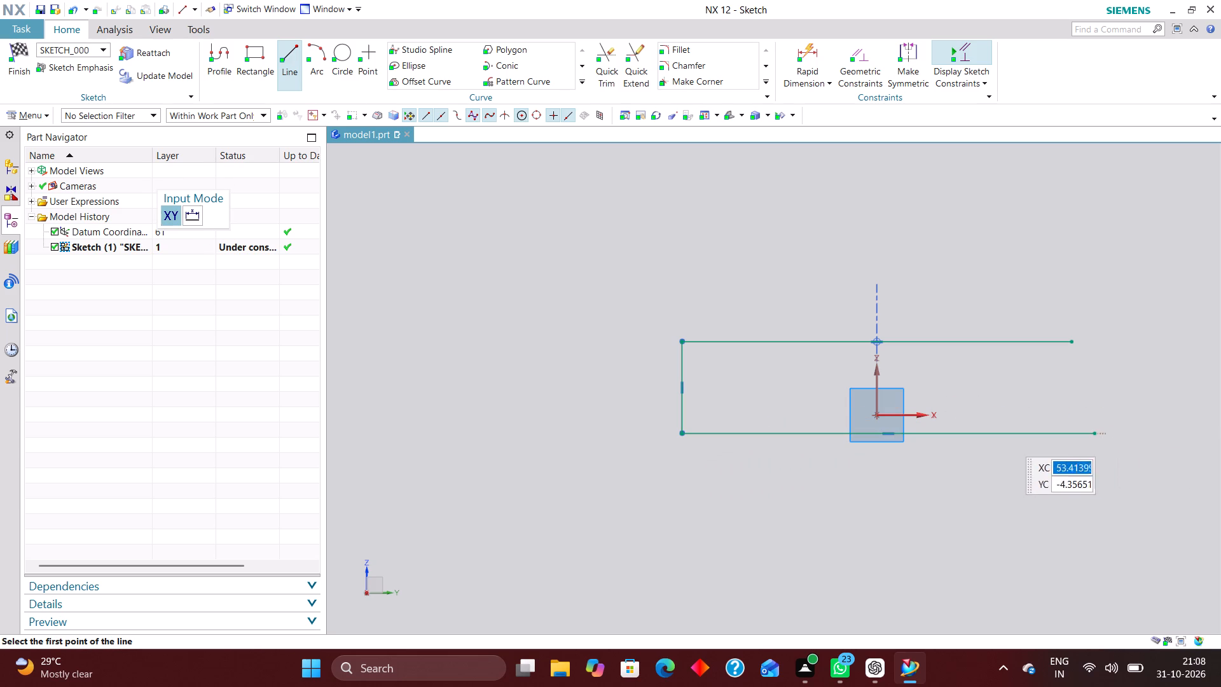
{"action": "left_click", "coordinate": [1073, 341]}
{"action": "left_click", "coordinate": [1082, 496]}
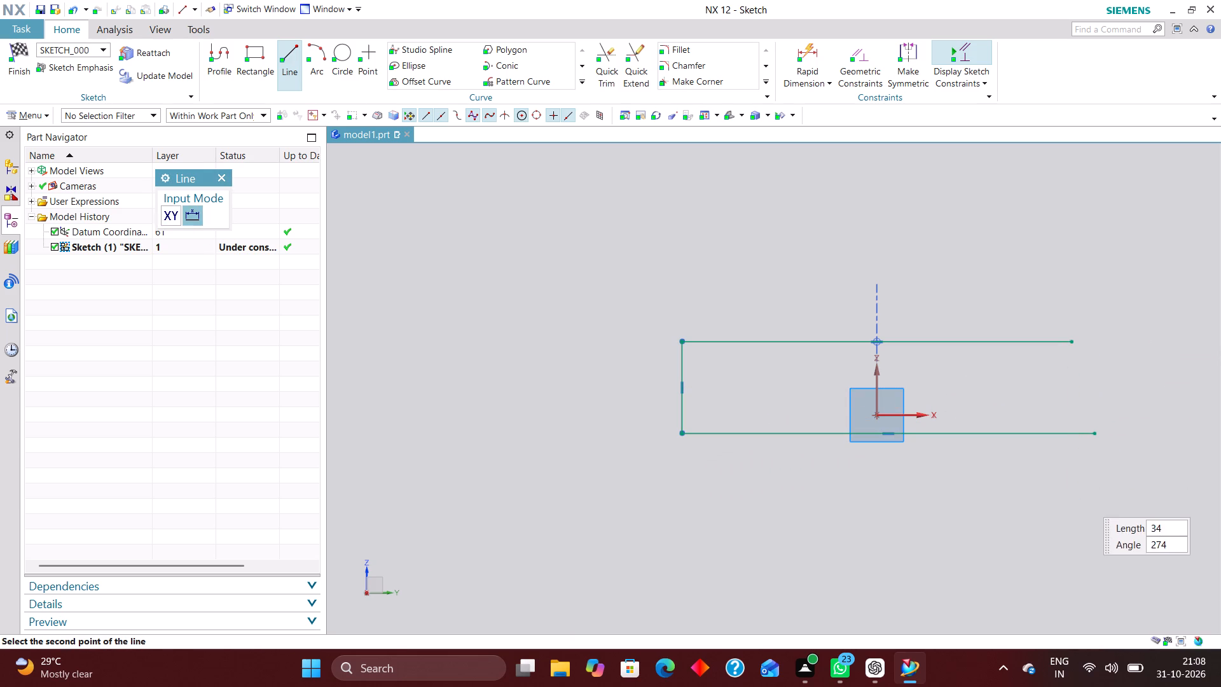
{"action": "left_click", "coordinate": [219, 177]}
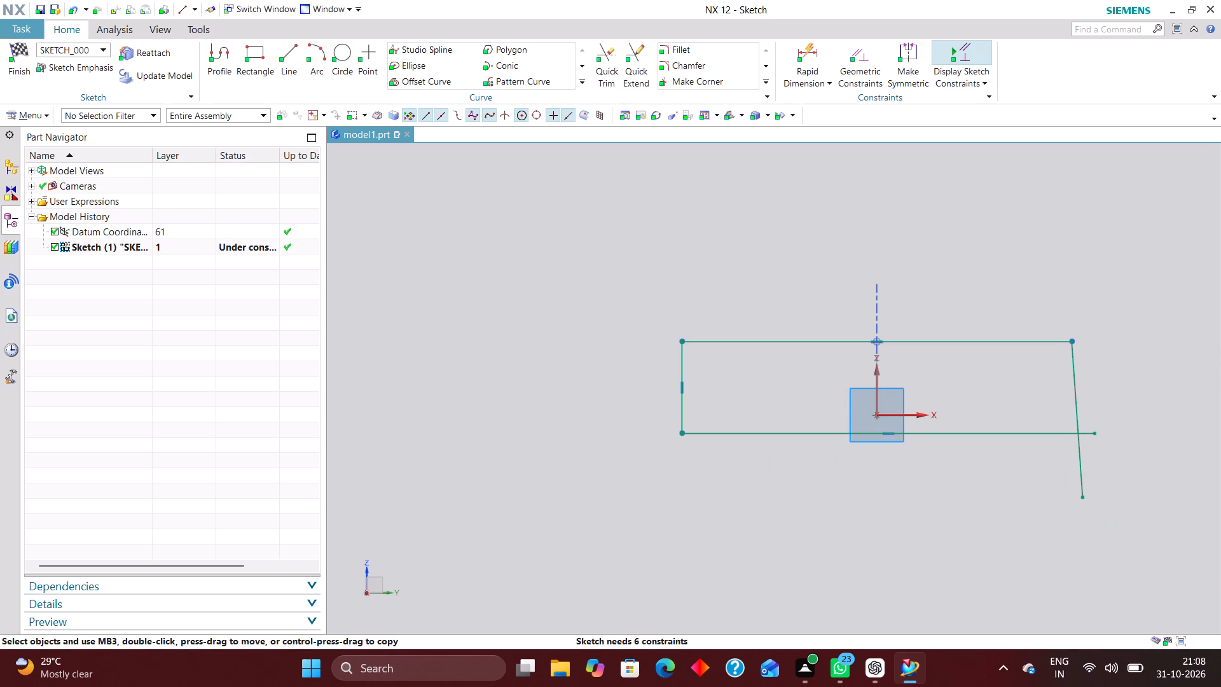
Apply a Vertical constraint to the slanted side line at the positive X end of the profile.
{"action": "left_click", "coordinate": [865, 57]}
{"action": "left_click", "coordinate": [307, 226]}
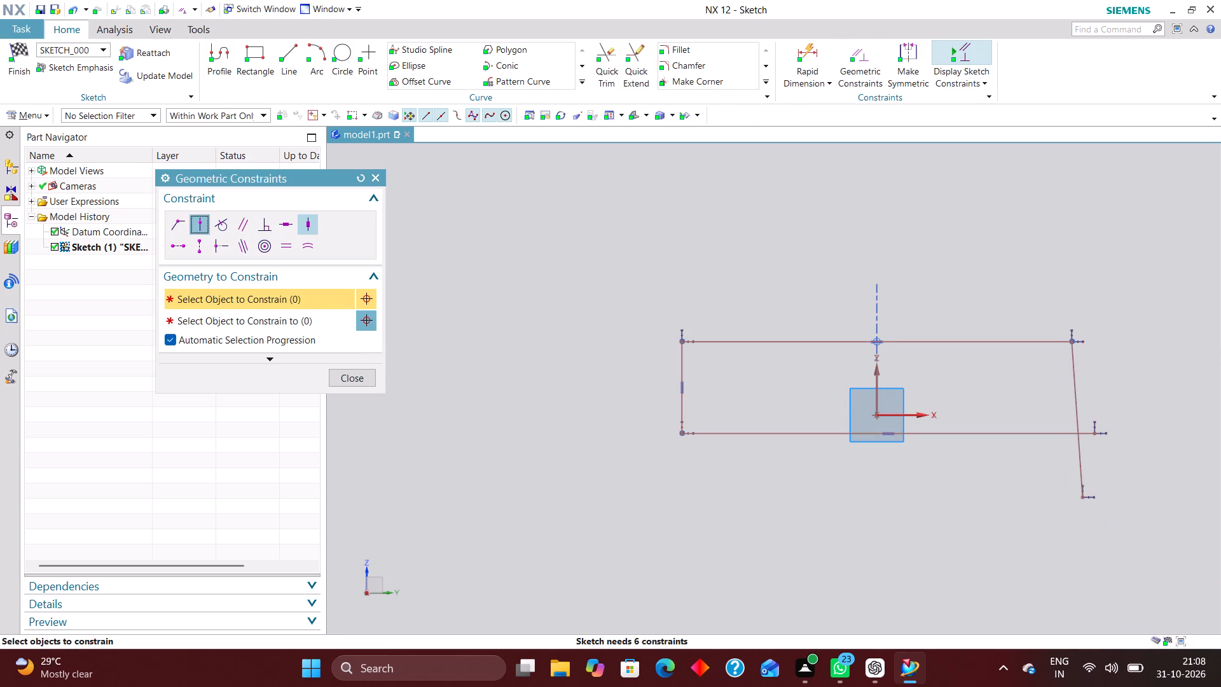
{"action": "left_click", "coordinate": [1079, 404]}
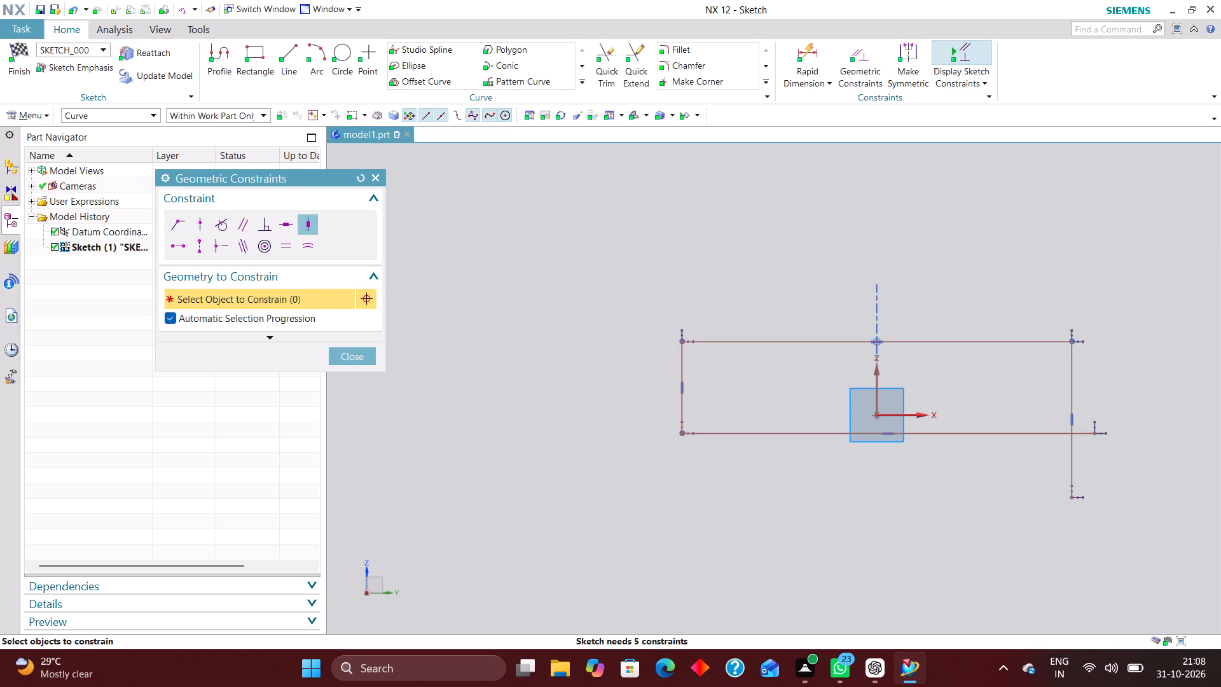
{"action": "left_click", "coordinate": [352, 359]}
Trim the overhanging ends of the side line and base line at their crossing to close the rectangle.
{"action": "left_click", "coordinate": [609, 60]}
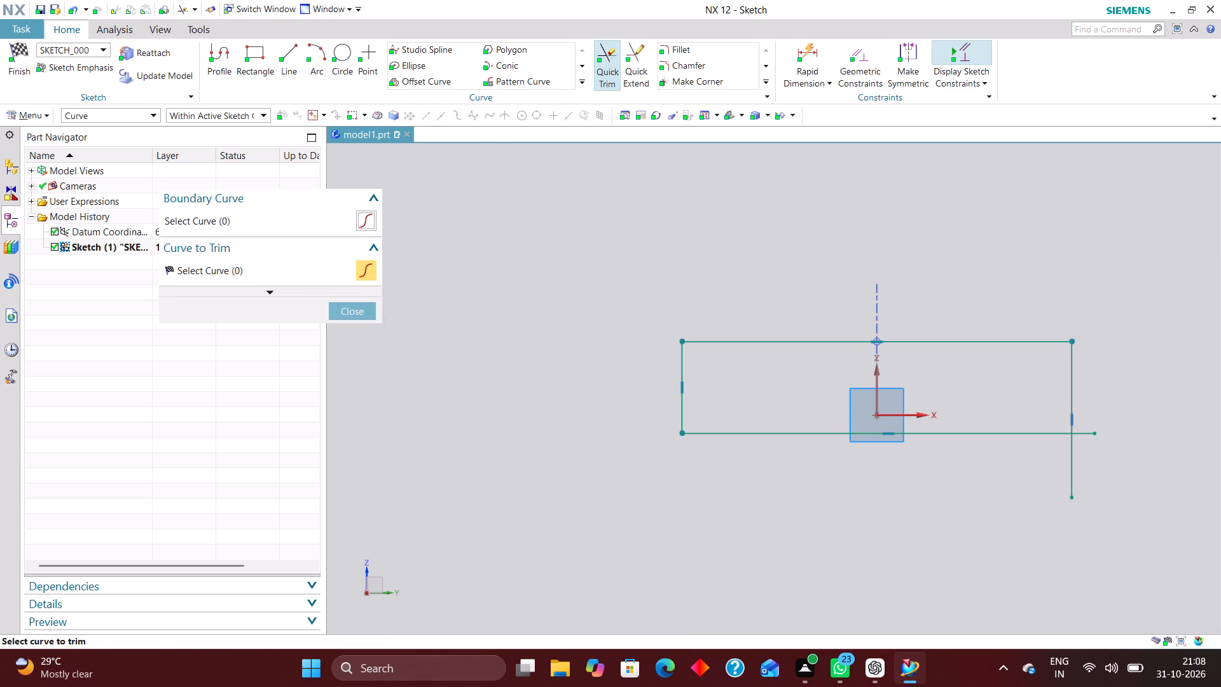
{"action": "left_click", "coordinate": [1066, 498]}
{"action": "left_click", "coordinate": [1095, 434]}
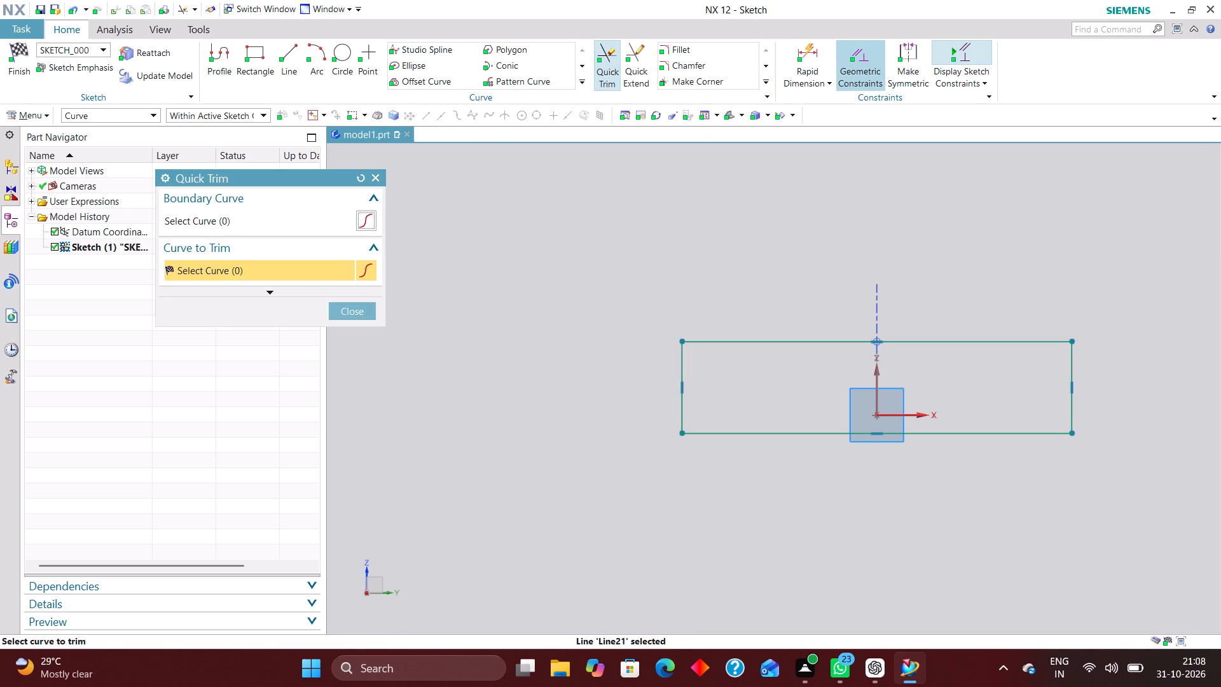
Constrain the midpoint of the rectangle's base line onto the sketch's X and Z axes with Point on Curve.
{"action": "left_click", "coordinate": [862, 59]}
{"action": "left_click", "coordinate": [205, 226]}
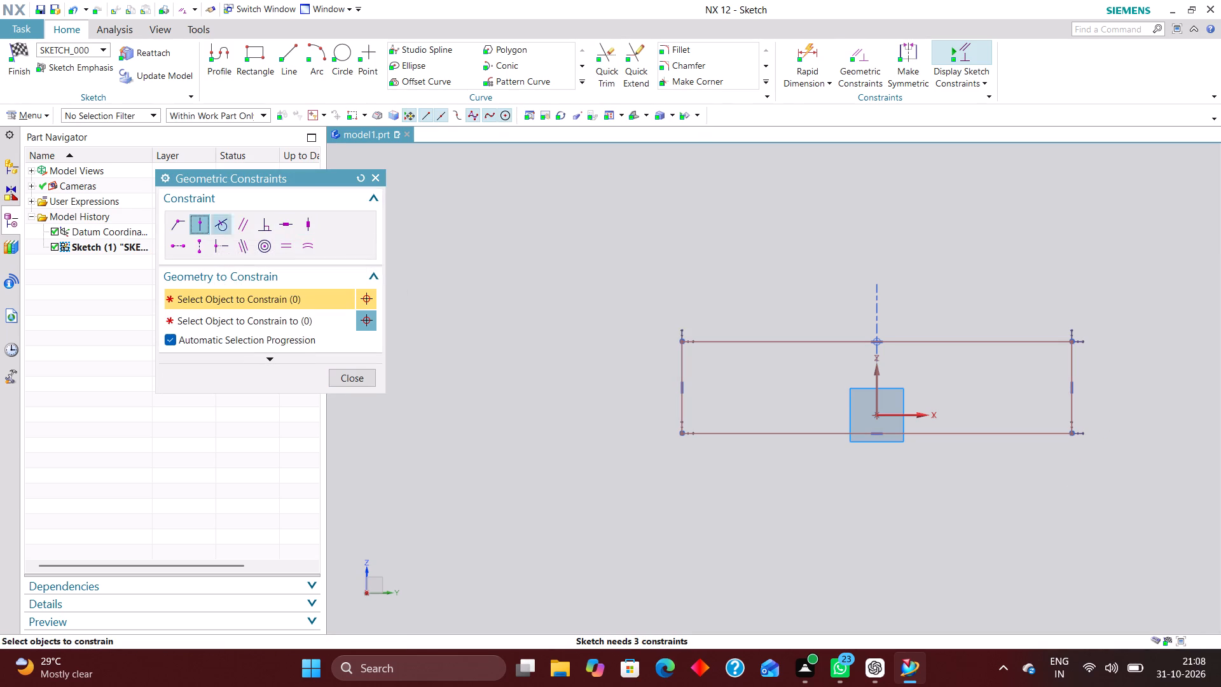
{"action": "left_click", "coordinate": [878, 436]}
{"action": "left_click", "coordinate": [897, 419]}
{"action": "left_click", "coordinate": [878, 419]}
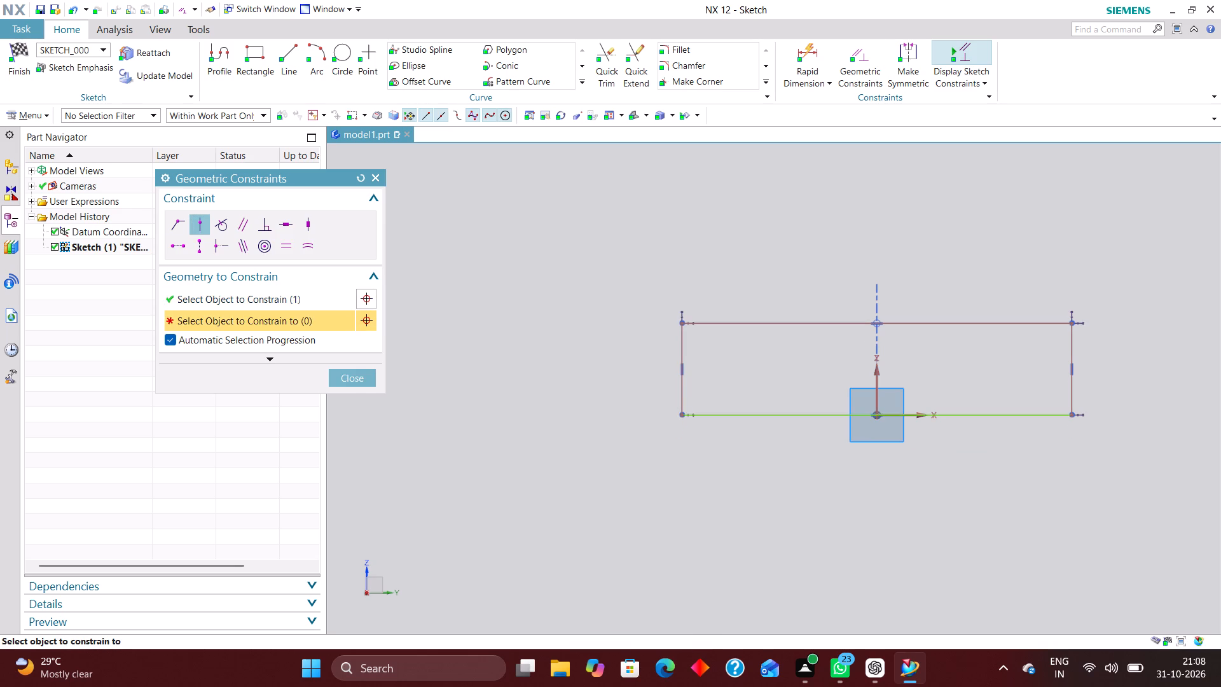
{"action": "left_click", "coordinate": [876, 393]}
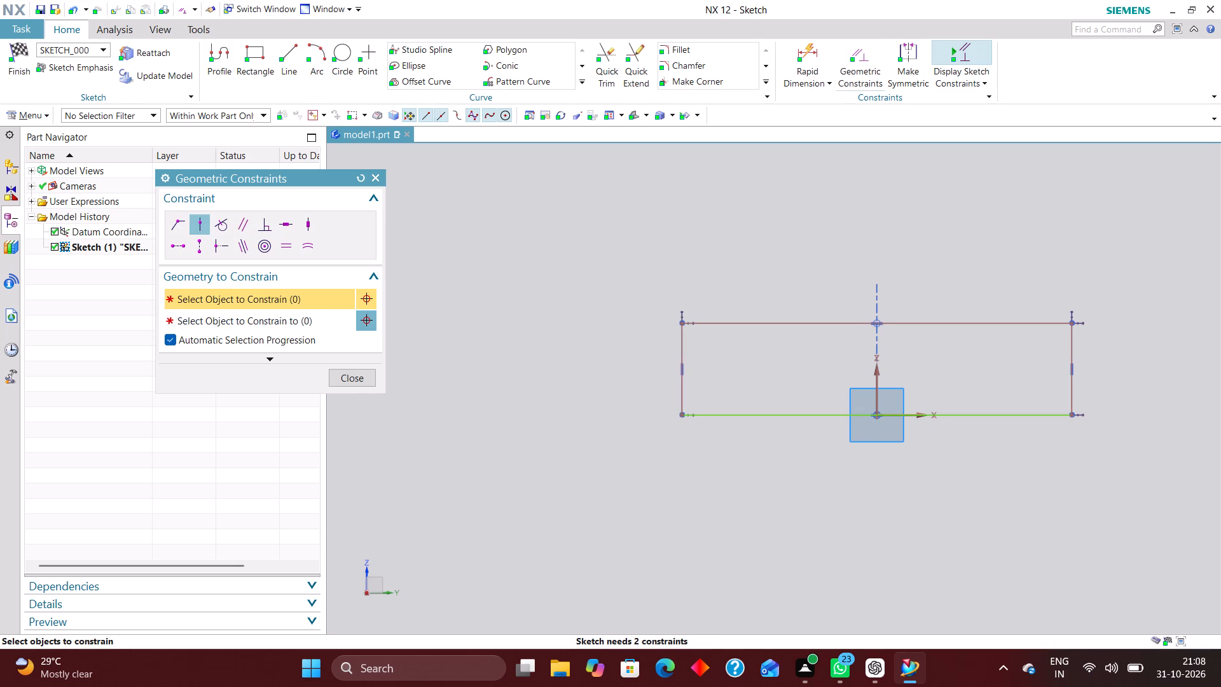
Dimension the rectangle's base line and set its length to 120 mm.
{"action": "left_click", "coordinate": [811, 49]}
{"action": "left_click", "coordinate": [1000, 418]}
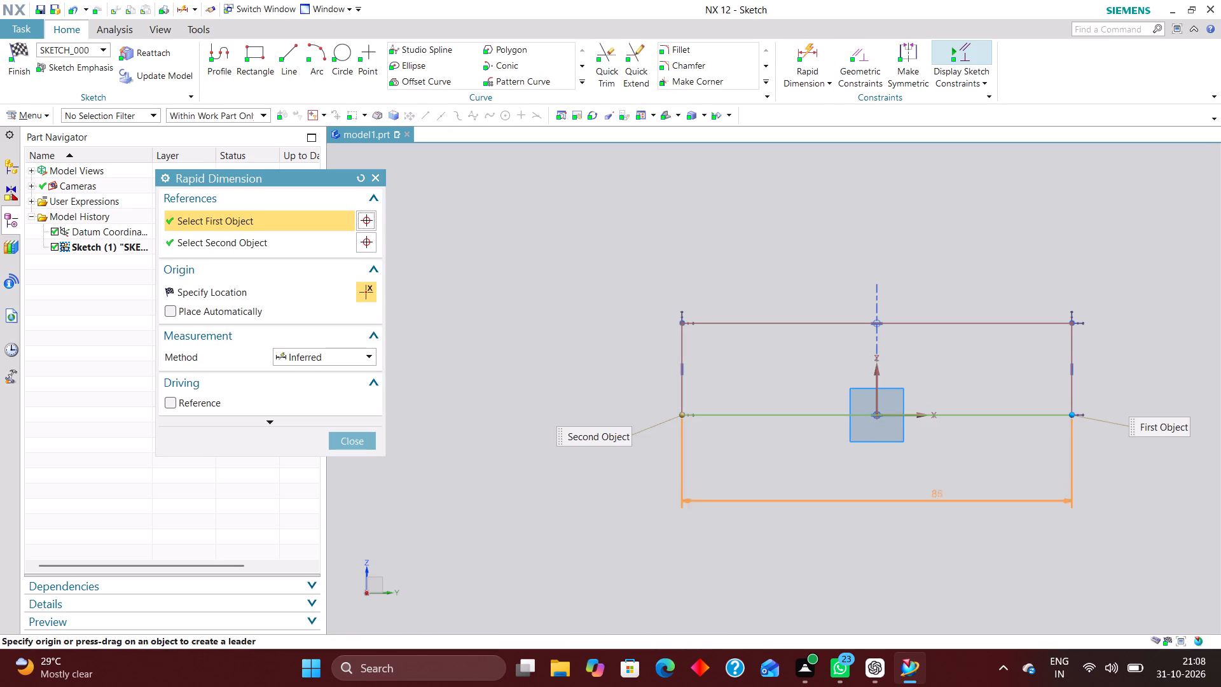
{"action": "left_click", "coordinate": [864, 504]}
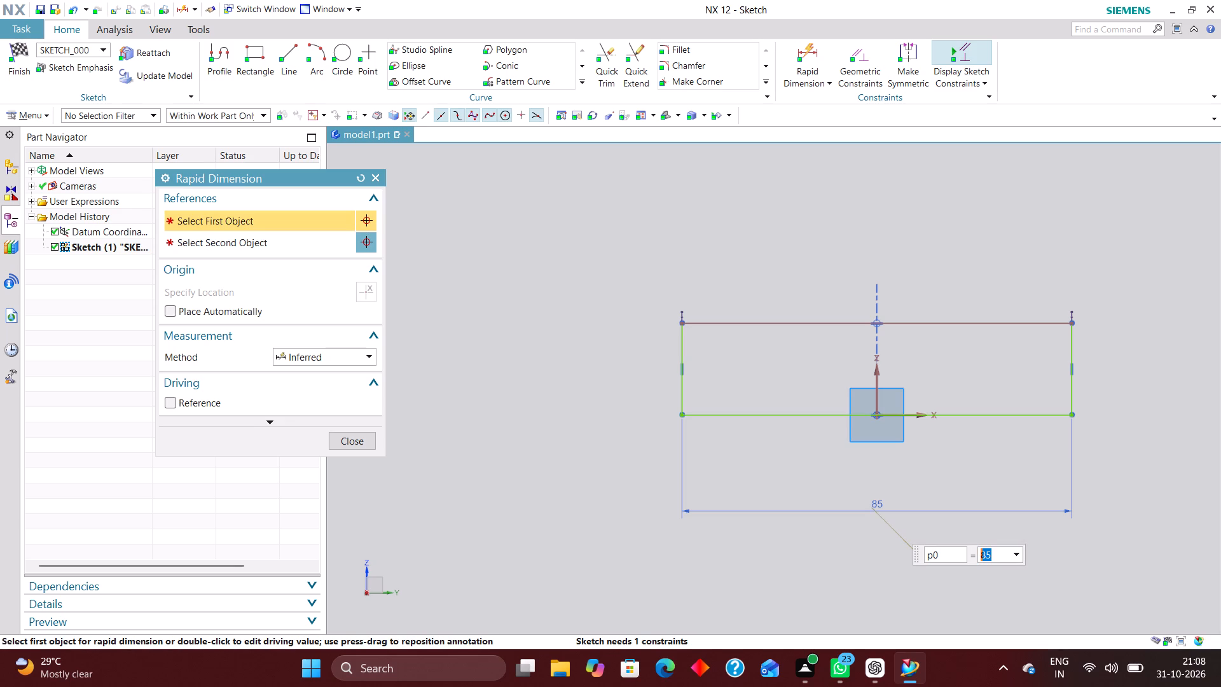
{"action": "type", "text": "120"}
{"action": "key", "text": "Return"}
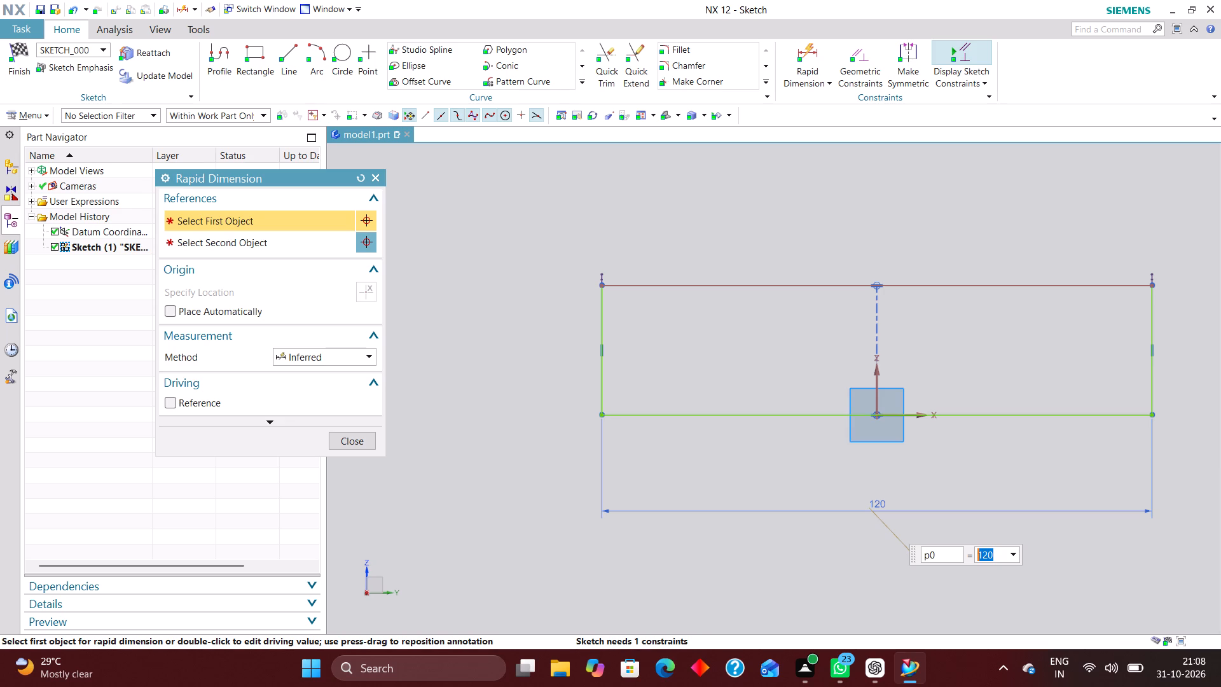
Dimension the rectangle's side line and set its height to 18 mm.
{"action": "left_click", "coordinate": [602, 393]}
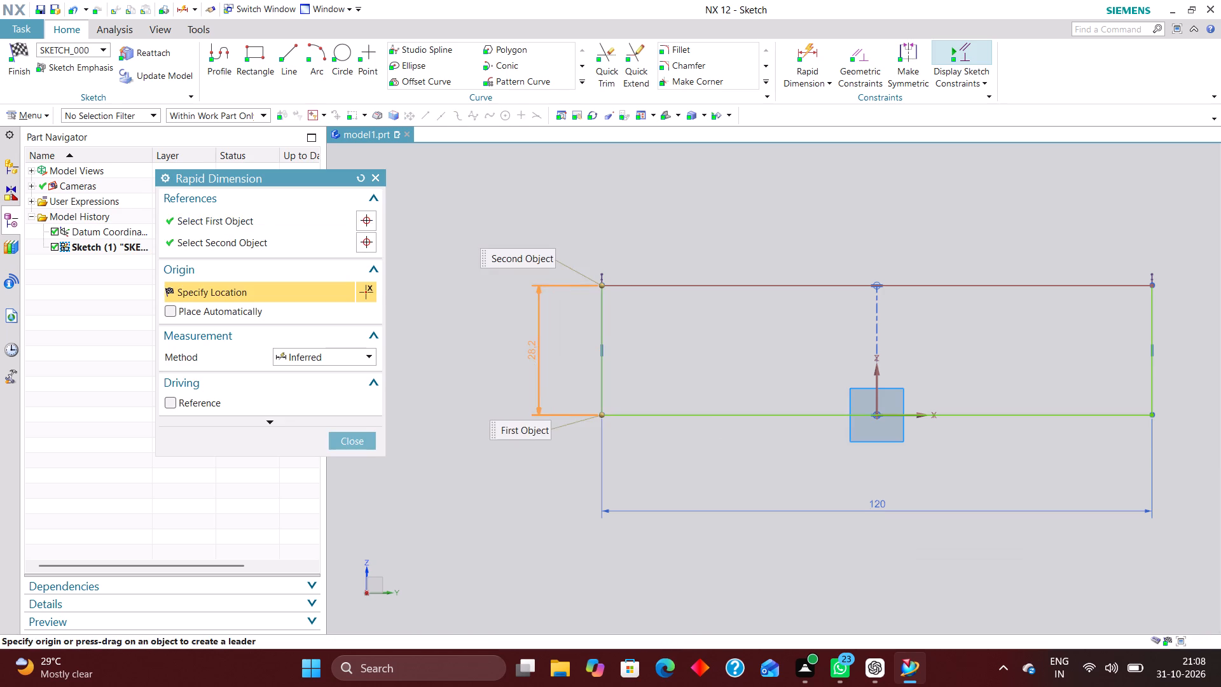
{"action": "left_click", "coordinate": [532, 363]}
{"action": "type", "text": "18"}
{"action": "key", "text": "Return"}
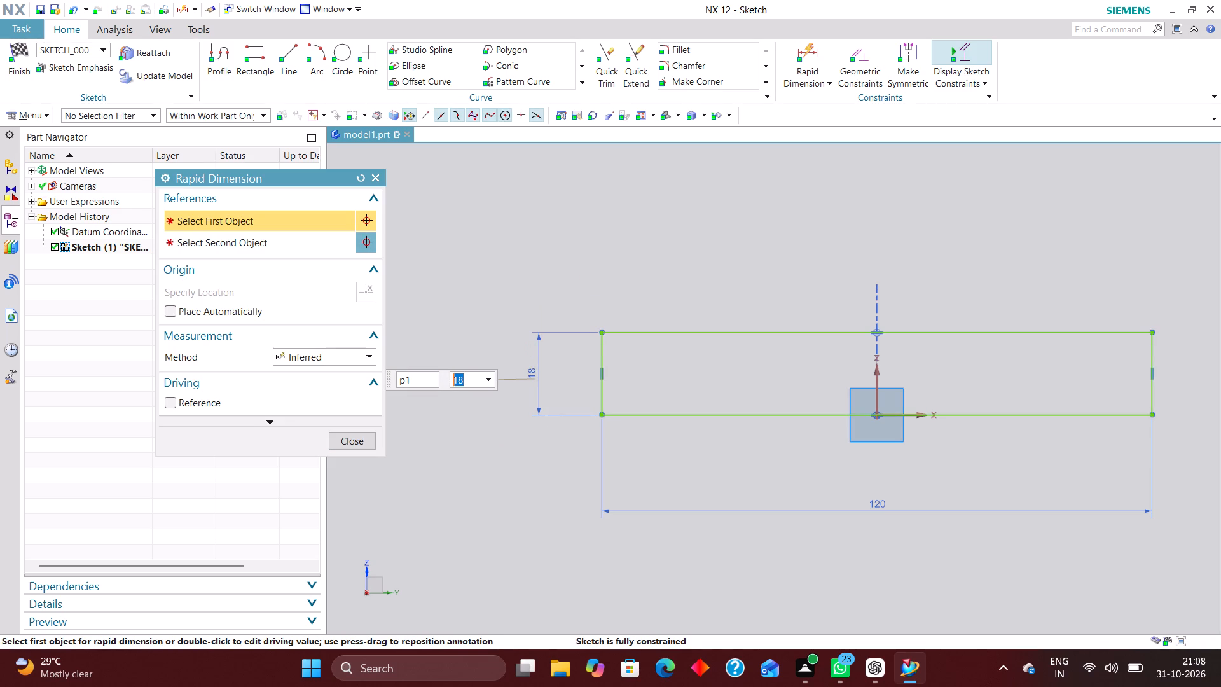
{"action": "scroll", "coordinate": [828, 474], "scroll_direction": "down", "scroll_amount": 1}
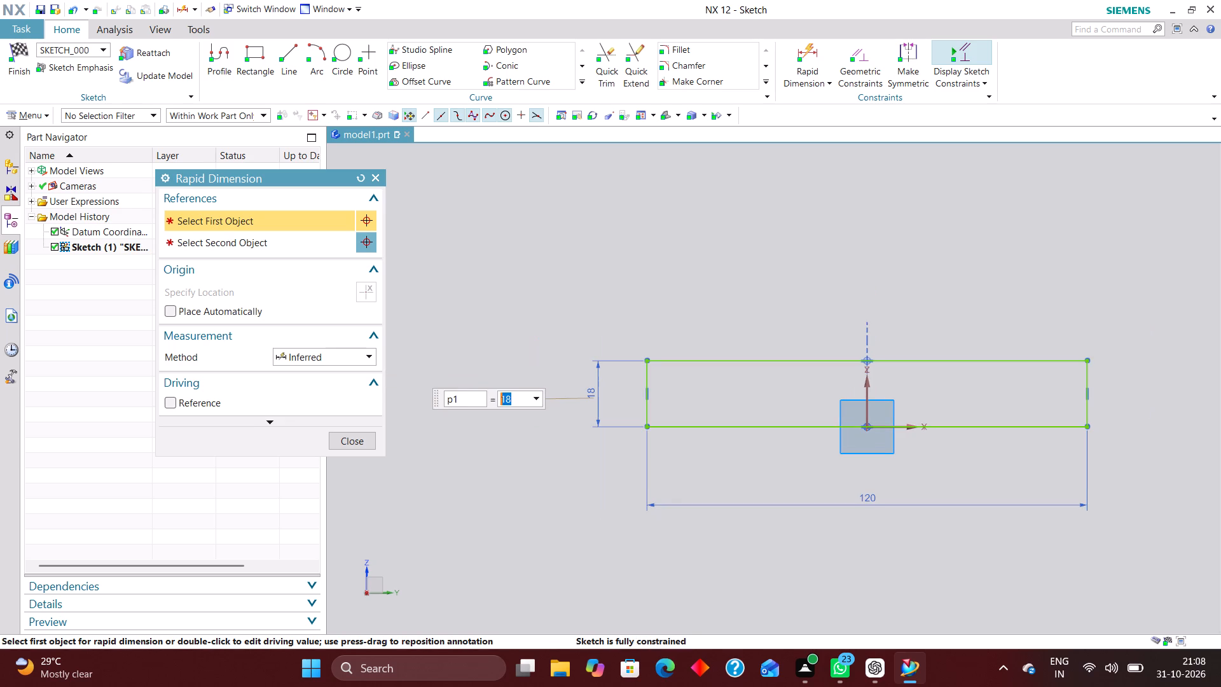
{"action": "left_click", "coordinate": [359, 440]}
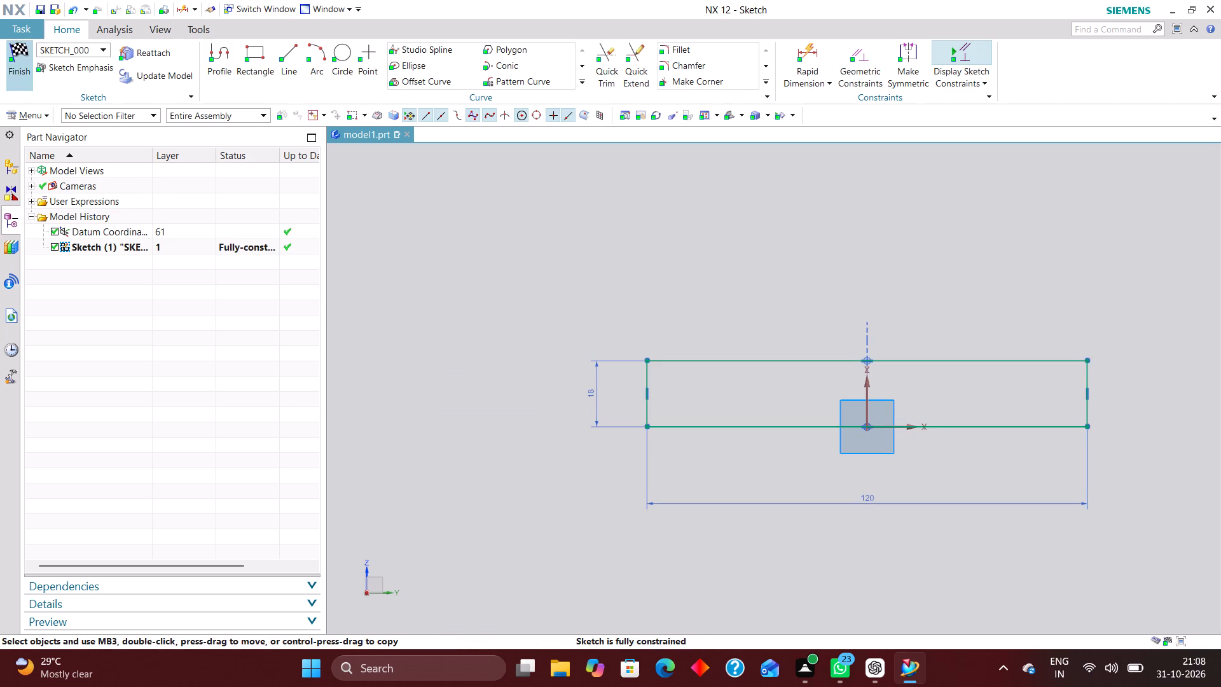
Finish the sketch and extrude the rectangle 15 mm in the reversed direction, with no Boolean.
{"action": "left_click", "coordinate": [17, 46]}
{"action": "left_click", "coordinate": [181, 55]}
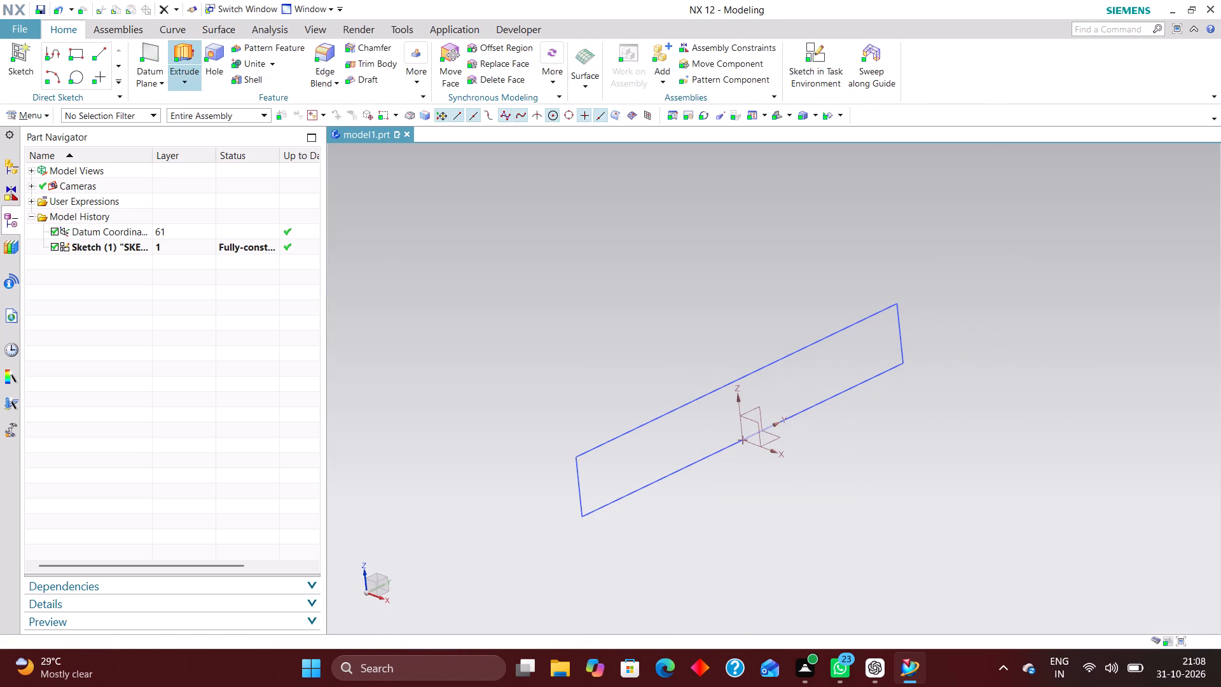
{"action": "left_click", "coordinate": [577, 488]}
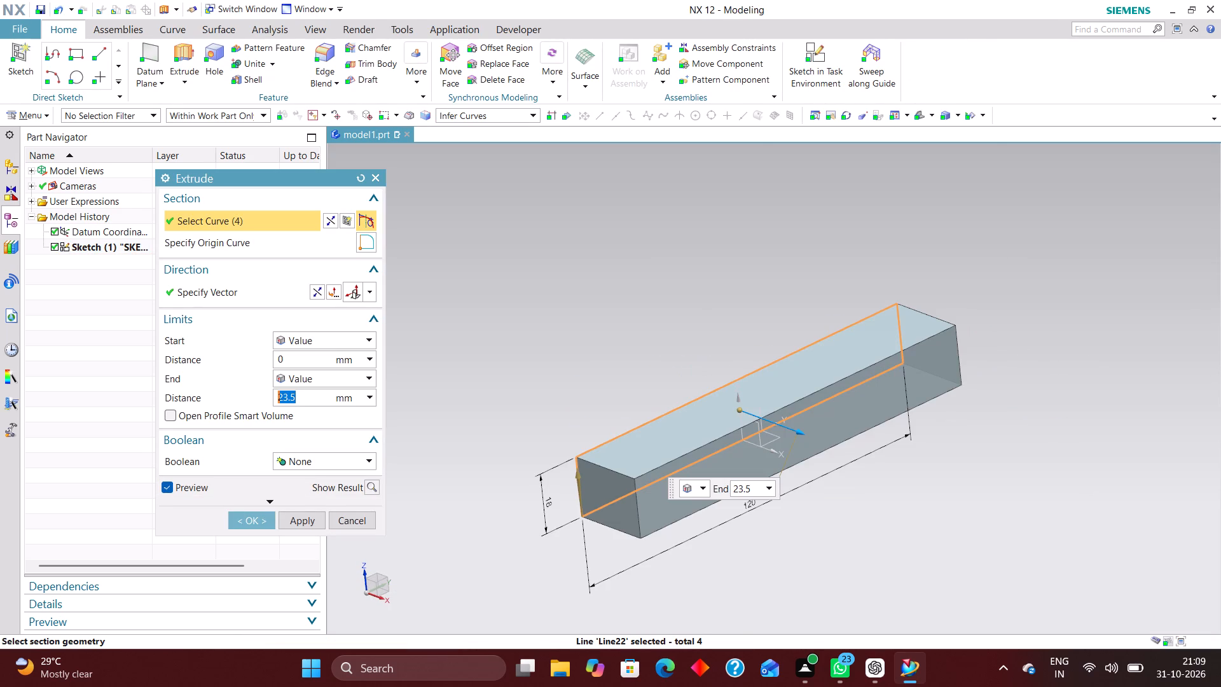
{"action": "left_click", "coordinate": [316, 291]}
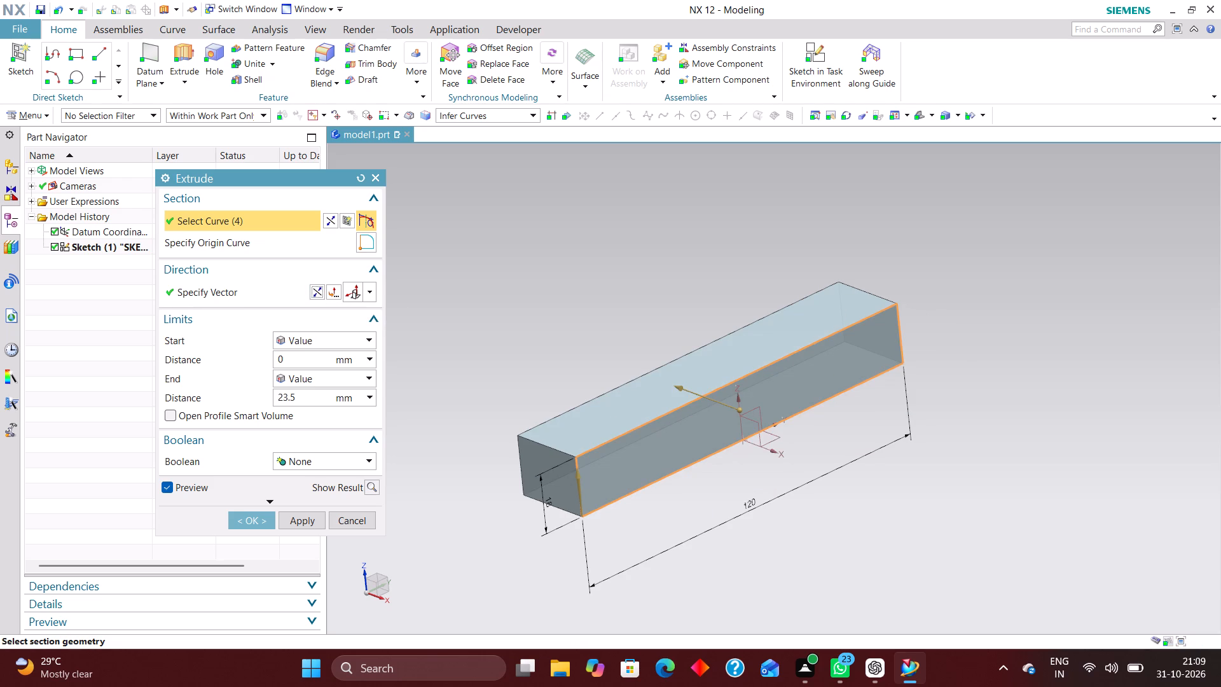
{"action": "left_click_drag", "start_coordinate": [308, 394], "coordinate": [247, 391]}
{"action": "type", "text": "15"}
{"action": "key", "text": "Return"}
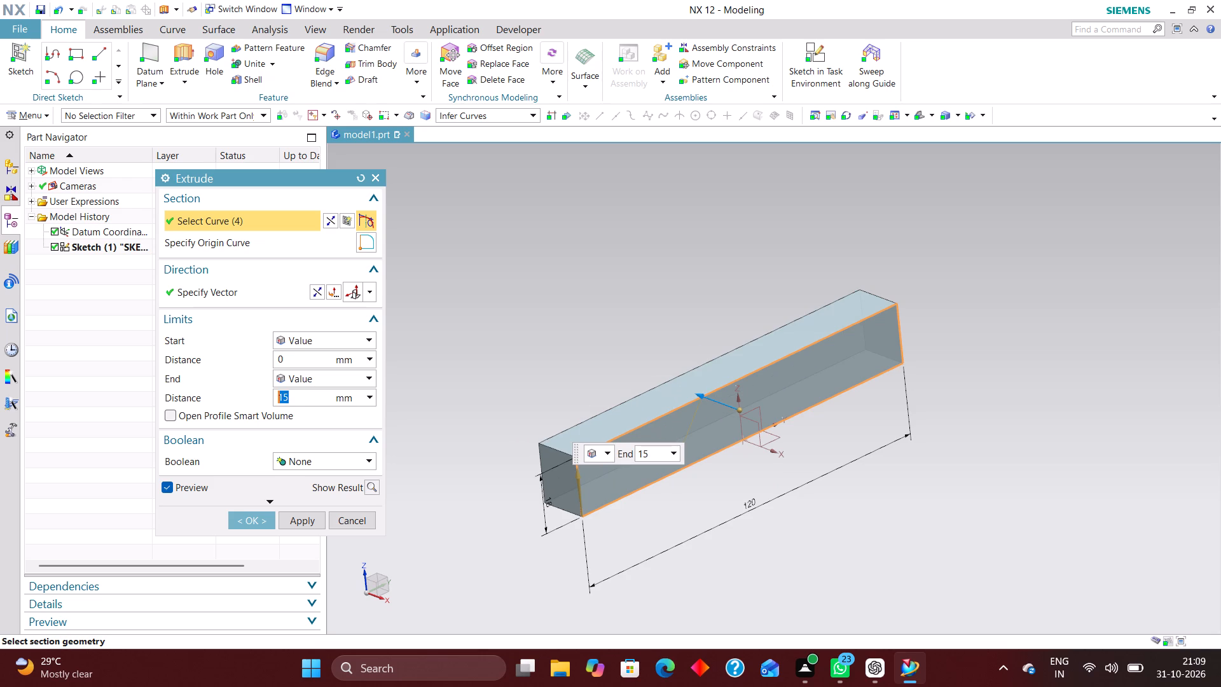
{"action": "left_click", "coordinate": [256, 522]}
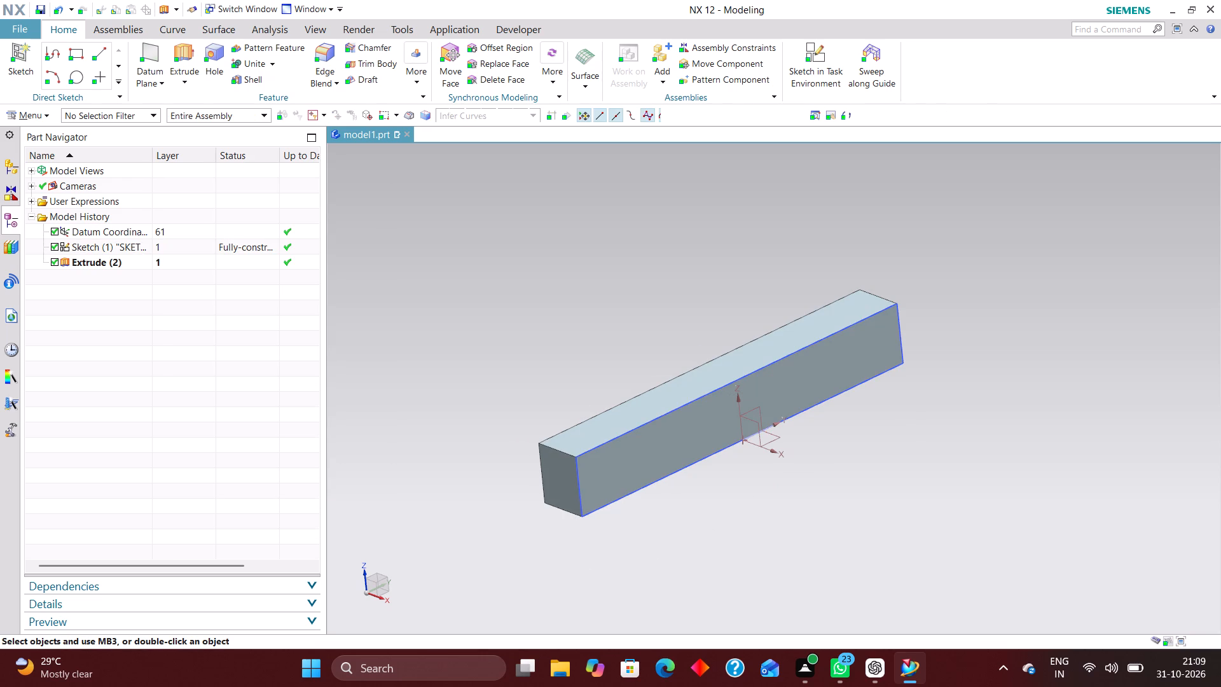
Hide the rectangle sketch on the extruded bar.
{"action": "scroll", "coordinate": [866, 497], "scroll_direction": "down", "scroll_amount": 2}
{"action": "scroll", "coordinate": [802, 493], "scroll_direction": "up", "scroll_amount": 2}
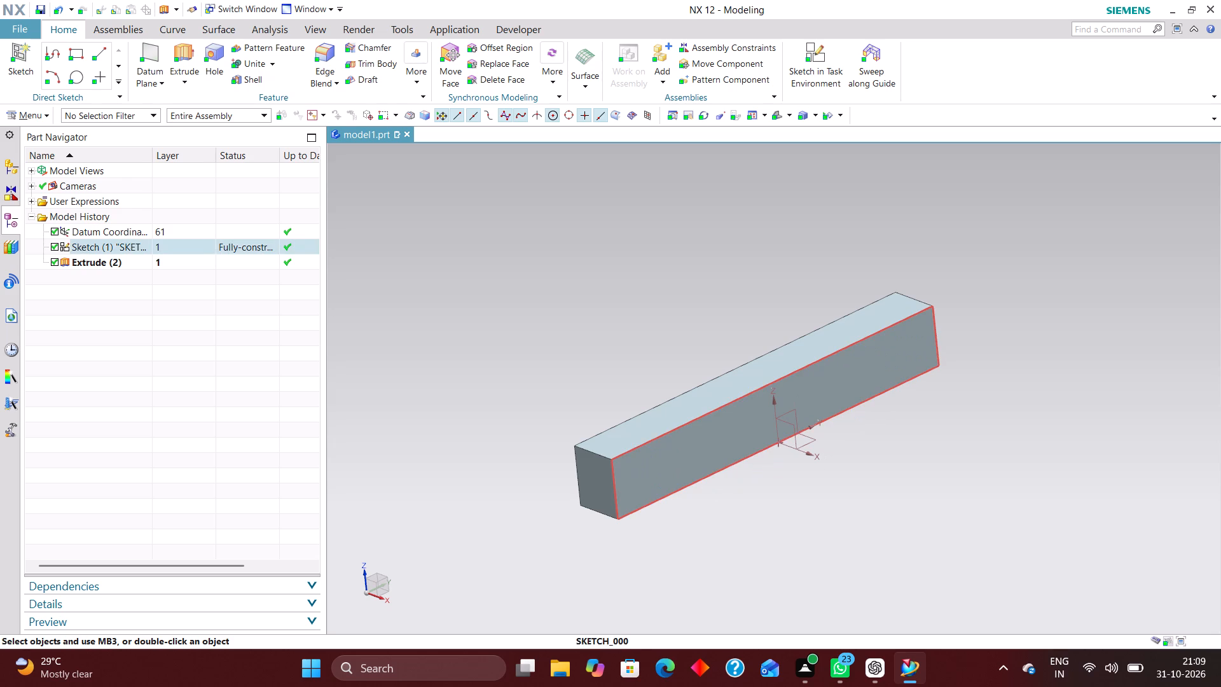
{"action": "right_click_drag", "start_coordinate": [698, 415], "coordinate": [704, 457]}
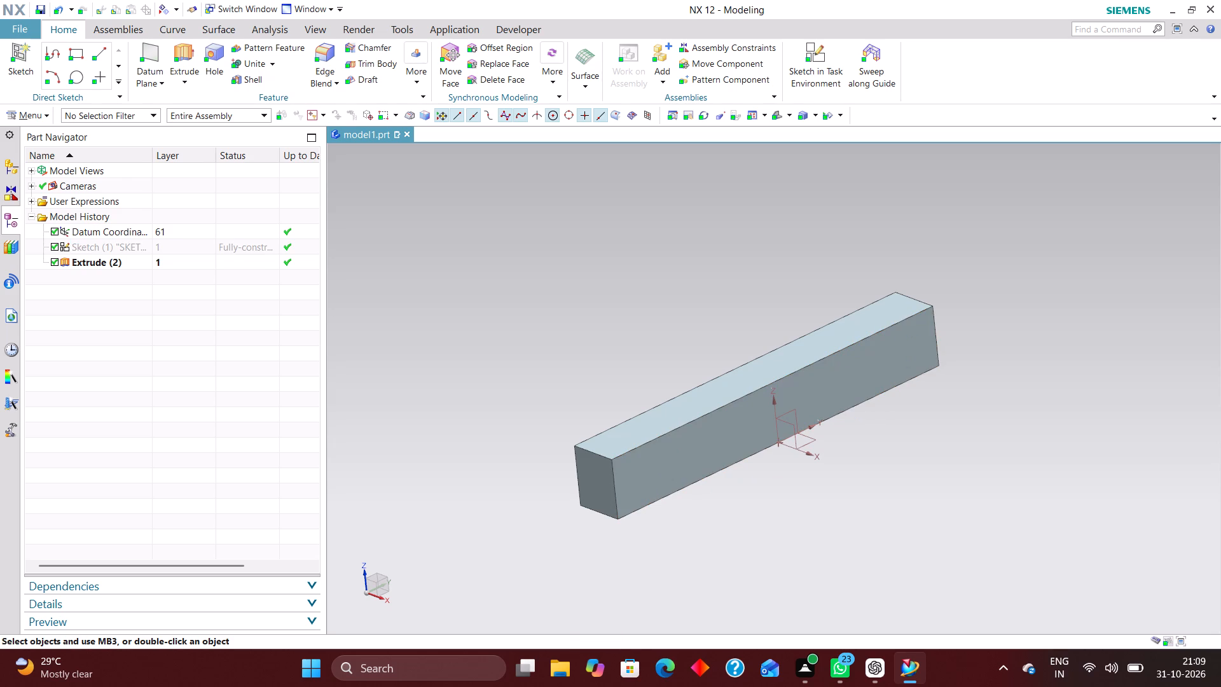
Edit the bar's extrusion to use a symmetric value with a distance of 7.5 mm.
{"action": "double_click", "coordinate": [649, 424]}
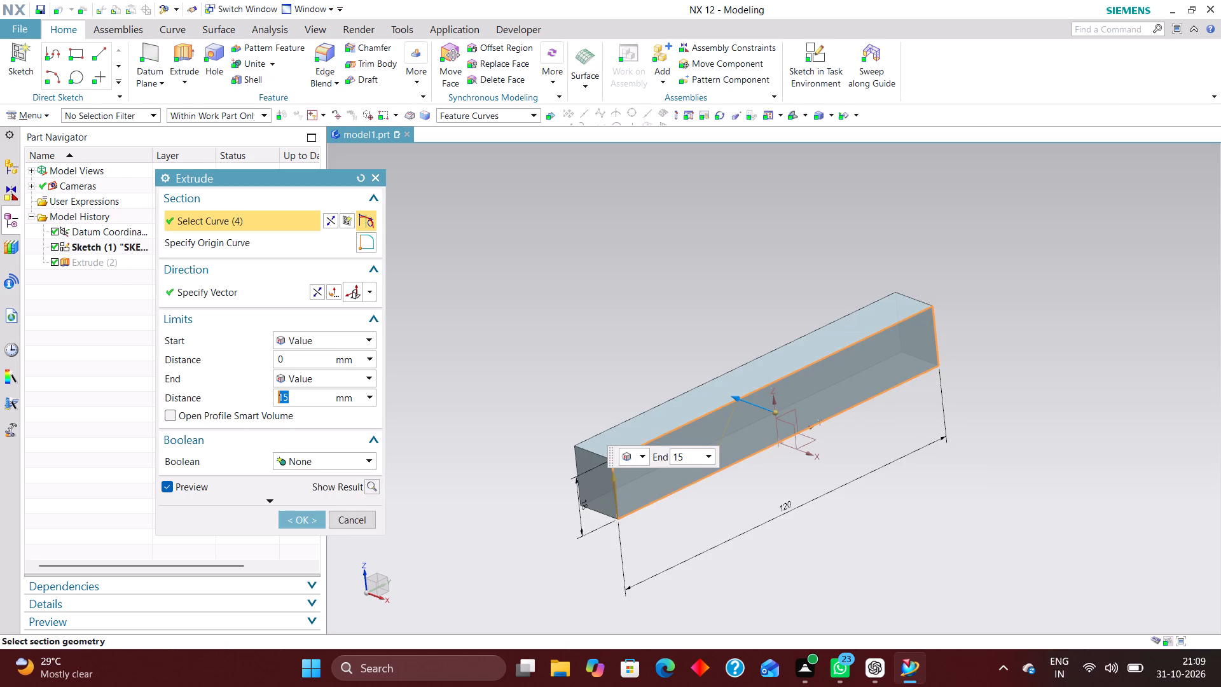
{"action": "left_click", "coordinate": [318, 339]}
{"action": "left_click", "coordinate": [329, 371]}
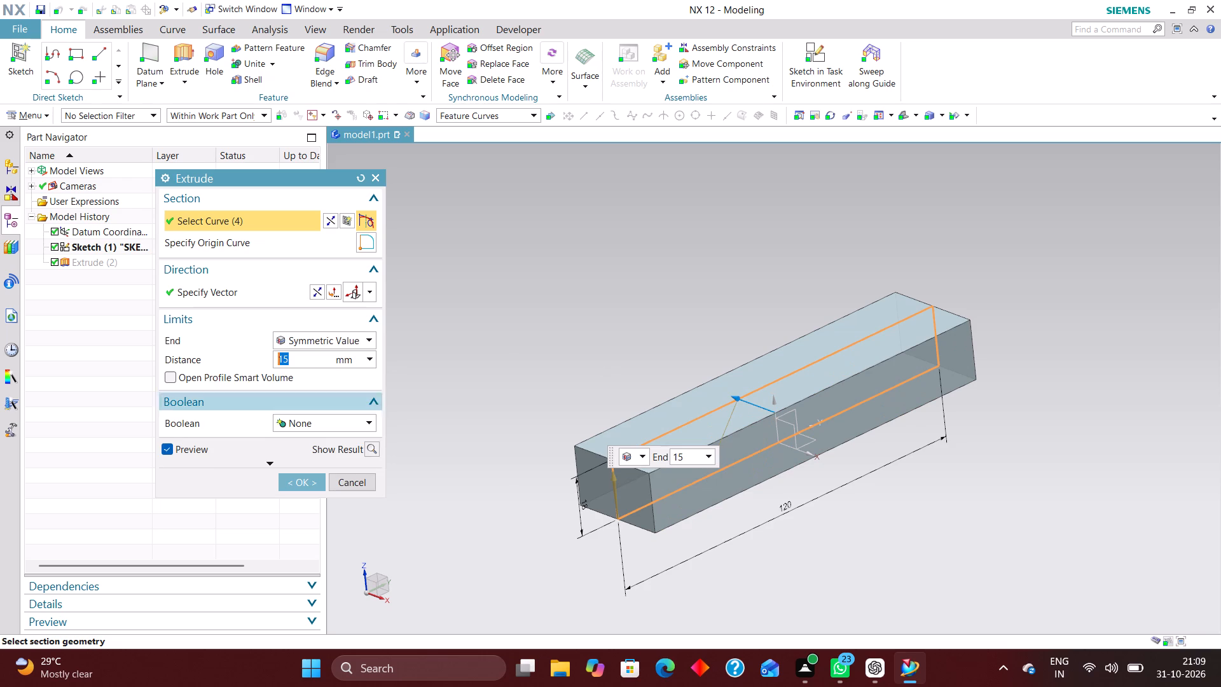
{"action": "type", "text": "7.5"}
{"action": "key", "text": "Return"}
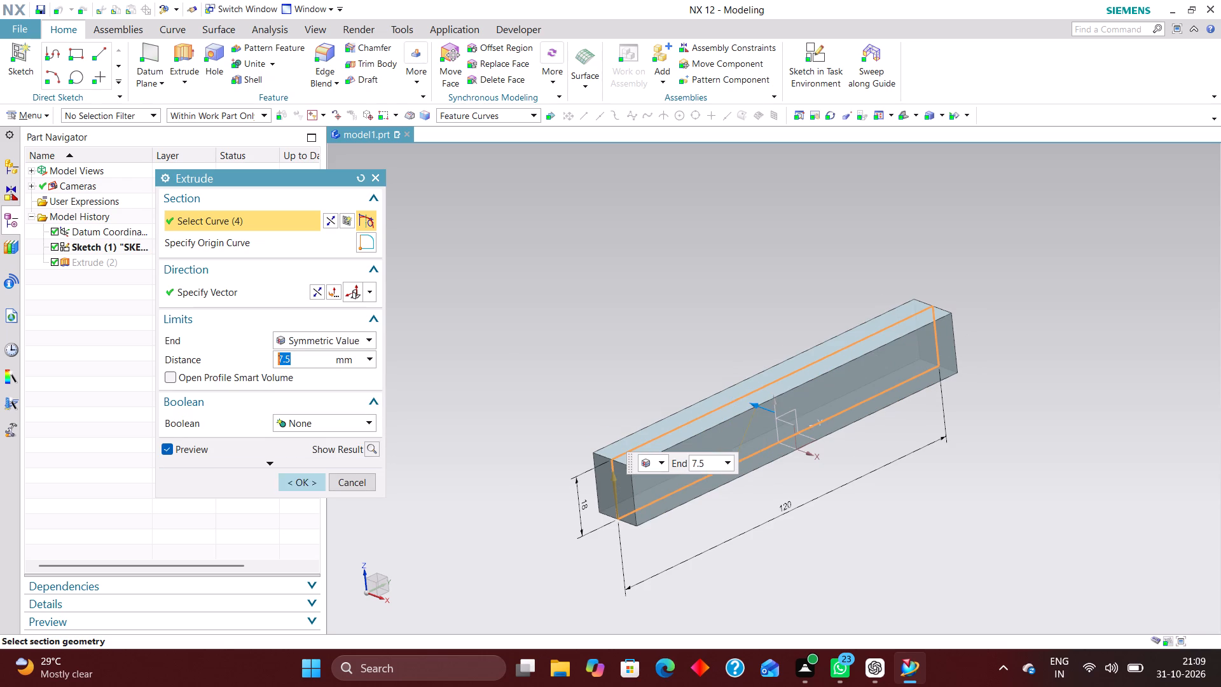
{"action": "left_click", "coordinate": [308, 482]}
Inspect the extruded bar from several sides.
{"action": "middle_click_drag", "start_coordinate": [868, 492], "coordinate": [876, 496]}
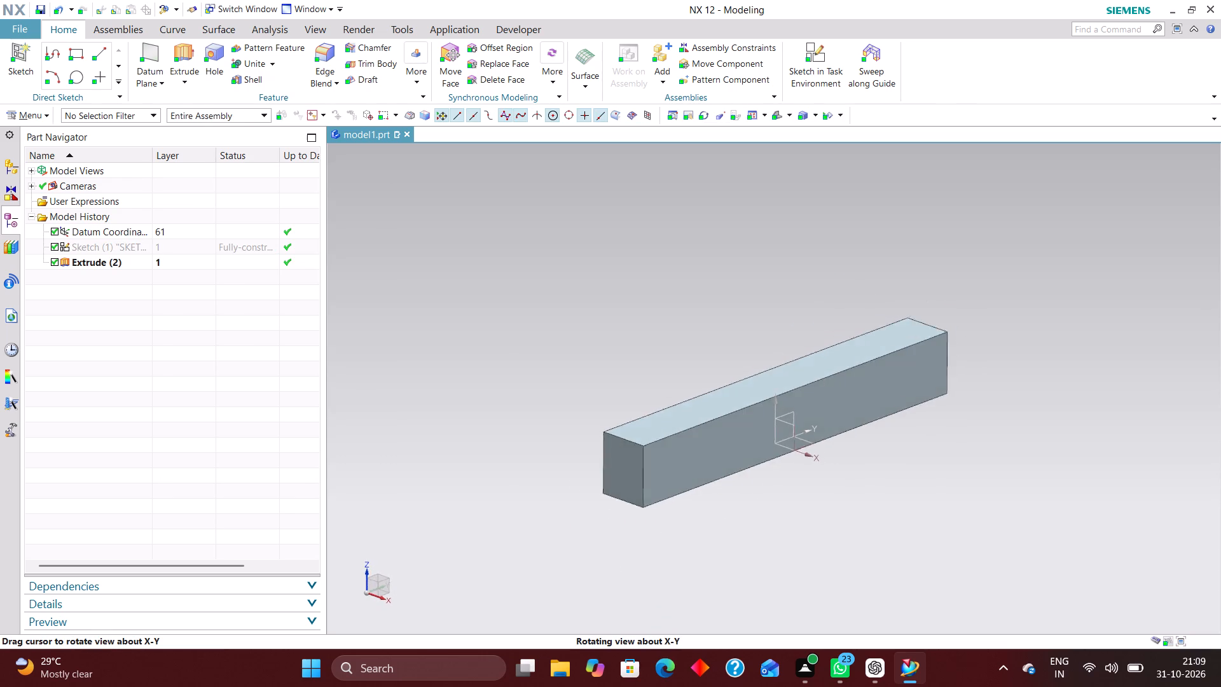
{"action": "middle_click_drag", "start_coordinate": [876, 496], "coordinate": [869, 498]}
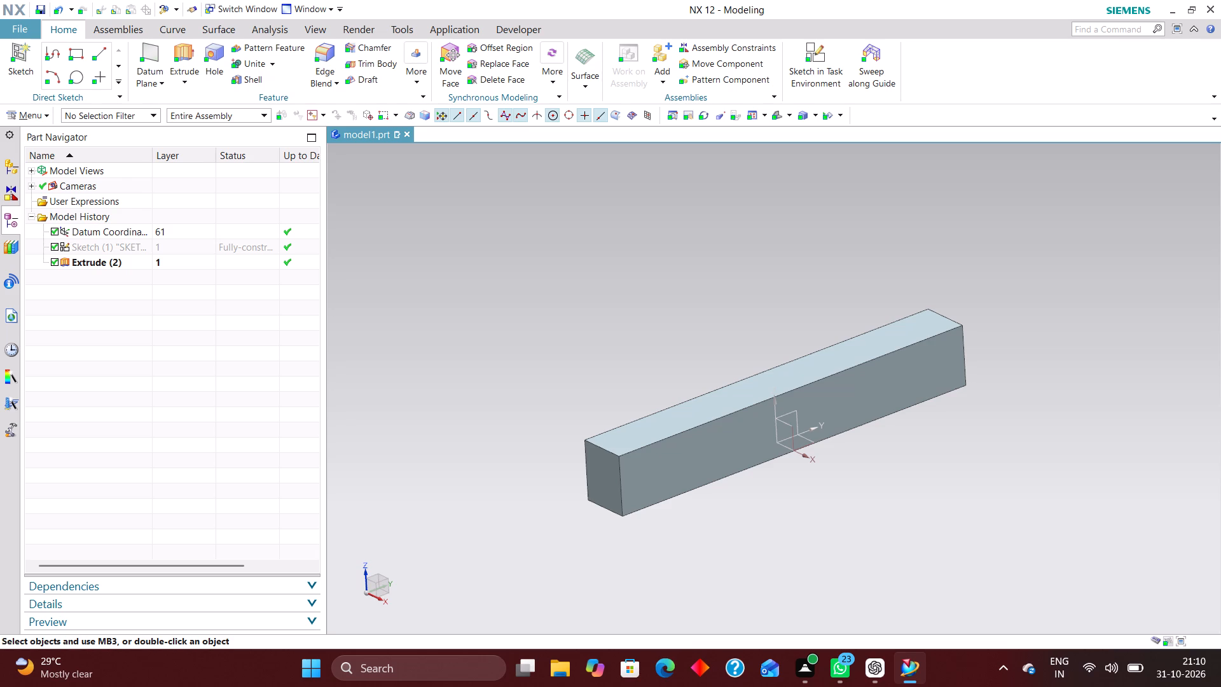
{"action": "middle_click_drag", "start_coordinate": [919, 485], "coordinate": [972, 543]}
{"action": "middle_click_drag", "start_coordinate": [892, 499], "coordinate": [877, 481]}
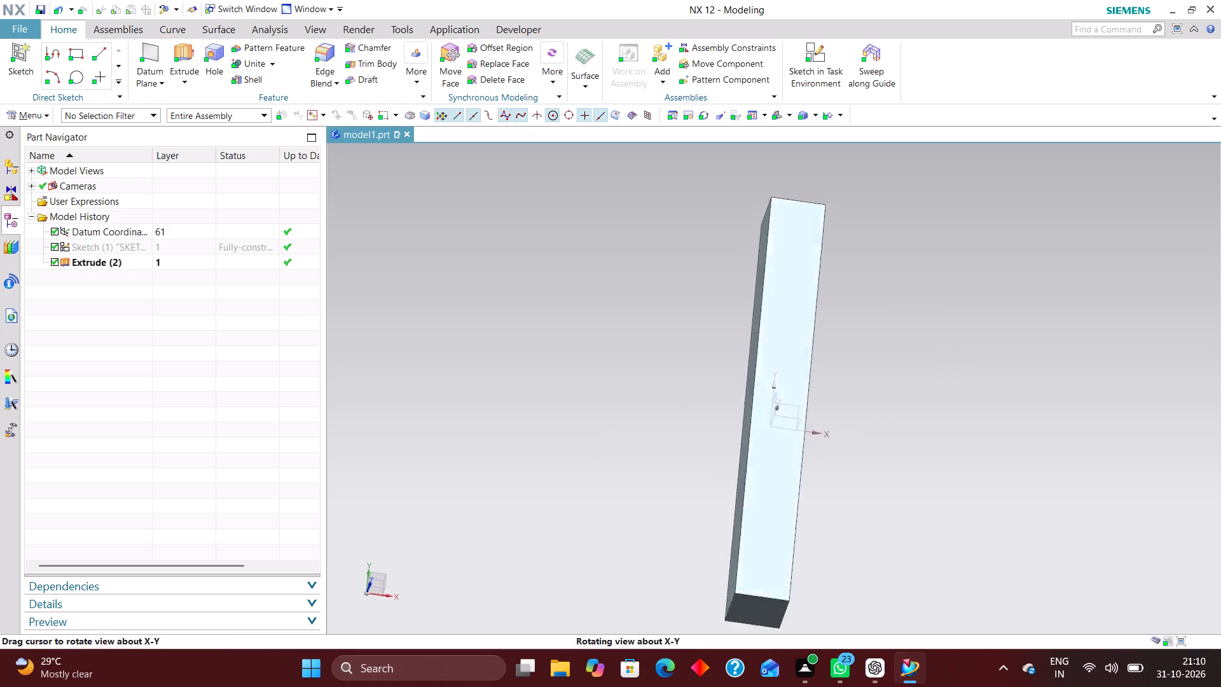
{"action": "middle_click_drag", "start_coordinate": [877, 481], "coordinate": [832, 452]}
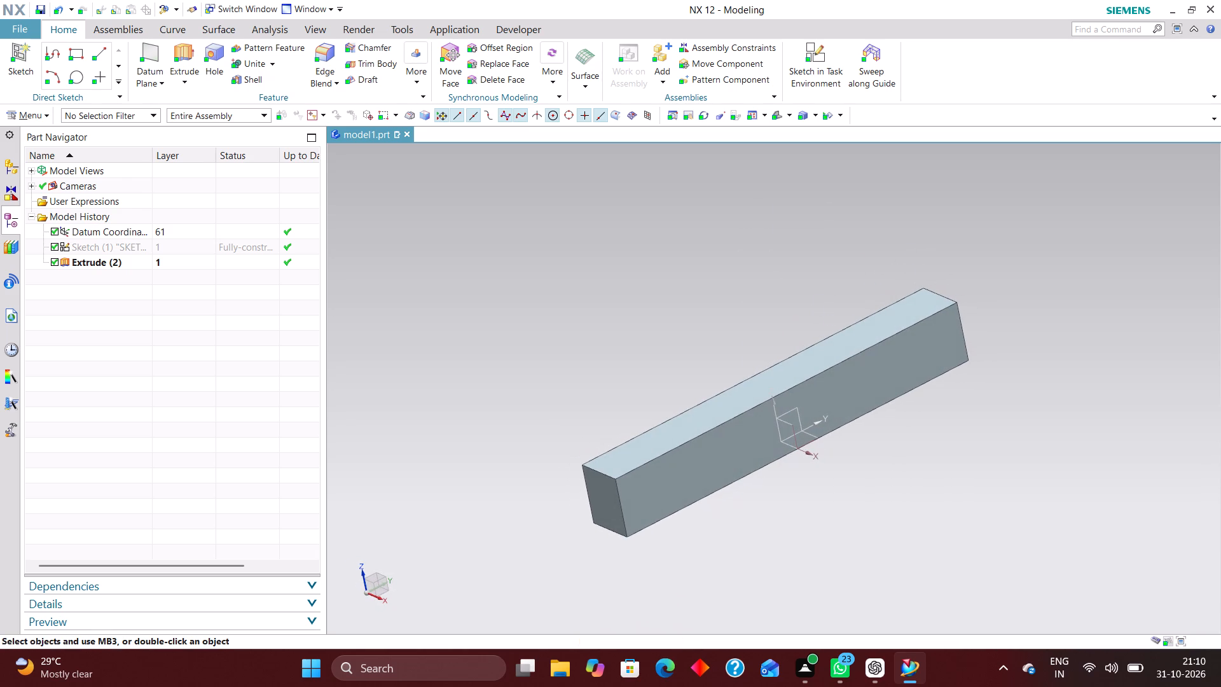
{"action": "left_click", "coordinate": [780, 118]}
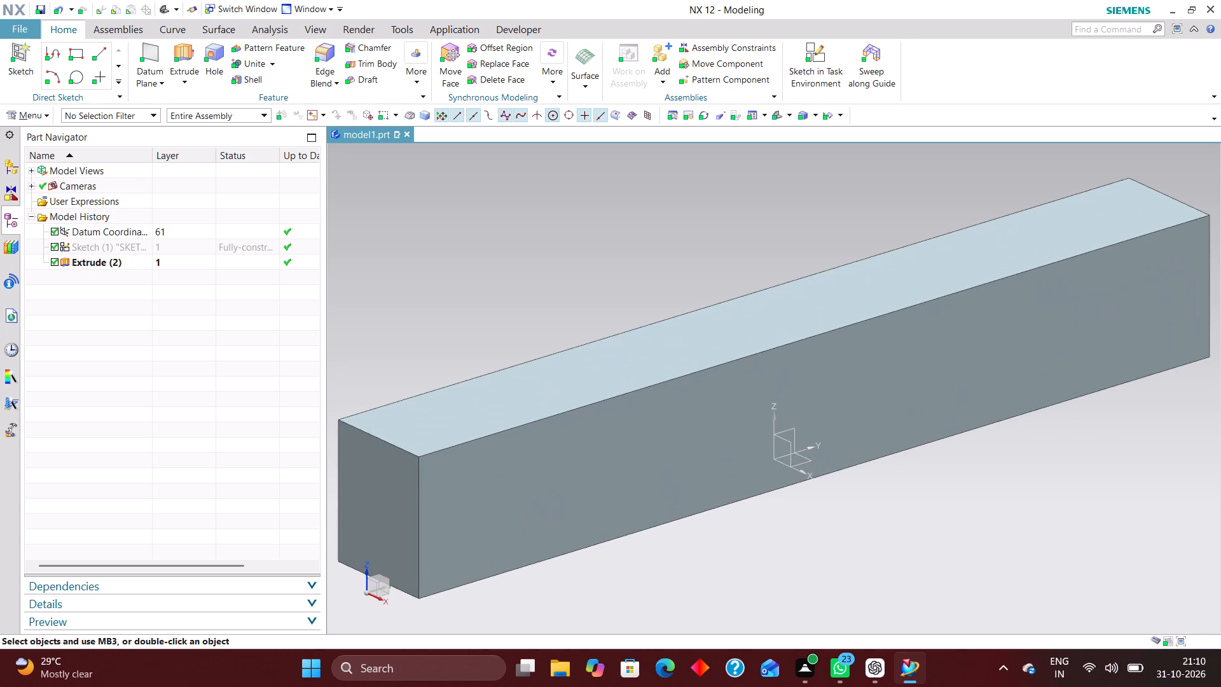
{"action": "scroll", "coordinate": [863, 237], "scroll_direction": "down", "scroll_amount": 4}
{"action": "scroll", "coordinate": [852, 306], "scroll_direction": "down", "scroll_amount": 3}
{"action": "scroll", "coordinate": [852, 274], "scroll_direction": "up", "scroll_amount": 4}
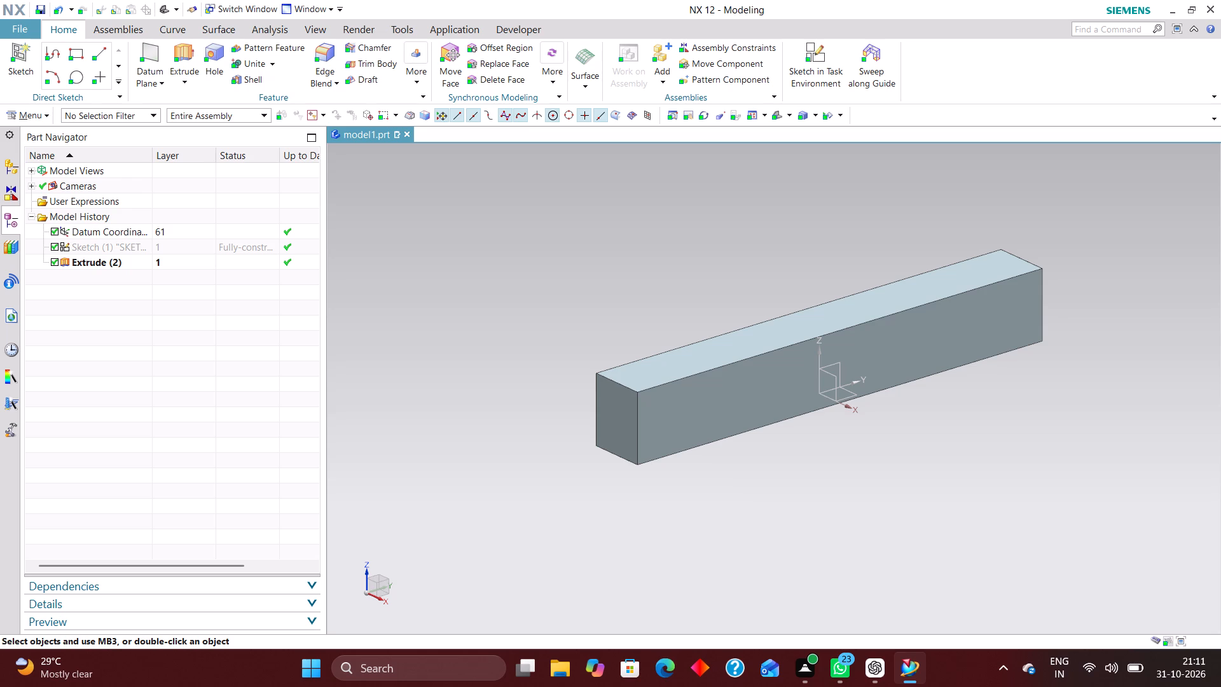
Edge-blend the short lower edge at the bar's near end with a circular radius of about 10 mm.
{"action": "left_click", "coordinate": [322, 56]}
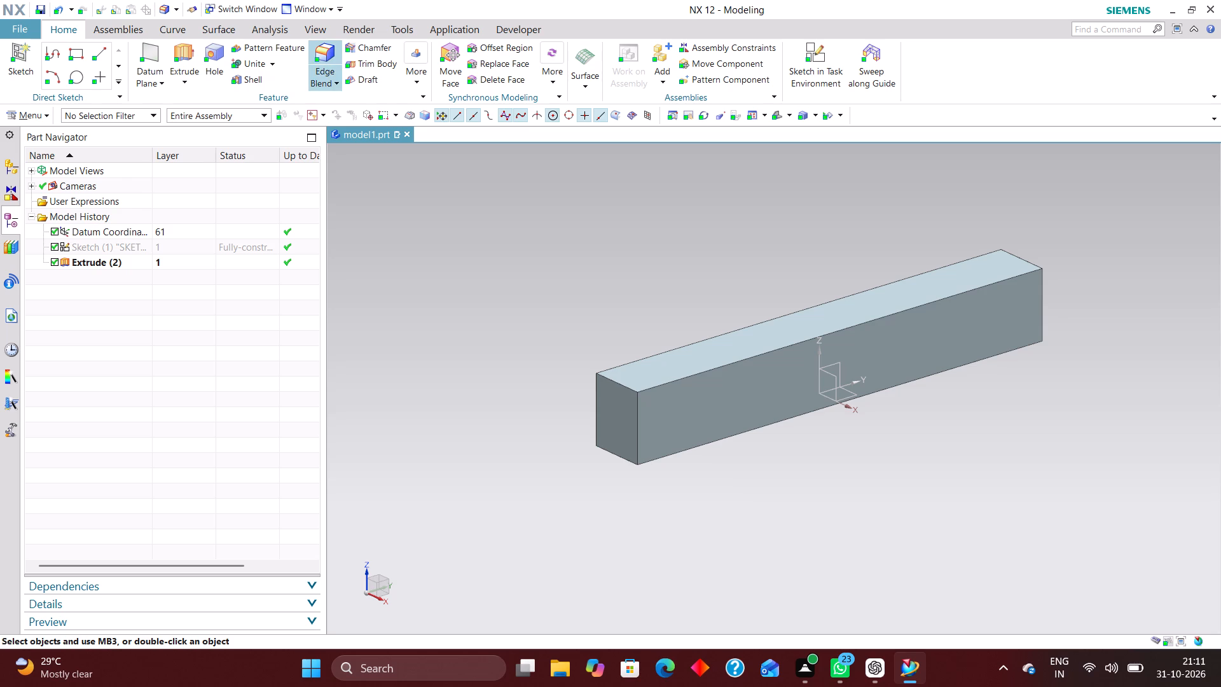
{"action": "scroll", "coordinate": [624, 476], "scroll_direction": "up", "scroll_amount": 1}
{"action": "left_click", "coordinate": [609, 450]}
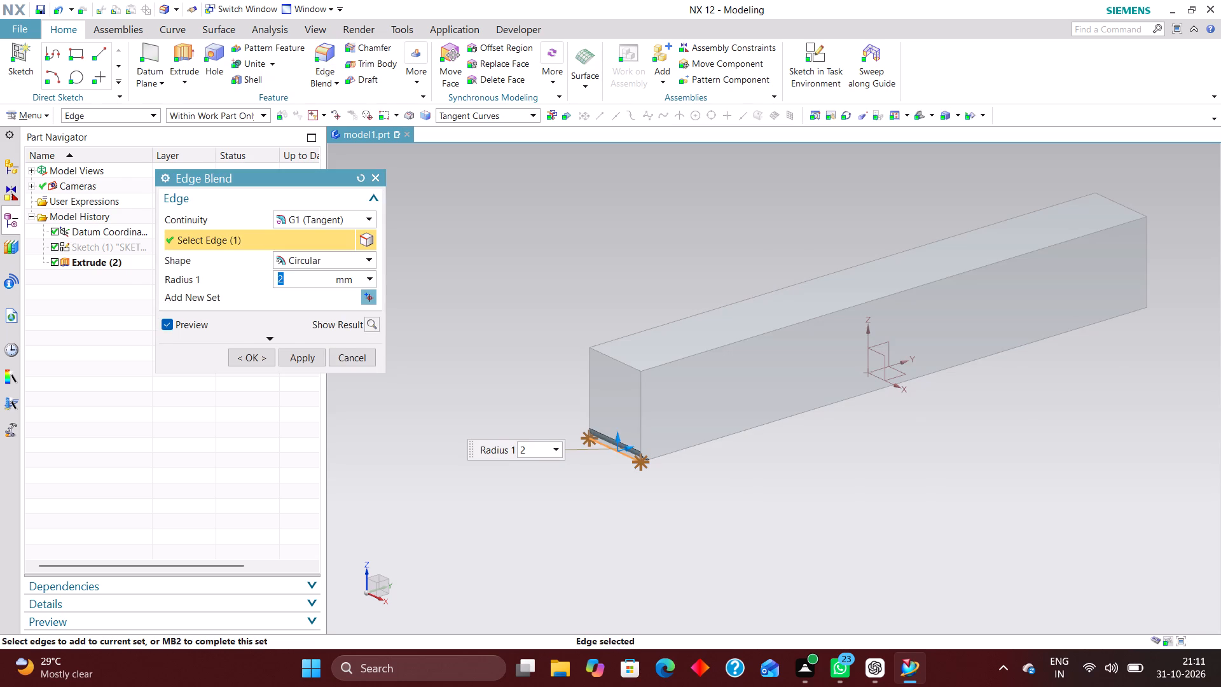
{"action": "scroll", "coordinate": [628, 452], "scroll_direction": "up", "scroll_amount": 3}
{"action": "left_click_drag", "start_coordinate": [607, 429], "coordinate": [610, 398]}
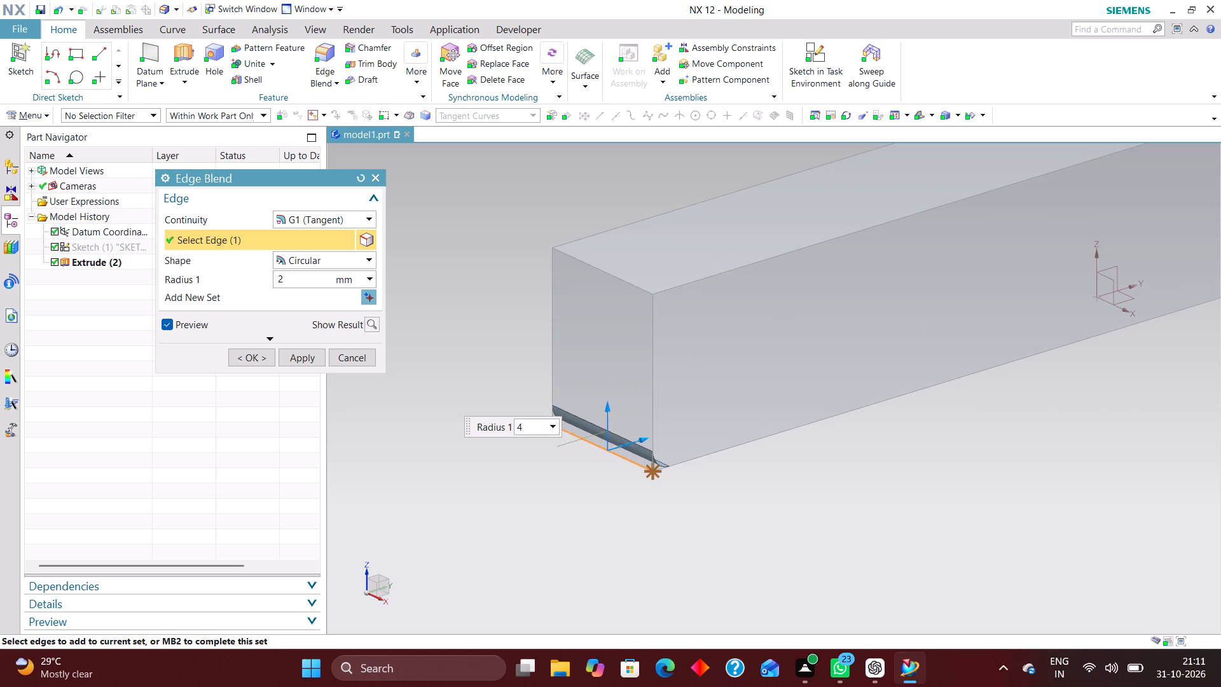
{"action": "left_click_drag", "start_coordinate": [610, 398], "coordinate": [609, 361]}
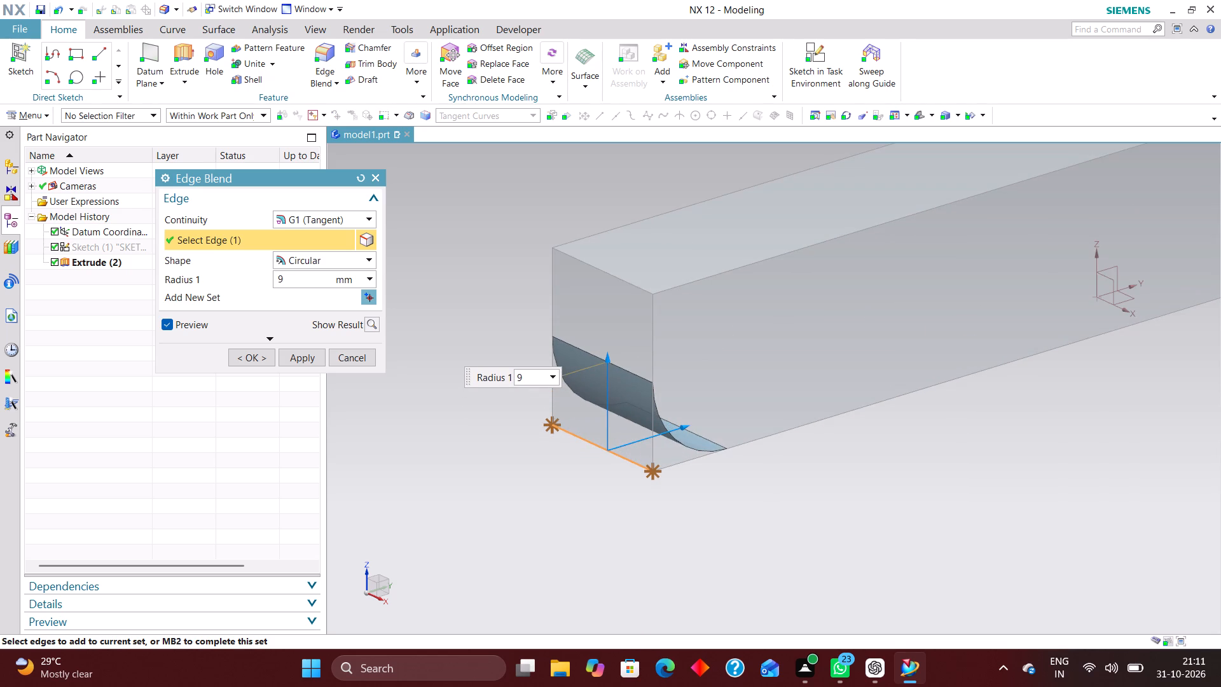
{"action": "left_click_drag", "start_coordinate": [609, 361], "coordinate": [609, 361]}
{"action": "left_click_drag", "start_coordinate": [609, 361], "coordinate": [609, 353]}
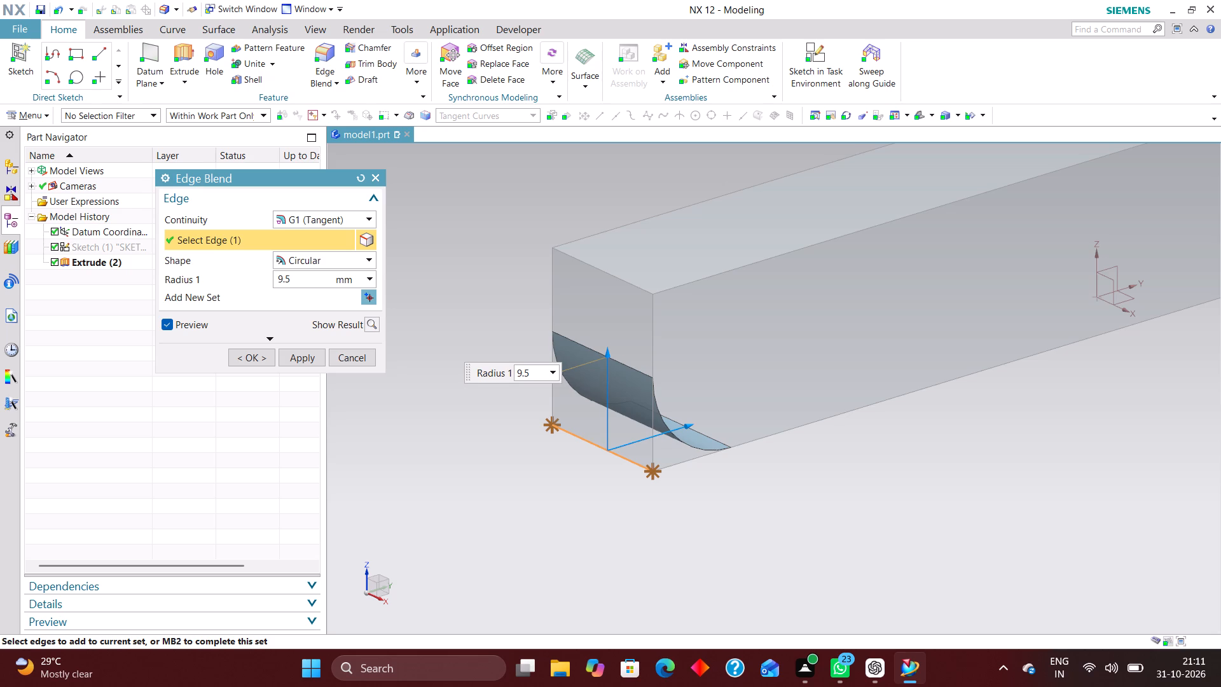
{"action": "left_click_drag", "start_coordinate": [609, 353], "coordinate": [609, 352]}
{"action": "left_click", "coordinate": [243, 355]}
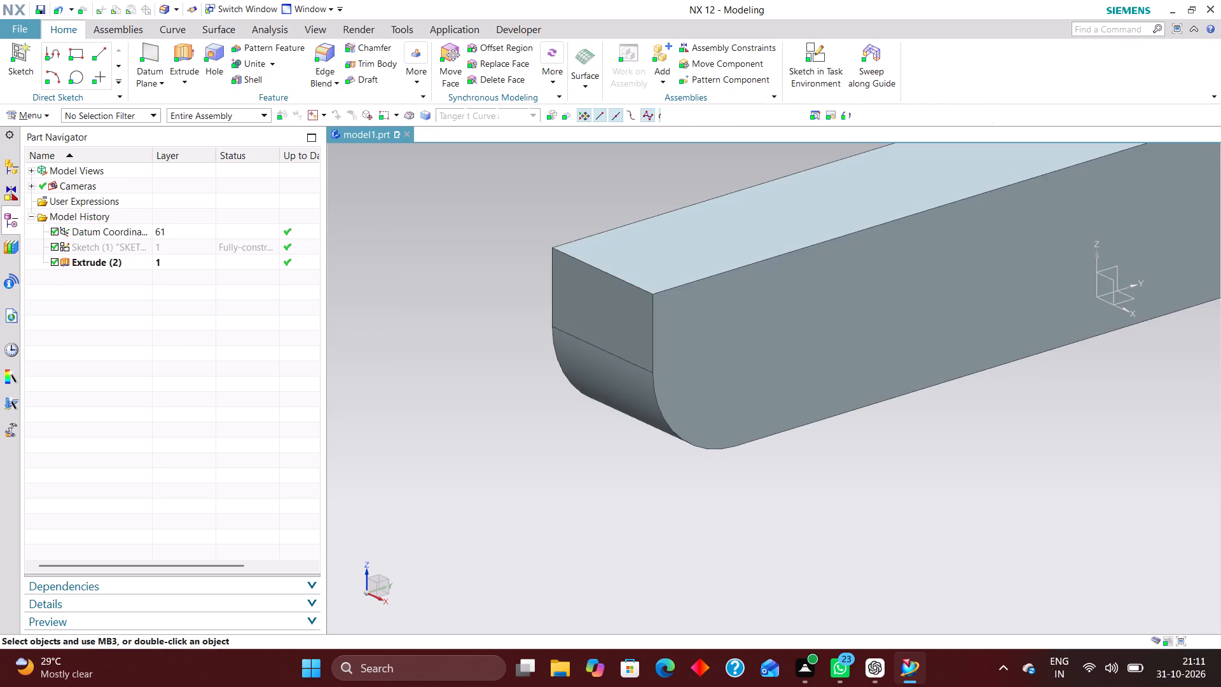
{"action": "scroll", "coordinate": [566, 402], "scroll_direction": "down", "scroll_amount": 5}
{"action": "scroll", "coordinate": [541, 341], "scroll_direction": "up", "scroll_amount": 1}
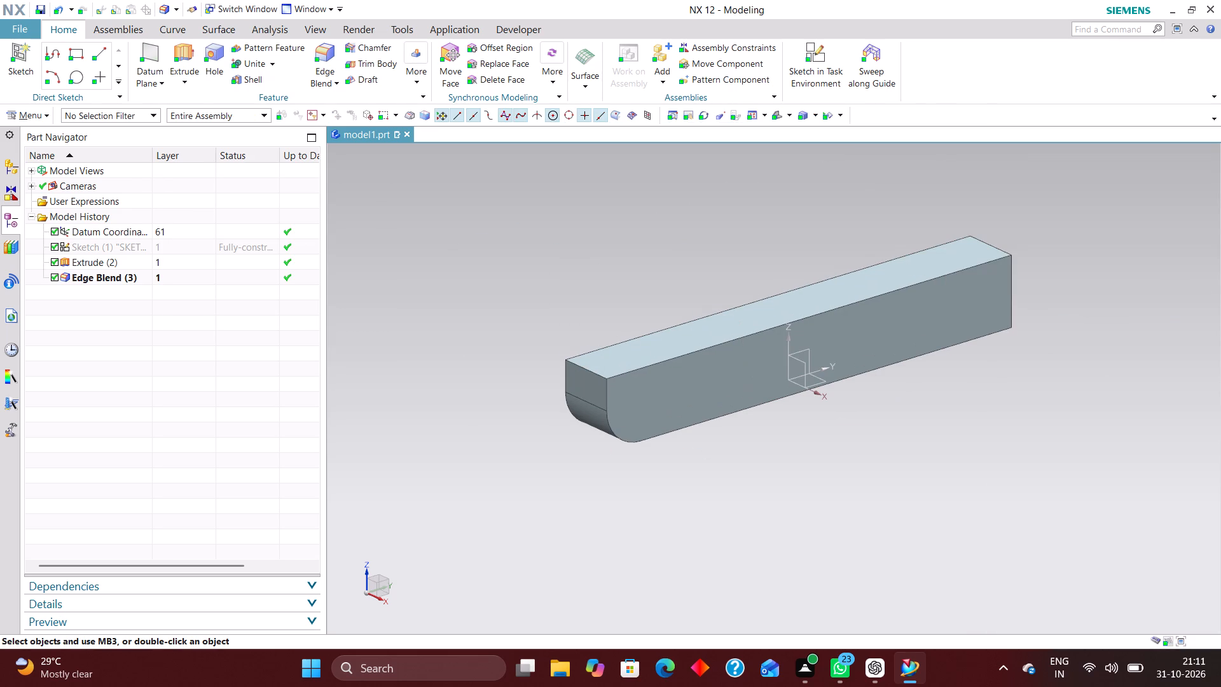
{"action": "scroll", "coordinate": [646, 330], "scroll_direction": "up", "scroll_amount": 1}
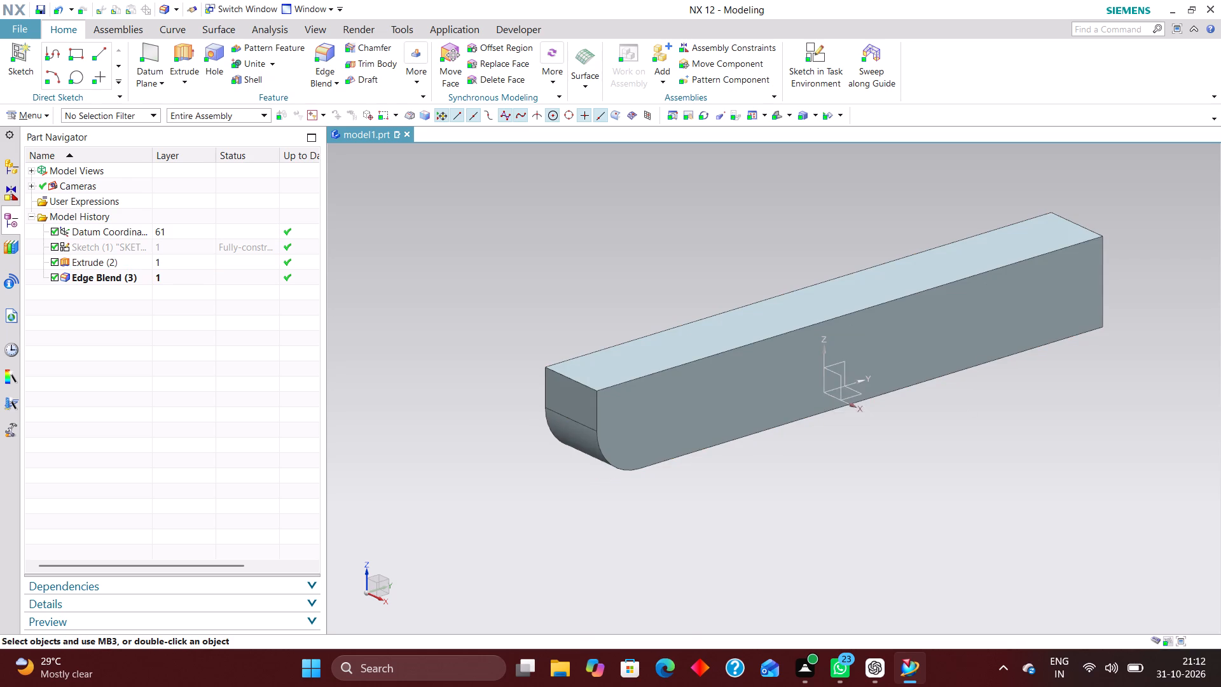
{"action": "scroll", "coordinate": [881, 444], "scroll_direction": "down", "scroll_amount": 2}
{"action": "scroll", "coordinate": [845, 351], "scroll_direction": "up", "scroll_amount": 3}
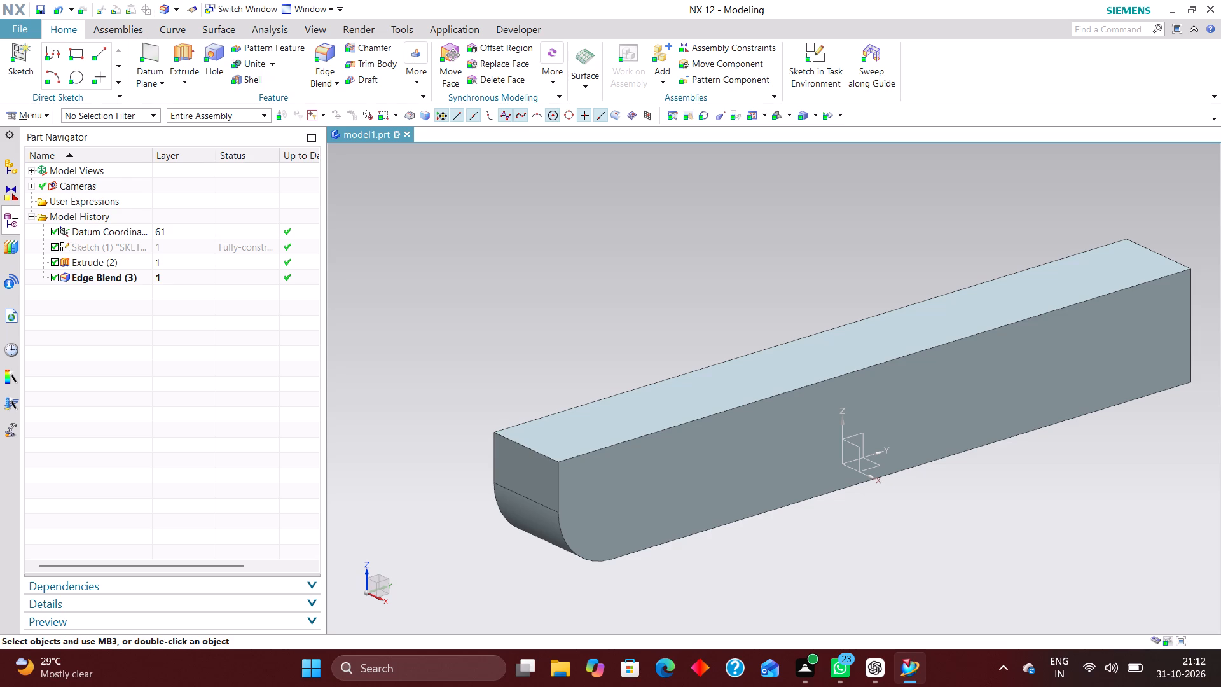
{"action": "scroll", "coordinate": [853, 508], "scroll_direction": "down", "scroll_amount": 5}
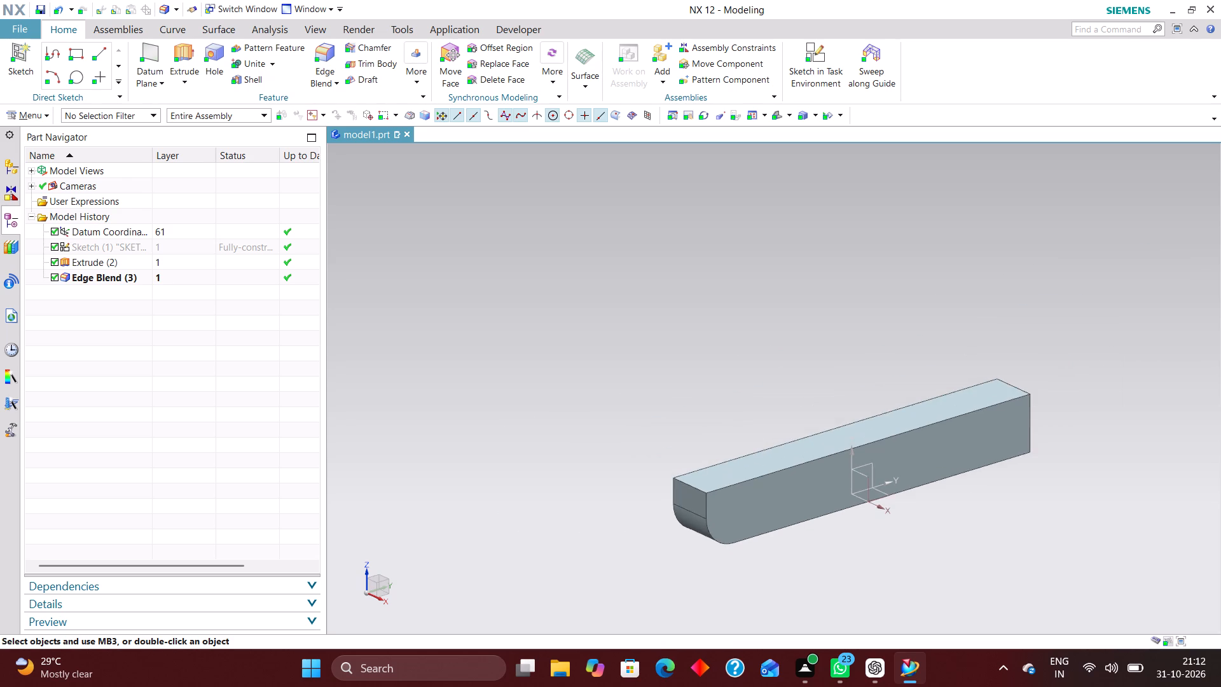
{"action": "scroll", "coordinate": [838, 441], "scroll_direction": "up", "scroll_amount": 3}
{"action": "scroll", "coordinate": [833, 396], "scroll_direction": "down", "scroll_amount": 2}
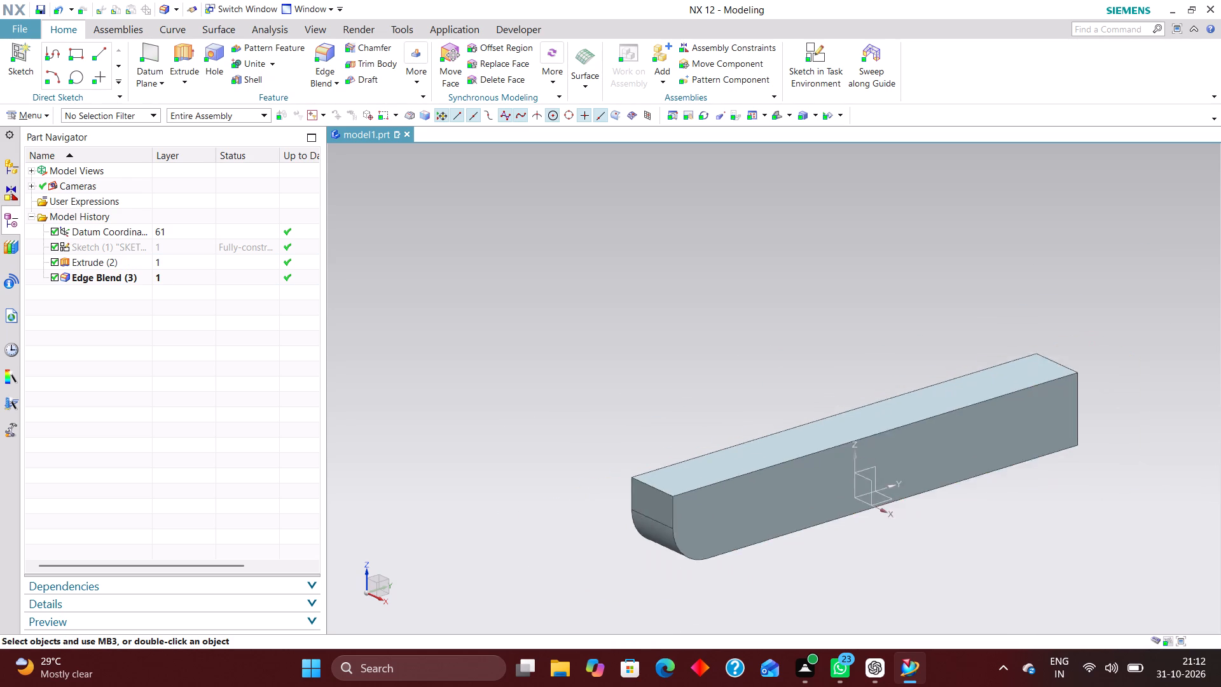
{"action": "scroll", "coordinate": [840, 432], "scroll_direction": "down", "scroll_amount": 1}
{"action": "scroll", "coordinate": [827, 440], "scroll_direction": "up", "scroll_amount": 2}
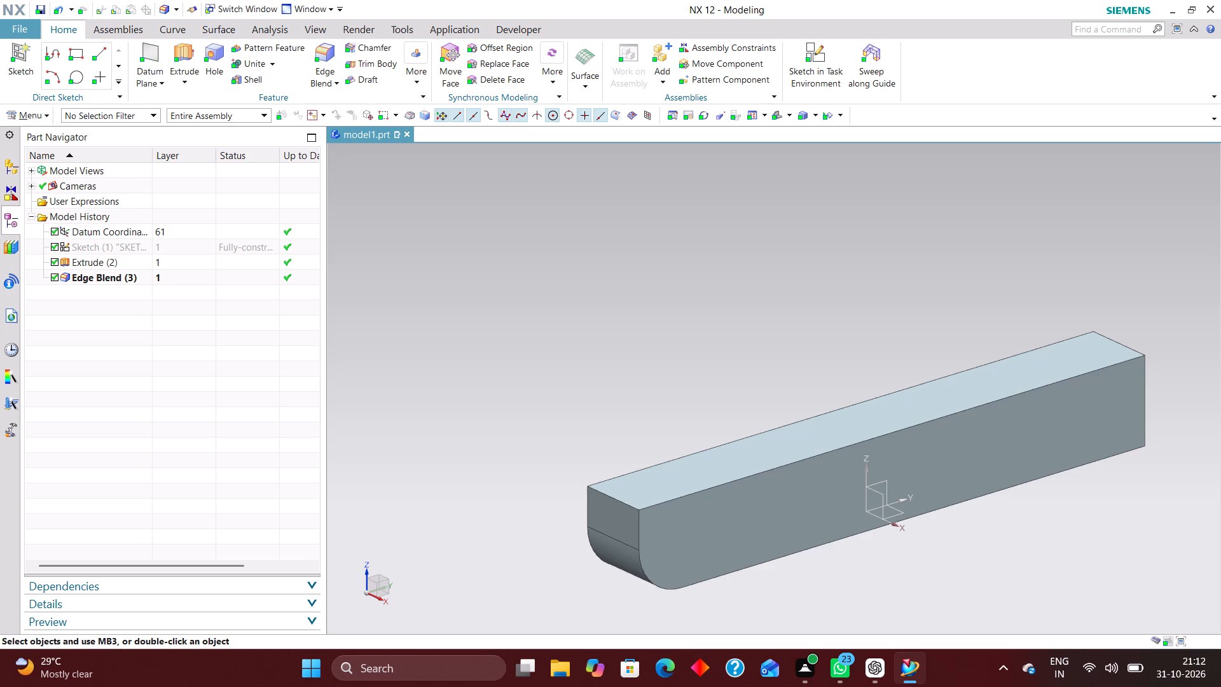
Start a task-environment sketch on the XZ plane of the datum coordinate system.
{"action": "left_click", "coordinate": [812, 50]}
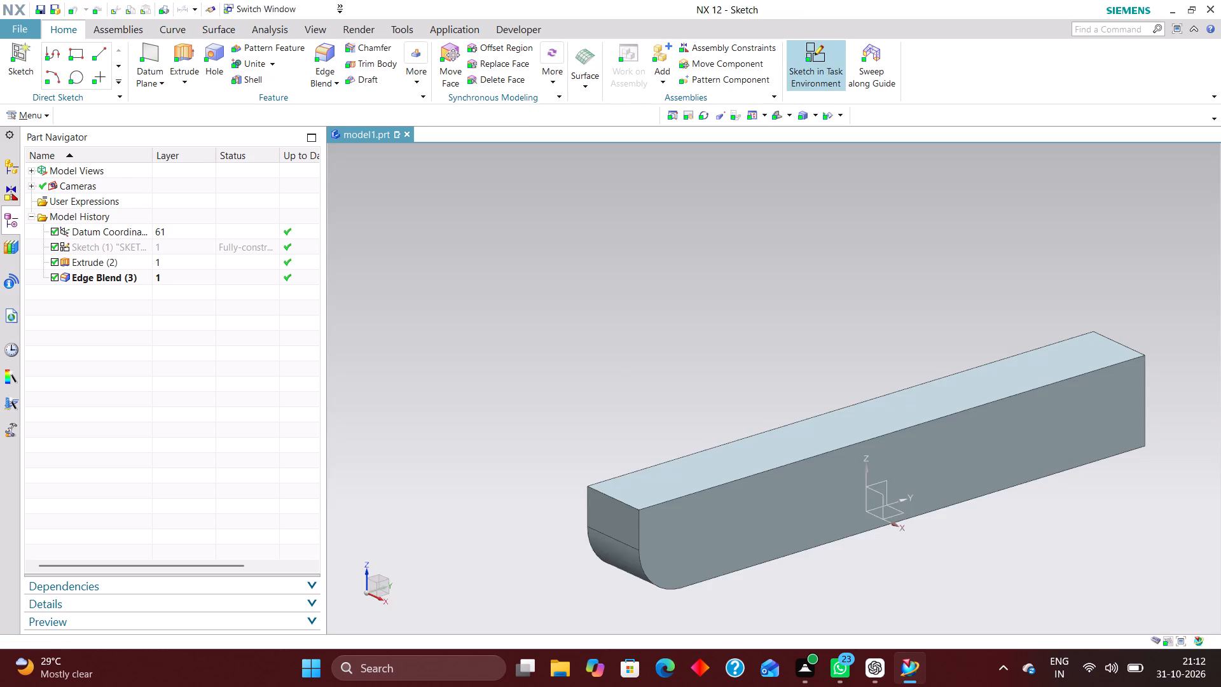
{"action": "left_click", "coordinate": [883, 498]}
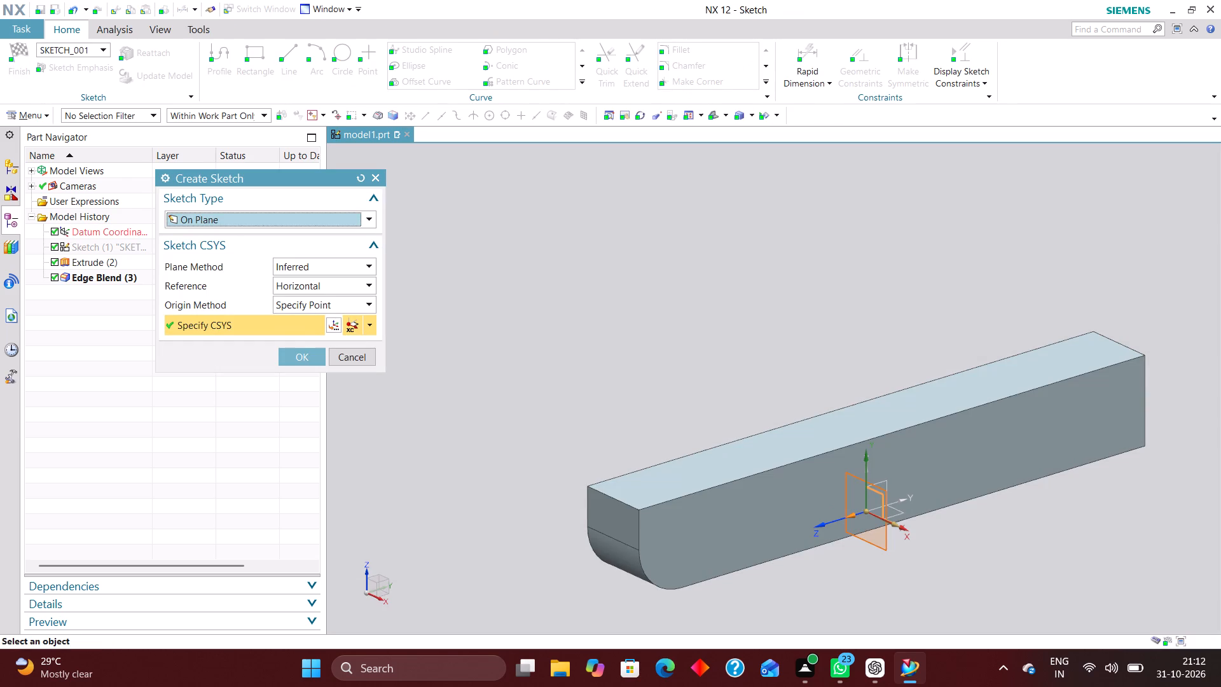
{"action": "left_click", "coordinate": [296, 354]}
Draw a horizontal line about 18 mm long just above the bar's end profile.
{"action": "scroll", "coordinate": [678, 572], "scroll_direction": "down", "scroll_amount": 2}
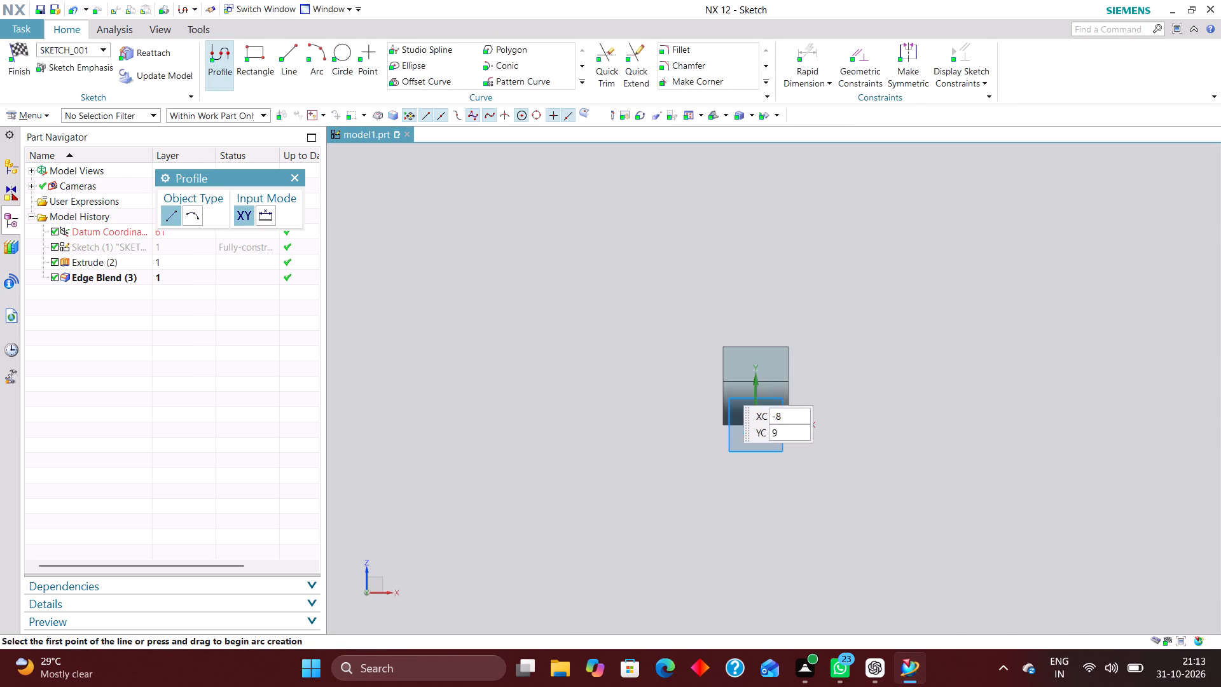
{"action": "scroll", "coordinate": [717, 331], "scroll_direction": "up", "scroll_amount": 2}
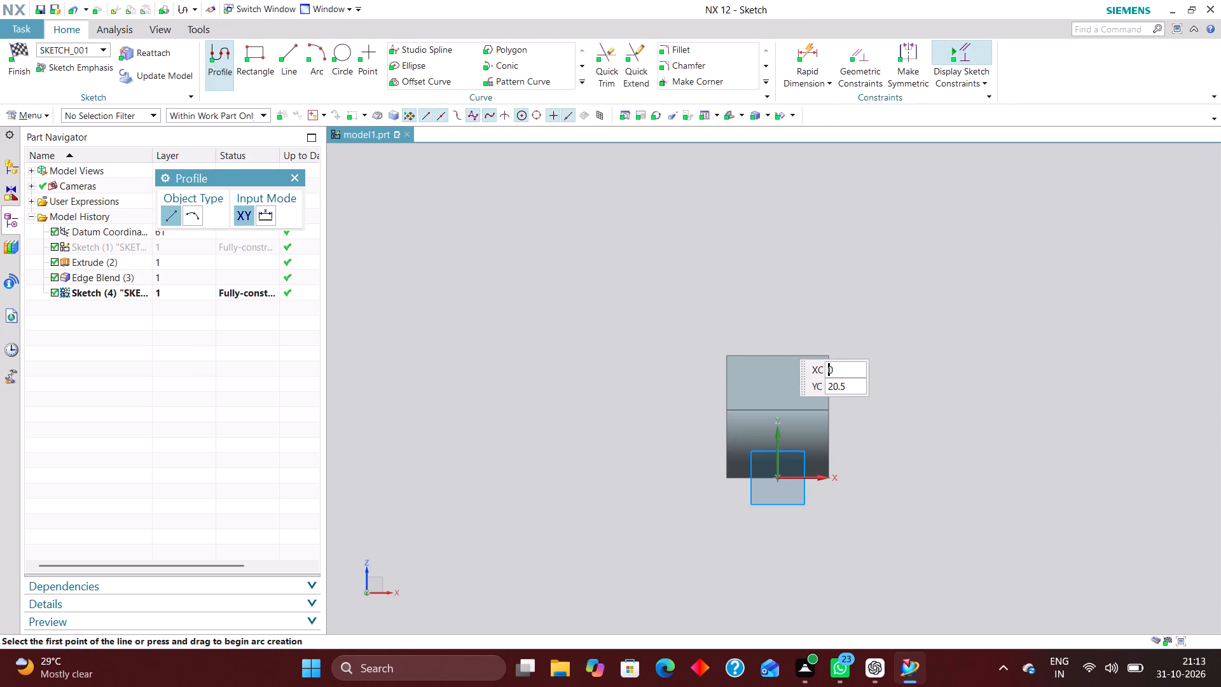
{"action": "left_click", "coordinate": [292, 50]}
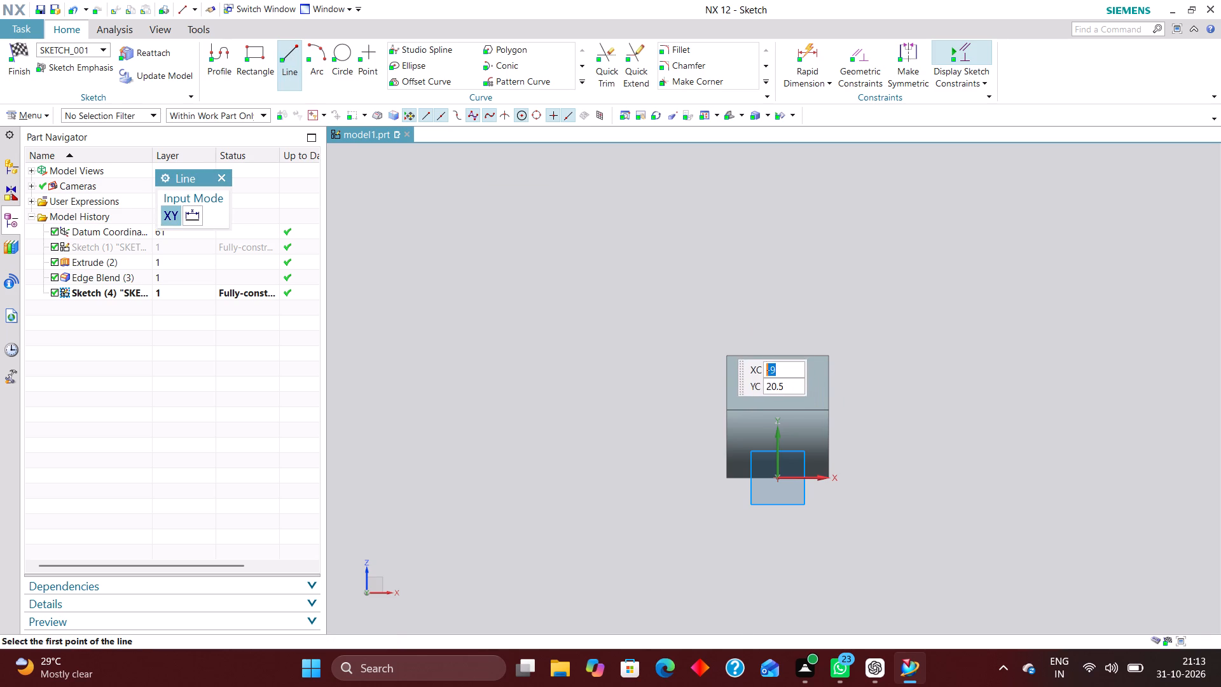
{"action": "left_click", "coordinate": [717, 338]}
{"action": "left_click", "coordinate": [838, 340]}
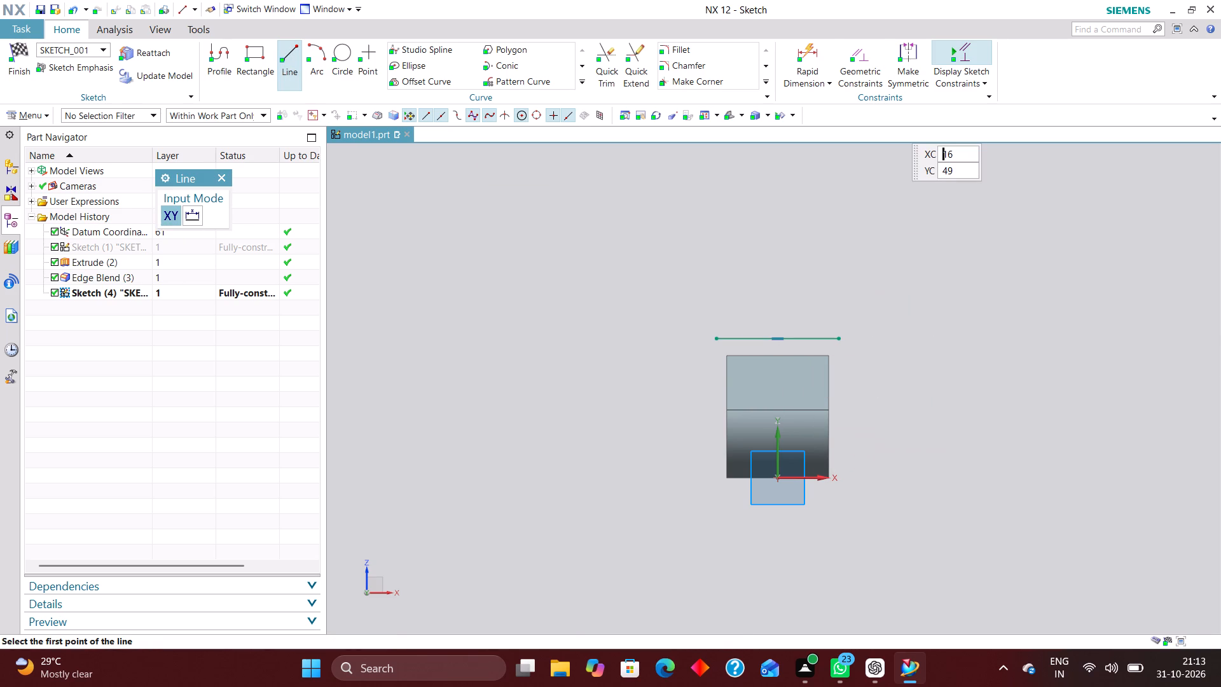
Constrain the horizontal line's midpoint to lie on the sketch's vertical axis.
{"action": "left_click", "coordinate": [864, 57]}
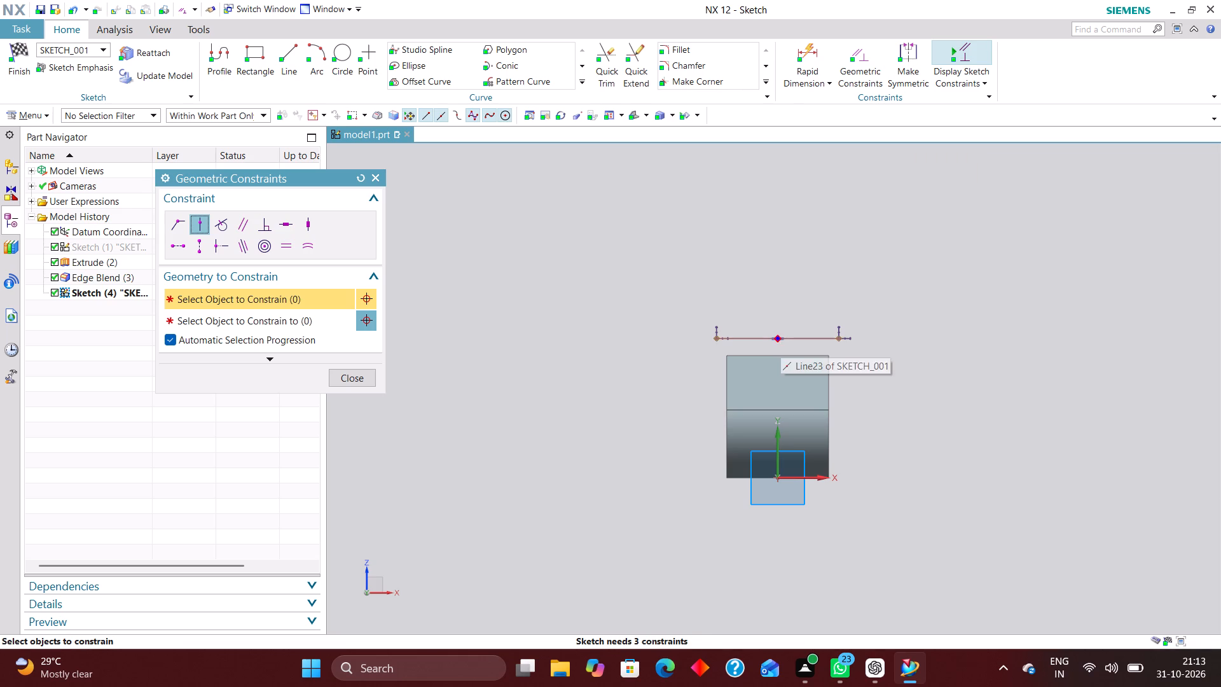
{"action": "left_click", "coordinate": [780, 338]}
{"action": "left_click", "coordinate": [780, 438]}
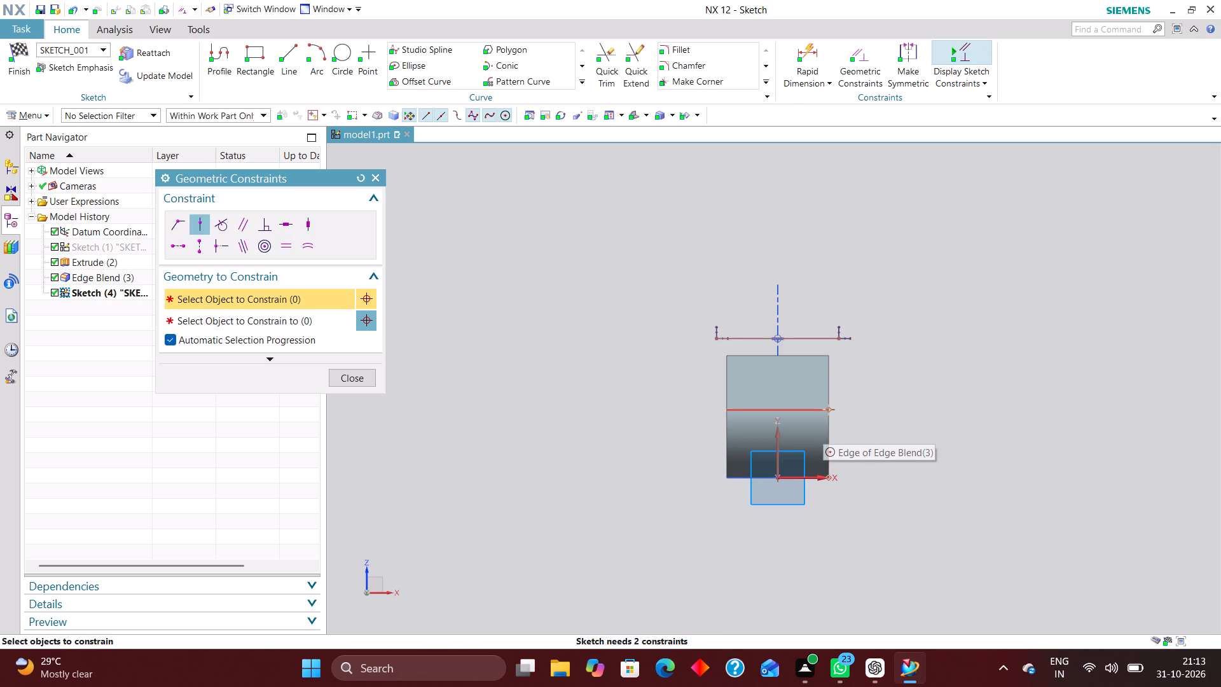
Dimension the horizontal line and set its length to 15 mm.
{"action": "left_click", "coordinate": [815, 48]}
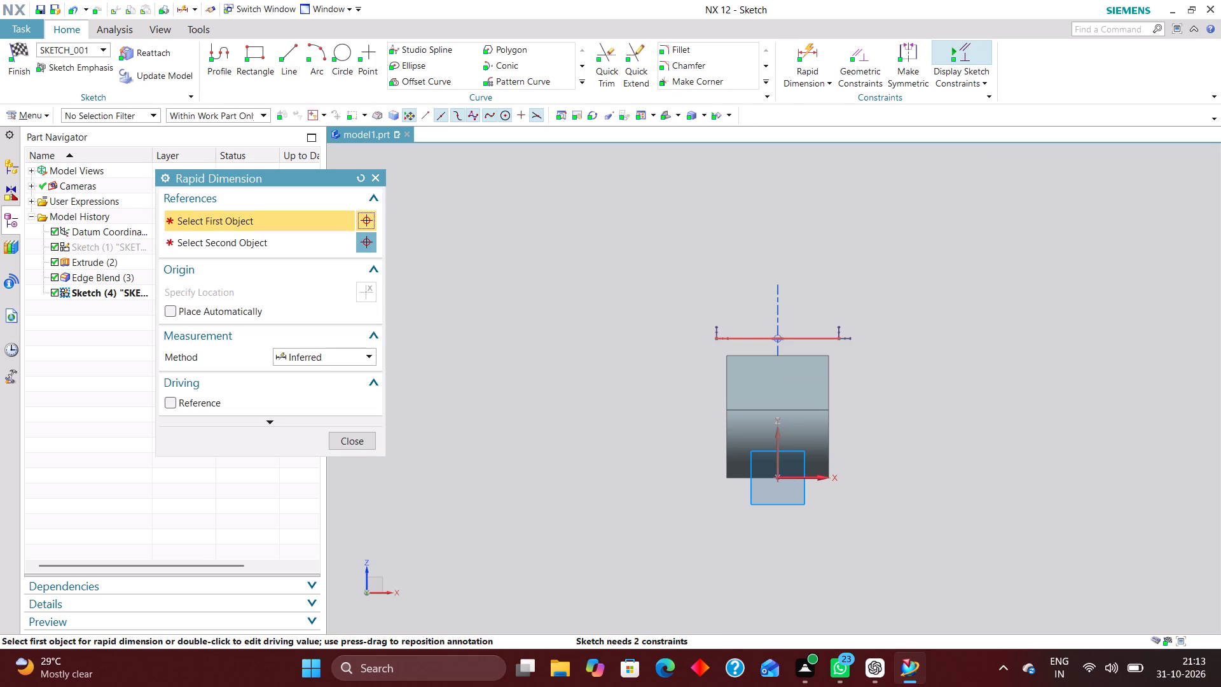
{"action": "left_click", "coordinate": [815, 337]}
{"action": "left_click", "coordinate": [776, 223]}
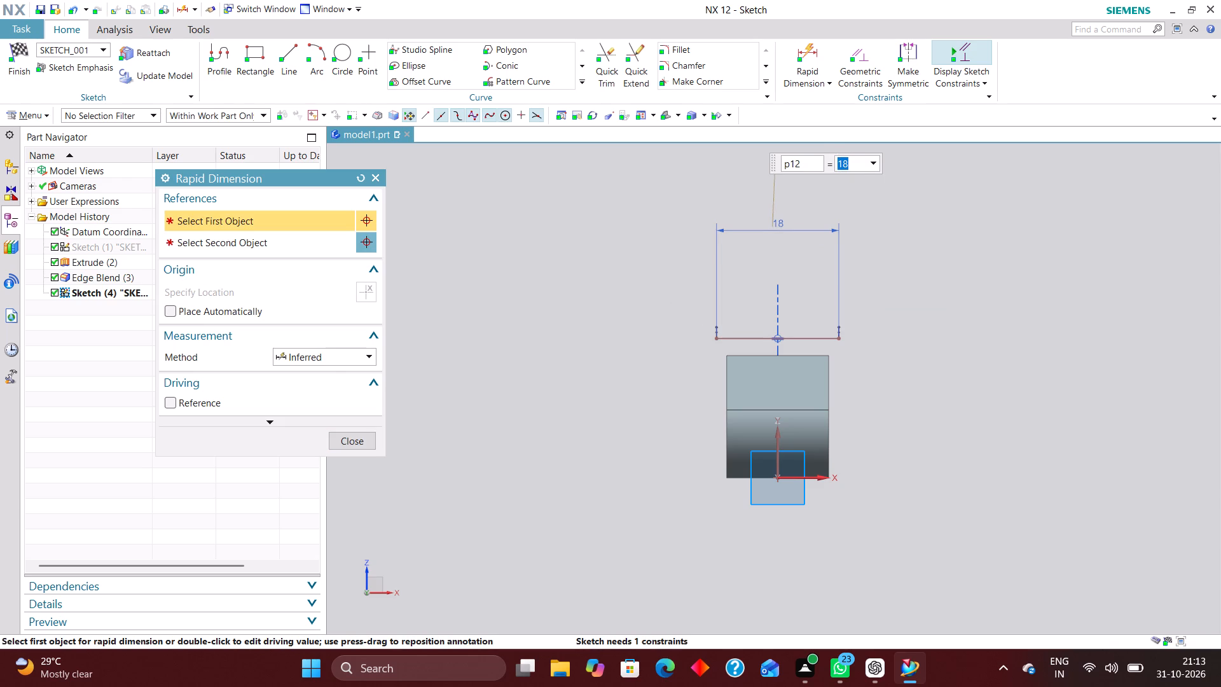
{"action": "type", "text": "15"}
{"action": "key", "text": "Return"}
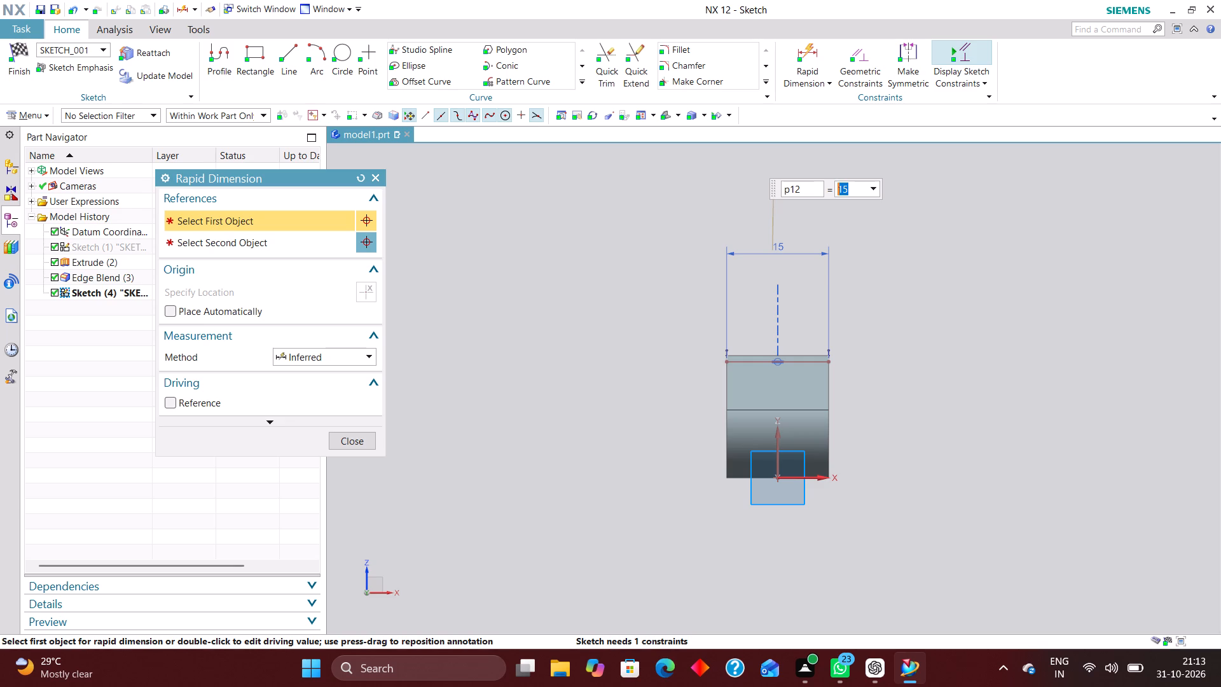
Dimension the horizontal line from the sketch's horizontal axis and set the distance to 18 mm.
{"action": "left_click", "coordinate": [806, 48]}
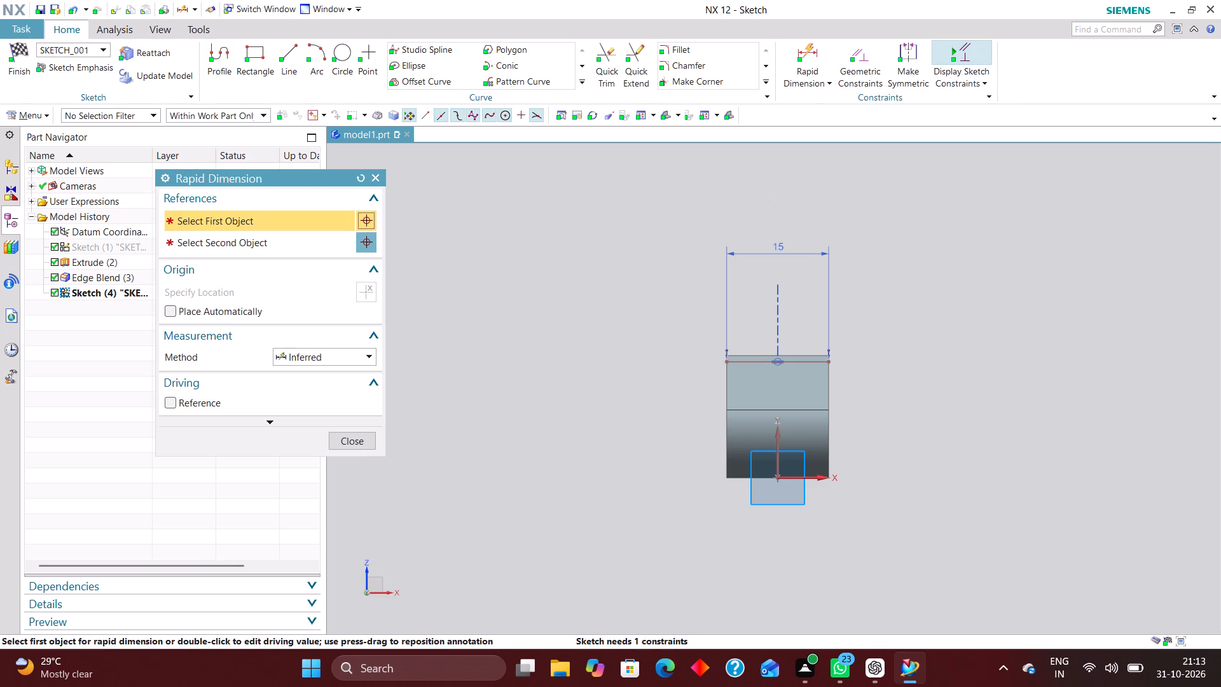
{"action": "left_click", "coordinate": [813, 480]}
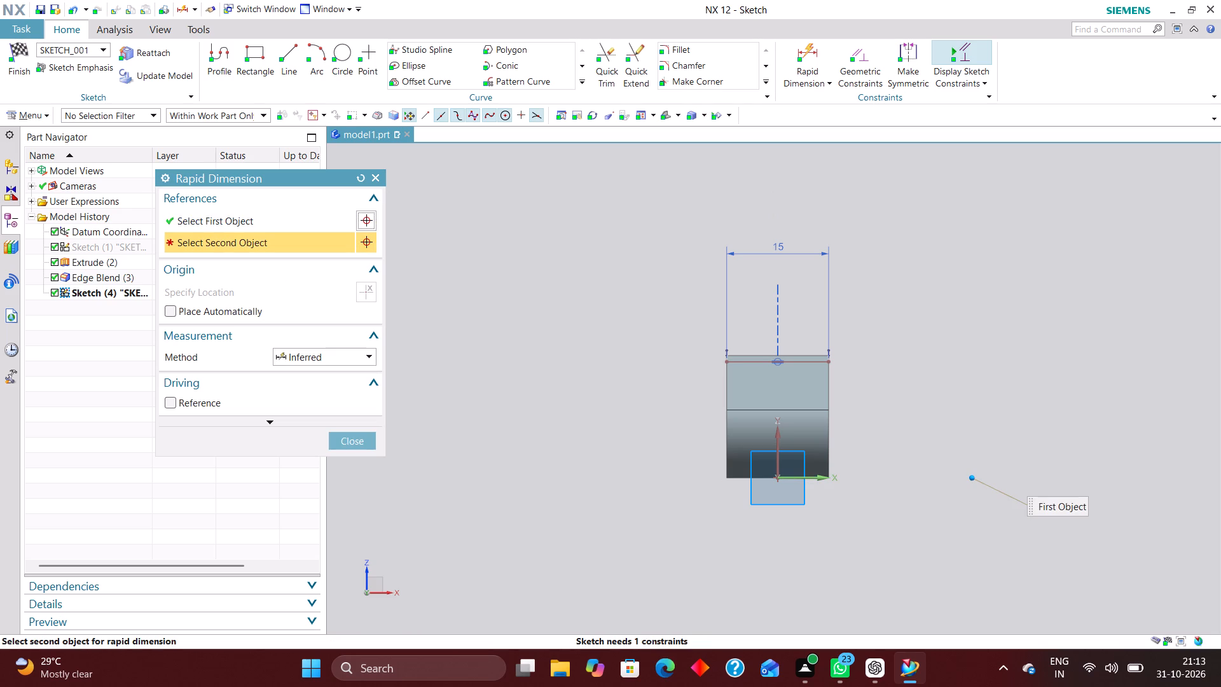
{"action": "left_click", "coordinate": [815, 358]}
{"action": "left_click", "coordinate": [939, 401]}
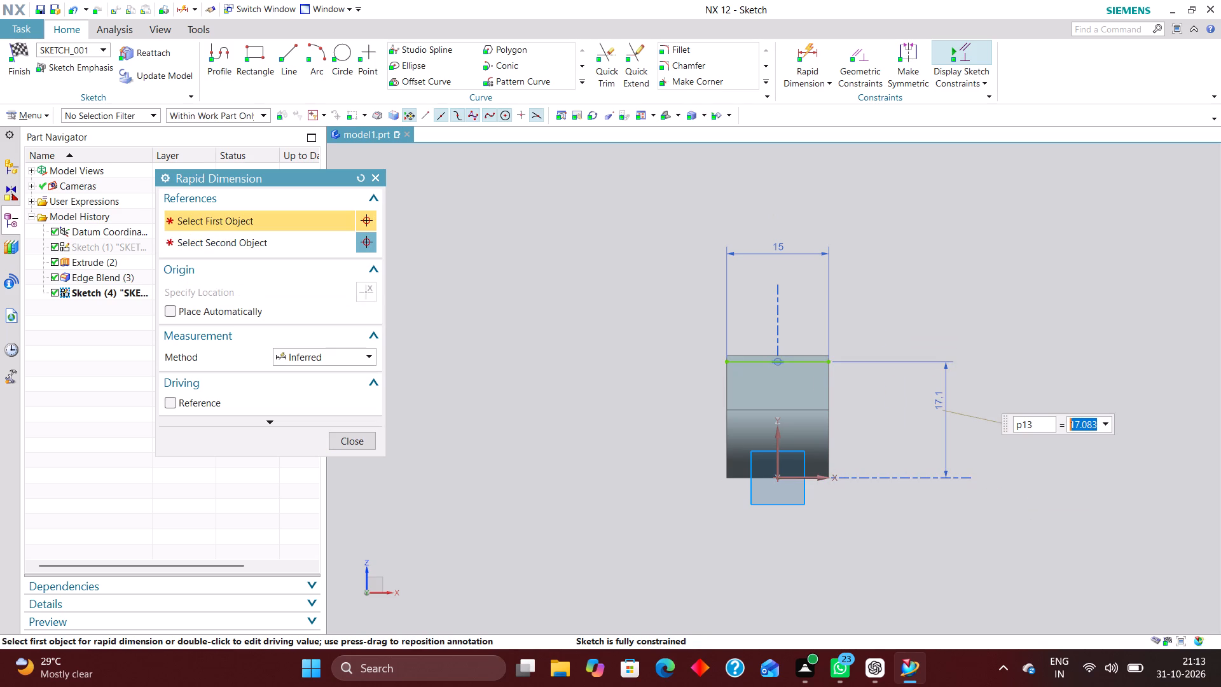
{"action": "type", "text": "18"}
{"action": "key", "text": "Return"}
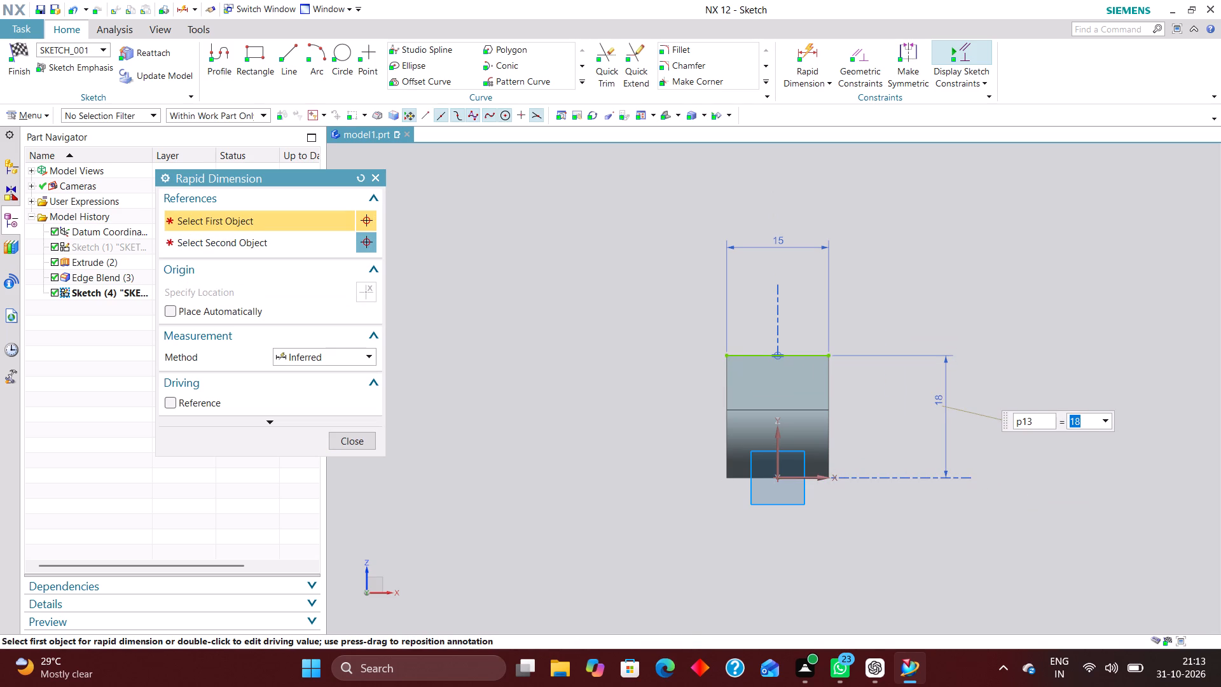
{"action": "left_click", "coordinate": [373, 441]}
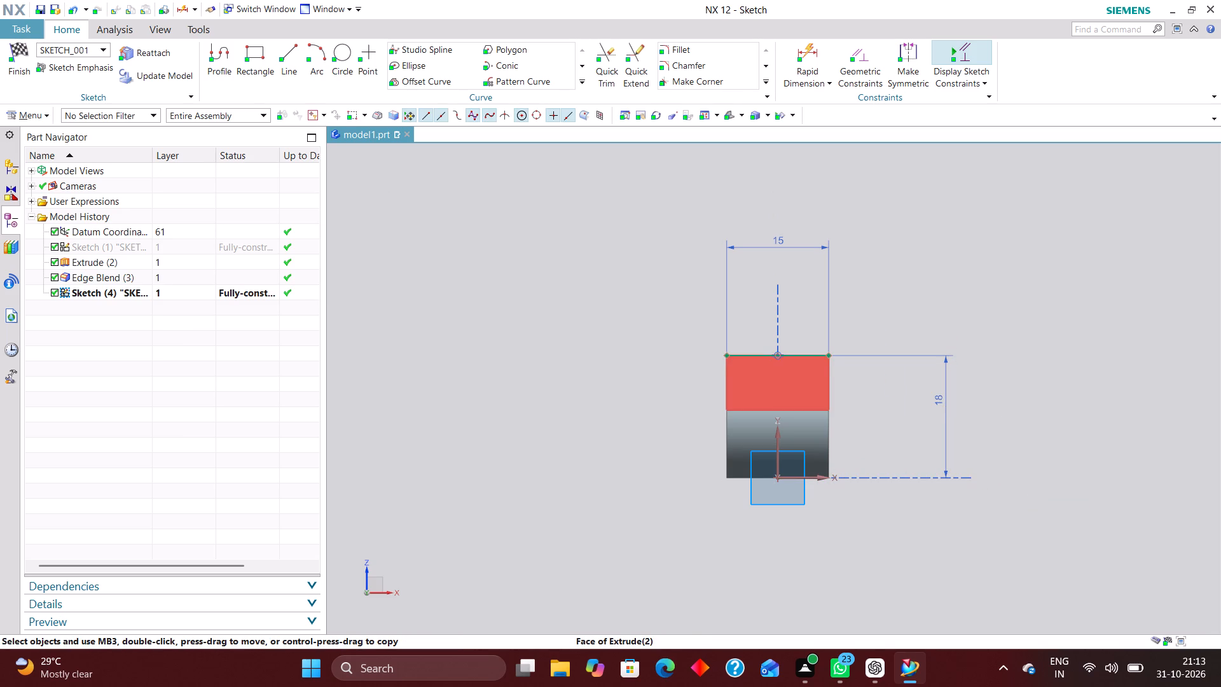
Draw two slanted lines rising toward negative X from the ends of the 15 mm line, the second about 32 mm long at about 118°.
{"action": "scroll", "coordinate": [755, 529], "scroll_direction": "down", "scroll_amount": 3}
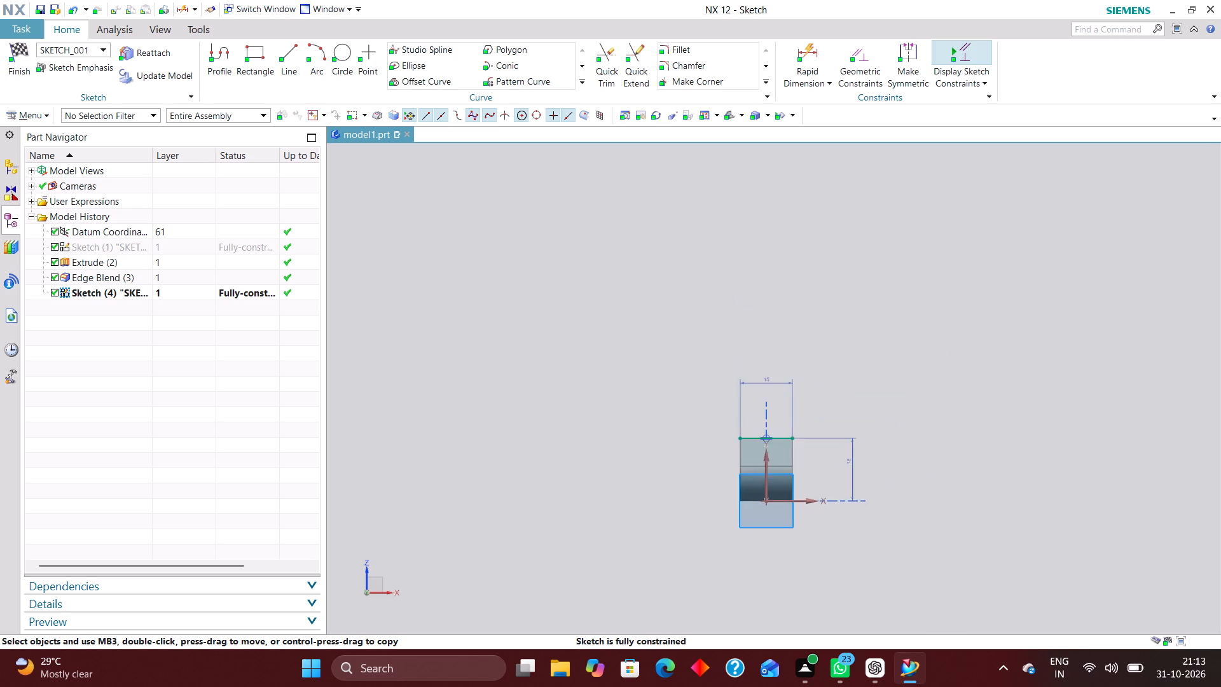
{"action": "scroll", "coordinate": [721, 419], "scroll_direction": "up", "scroll_amount": 3}
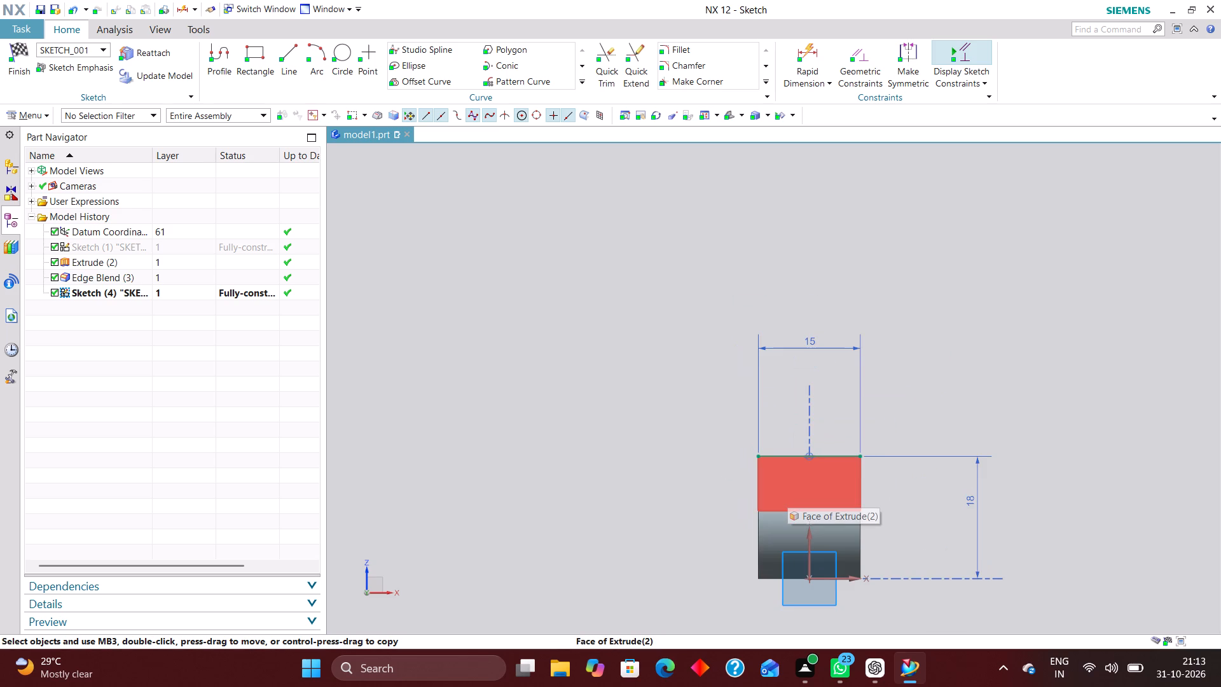
{"action": "left_click", "coordinate": [293, 47]}
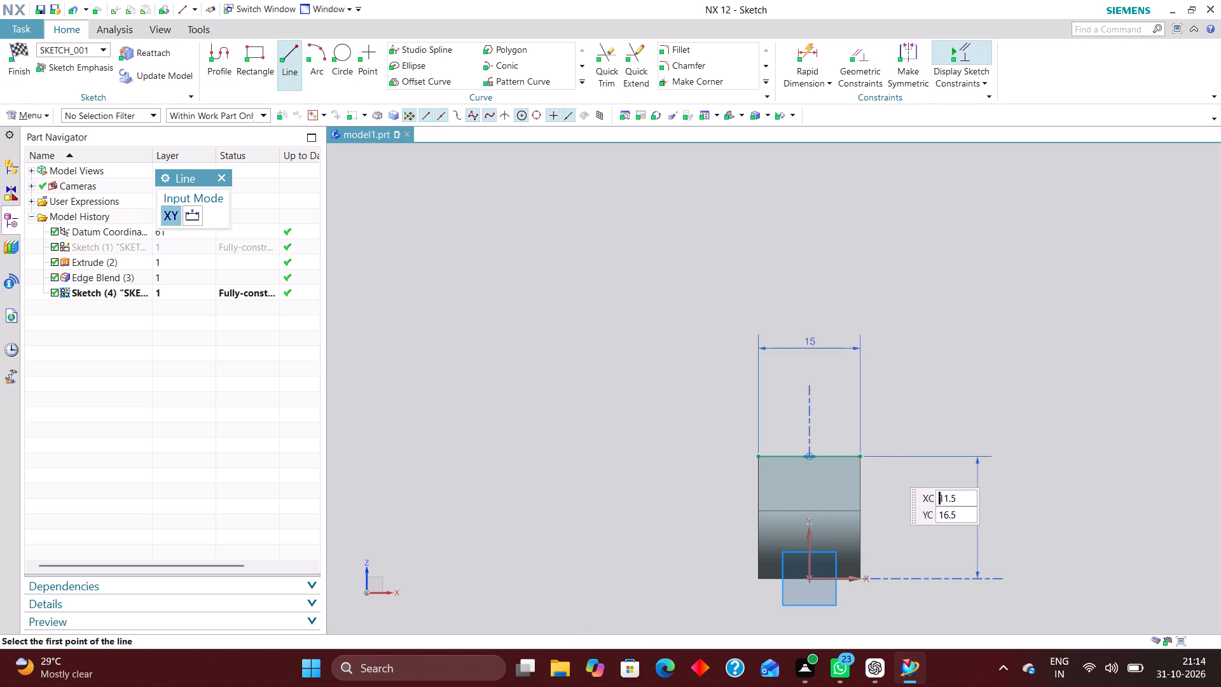
{"action": "left_click", "coordinate": [756, 454]}
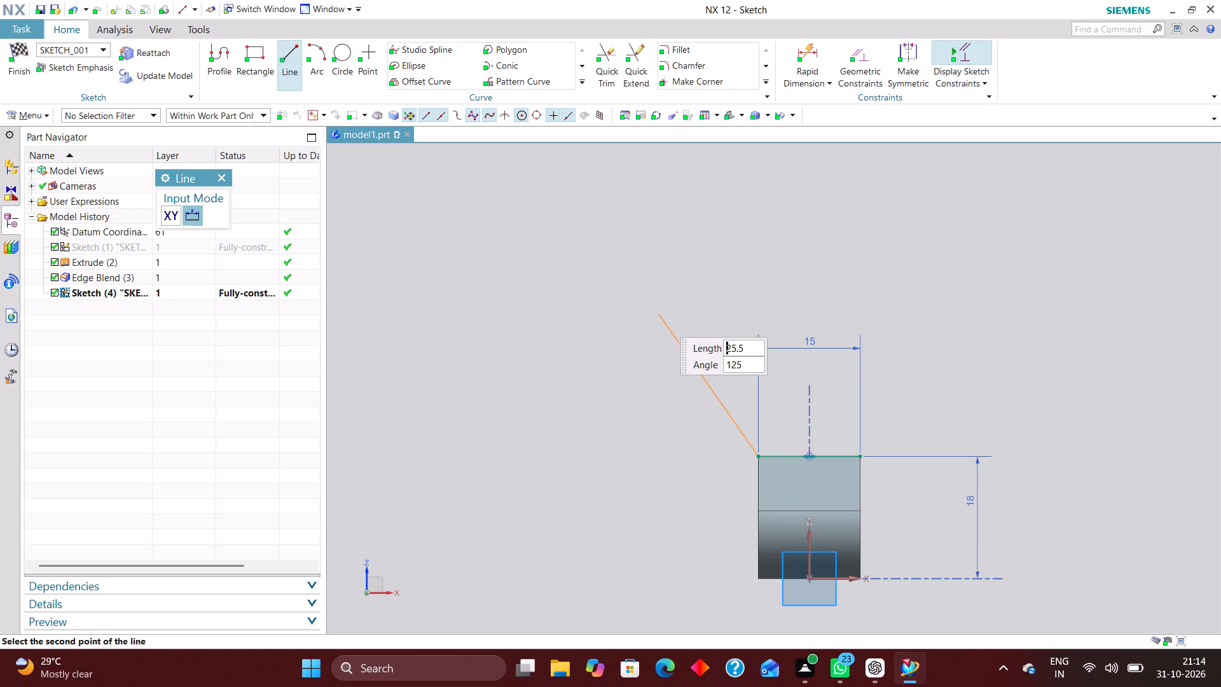
{"action": "left_click", "coordinate": [662, 288]}
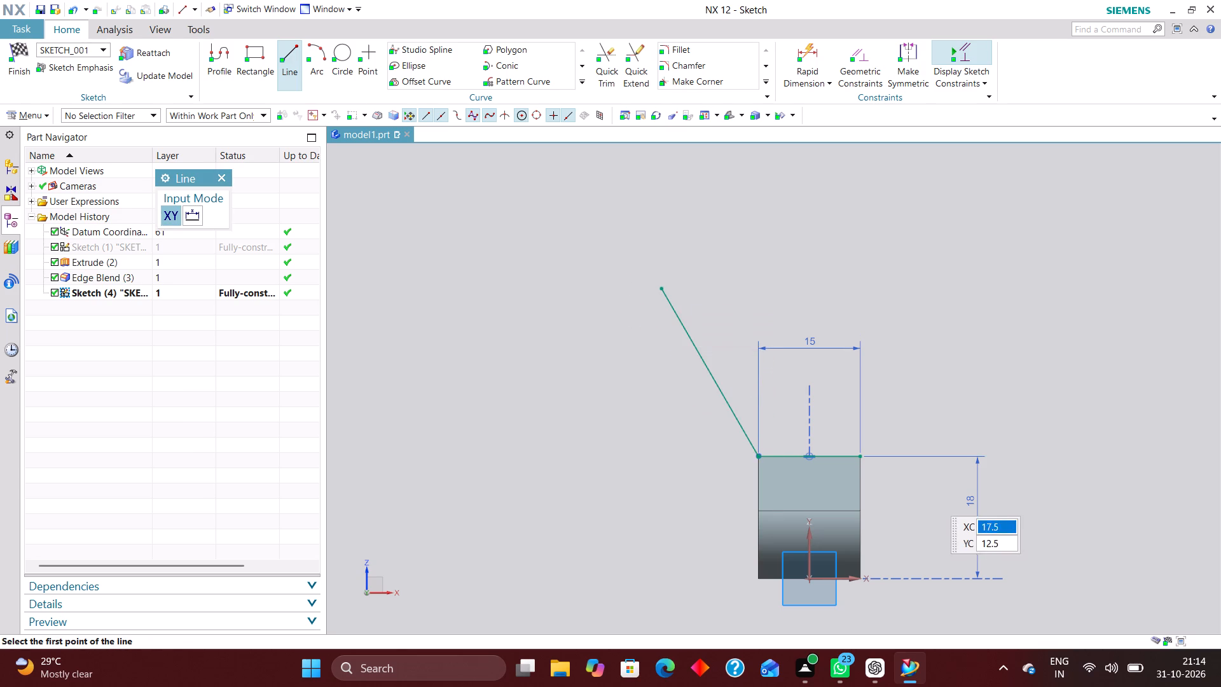
{"action": "left_click", "coordinate": [862, 453]}
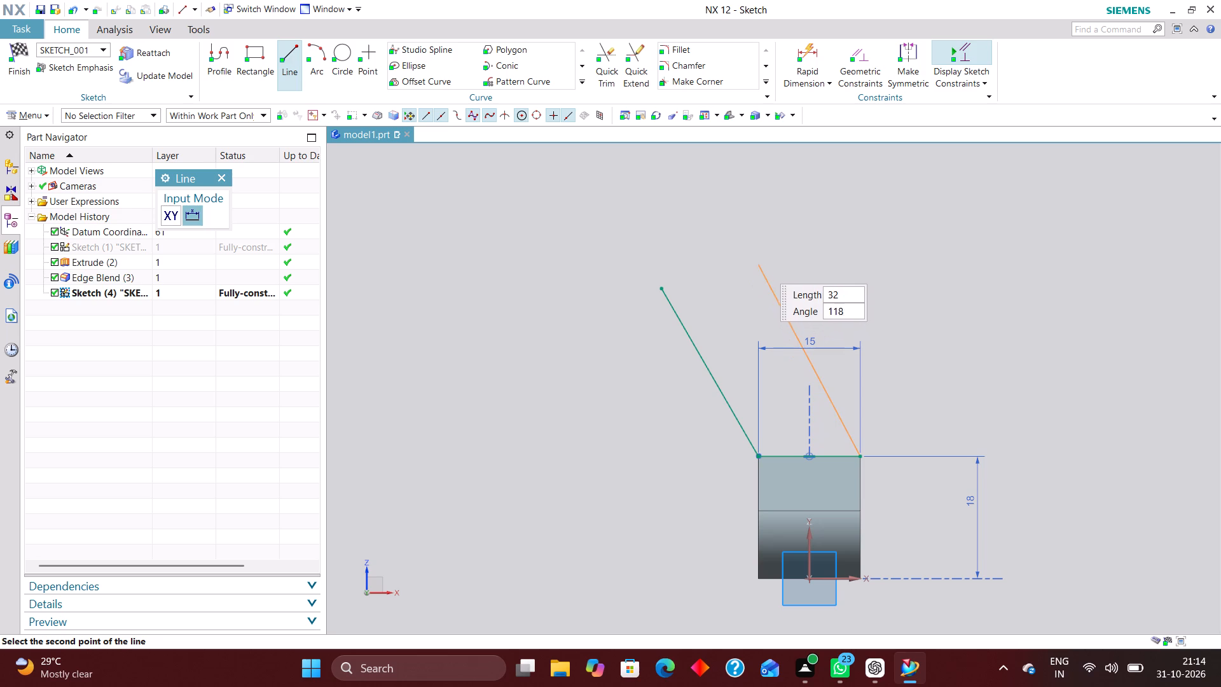
{"action": "left_click", "coordinate": [754, 261]}
{"action": "scroll", "coordinate": [807, 466], "scroll_direction": "down", "scroll_amount": 3}
{"action": "scroll", "coordinate": [696, 296], "scroll_direction": "up", "scroll_amount": 2}
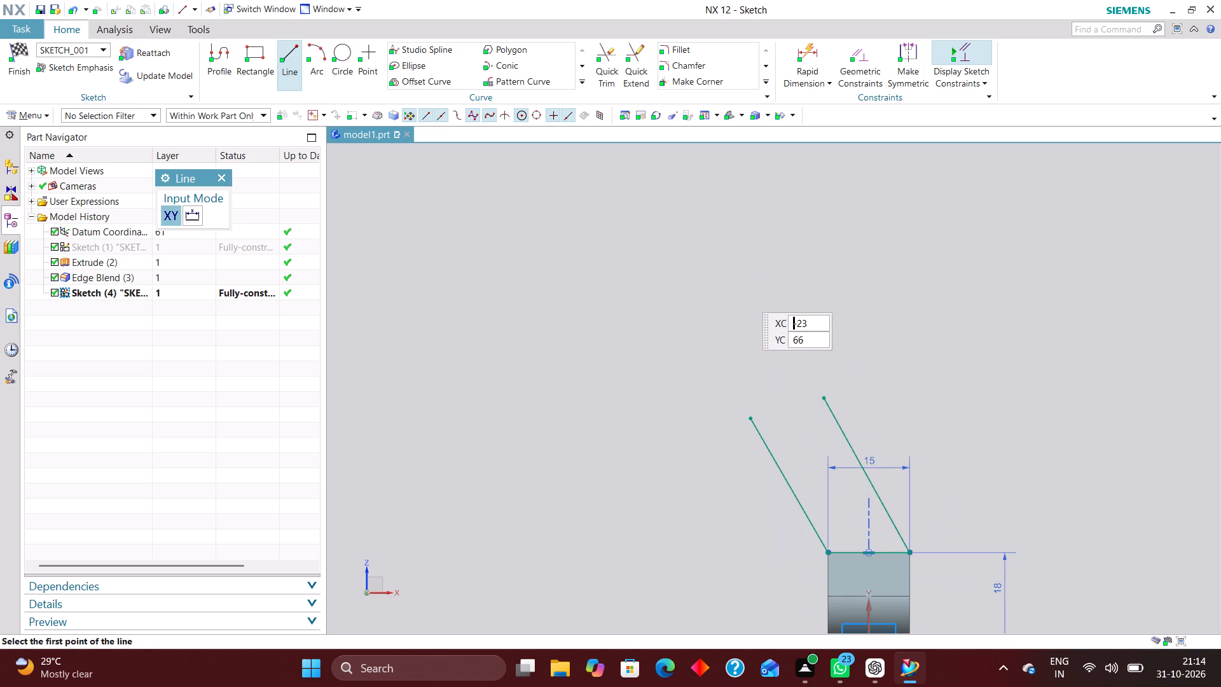
Draw two separate vertical lines starting level with each other and ending near the upper ends of the two slanted lines.
{"action": "left_click", "coordinate": [742, 282]}
{"action": "left_click", "coordinate": [747, 431]}
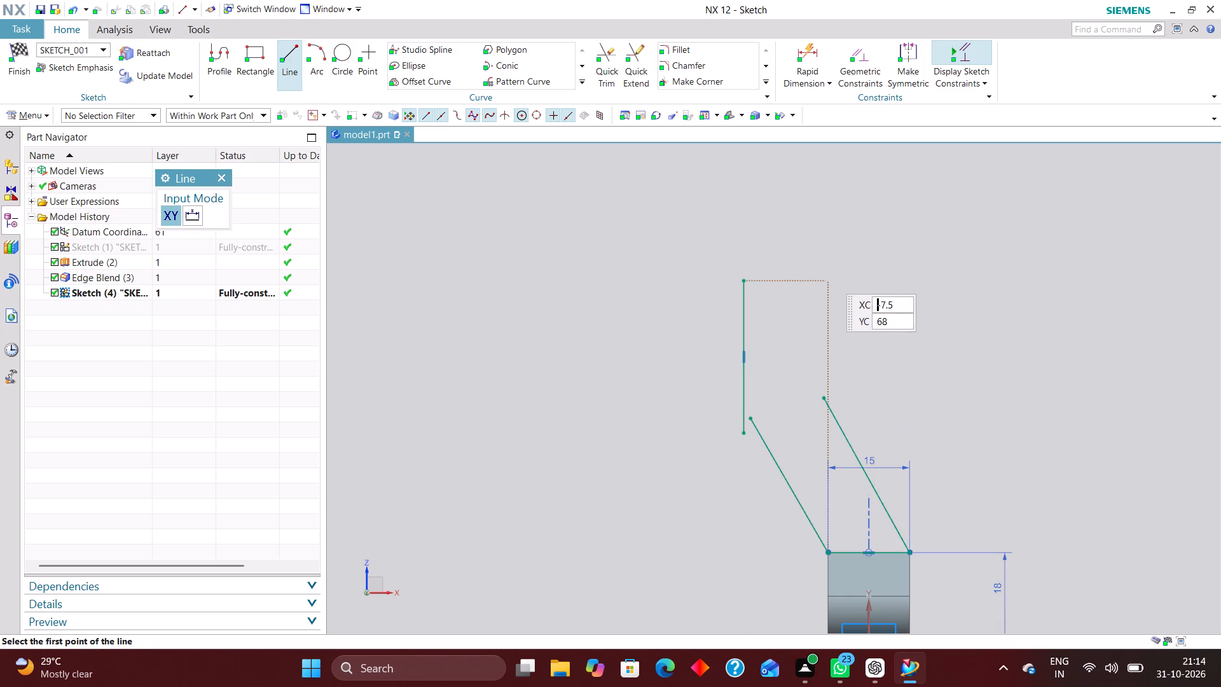
{"action": "left_click", "coordinate": [815, 281]}
{"action": "left_click", "coordinate": [817, 412]}
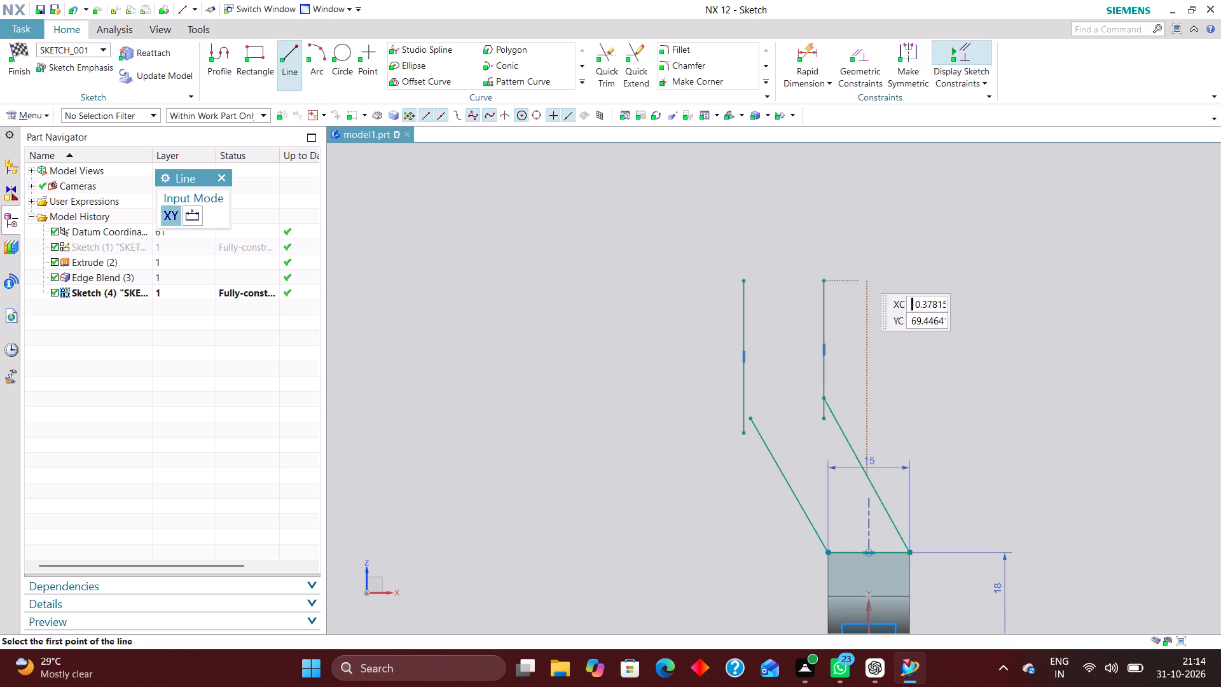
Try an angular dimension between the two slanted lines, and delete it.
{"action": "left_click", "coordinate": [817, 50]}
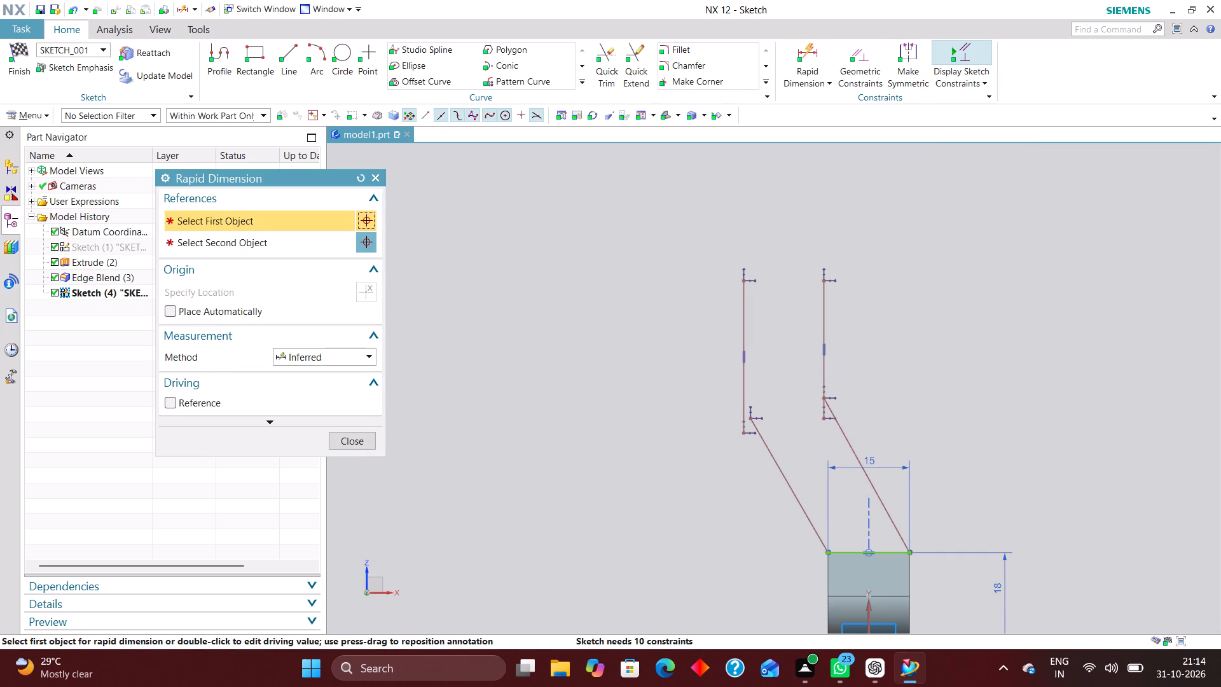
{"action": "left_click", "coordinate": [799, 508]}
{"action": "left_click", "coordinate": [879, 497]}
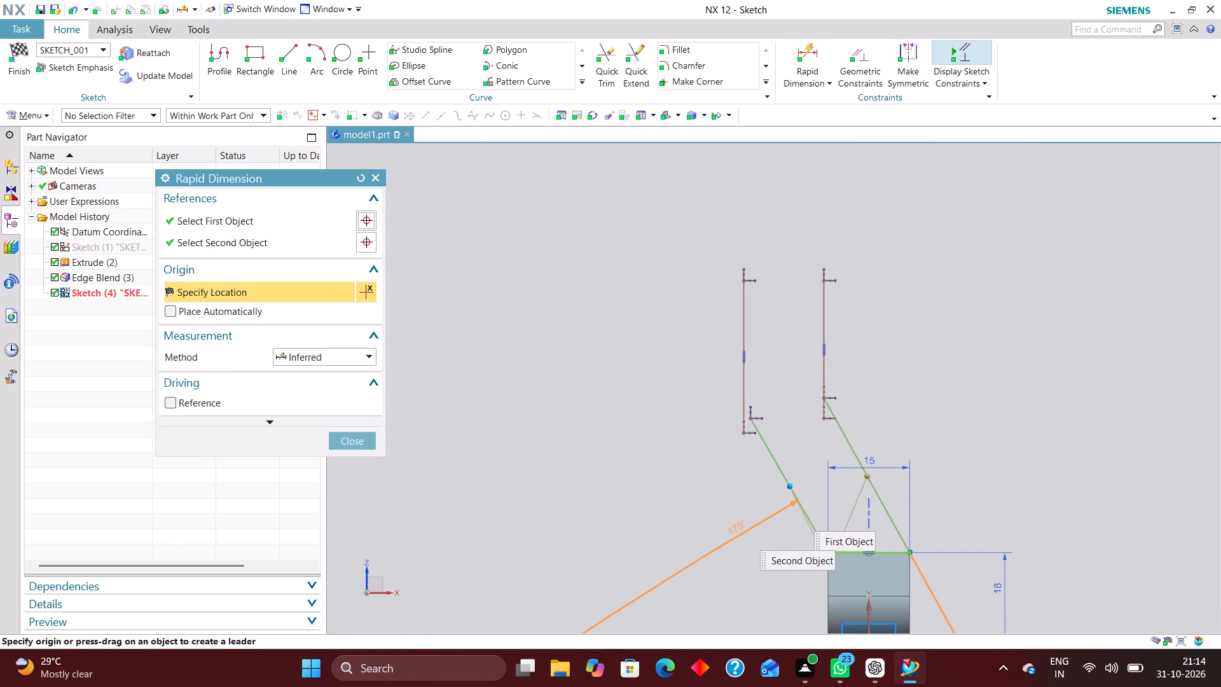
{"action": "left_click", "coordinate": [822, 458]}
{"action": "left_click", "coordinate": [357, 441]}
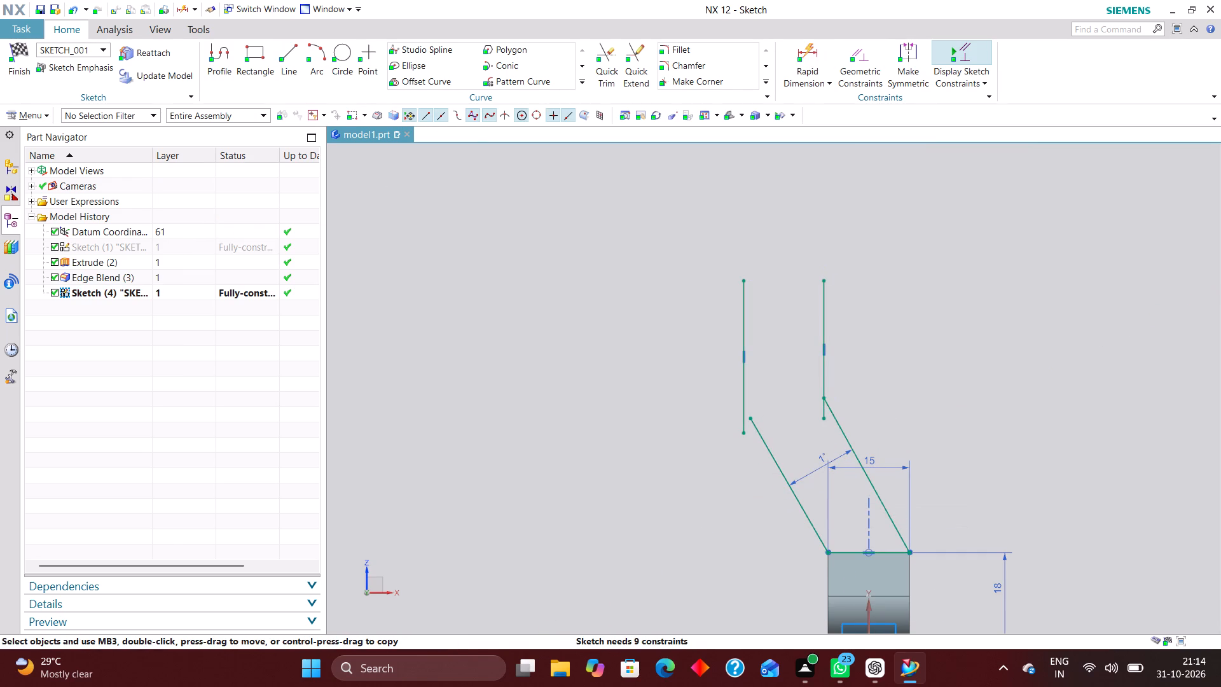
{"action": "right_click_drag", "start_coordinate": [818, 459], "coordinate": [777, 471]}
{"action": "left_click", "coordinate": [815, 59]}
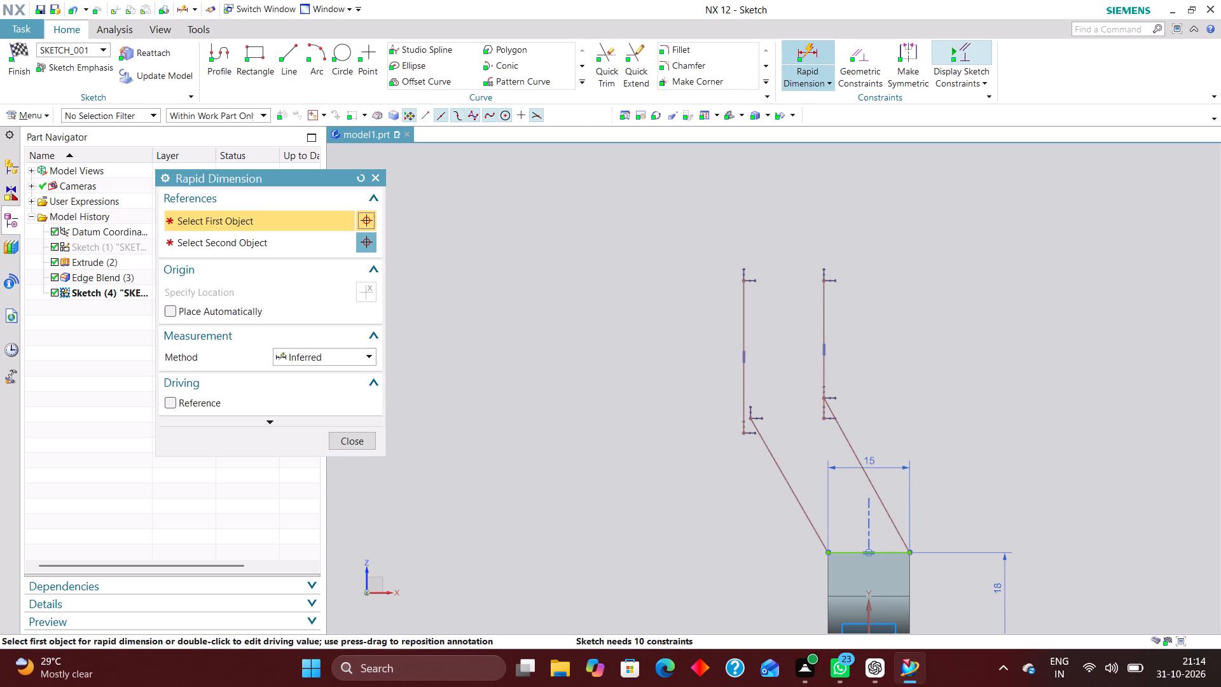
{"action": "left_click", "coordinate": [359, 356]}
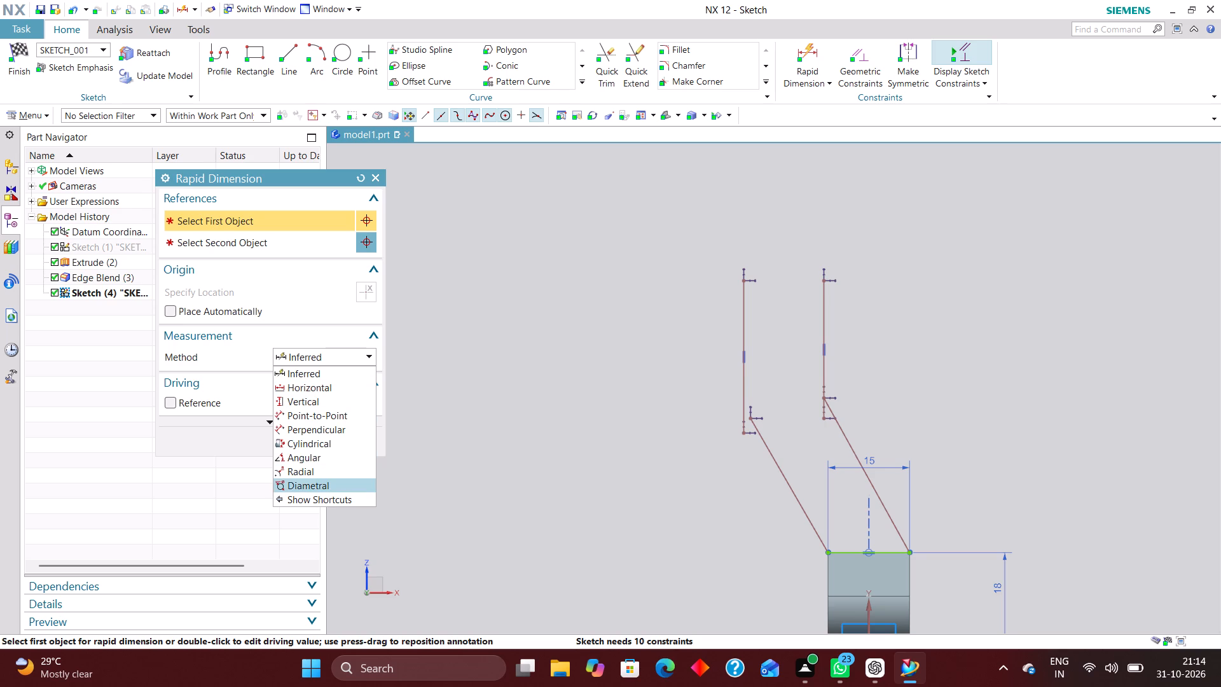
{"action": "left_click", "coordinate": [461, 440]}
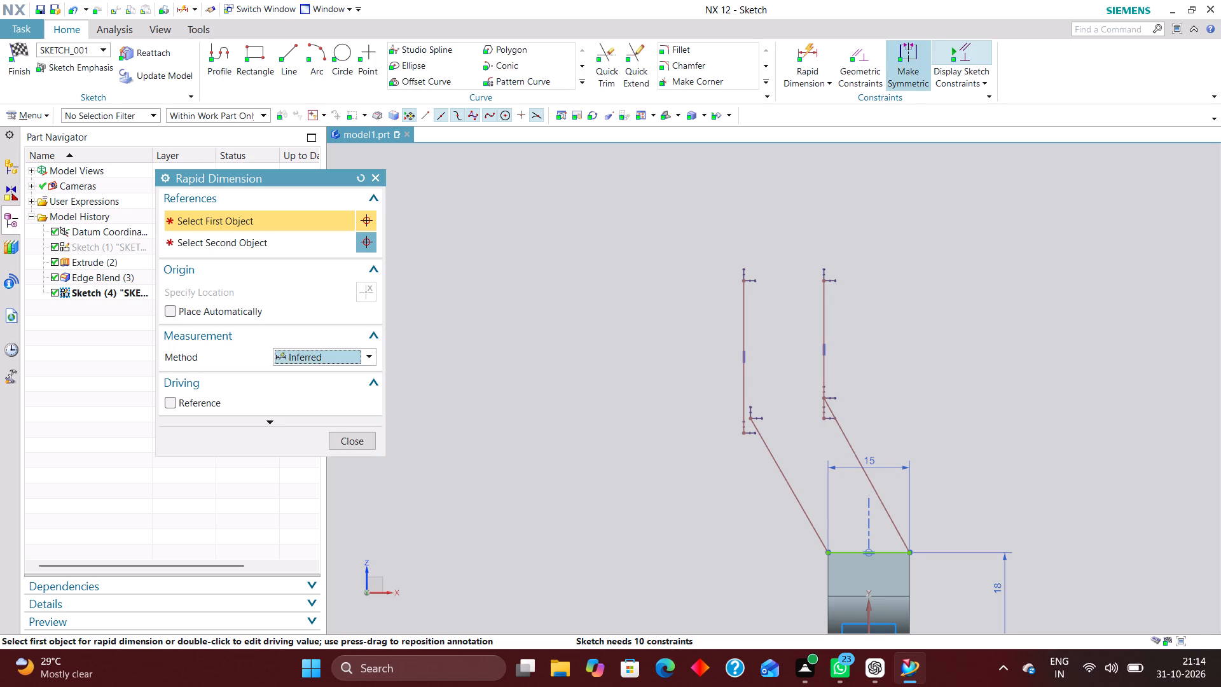
Constrain the two slanted lines to be parallel.
{"action": "left_click", "coordinate": [864, 55]}
{"action": "left_click", "coordinate": [247, 228]}
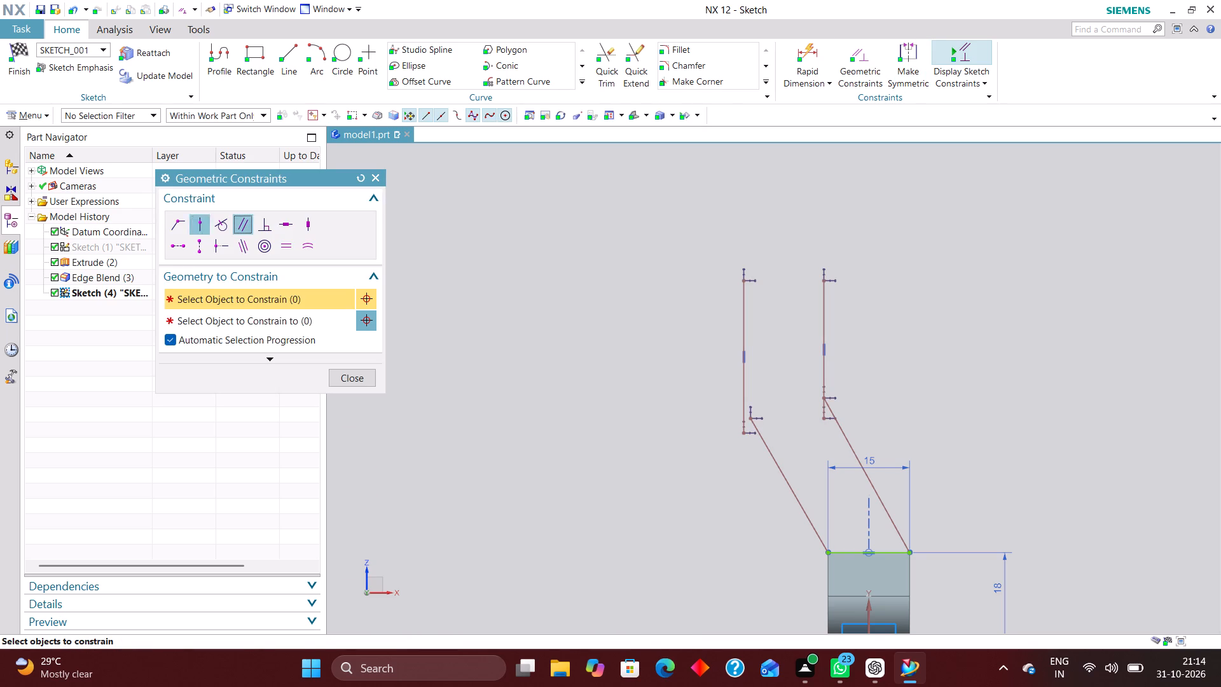
{"action": "left_click", "coordinate": [790, 479]}
{"action": "left_click", "coordinate": [873, 487]}
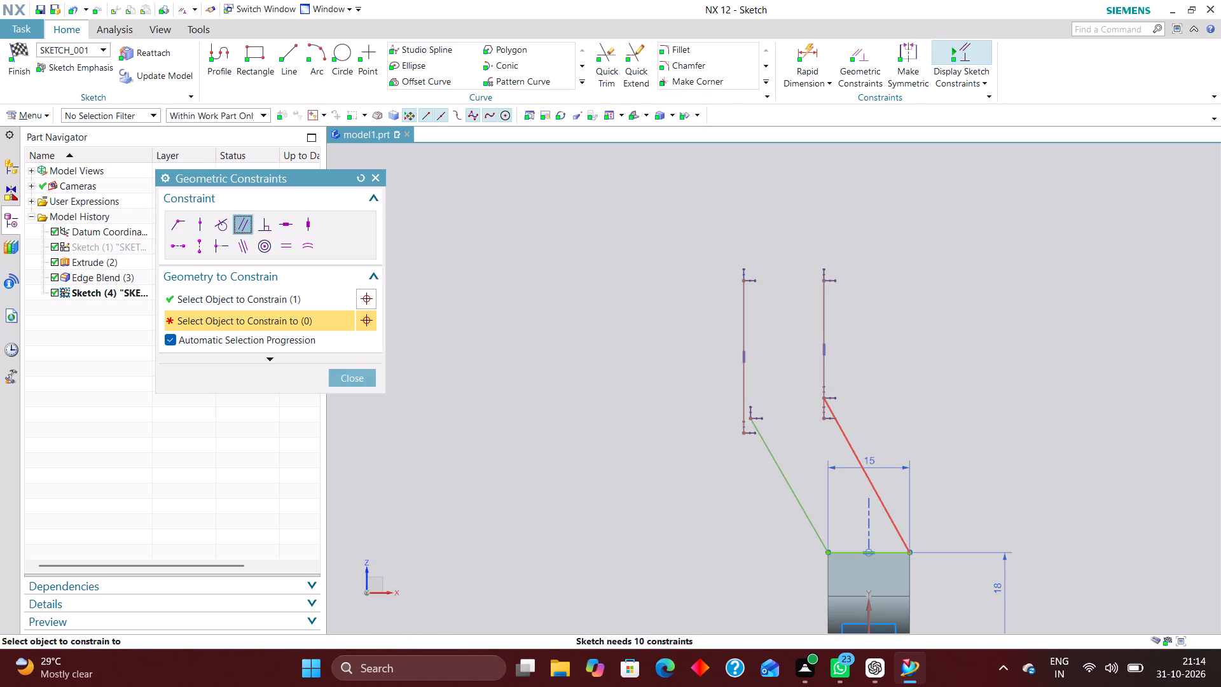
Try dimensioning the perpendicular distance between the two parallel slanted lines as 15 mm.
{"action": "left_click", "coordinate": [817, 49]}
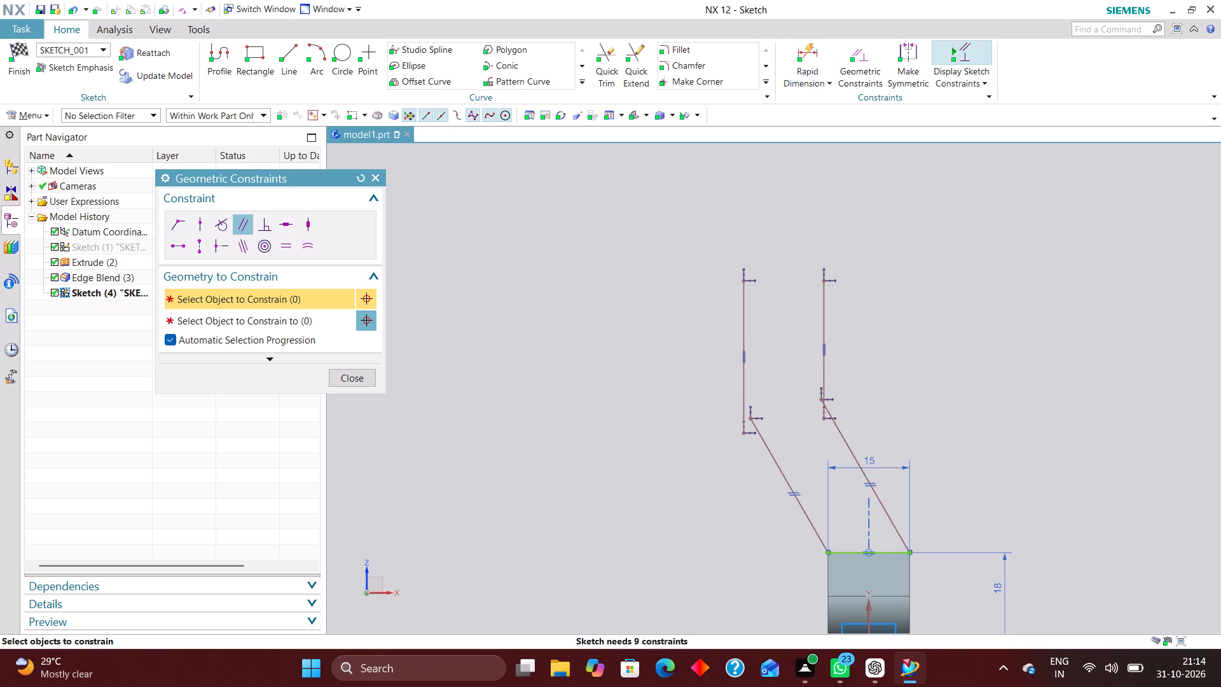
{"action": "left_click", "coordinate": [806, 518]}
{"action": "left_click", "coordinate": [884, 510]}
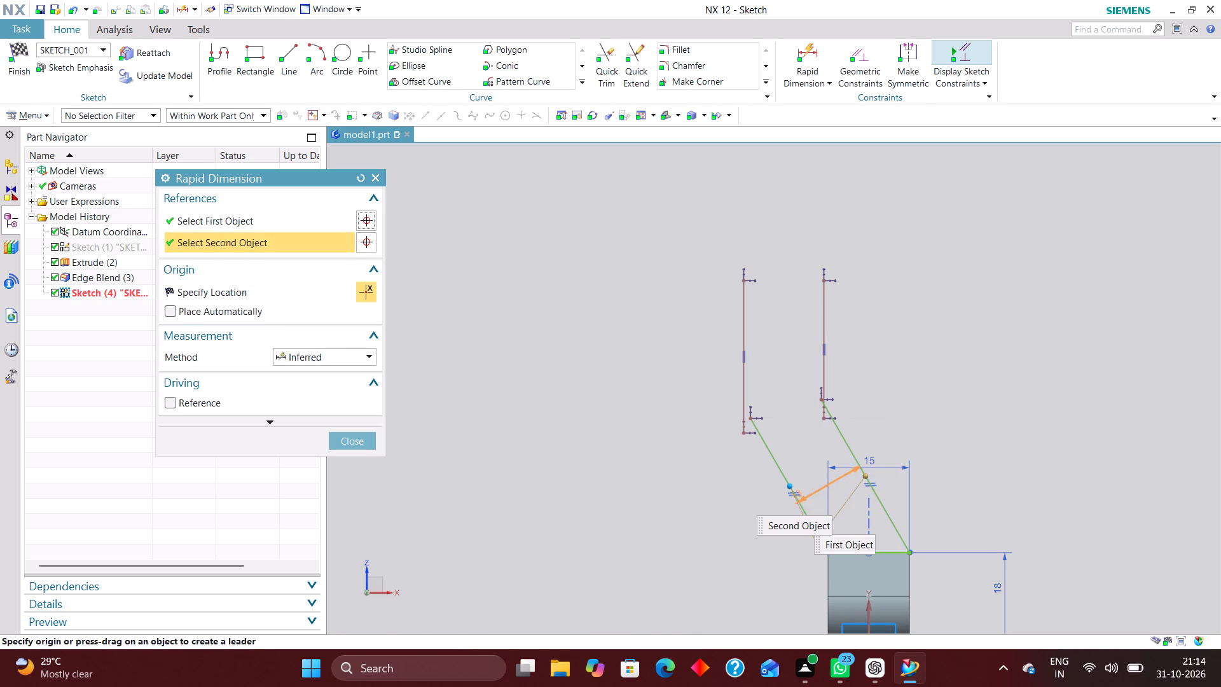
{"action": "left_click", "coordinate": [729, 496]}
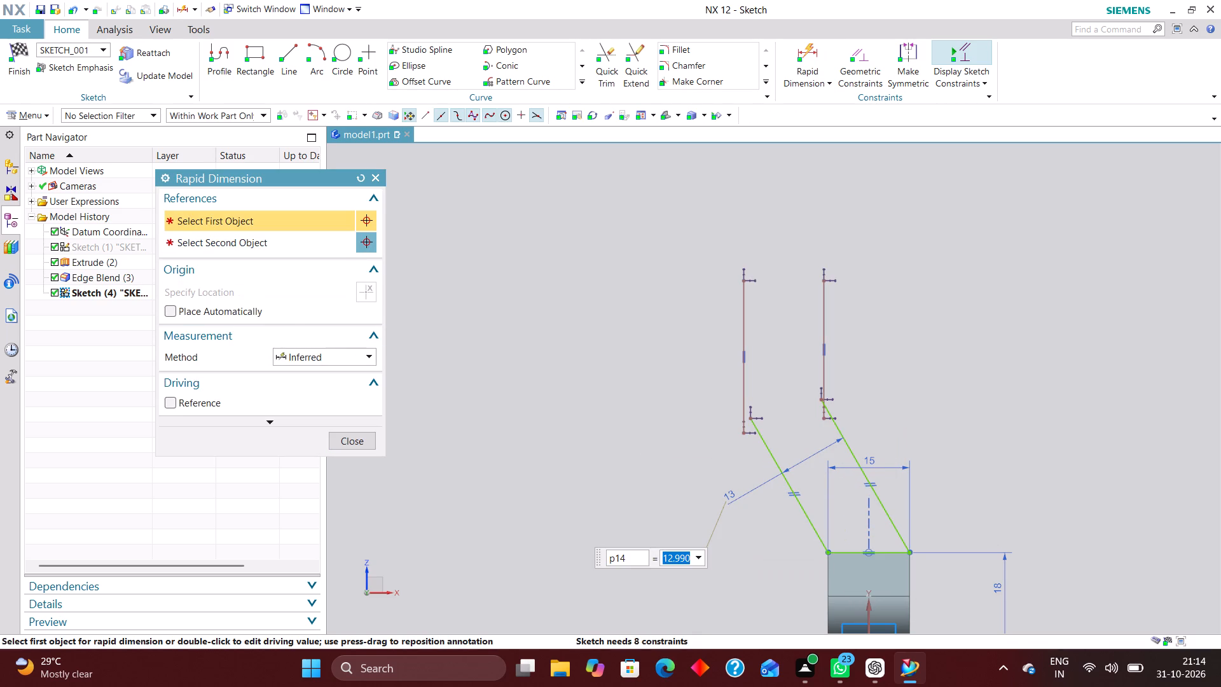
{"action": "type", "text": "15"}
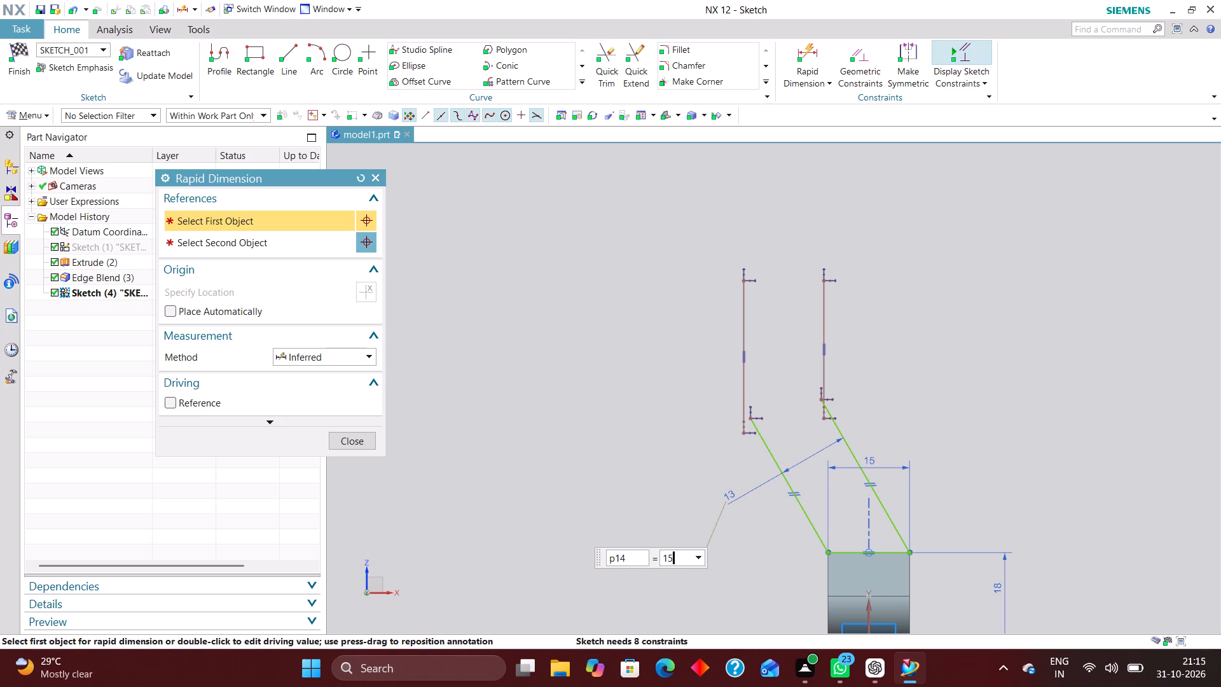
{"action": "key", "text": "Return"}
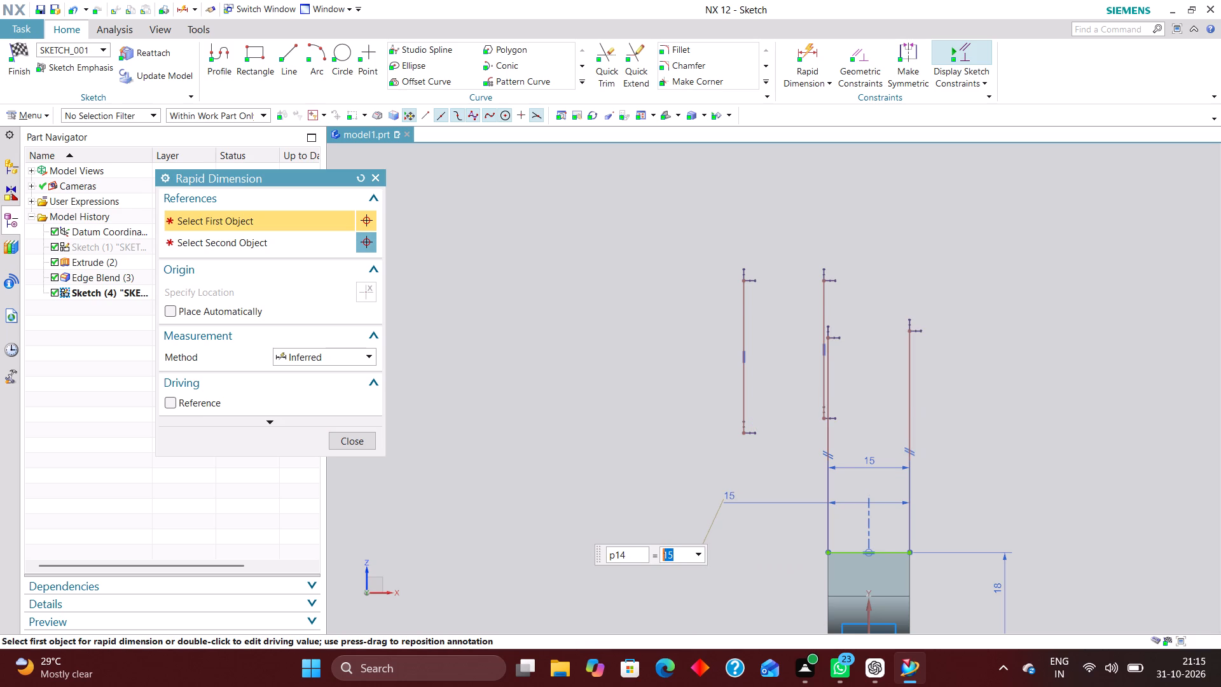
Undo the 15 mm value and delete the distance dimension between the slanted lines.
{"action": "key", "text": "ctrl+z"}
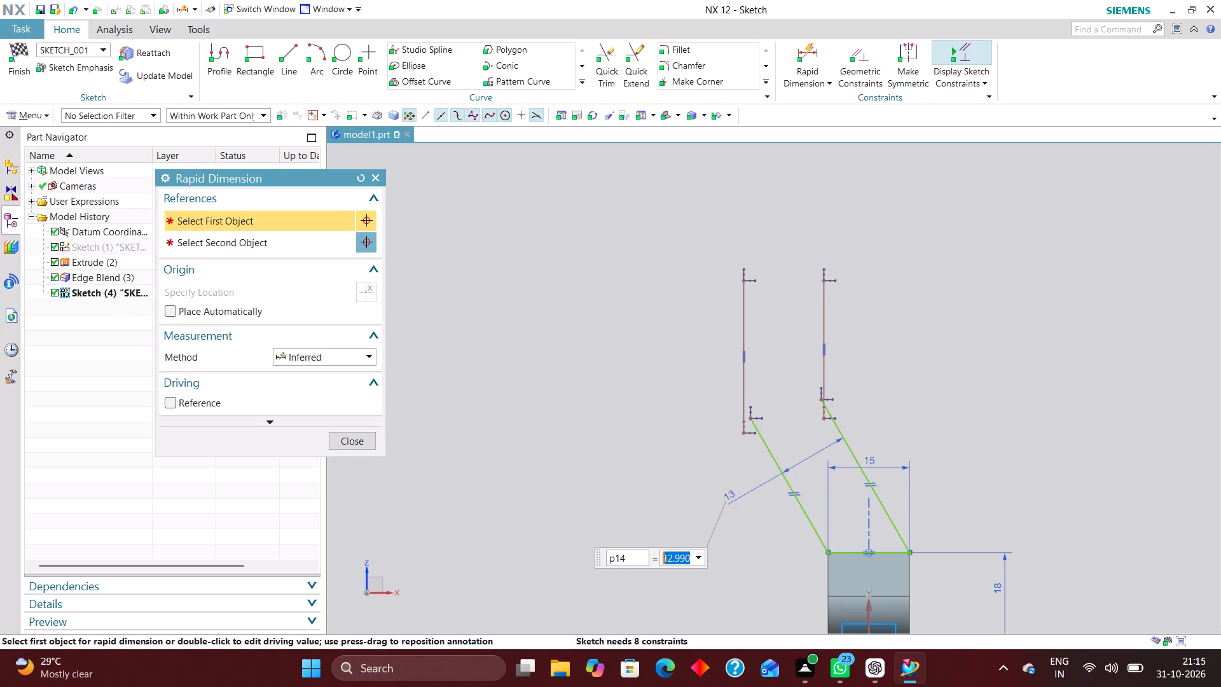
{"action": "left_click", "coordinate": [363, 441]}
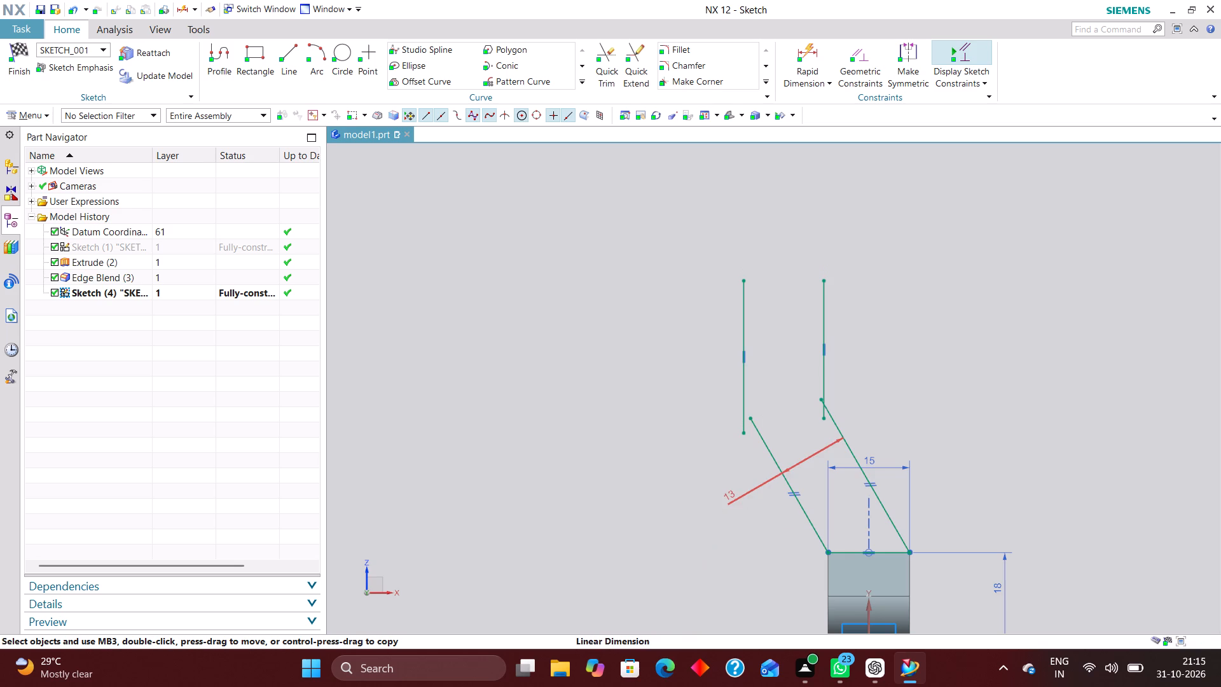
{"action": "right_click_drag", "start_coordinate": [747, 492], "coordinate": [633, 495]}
Shorten both vertical lines from their lower ends so each stops just above the upper end of its slanted line.
{"action": "scroll", "coordinate": [795, 440], "scroll_direction": "up", "scroll_amount": 3}
{"action": "scroll", "coordinate": [806, 496], "scroll_direction": "down", "scroll_amount": 2}
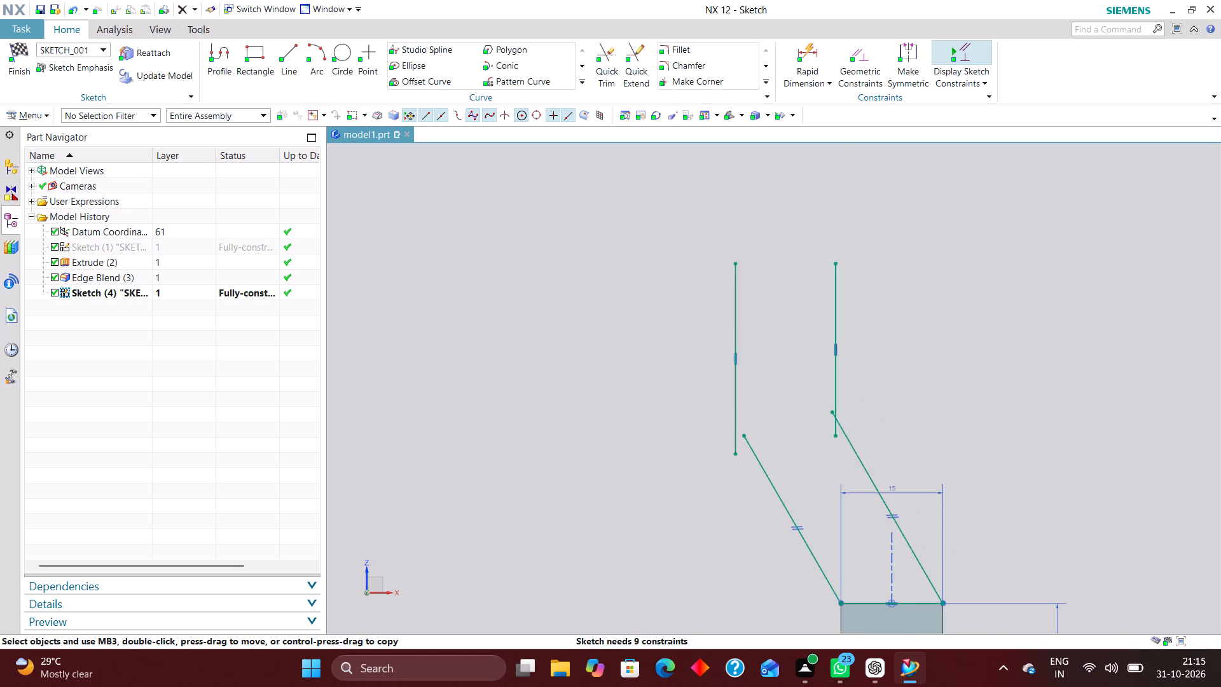
{"action": "scroll", "coordinate": [841, 419], "scroll_direction": "up", "scroll_amount": 2}
{"action": "left_click_drag", "start_coordinate": [831, 450], "coordinate": [825, 425]}
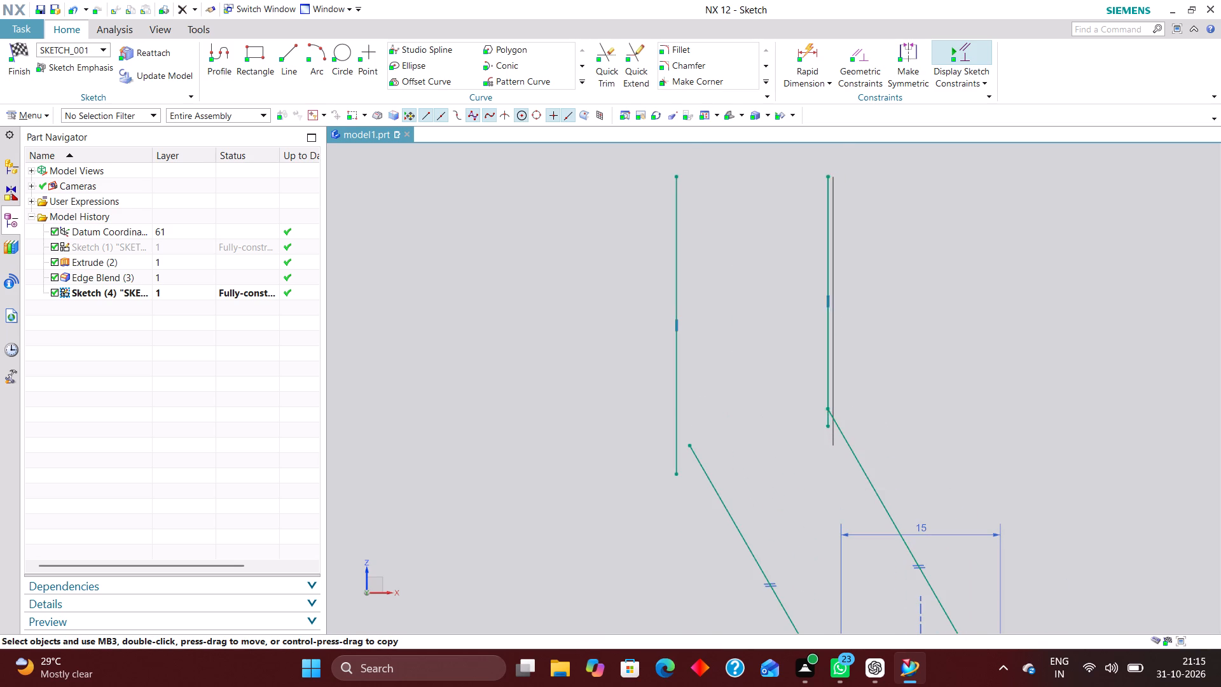
{"action": "left_click_drag", "start_coordinate": [825, 425], "coordinate": [819, 424]}
{"action": "scroll", "coordinate": [811, 466], "scroll_direction": "down", "scroll_amount": 5}
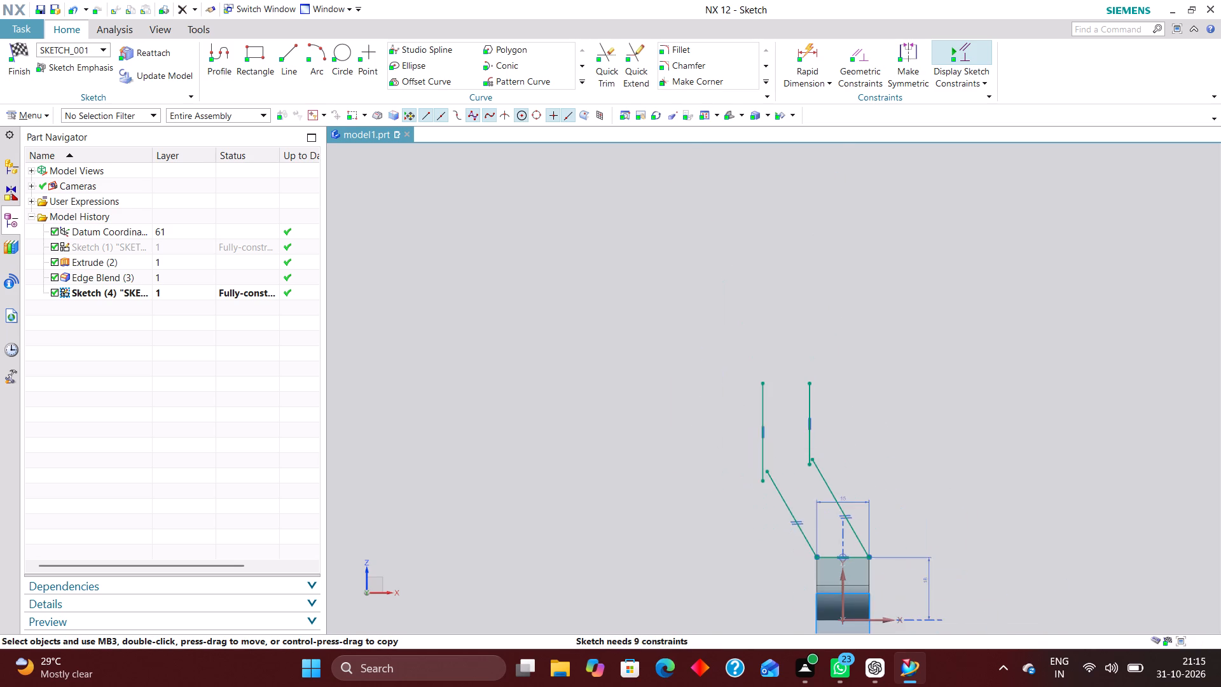
{"action": "scroll", "coordinate": [779, 478], "scroll_direction": "up", "scroll_amount": 3}
{"action": "left_click_drag", "start_coordinate": [745, 487], "coordinate": [745, 481]}
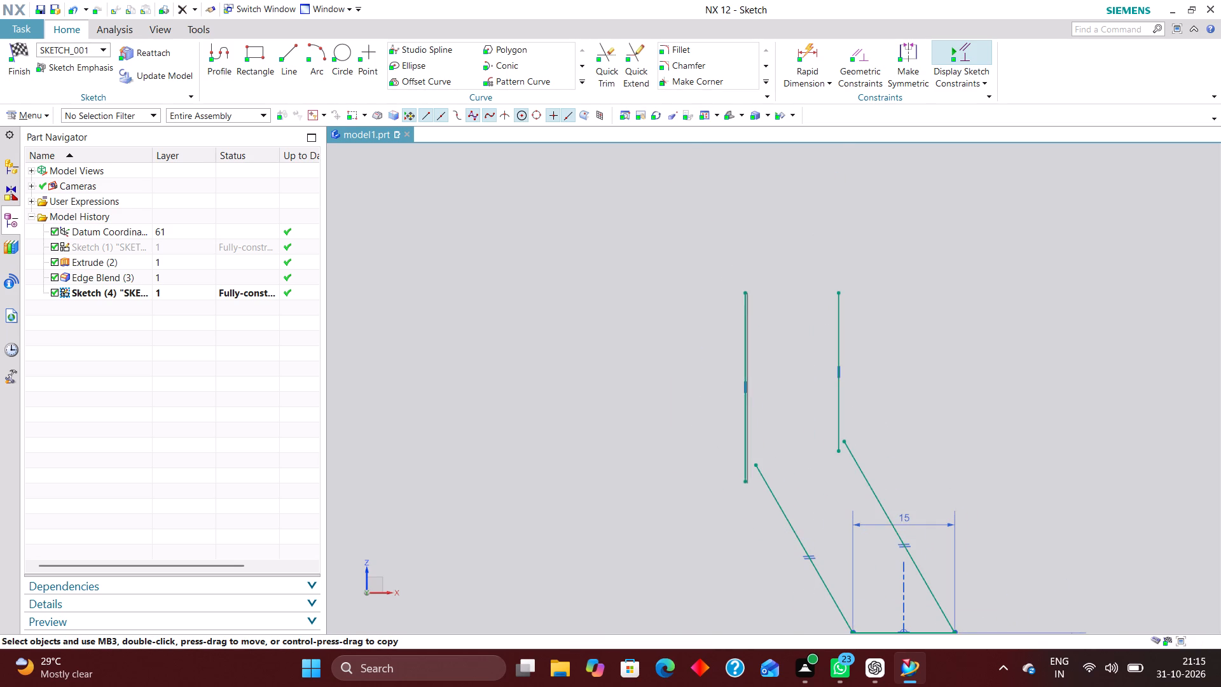
{"action": "left_click_drag", "start_coordinate": [745, 481], "coordinate": [747, 441]}
{"action": "left_click_drag", "start_coordinate": [839, 455], "coordinate": [837, 440]}
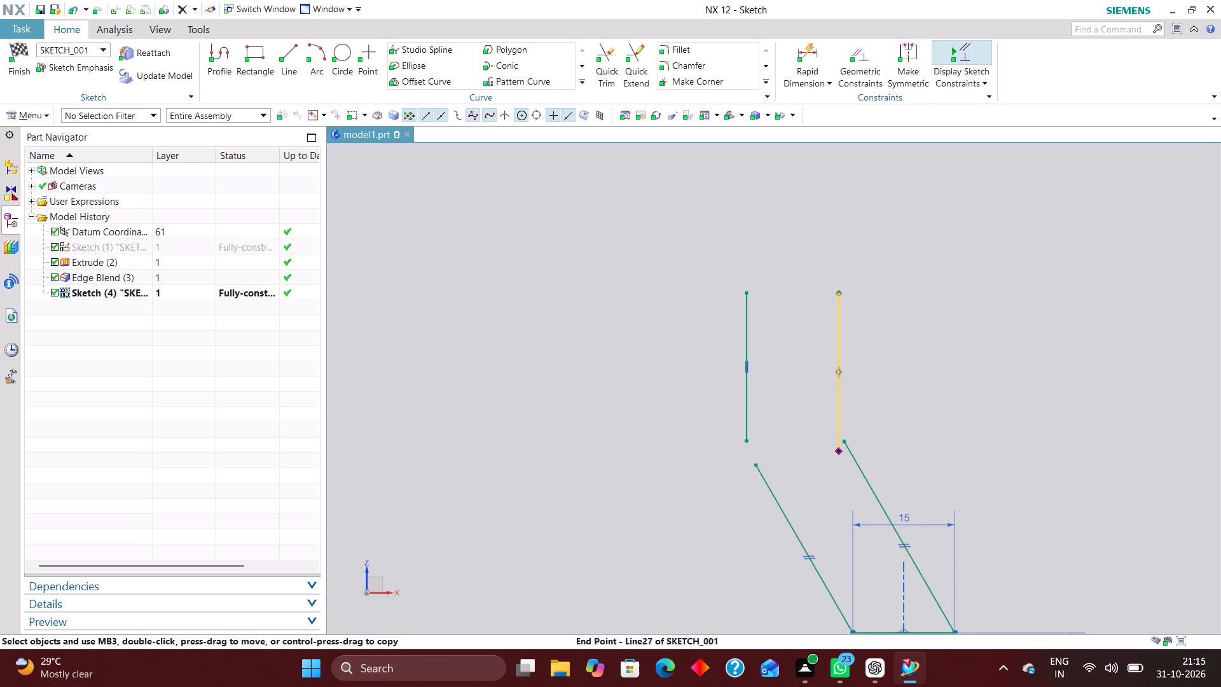
{"action": "left_click_drag", "start_coordinate": [837, 440], "coordinate": [840, 425]}
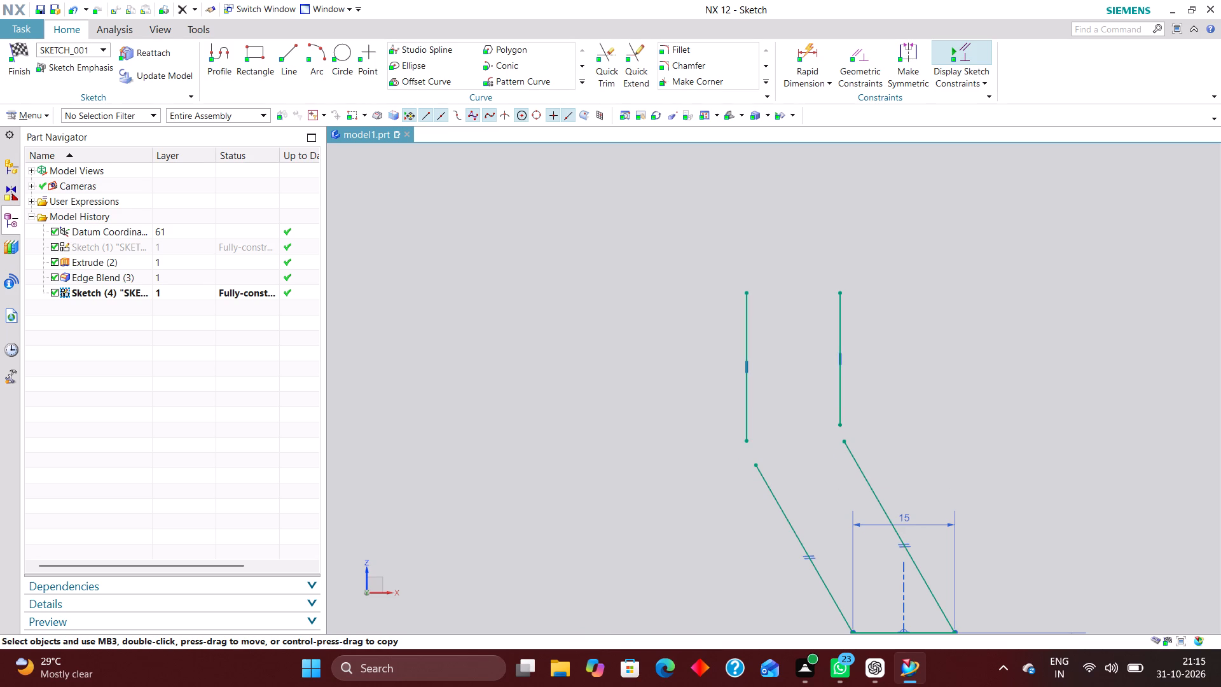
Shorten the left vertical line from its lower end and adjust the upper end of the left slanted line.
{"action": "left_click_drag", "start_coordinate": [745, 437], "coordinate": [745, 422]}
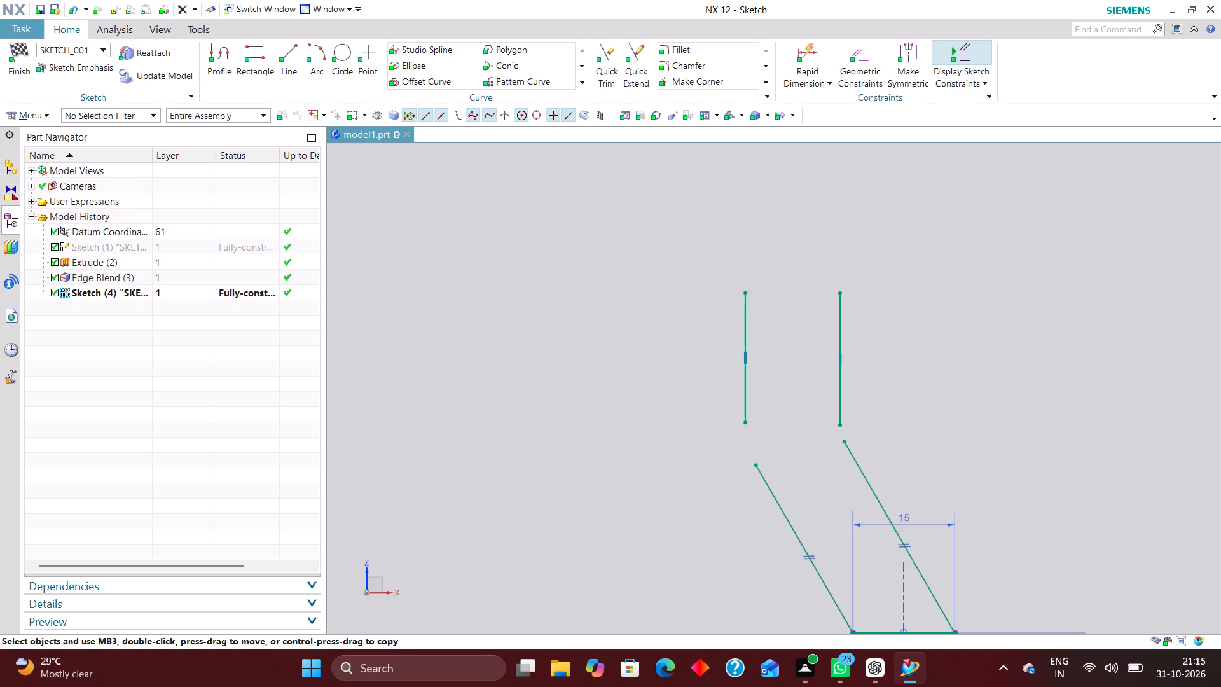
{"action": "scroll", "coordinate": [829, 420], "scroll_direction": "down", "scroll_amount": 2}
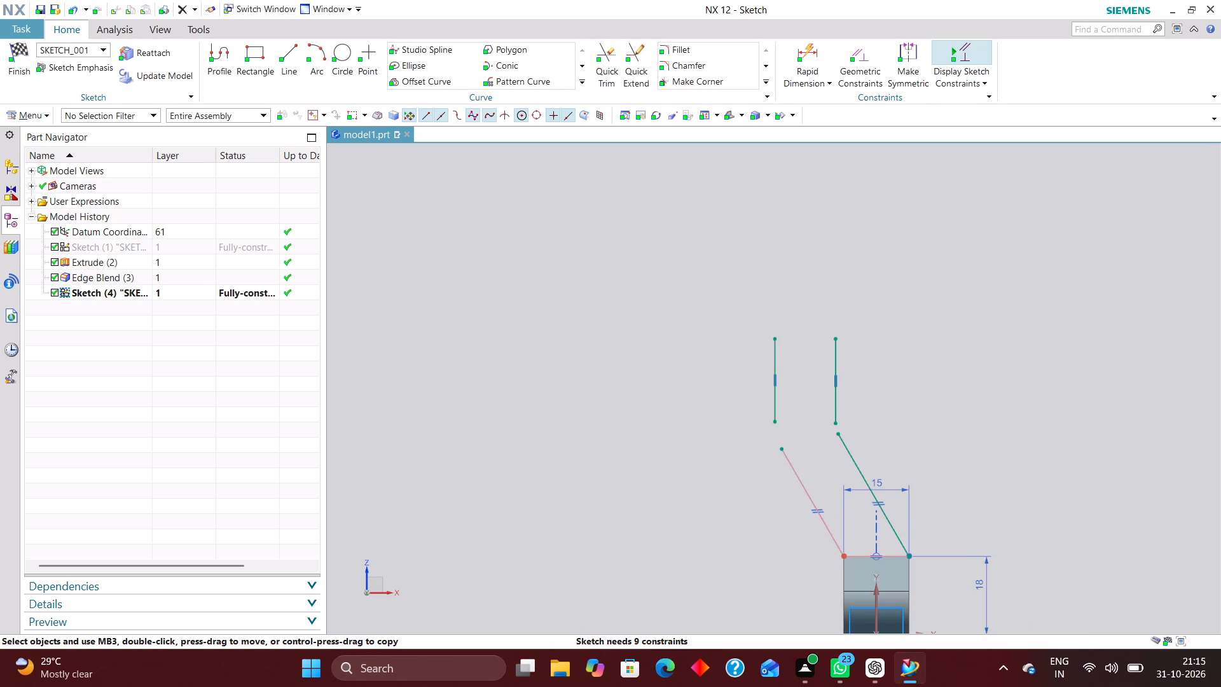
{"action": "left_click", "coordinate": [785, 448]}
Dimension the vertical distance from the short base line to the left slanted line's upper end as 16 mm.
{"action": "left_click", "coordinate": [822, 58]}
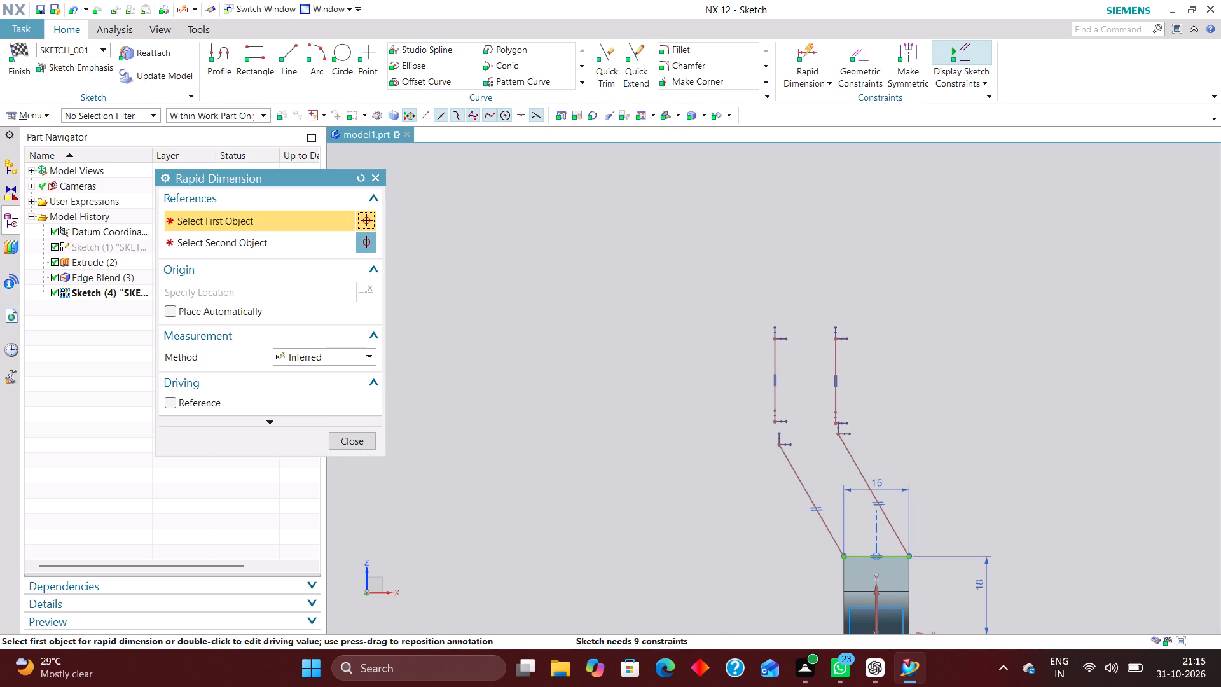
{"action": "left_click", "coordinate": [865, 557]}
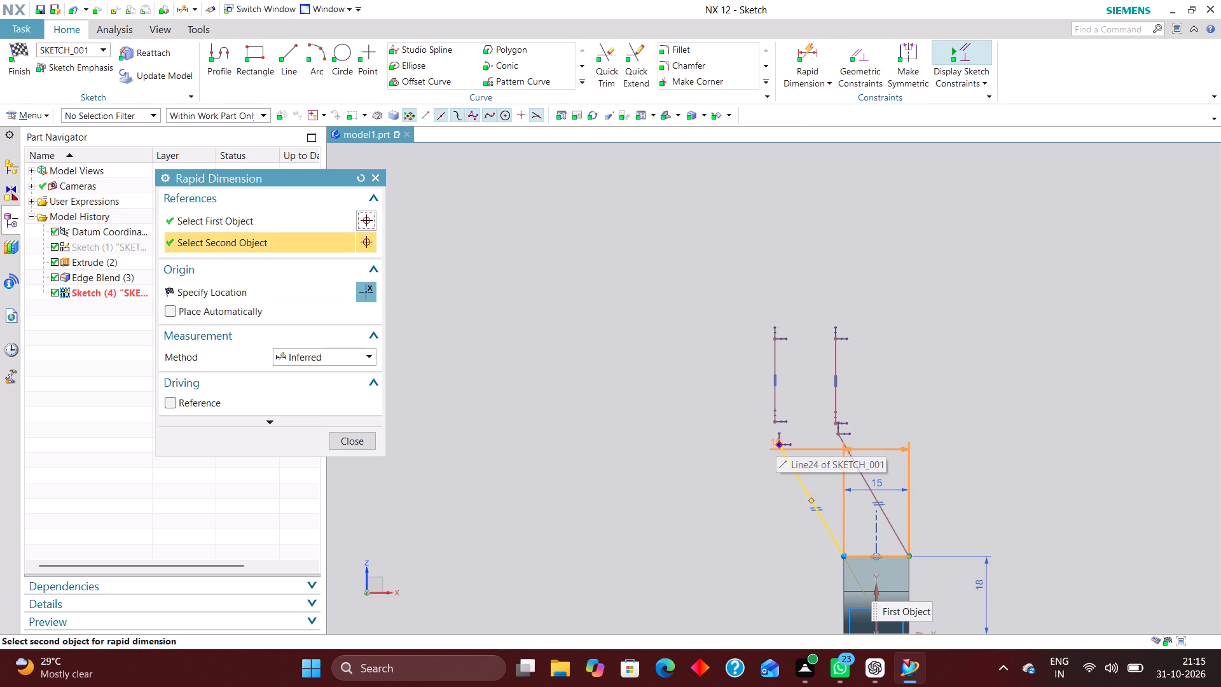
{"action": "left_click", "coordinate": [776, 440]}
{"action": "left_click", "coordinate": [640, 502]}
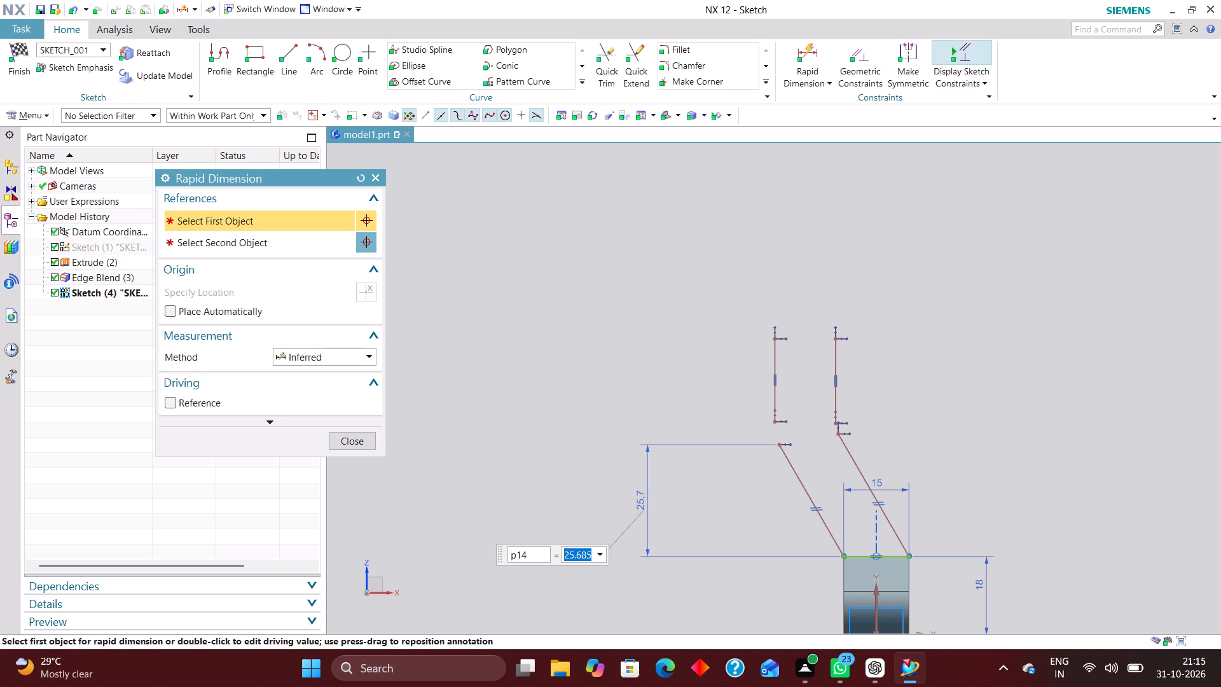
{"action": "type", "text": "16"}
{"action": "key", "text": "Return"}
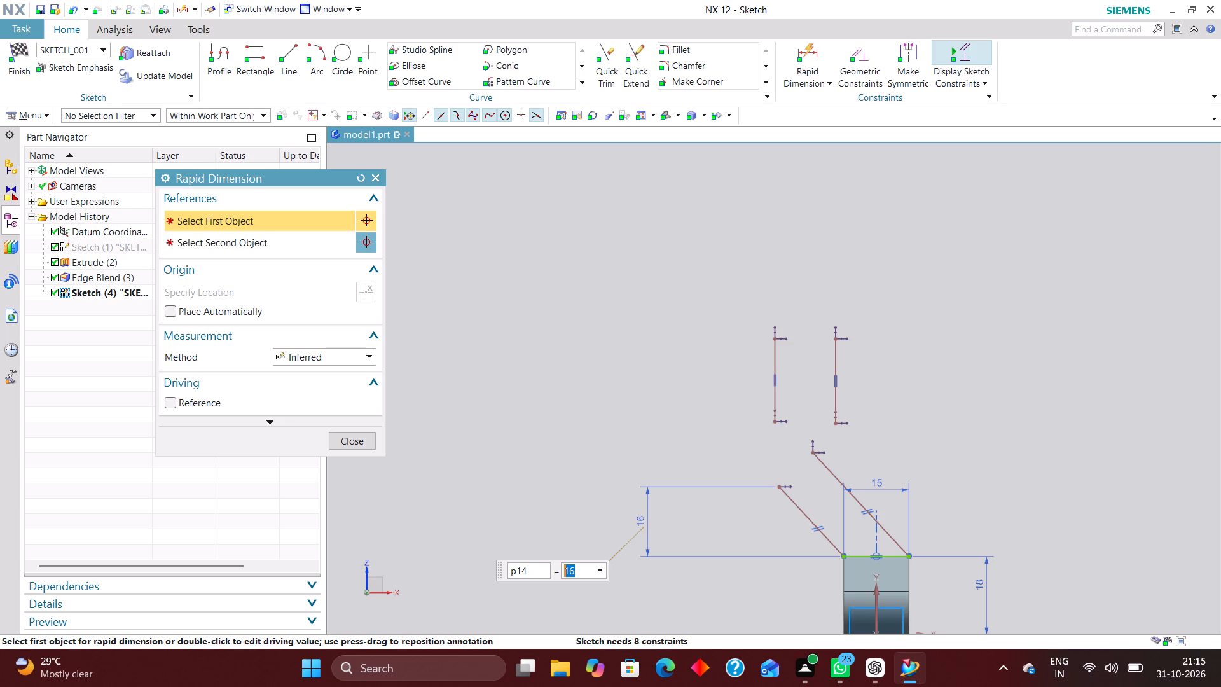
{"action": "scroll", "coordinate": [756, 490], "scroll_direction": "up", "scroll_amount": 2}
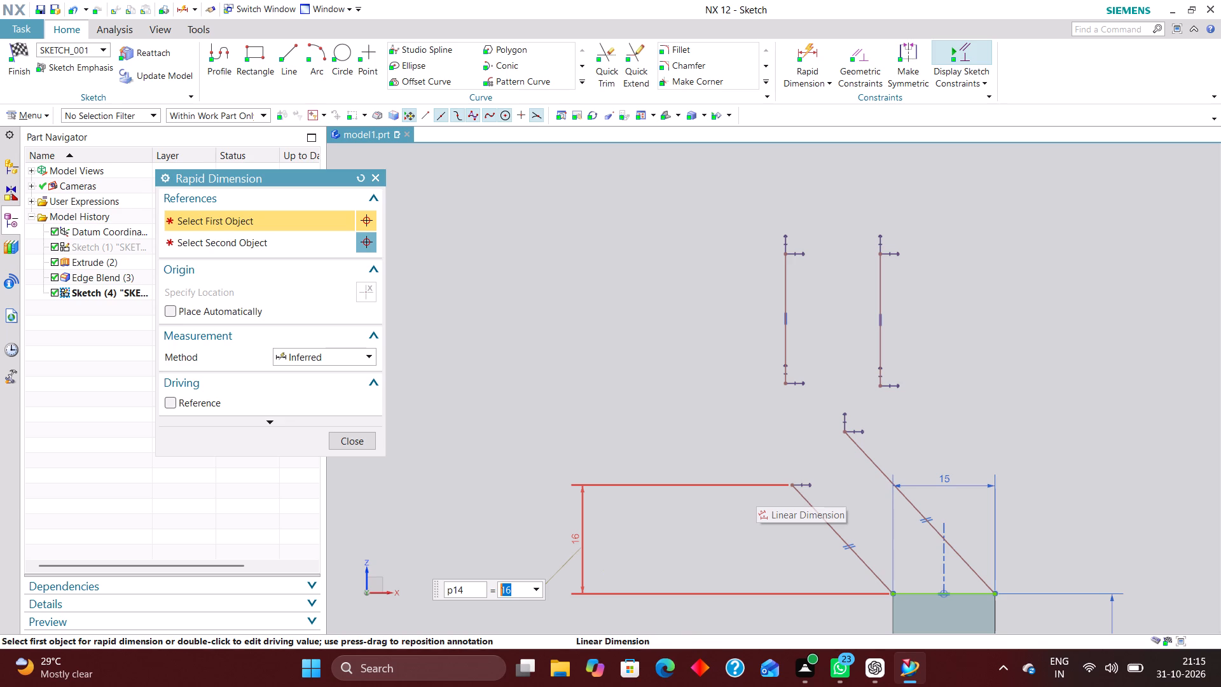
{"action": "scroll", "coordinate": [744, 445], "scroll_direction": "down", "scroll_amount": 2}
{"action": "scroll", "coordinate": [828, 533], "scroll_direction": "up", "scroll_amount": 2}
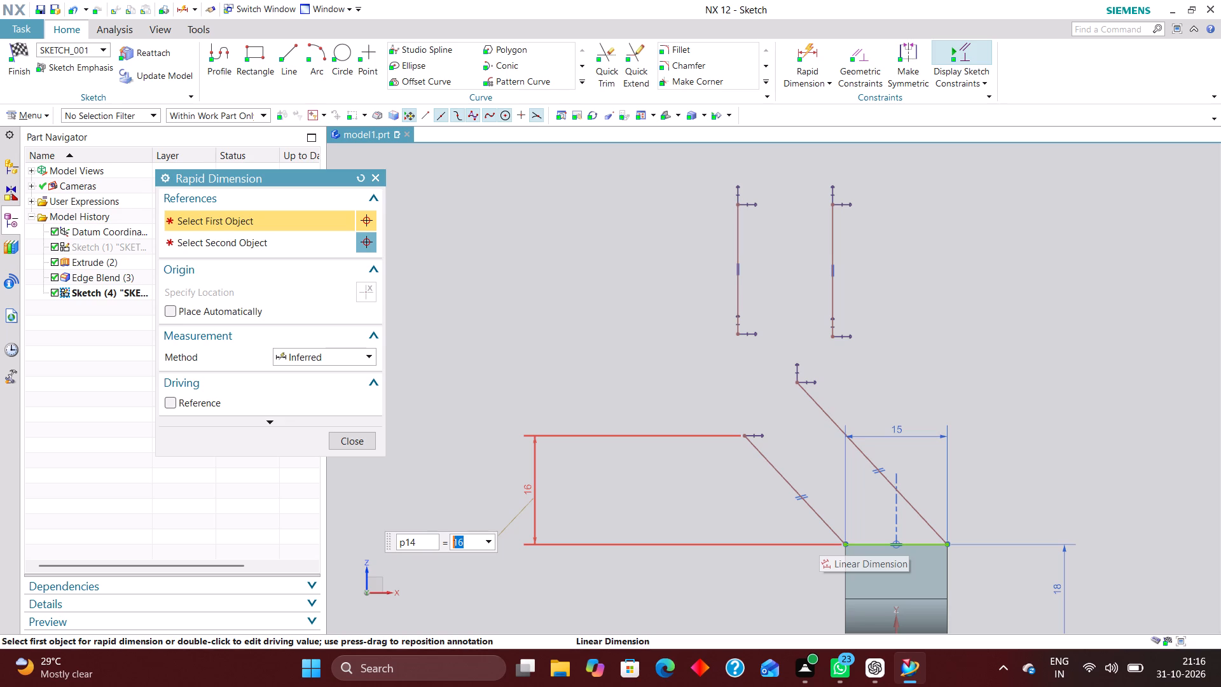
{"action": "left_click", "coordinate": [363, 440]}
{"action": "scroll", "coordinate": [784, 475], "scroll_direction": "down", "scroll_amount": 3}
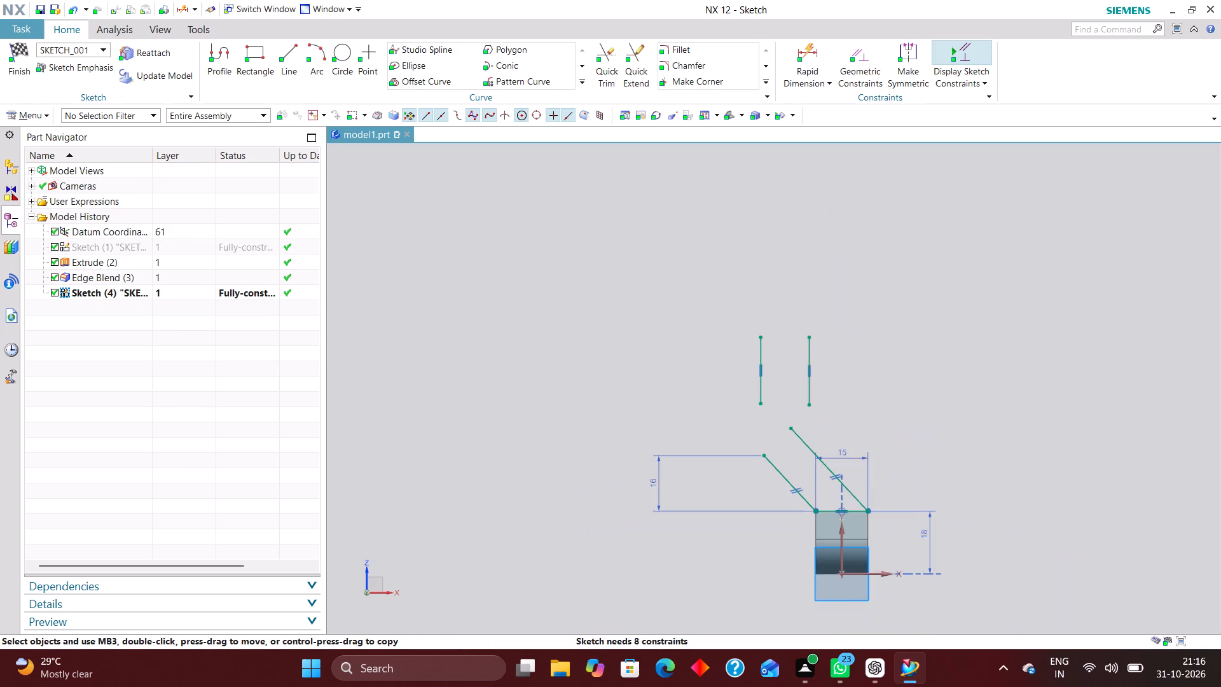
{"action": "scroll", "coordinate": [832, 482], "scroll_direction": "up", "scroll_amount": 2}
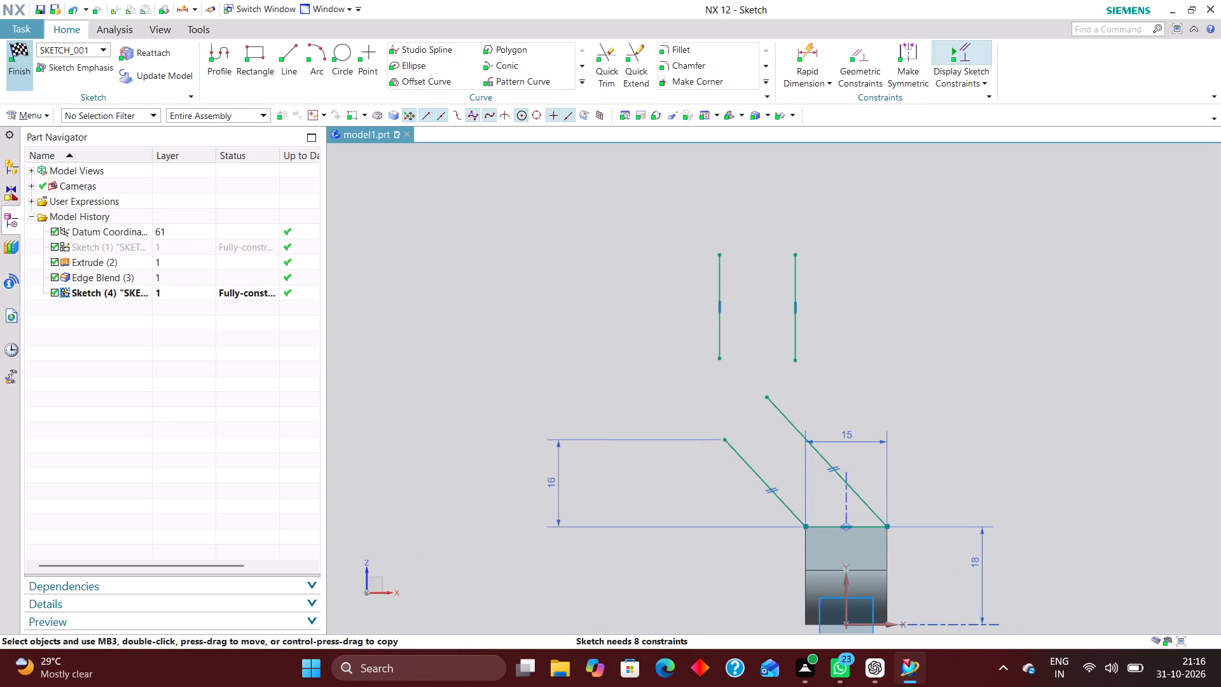
Finish the slanted arm profile sketch and delete it from the model history.
{"action": "left_click", "coordinate": [19, 54]}
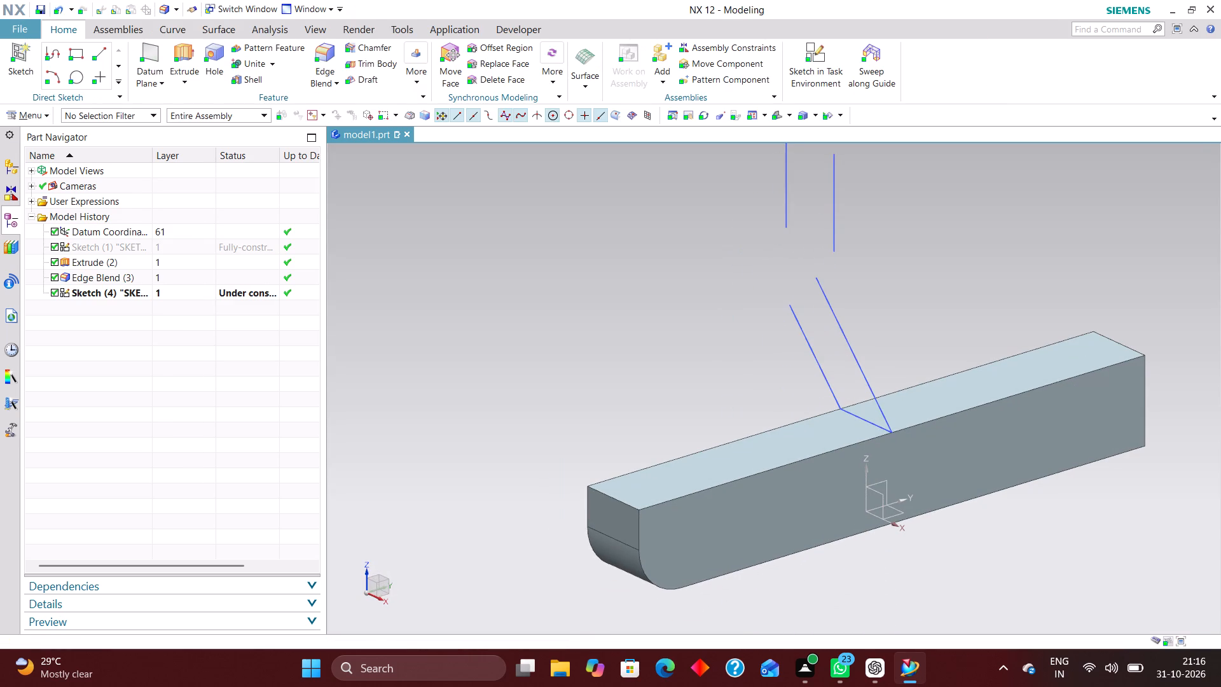
{"action": "left_click", "coordinate": [177, 291]}
{"action": "right_click", "coordinate": [179, 293]}
{"action": "left_click", "coordinate": [309, 239]}
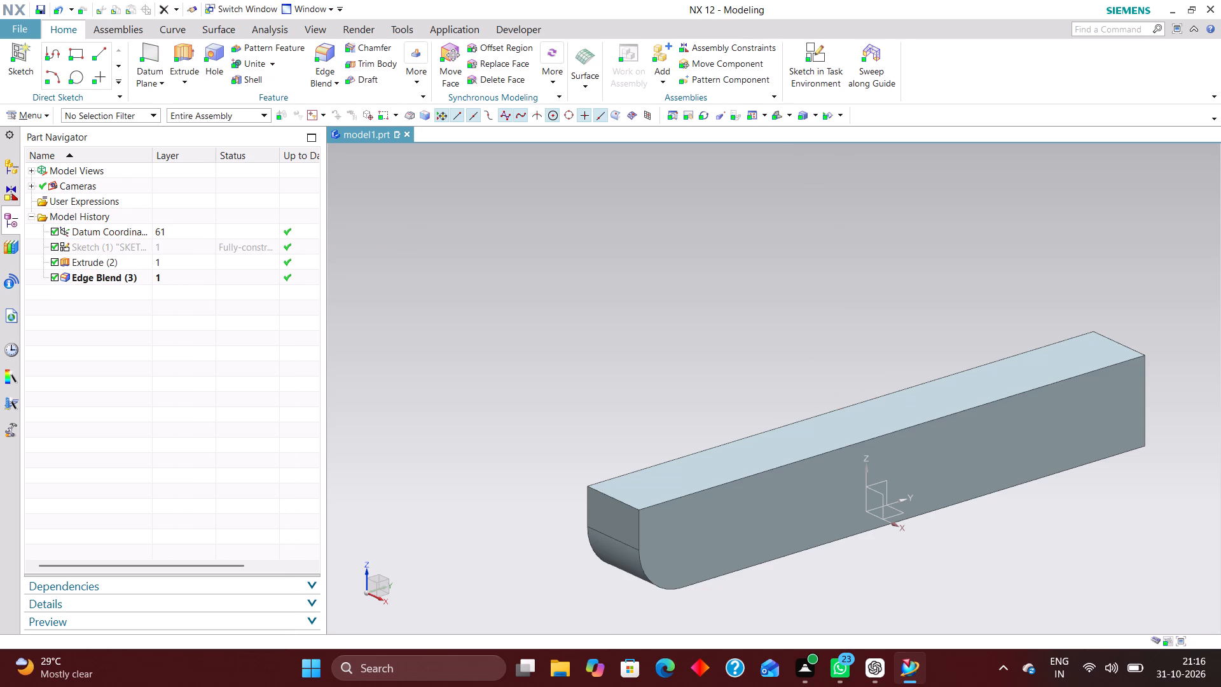
Start a new task-environment sketch on the YZ plane of the datum coordinate system.
{"action": "scroll", "coordinate": [613, 417], "scroll_direction": "down", "scroll_amount": 2}
{"action": "scroll", "coordinate": [755, 391], "scroll_direction": "up", "scroll_amount": 2}
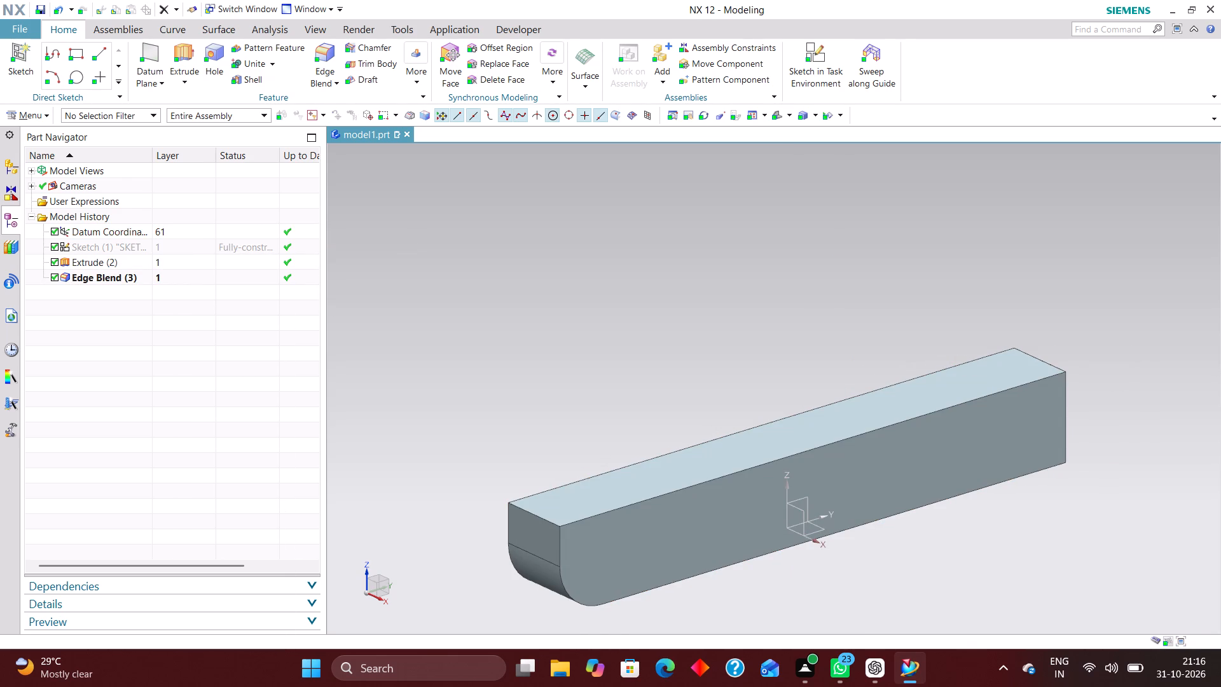
{"action": "left_click", "coordinate": [820, 55]}
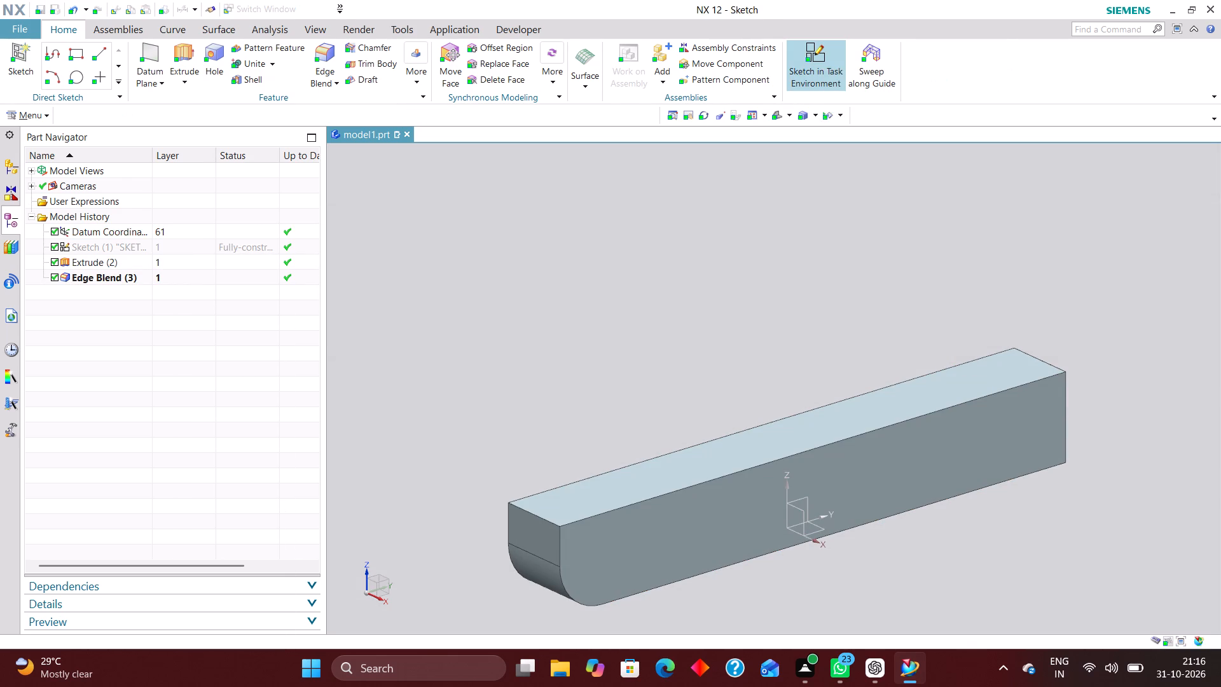
{"action": "left_click", "coordinate": [801, 499]}
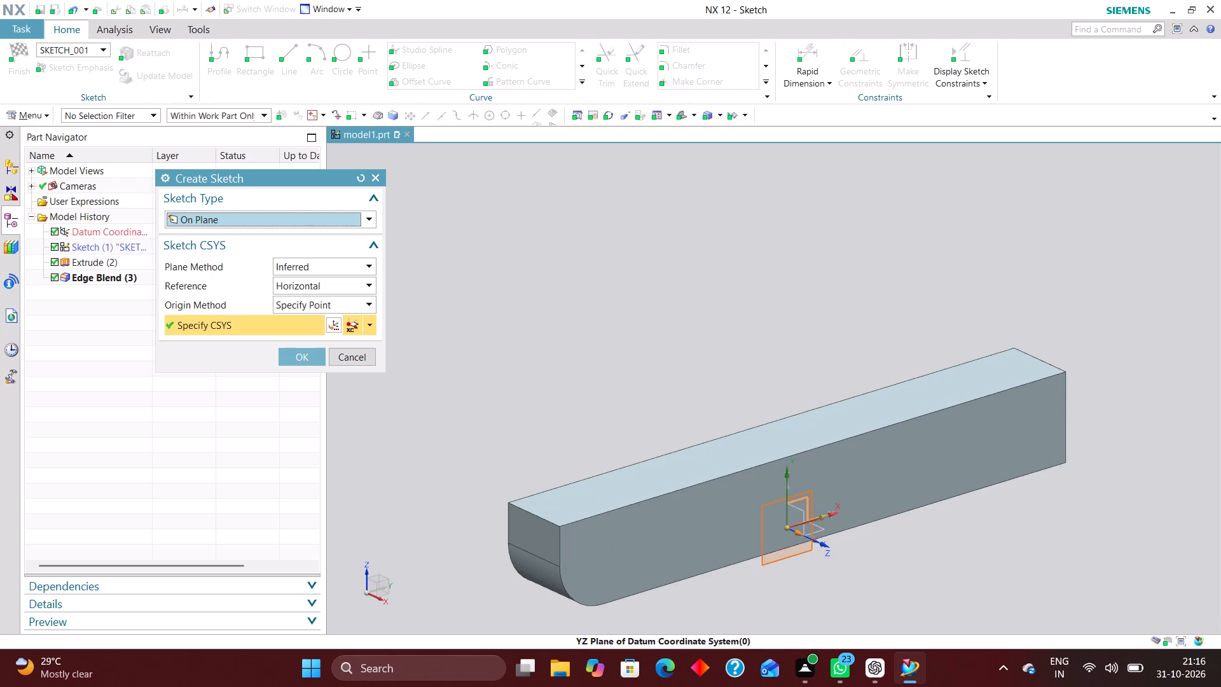
{"action": "left_click", "coordinate": [308, 359]}
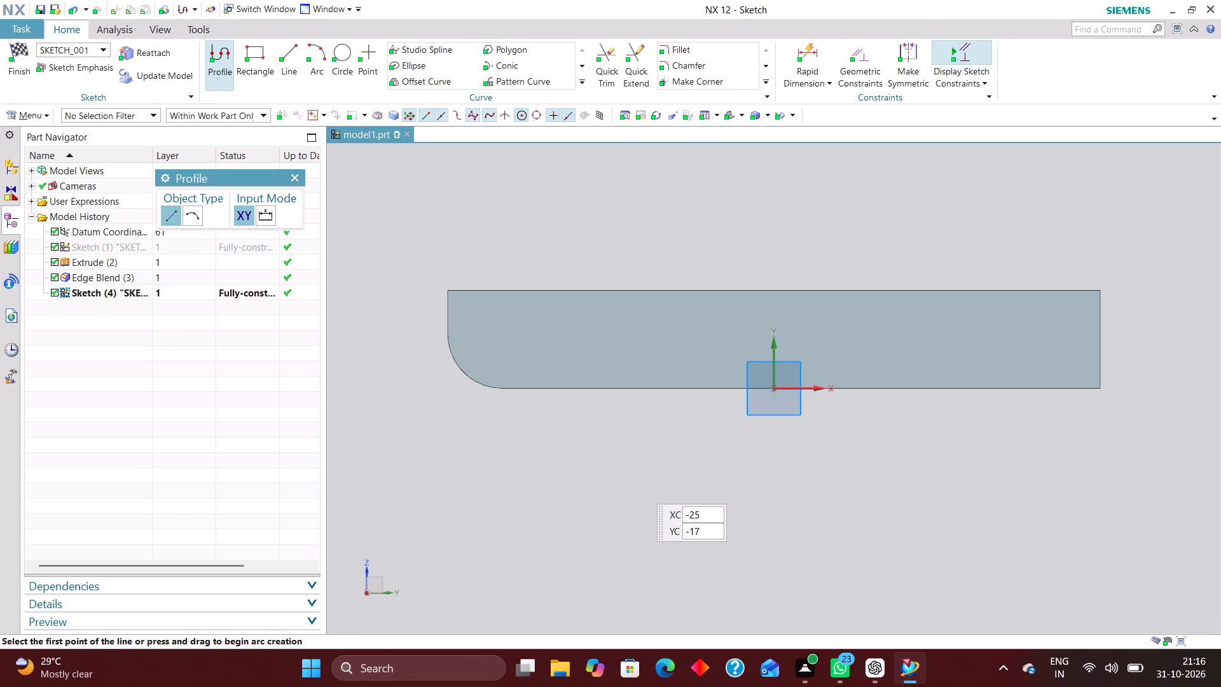
Draw a two-corner rectangle above the bar's square end, with its outer side about 65 mm from the vertical axis.
{"action": "scroll", "coordinate": [633, 491], "scroll_direction": "down", "scroll_amount": 3}
{"action": "scroll", "coordinate": [813, 367], "scroll_direction": "up", "scroll_amount": 2}
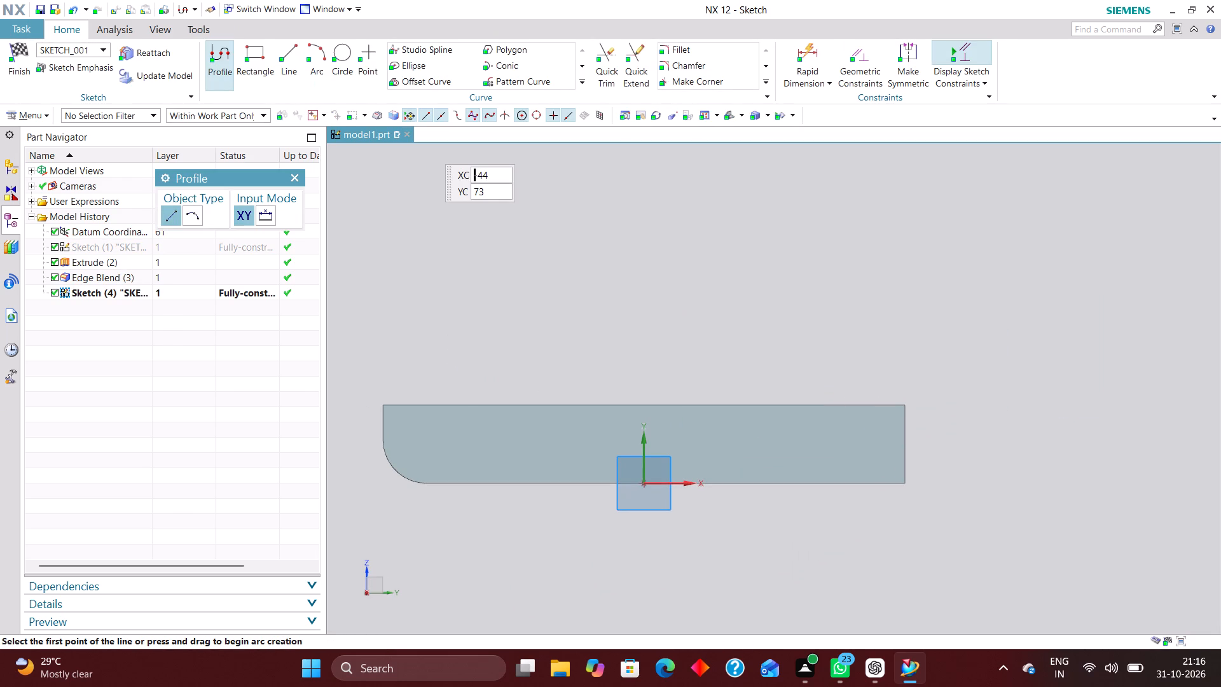
{"action": "left_click", "coordinate": [254, 53]}
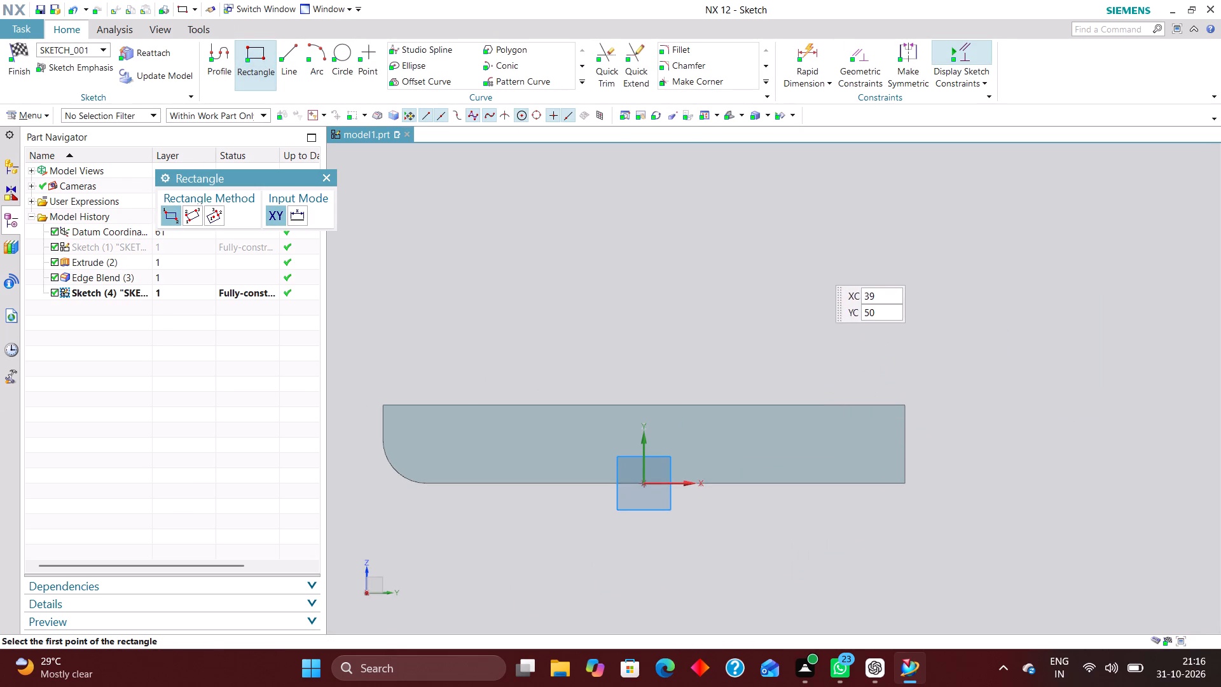
{"action": "left_click", "coordinate": [825, 267]}
{"action": "left_click", "coordinate": [925, 386]}
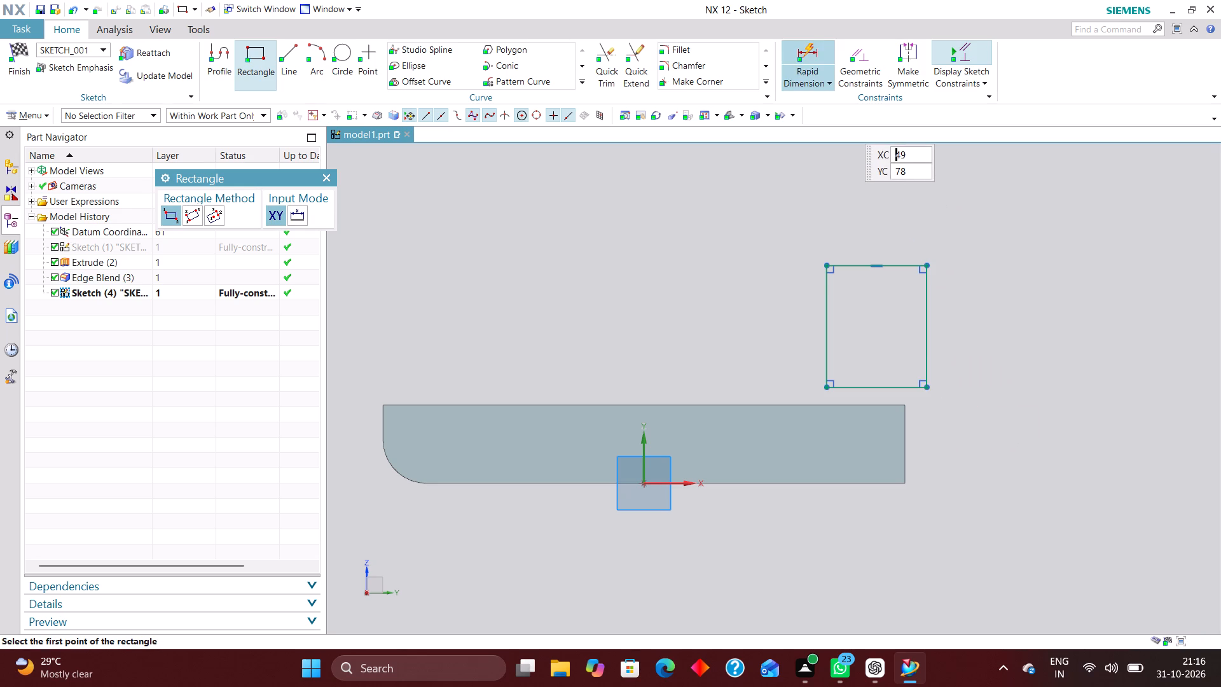
Dimension the rectangle's outer vertical side at 60 mm from the sketch's vertical axis.
{"action": "left_click", "coordinate": [821, 54]}
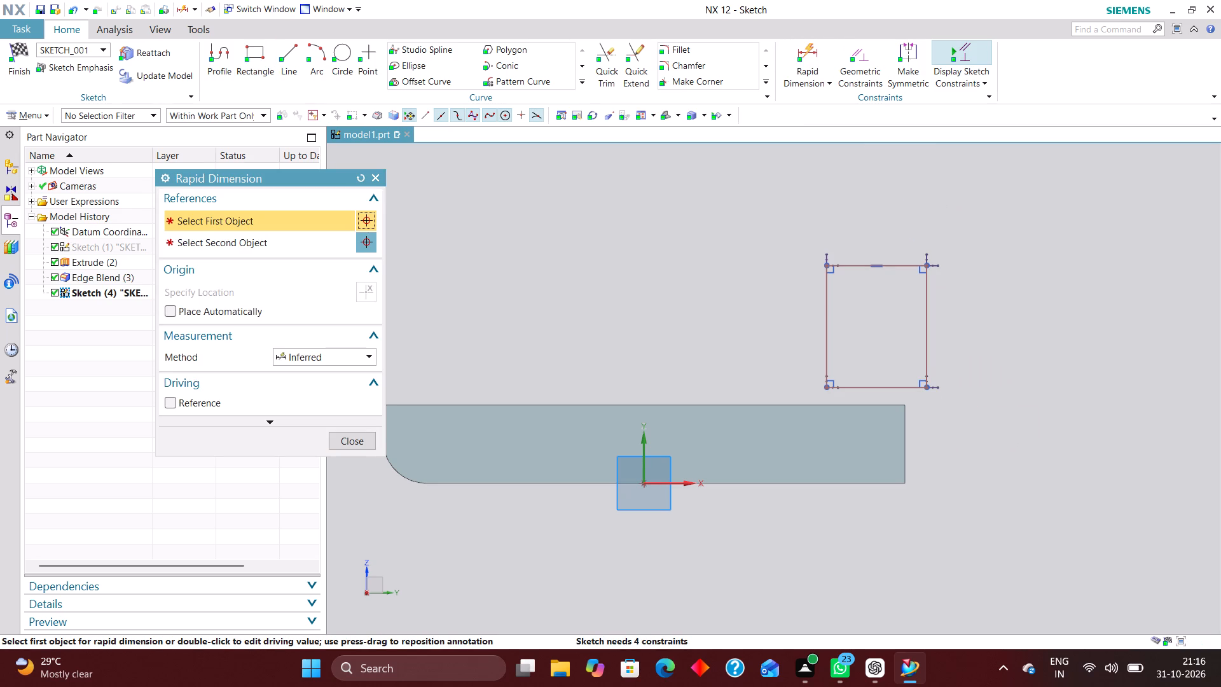
{"action": "left_click", "coordinate": [642, 454]}
{"action": "left_click", "coordinate": [927, 349]}
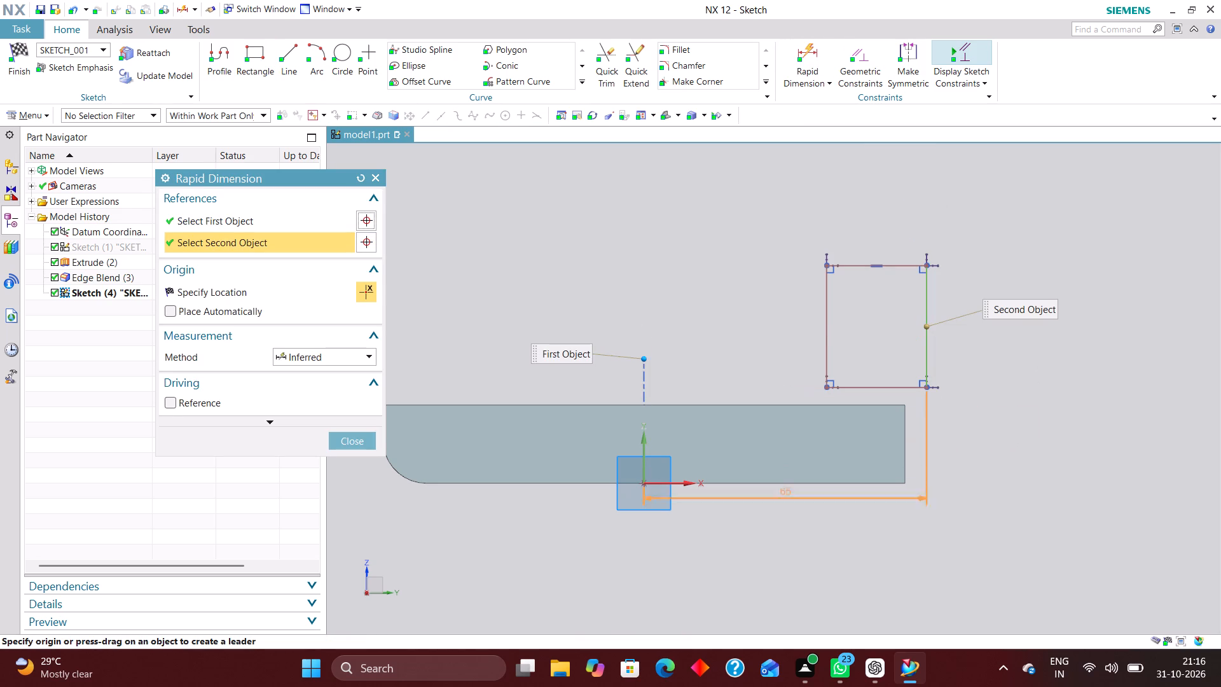
{"action": "left_click", "coordinate": [780, 586]}
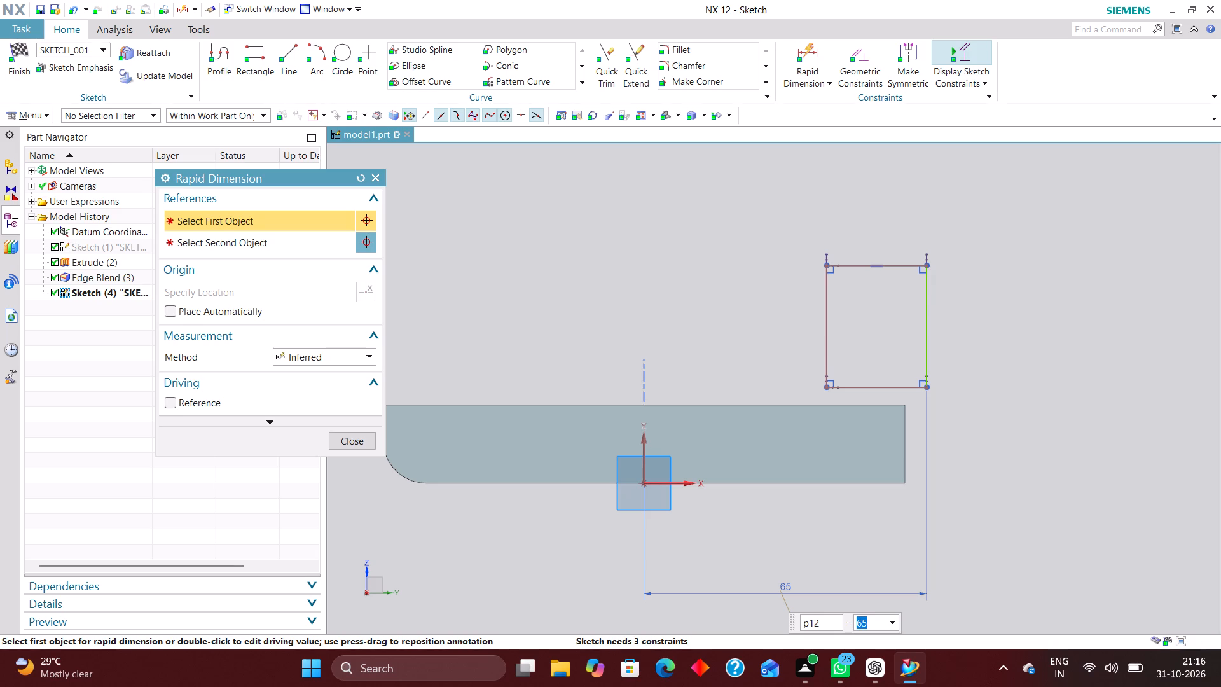
{"action": "type", "text": "60"}
{"action": "key", "text": "Return"}
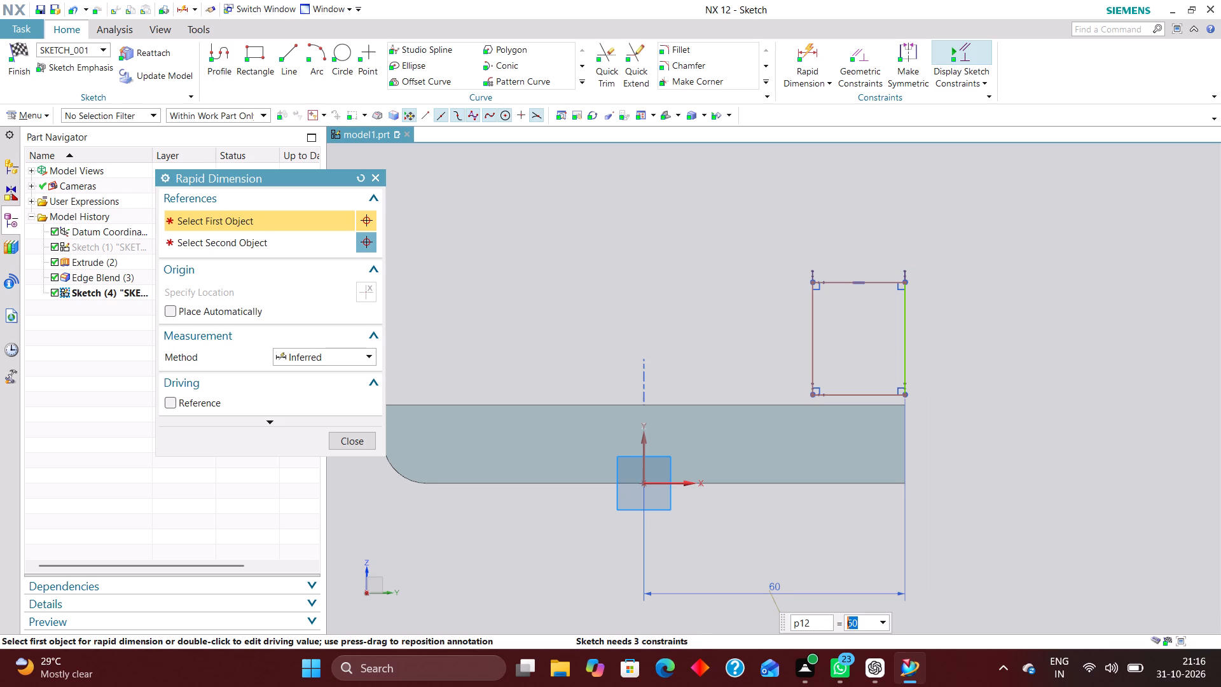
Dimension the rectangle's top edge at 76 mm above the sketch's horizontal axis.
{"action": "left_click", "coordinate": [680, 485]}
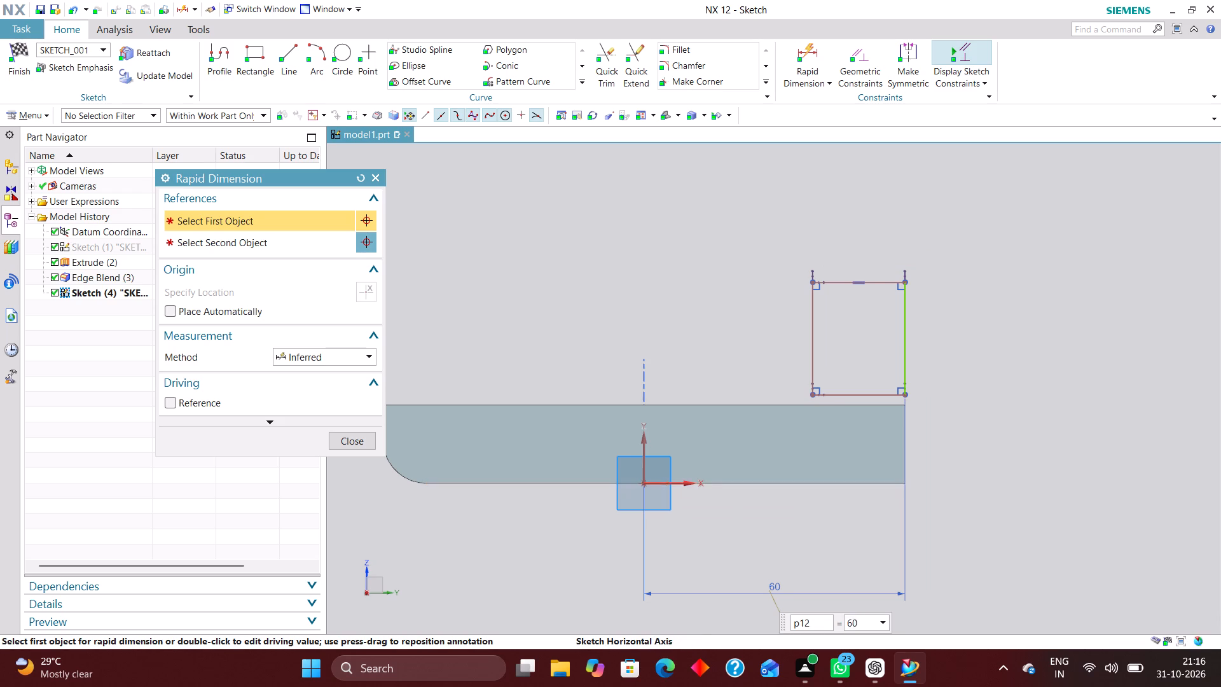
{"action": "left_click", "coordinate": [881, 281]}
{"action": "left_click", "coordinate": [1068, 391]}
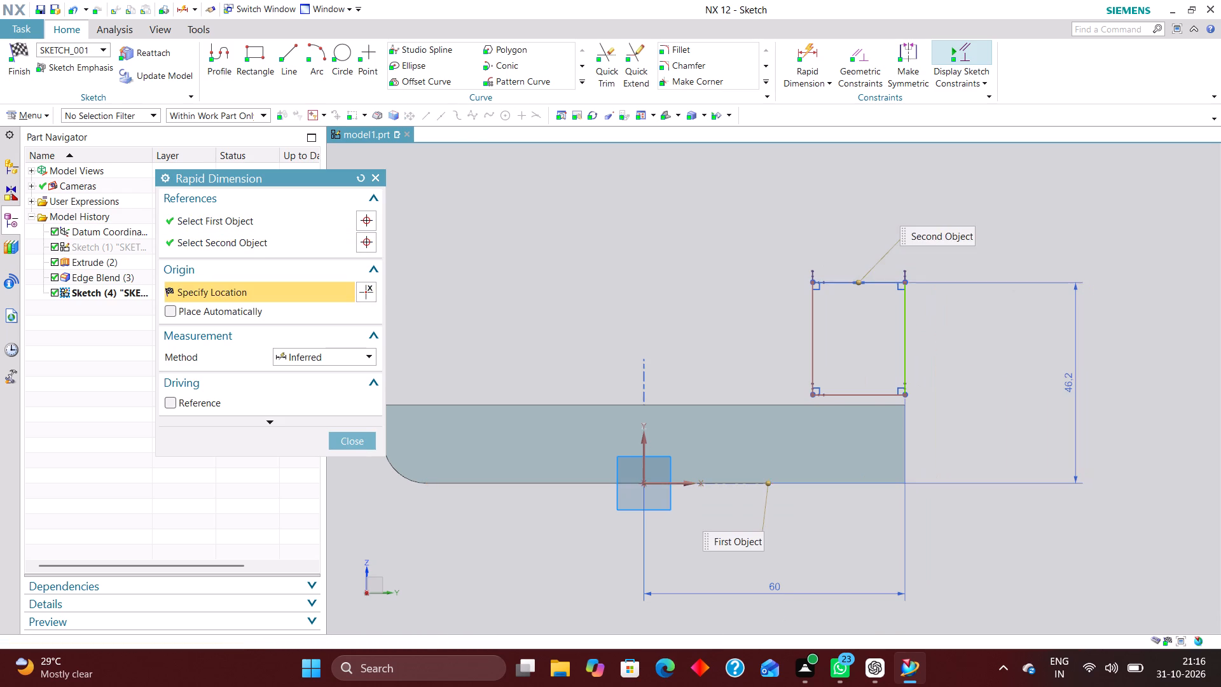
{"action": "type", "text": "76"}
{"action": "key", "text": "Return"}
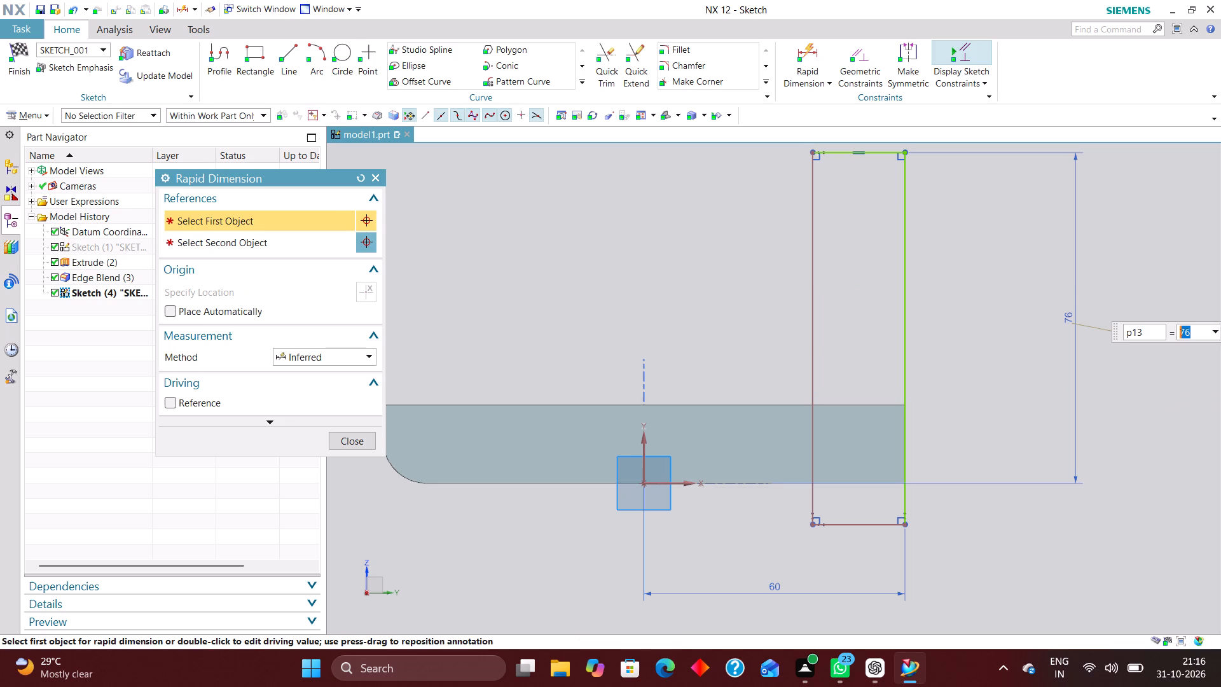
Constrain the rectangle's bottom edge to the sketch's horizontal axis with a Point on Curve constraint.
{"action": "left_click", "coordinate": [865, 57]}
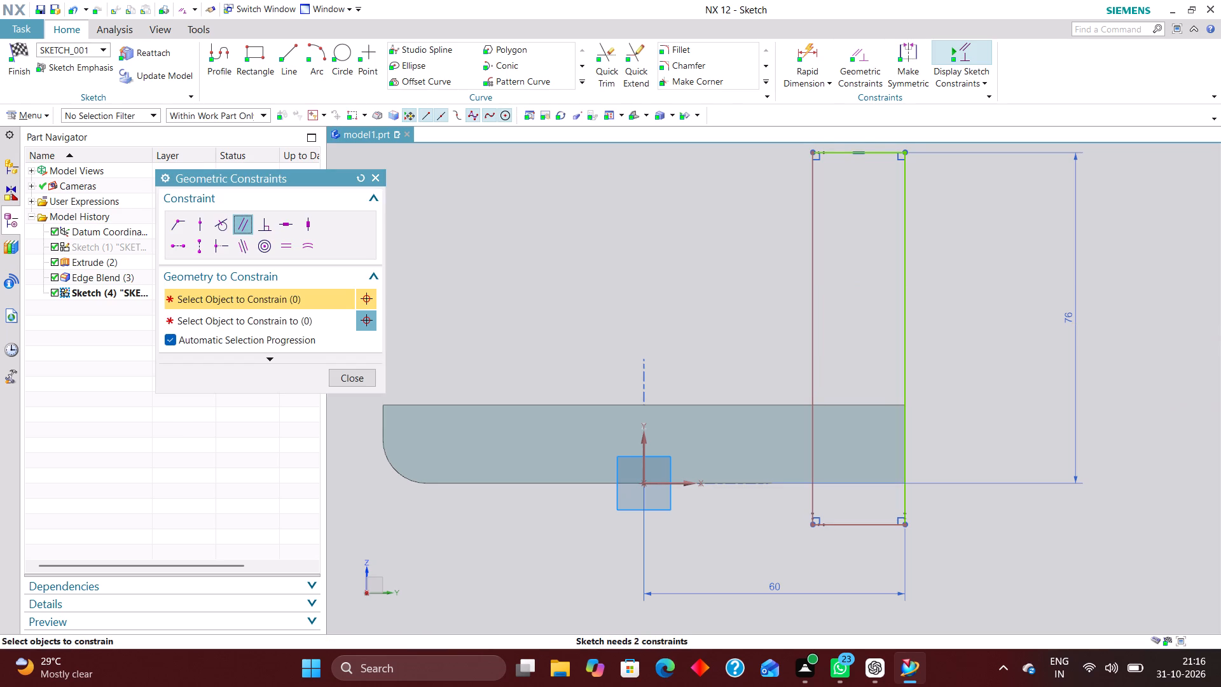
{"action": "left_click", "coordinate": [381, 182]}
{"action": "left_click", "coordinate": [866, 53]}
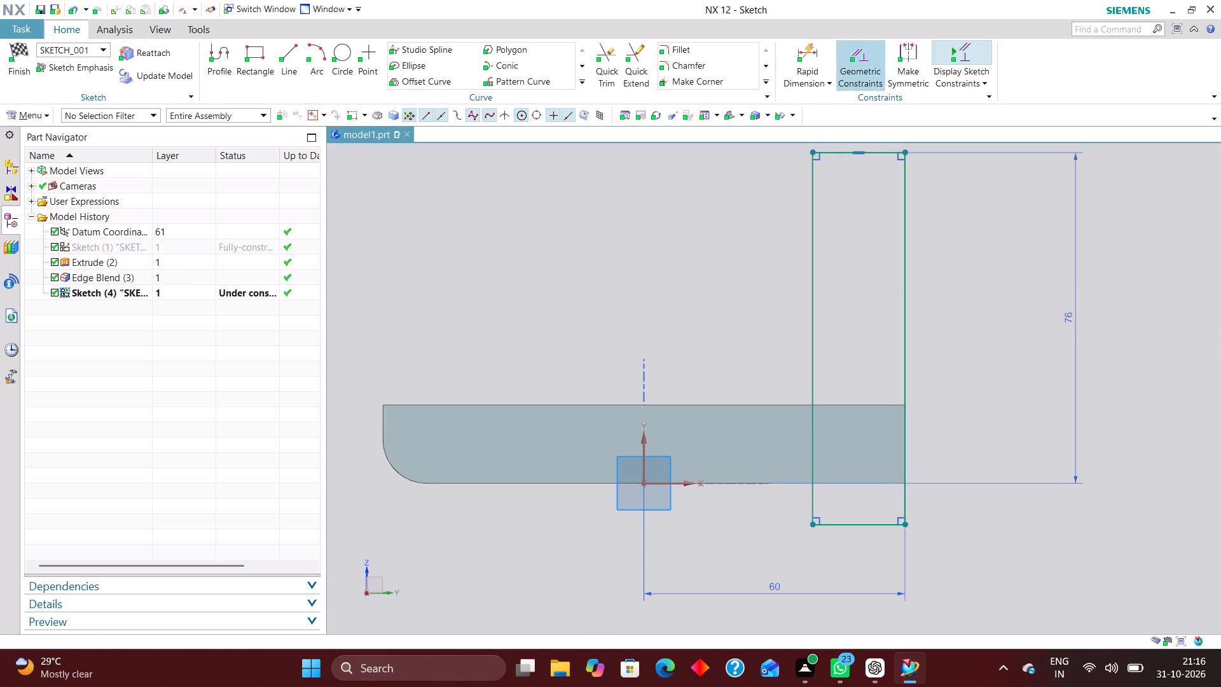
{"action": "left_click", "coordinate": [201, 225]}
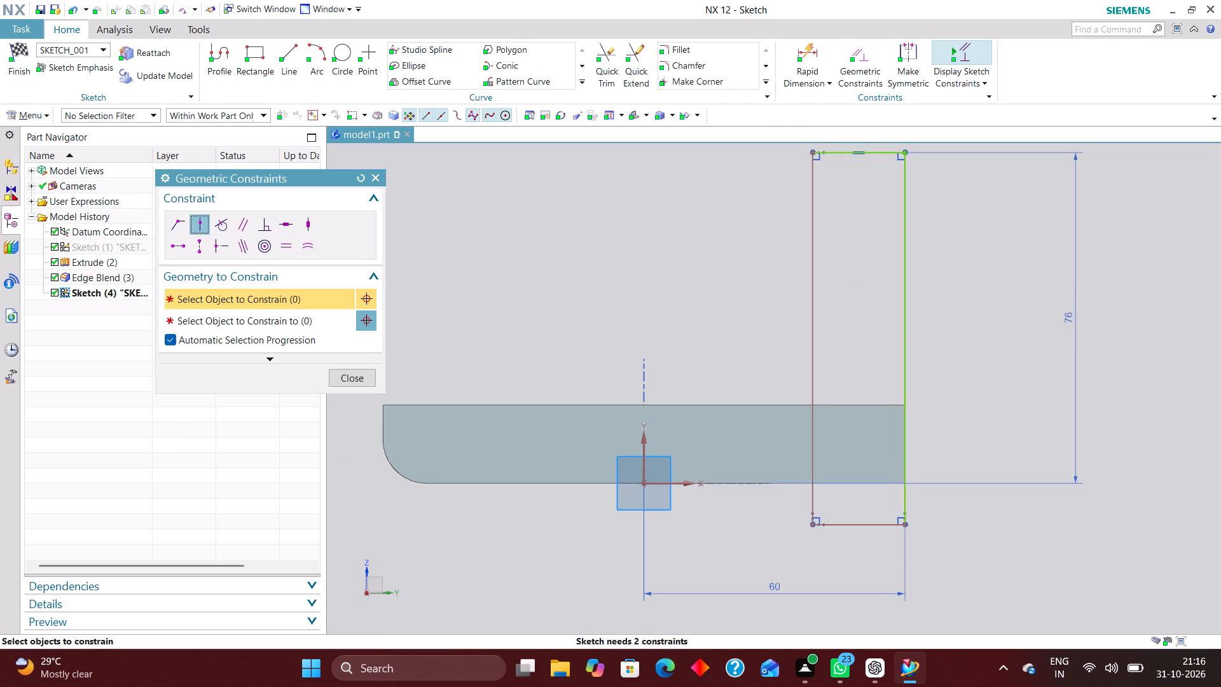
{"action": "left_click", "coordinate": [859, 526]}
{"action": "left_click", "coordinate": [677, 482]}
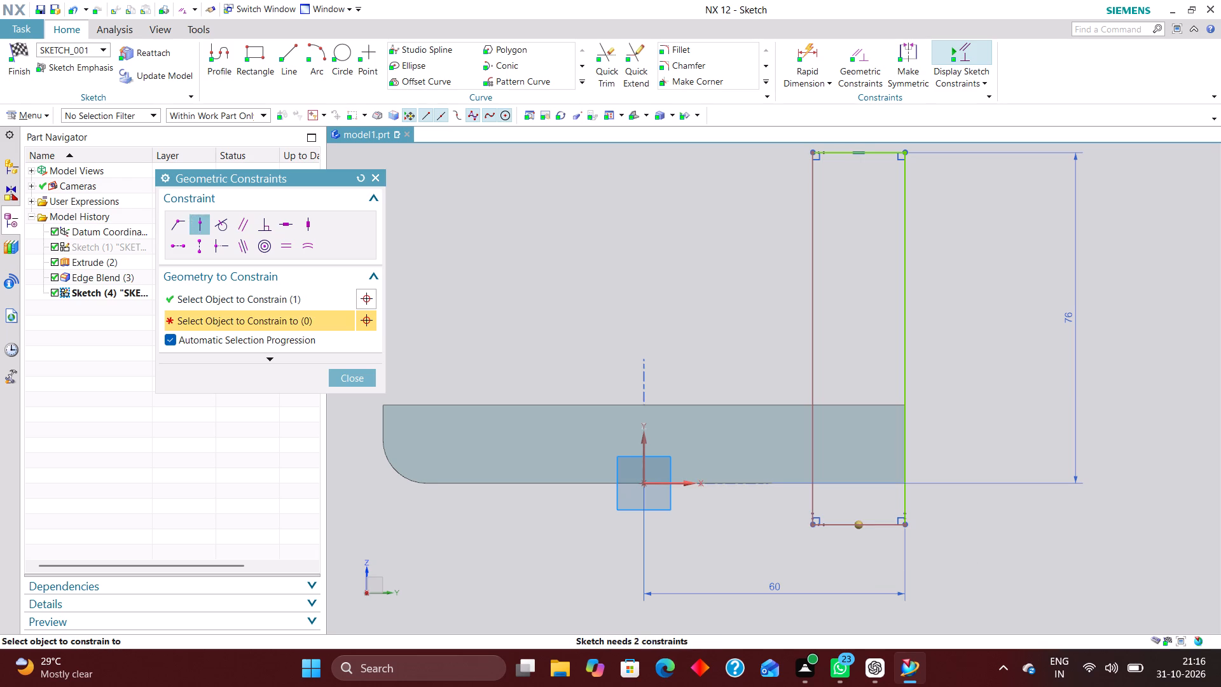
Dimension the rectangle's bottom edge at 30 mm wide and finish the sketch.
{"action": "scroll", "coordinate": [847, 541], "scroll_direction": "down", "scroll_amount": 1}
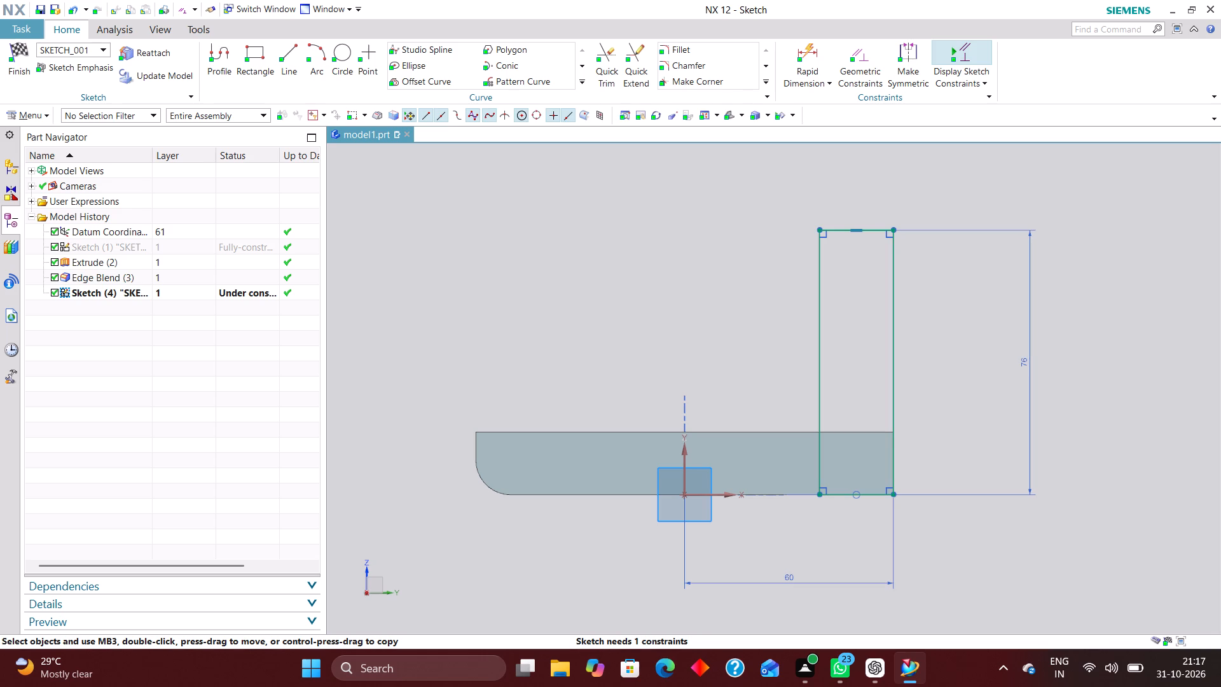
{"action": "left_click", "coordinate": [807, 57]}
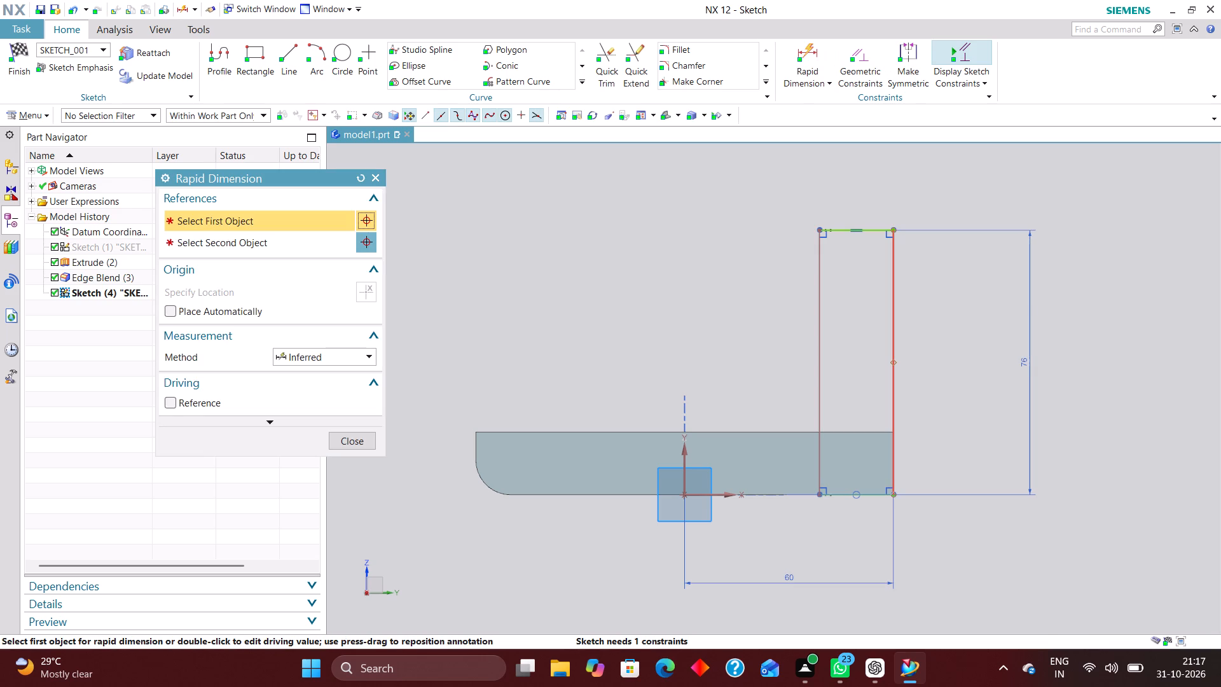
{"action": "left_click", "coordinate": [873, 497]}
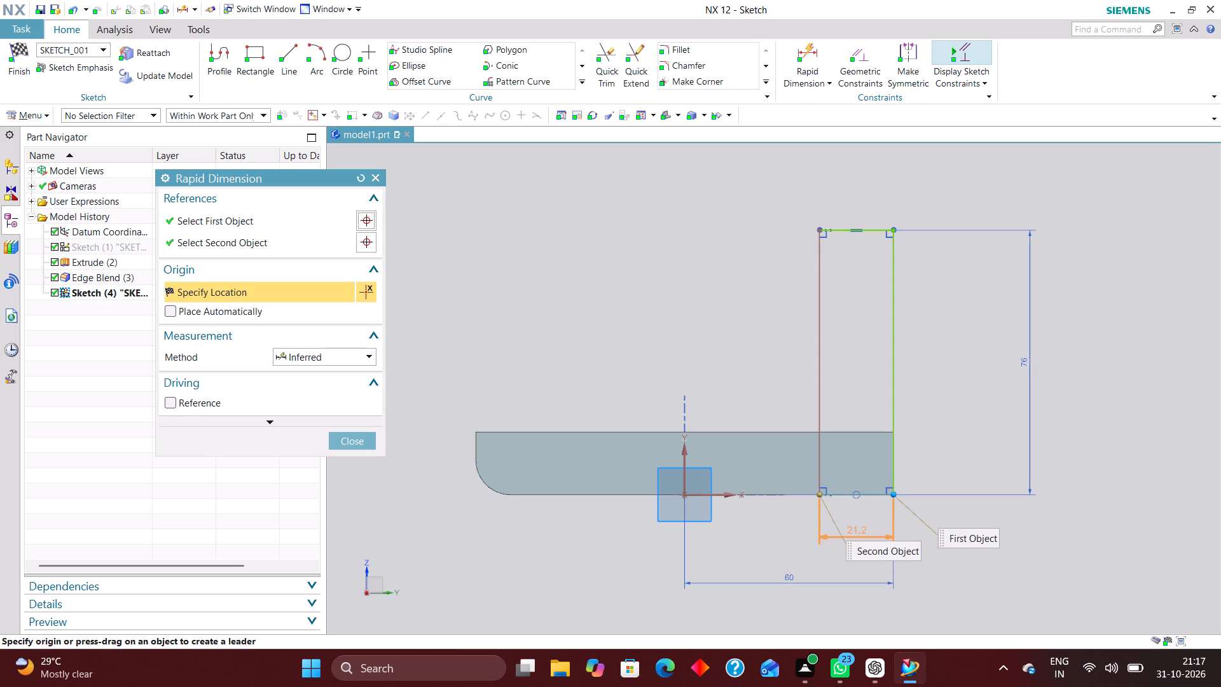
{"action": "left_click", "coordinate": [850, 529]}
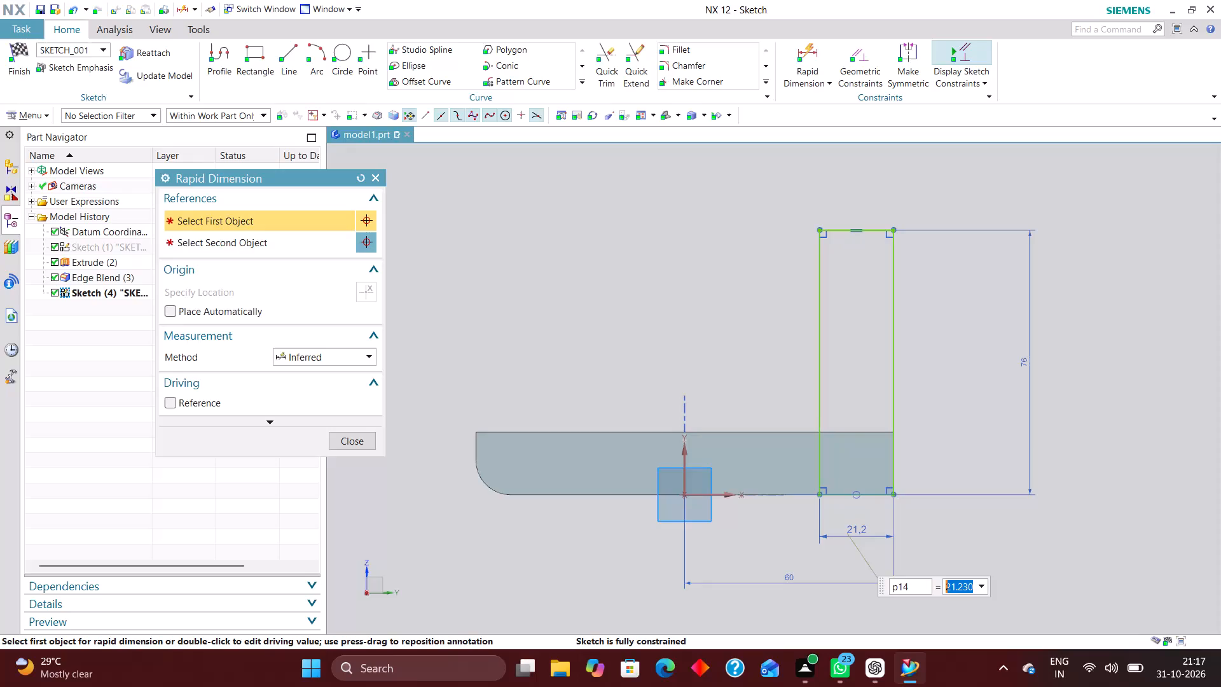
{"action": "type", "text": "30"}
{"action": "key", "text": "Return"}
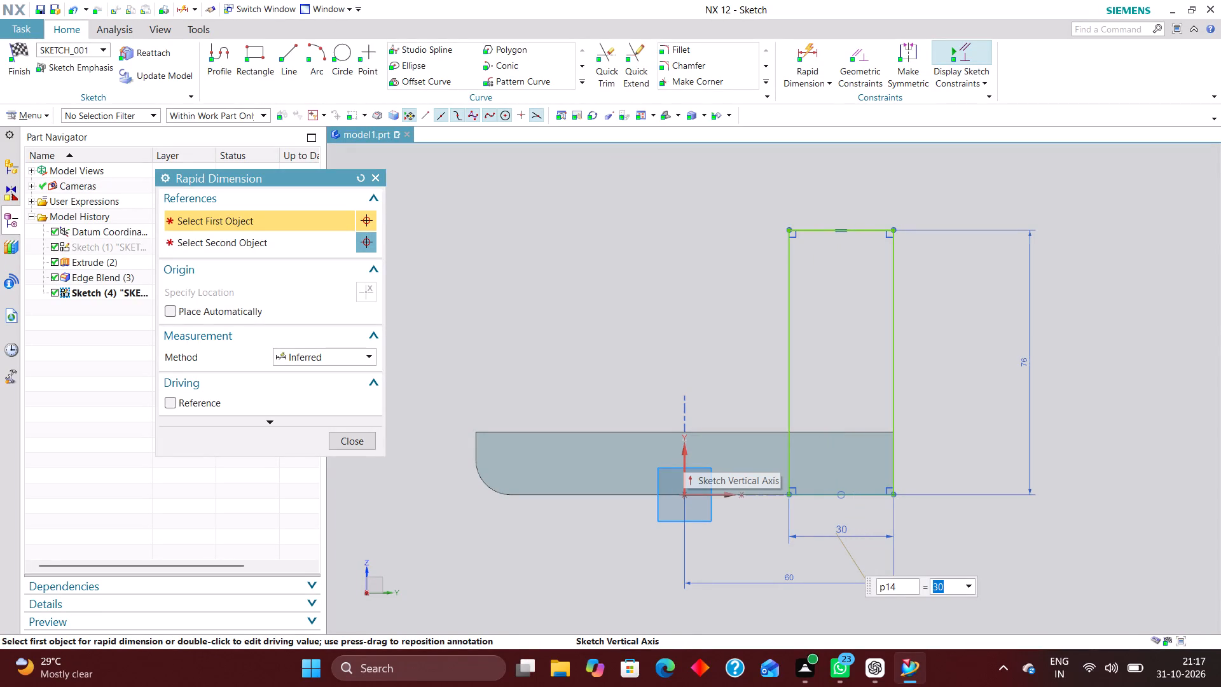
{"action": "left_click", "coordinate": [350, 438]}
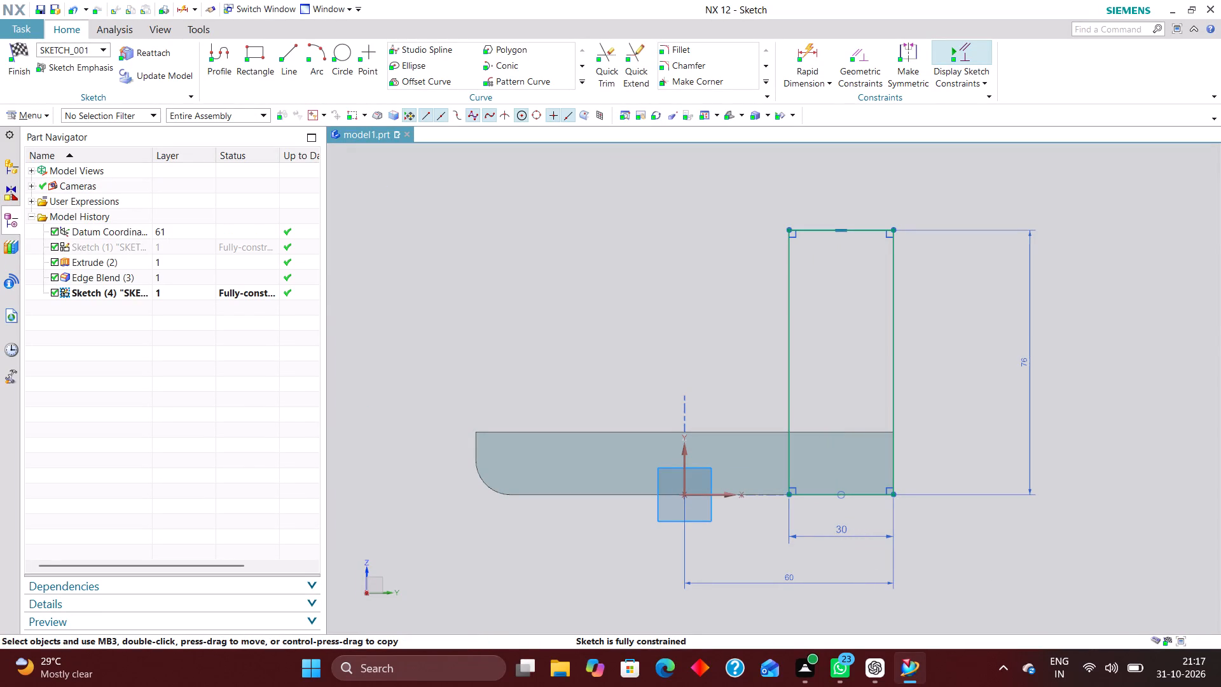
{"action": "left_click", "coordinate": [22, 49]}
Extrude the upright rectangle symmetrically by 7.5 mm with no Boolean as a separate arm body.
{"action": "scroll", "coordinate": [720, 466], "scroll_direction": "down", "scroll_amount": 1}
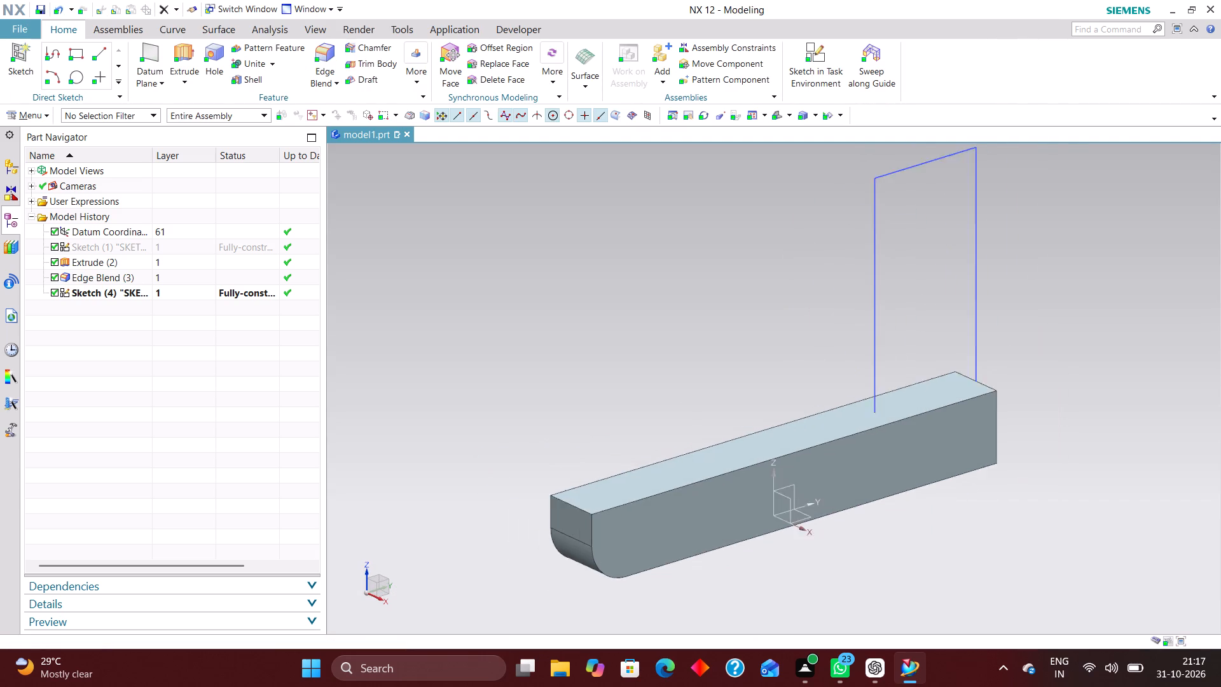
{"action": "scroll", "coordinate": [719, 476], "scroll_direction": "down", "scroll_amount": 1}
{"action": "scroll", "coordinate": [920, 290], "scroll_direction": "up", "scroll_amount": 2}
{"action": "left_click", "coordinate": [181, 48]}
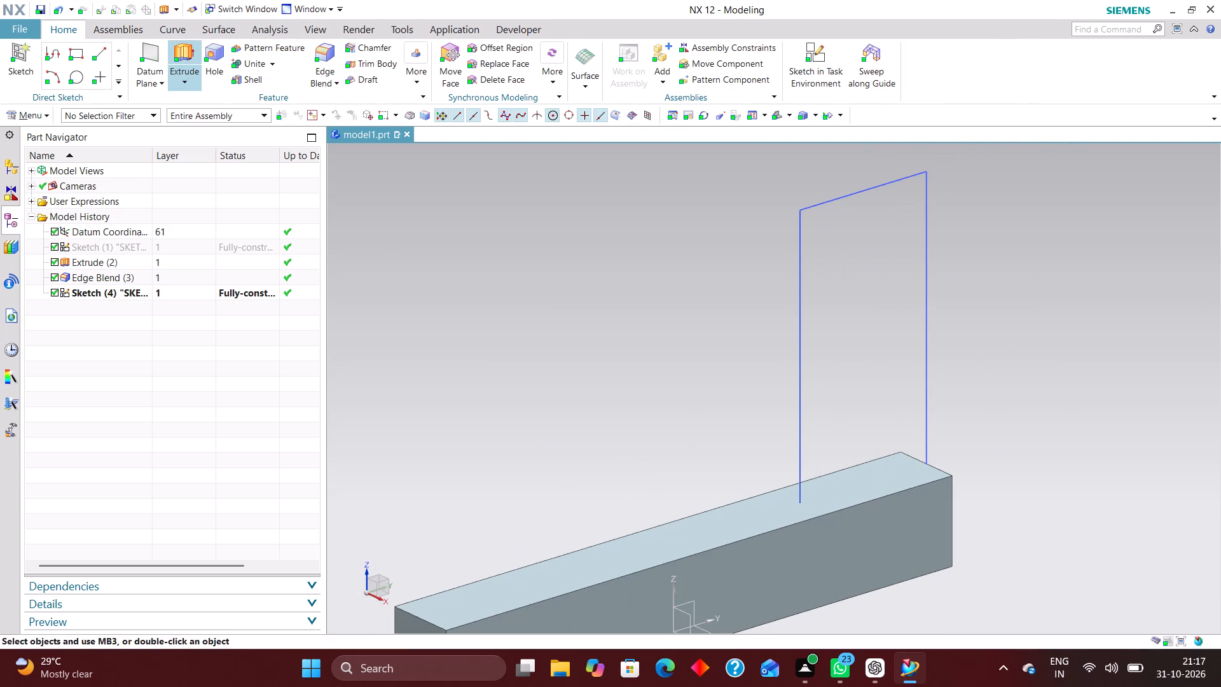
{"action": "left_click", "coordinate": [800, 329]}
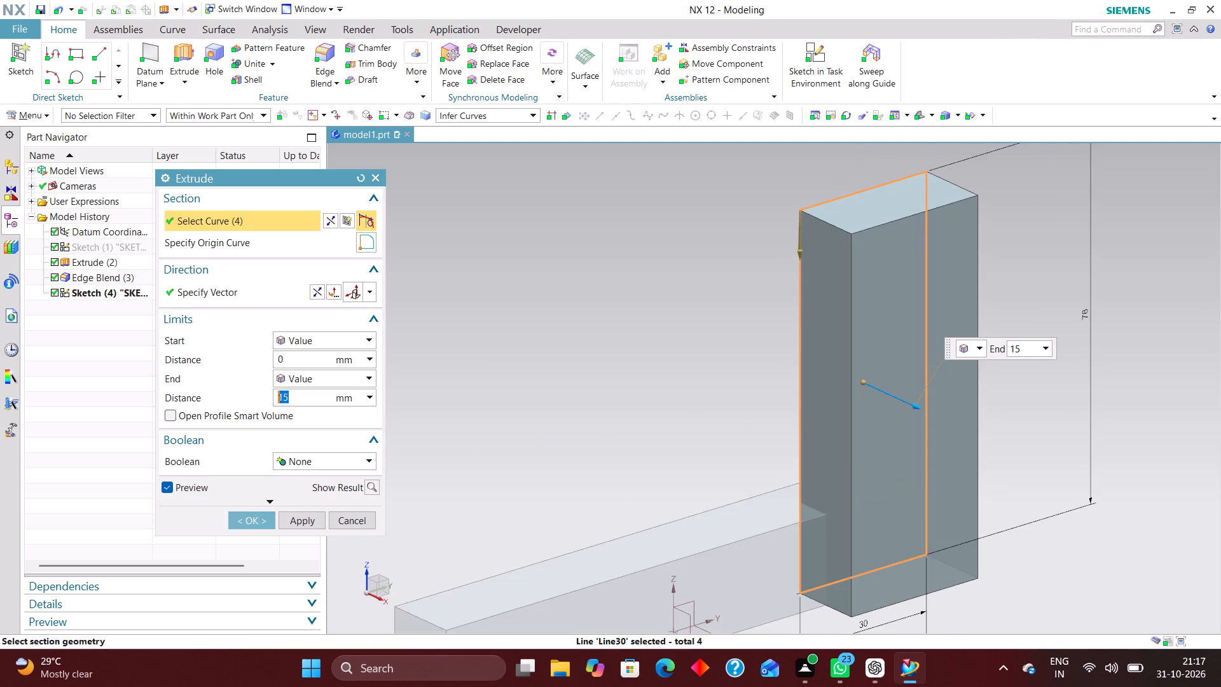
{"action": "middle_click_drag", "start_coordinate": [736, 343], "coordinate": [792, 351]}
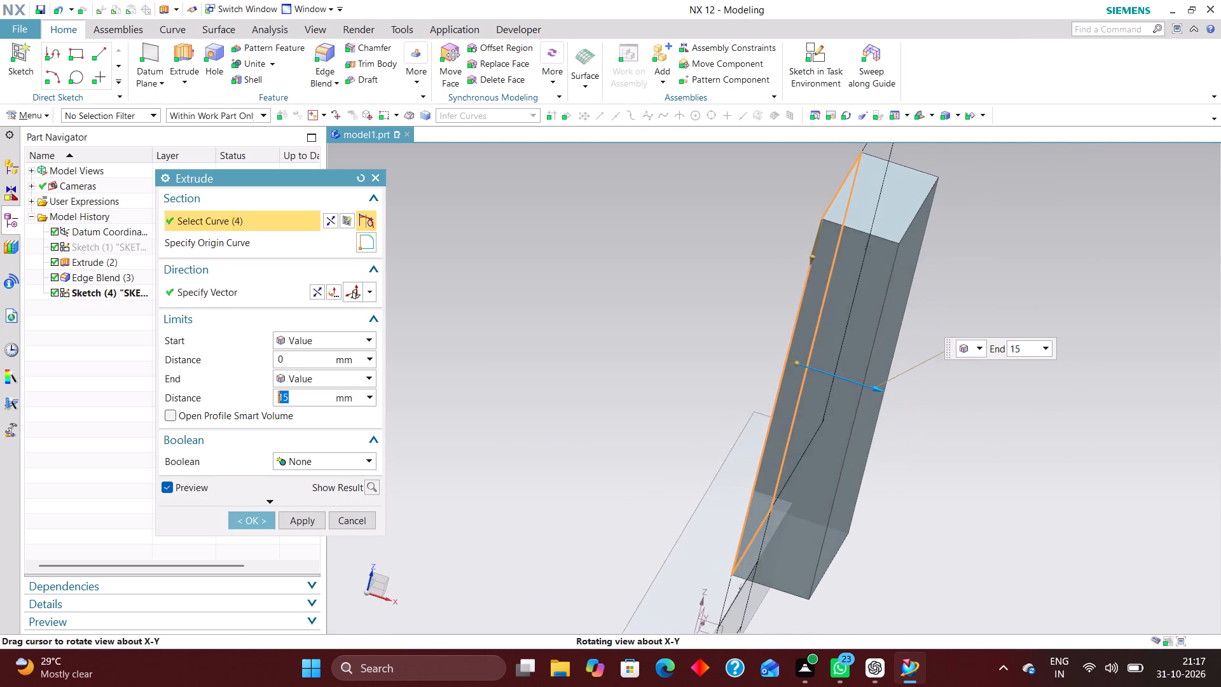
{"action": "middle_click_drag", "start_coordinate": [792, 351], "coordinate": [798, 346]}
{"action": "left_click", "coordinate": [324, 335]}
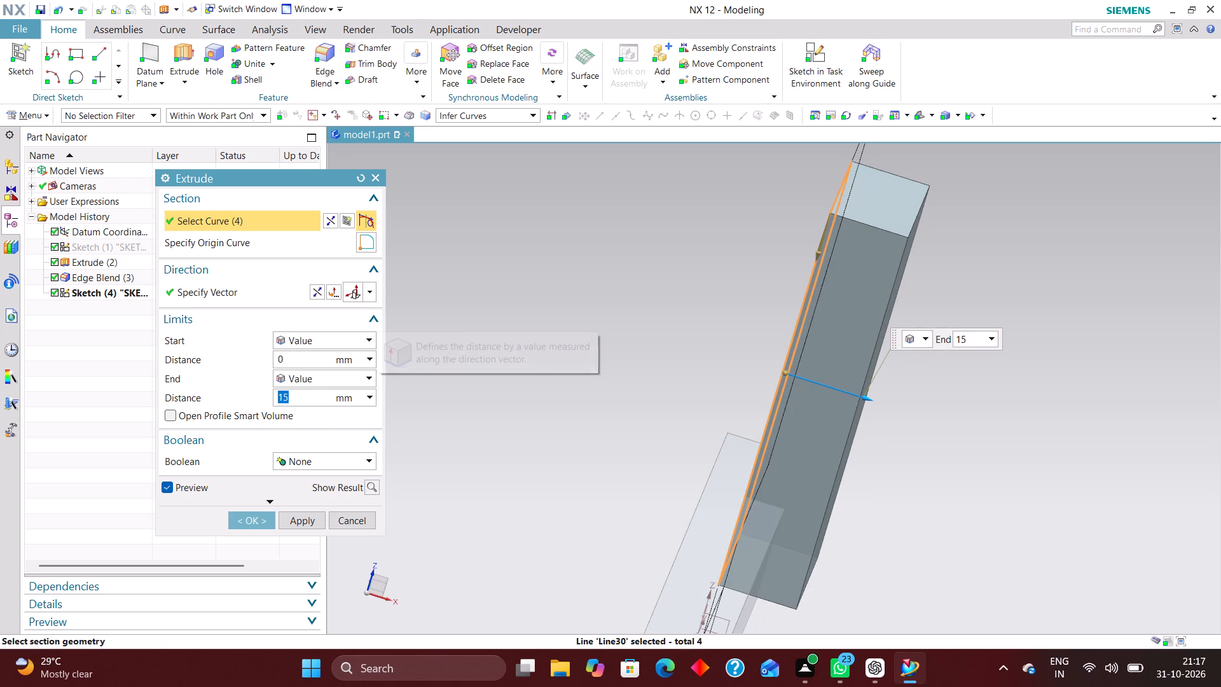
{"action": "left_click", "coordinate": [322, 370]}
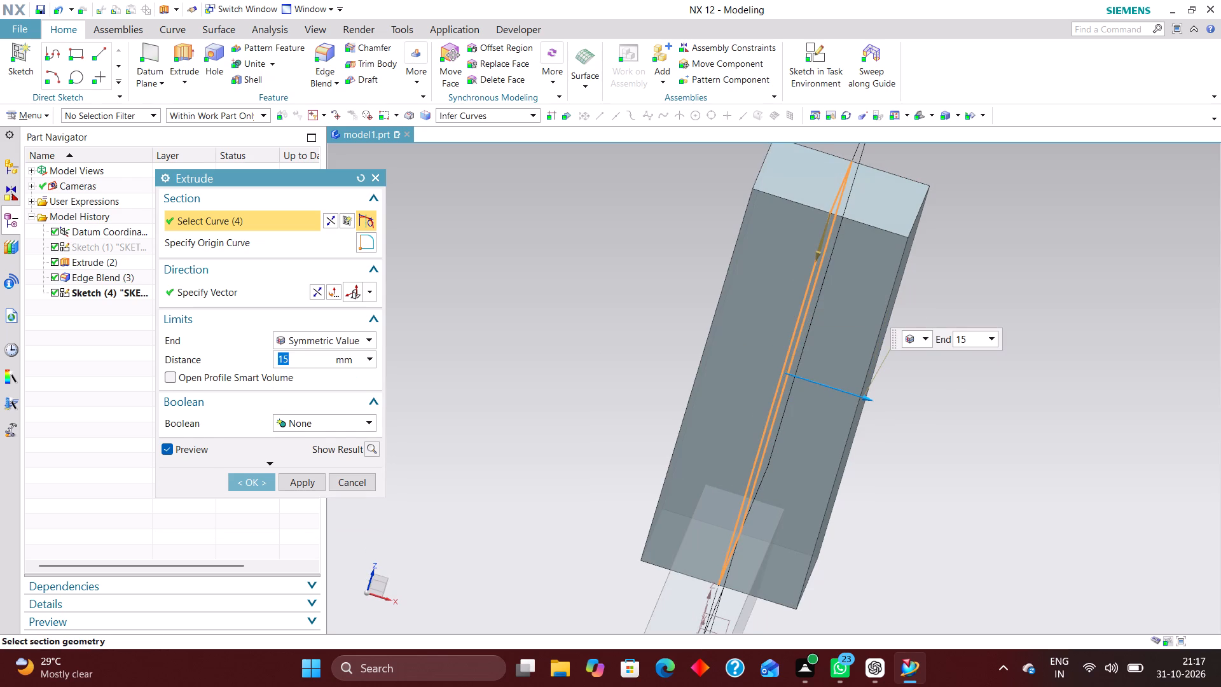
{"action": "key", "text": "7"}
{"action": "type", "text": ".5"}
{"action": "key", "text": "Return"}
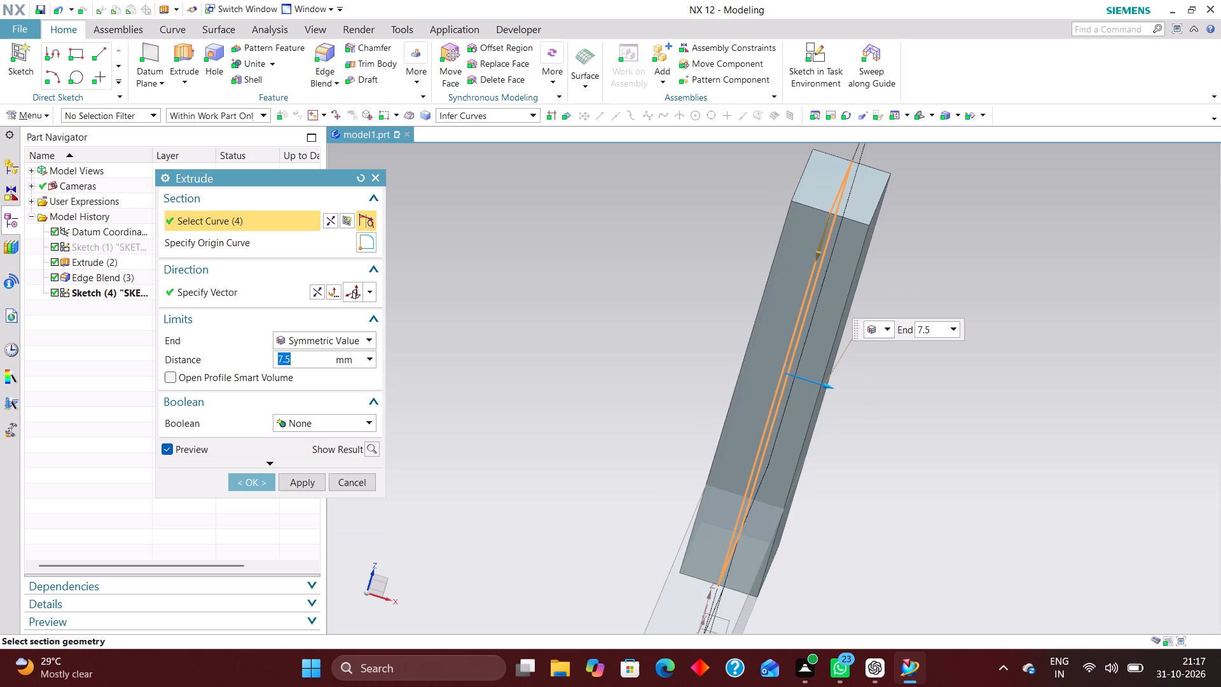
{"action": "scroll", "coordinate": [850, 447], "scroll_direction": "down", "scroll_amount": 2}
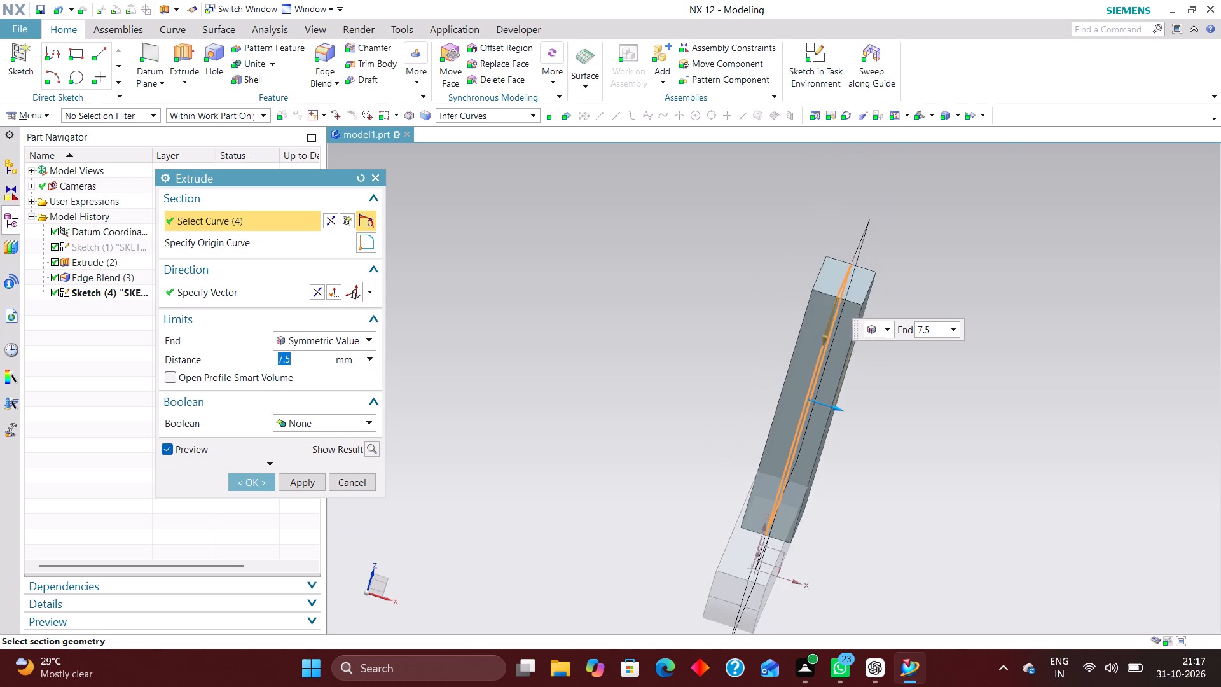
{"action": "middle_click_drag", "start_coordinate": [873, 517], "coordinate": [819, 508]}
{"action": "scroll", "coordinate": [822, 507], "scroll_direction": "up", "scroll_amount": 3}
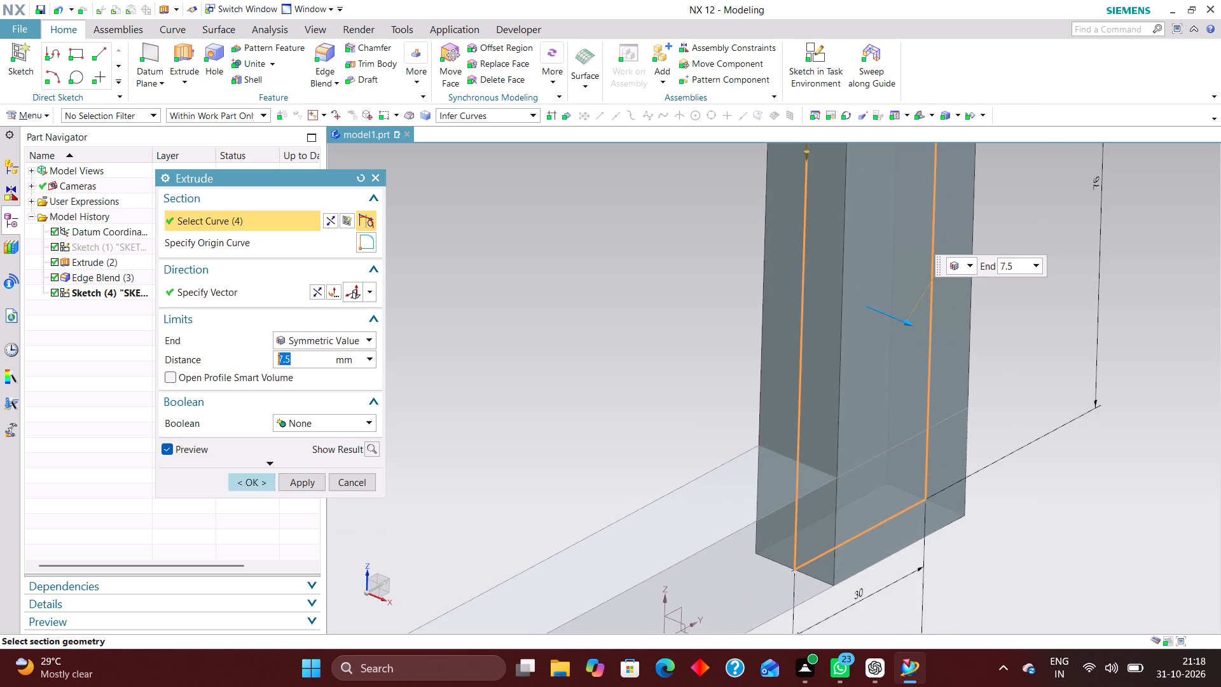
{"action": "left_click", "coordinate": [256, 475]}
Unite the bar as the target body with the upright arm as the tool body.
{"action": "scroll", "coordinate": [605, 420], "scroll_direction": "down", "scroll_amount": 3}
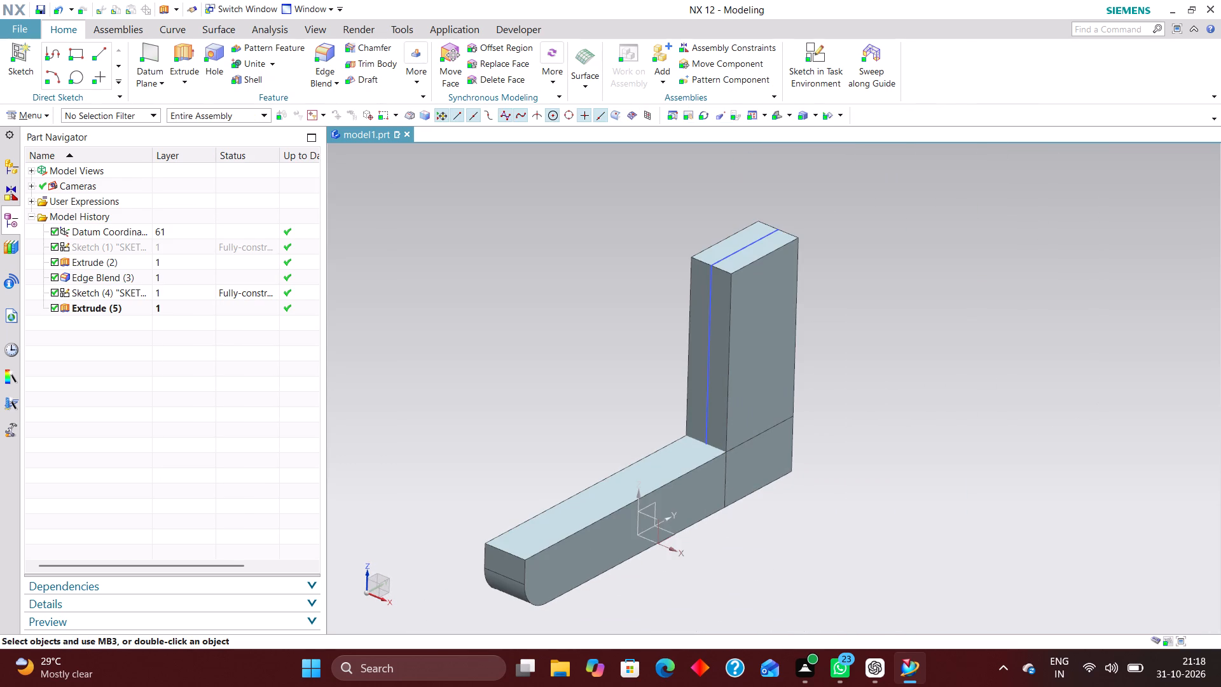
{"action": "left_click", "coordinate": [251, 59]}
{"action": "left_click", "coordinate": [647, 478]}
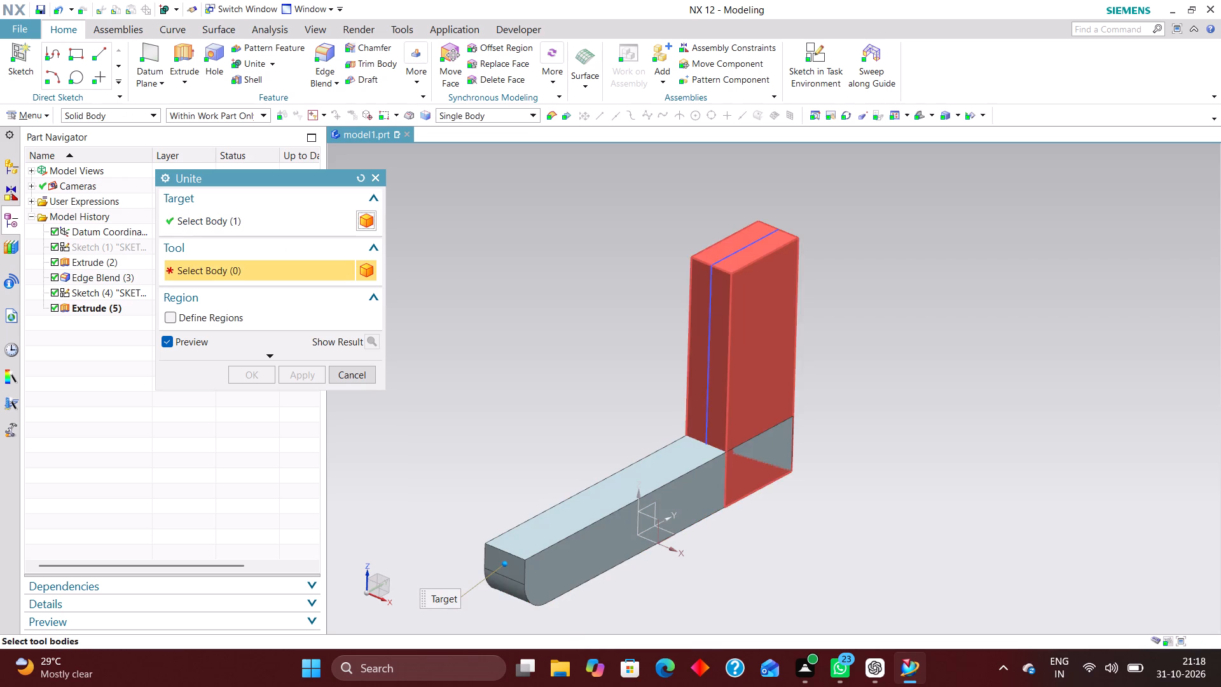
{"action": "left_click", "coordinate": [755, 423]}
{"action": "left_click", "coordinate": [266, 377]}
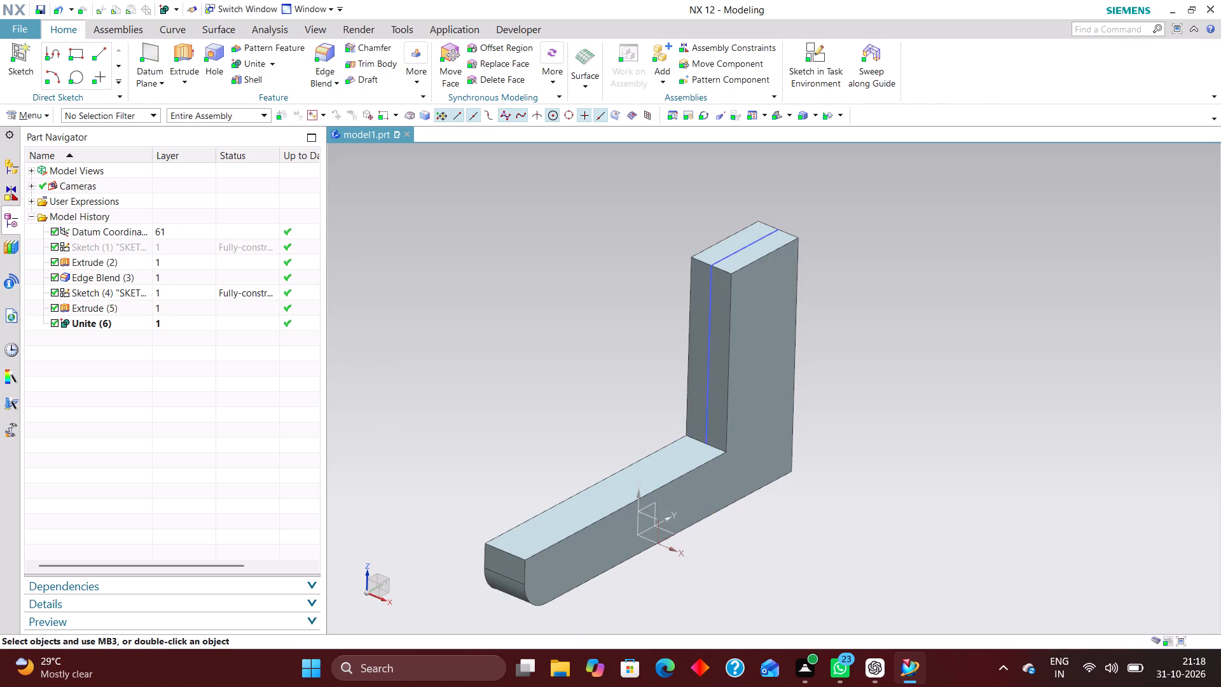
Hide the rectangle sketch used for the upright arm.
{"action": "right_click_drag", "start_coordinate": [708, 392], "coordinate": [707, 429]}
Apply a 32 mm circular edge blend to the outer bottom corner edge where the bar meets the arm.
{"action": "middle_click_drag", "start_coordinate": [843, 466], "coordinate": [813, 454]}
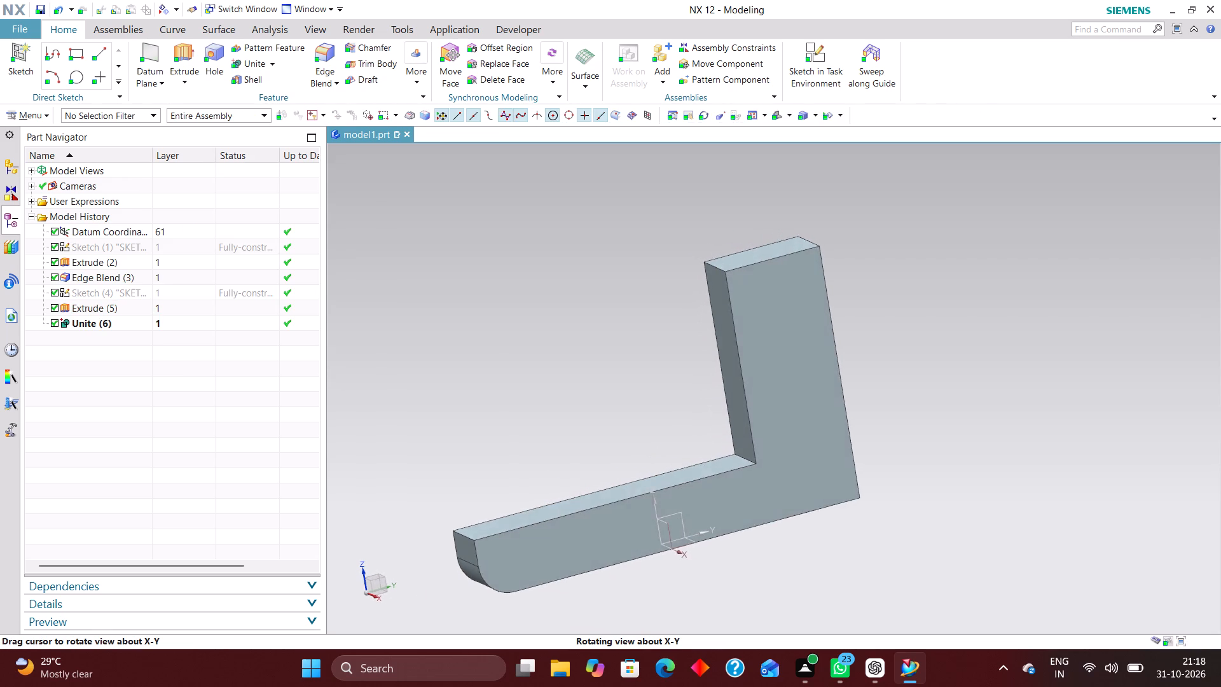
{"action": "middle_click_drag", "start_coordinate": [813, 454], "coordinate": [813, 464]}
{"action": "middle_click_drag", "start_coordinate": [860, 480], "coordinate": [811, 475]}
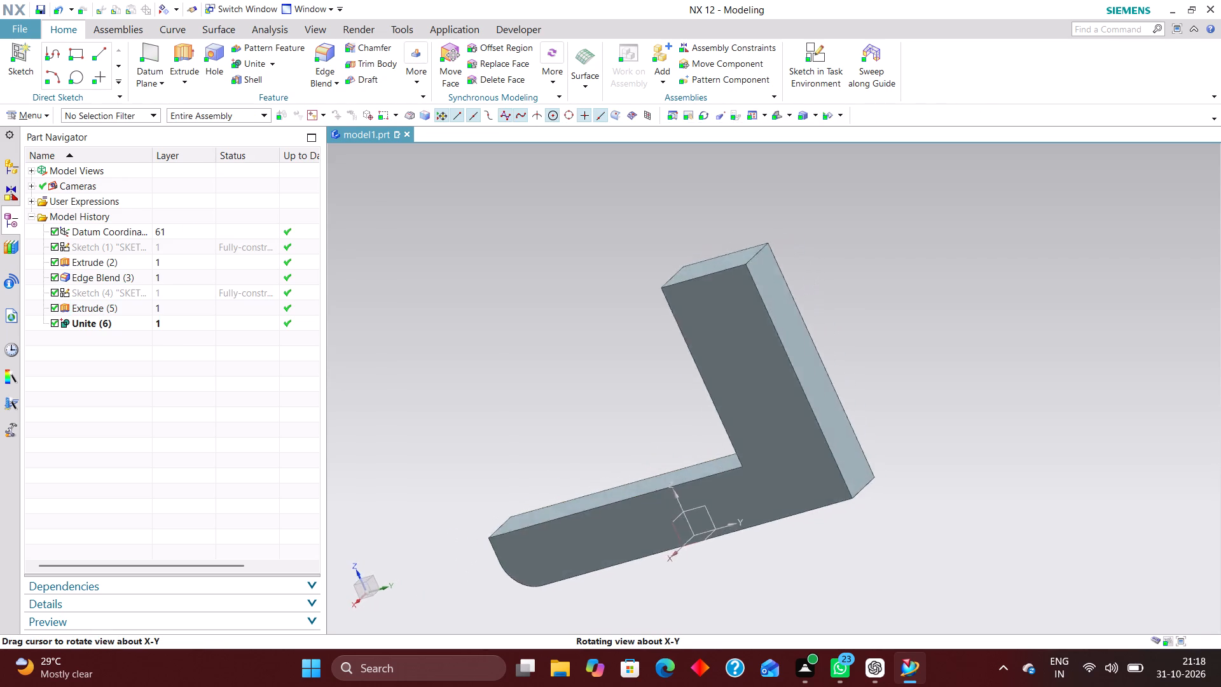
{"action": "middle_click_drag", "start_coordinate": [811, 475], "coordinate": [817, 475]}
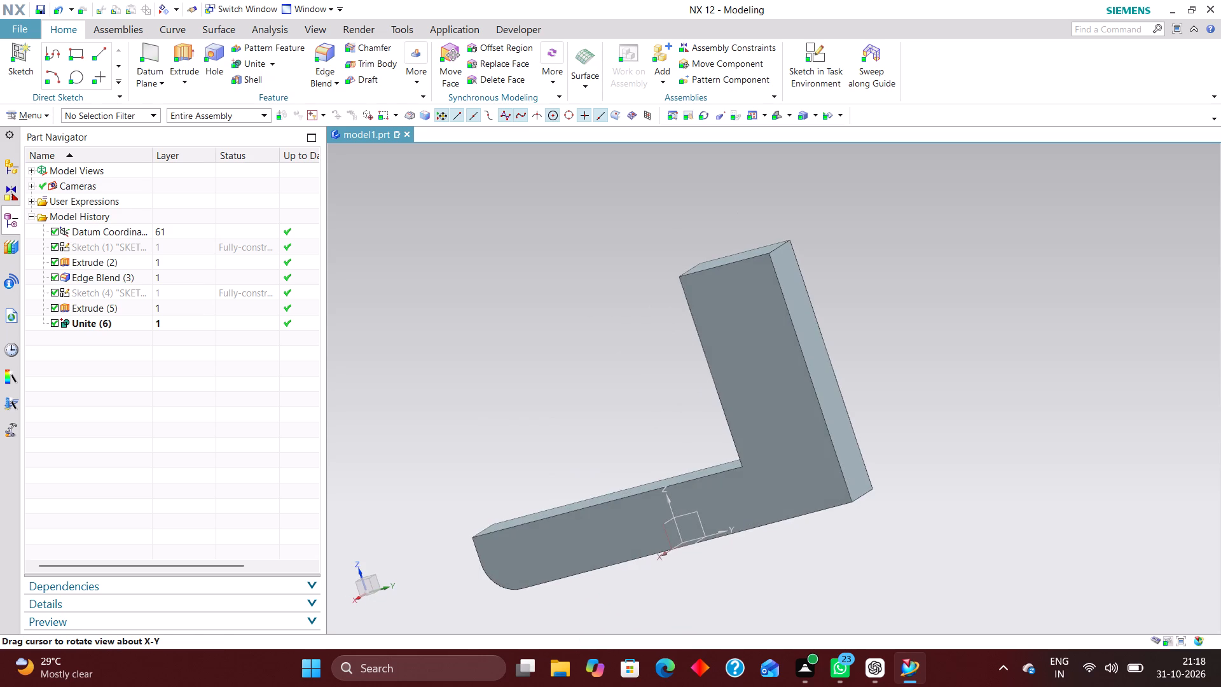
{"action": "middle_click", "coordinate": [818, 476]}
{"action": "scroll", "coordinate": [819, 476], "scroll_direction": "up", "scroll_amount": 1}
{"action": "left_click", "coordinate": [331, 53]}
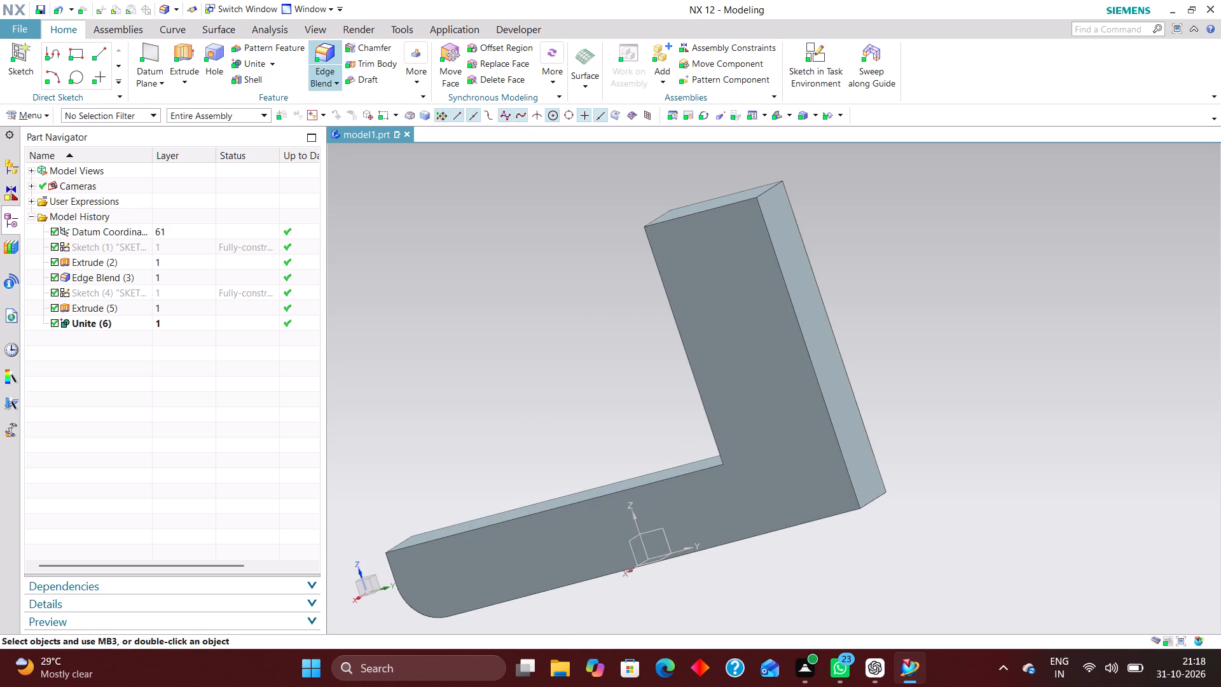
{"action": "scroll", "coordinate": [892, 529], "scroll_direction": "up", "scroll_amount": 1}
{"action": "middle_click_drag", "start_coordinate": [905, 529], "coordinate": [893, 502]}
{"action": "scroll", "coordinate": [893, 502], "scroll_direction": "up", "scroll_amount": 1}
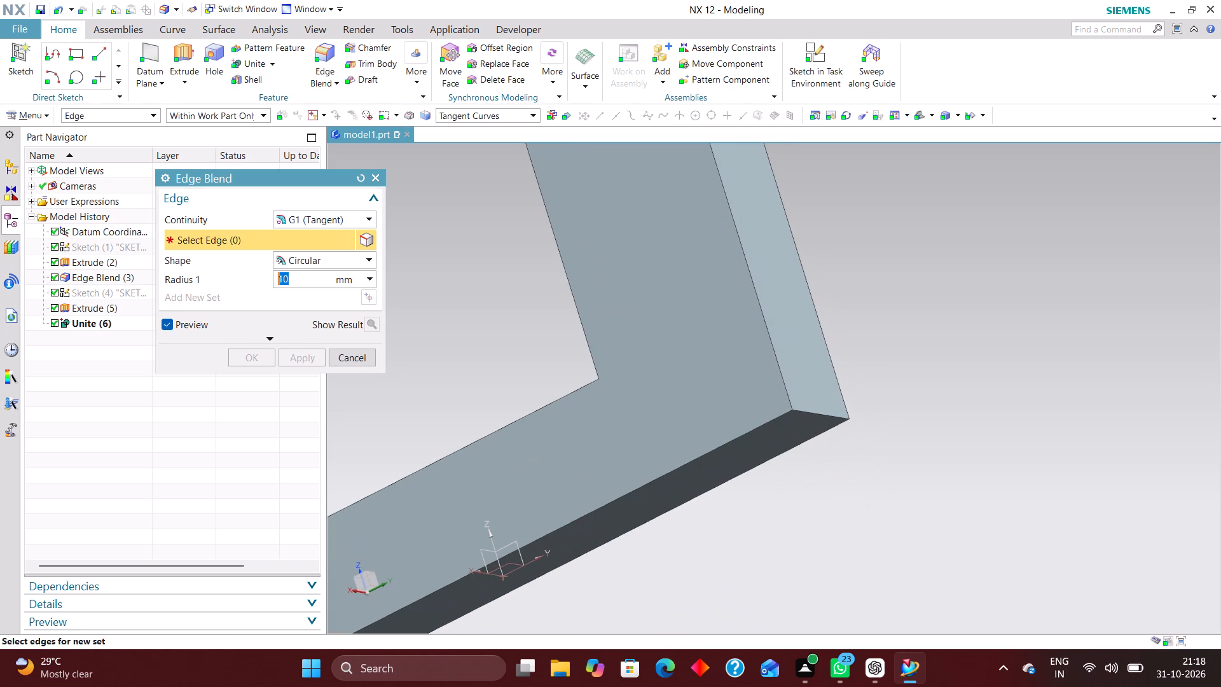
{"action": "left_click", "coordinate": [824, 414]}
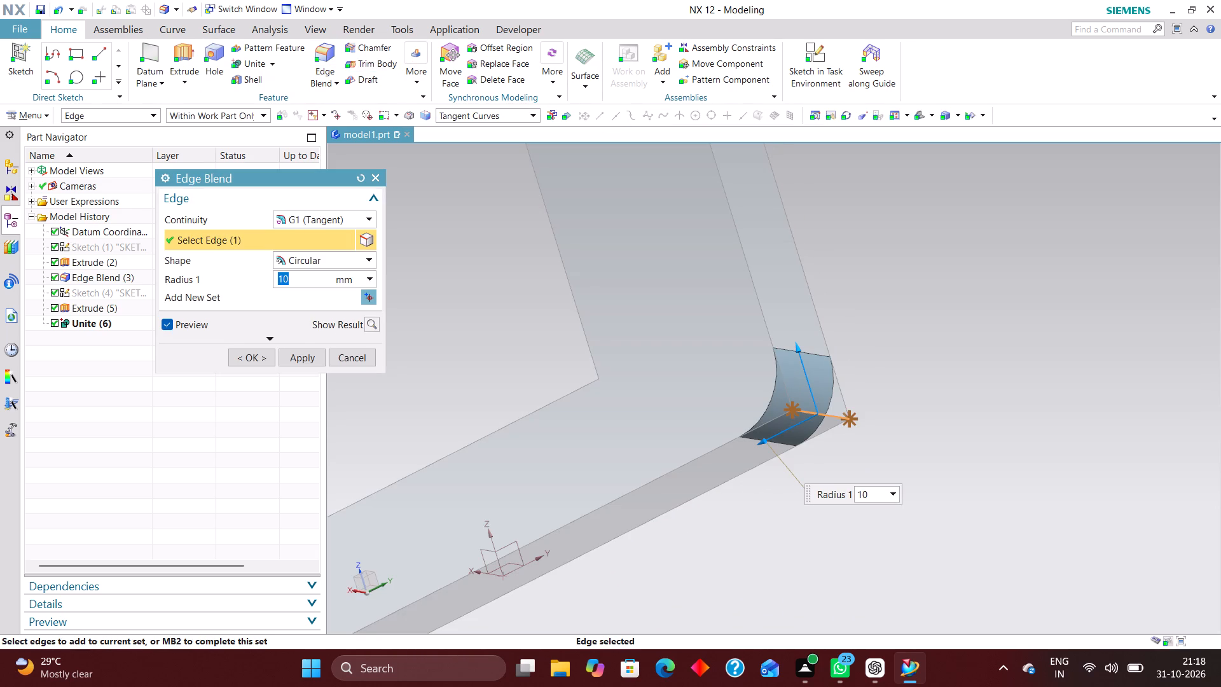
{"action": "middle_click_drag", "start_coordinate": [930, 434], "coordinate": [933, 464]}
{"action": "left_click_drag", "start_coordinate": [802, 467], "coordinate": [801, 467]}
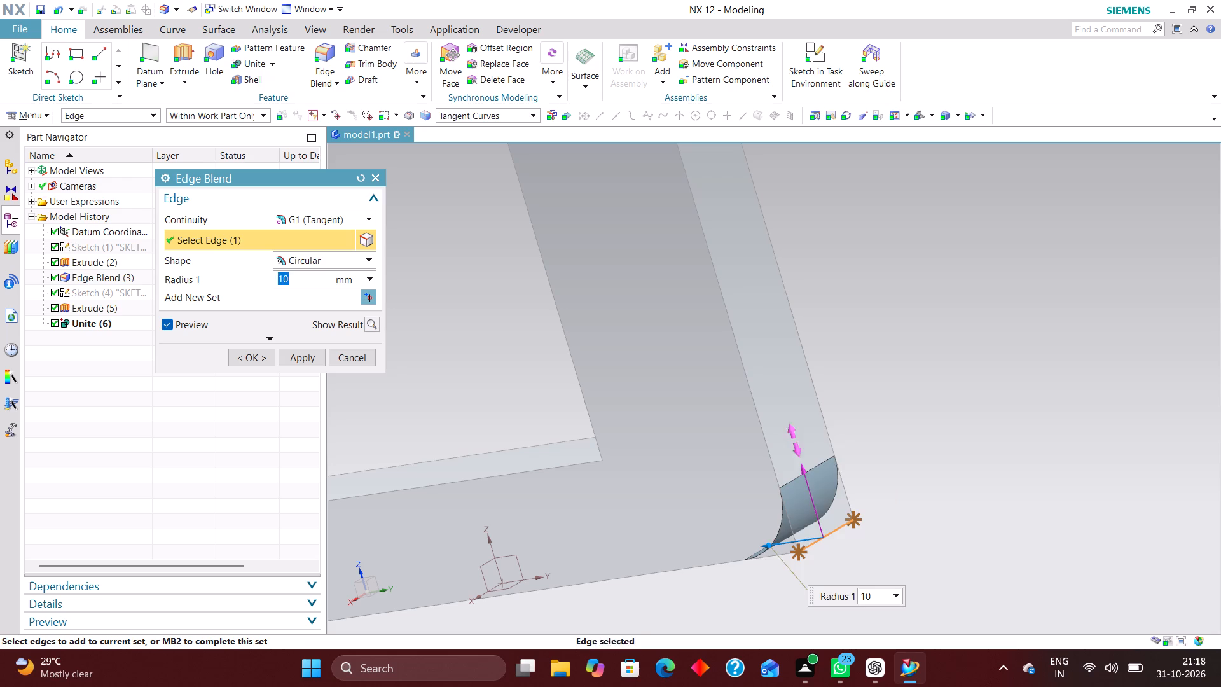
{"action": "left_click_drag", "start_coordinate": [801, 467], "coordinate": [743, 312]}
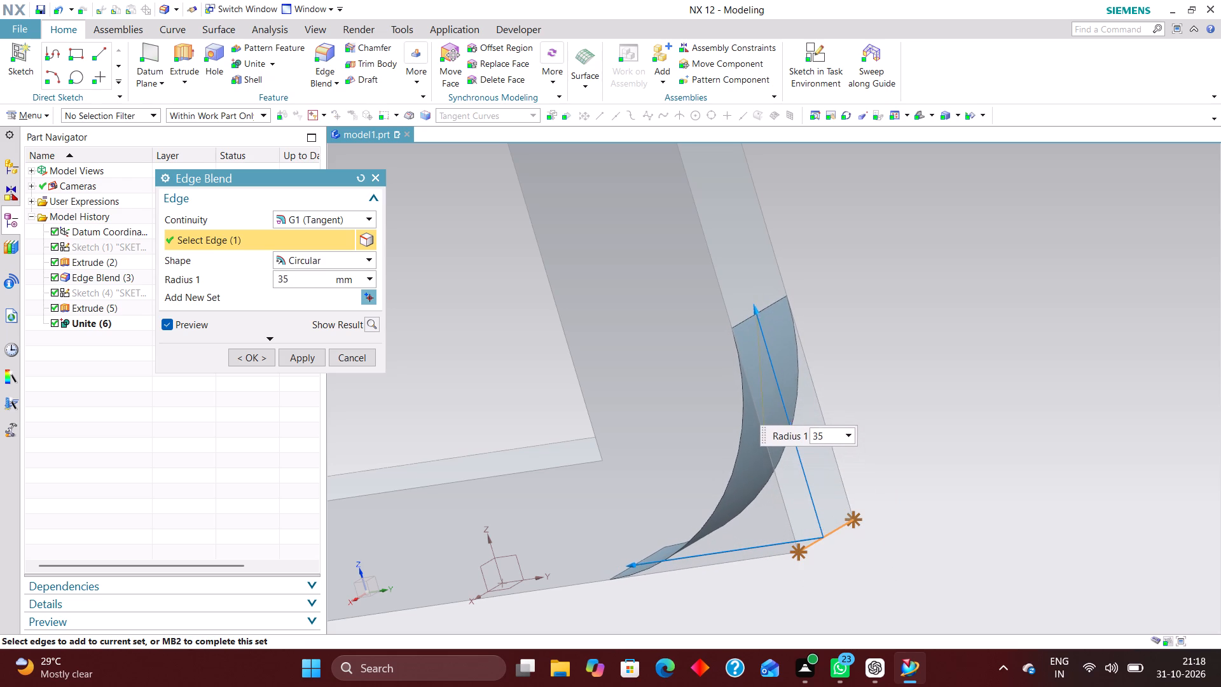
{"action": "left_click_drag", "start_coordinate": [743, 312], "coordinate": [747, 322]}
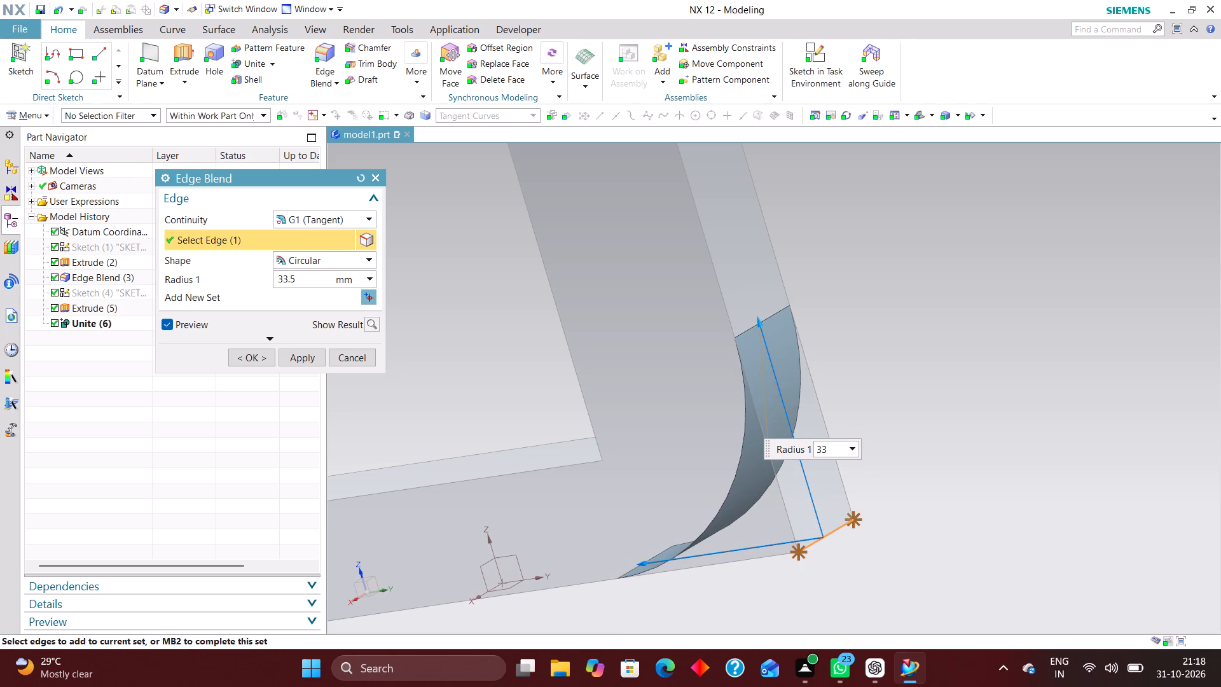
{"action": "left_click_drag", "start_coordinate": [747, 322], "coordinate": [748, 328]}
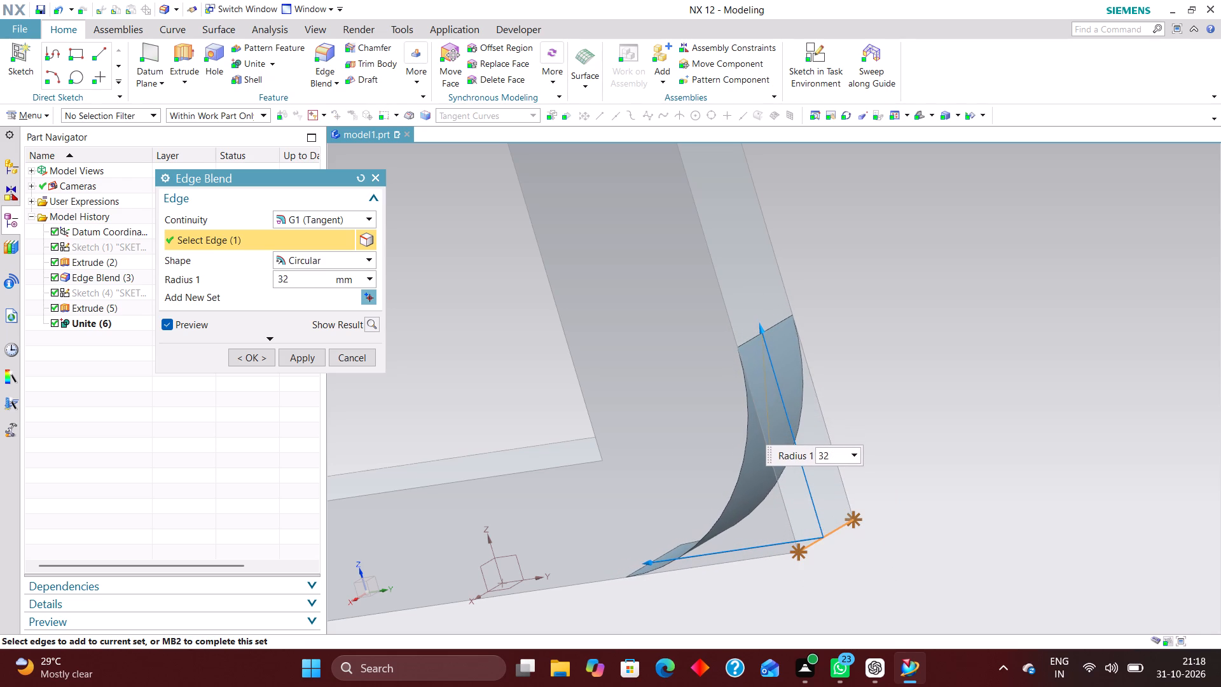
{"action": "left_click_drag", "start_coordinate": [748, 328], "coordinate": [748, 330]}
{"action": "left_click", "coordinate": [245, 356]}
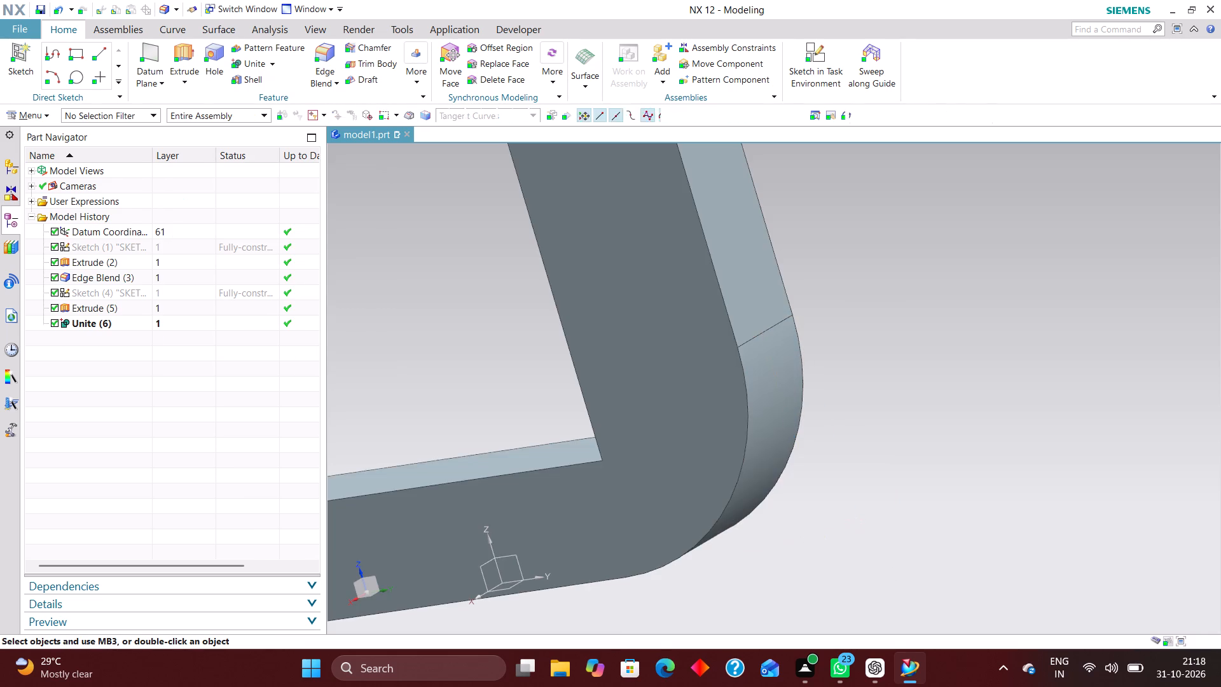
Create a new sketch on the YZ datum plane of the united L-shaped body.
{"action": "scroll", "coordinate": [974, 444], "scroll_direction": "down", "scroll_amount": 3}
{"action": "middle_click_drag", "start_coordinate": [969, 452], "coordinate": [1024, 435]}
{"action": "scroll", "coordinate": [1011, 433], "scroll_direction": "up", "scroll_amount": 1}
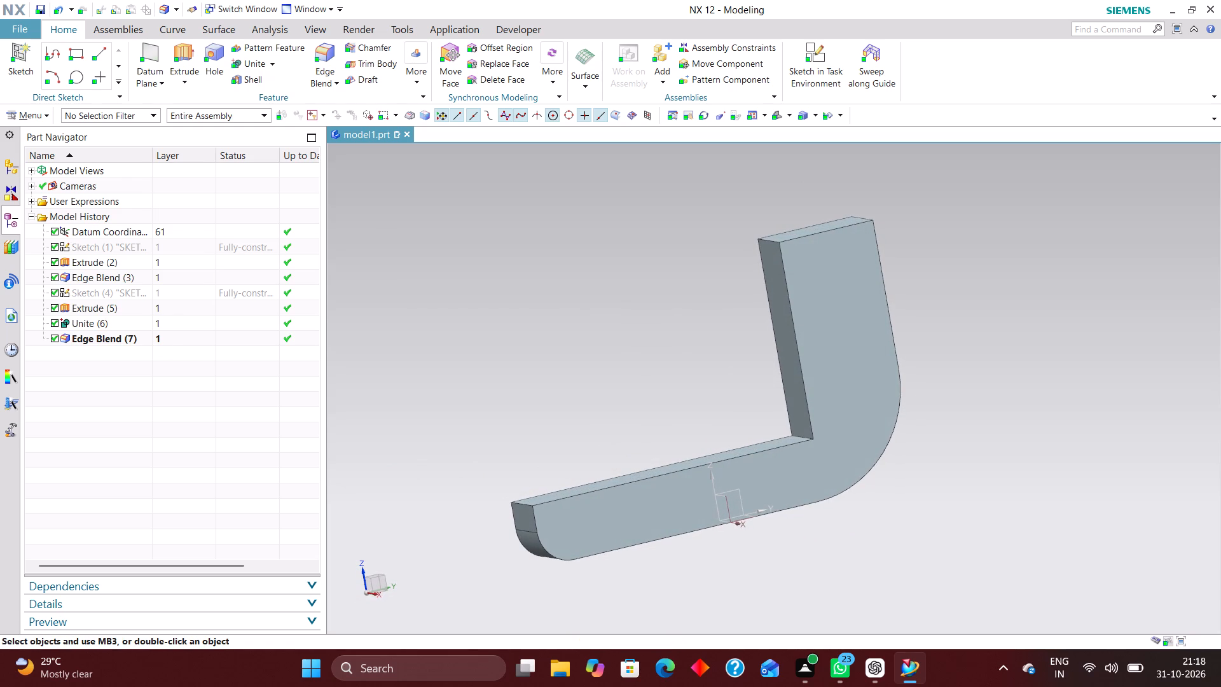
{"action": "scroll", "coordinate": [1012, 501], "scroll_direction": "down", "scroll_amount": 1}
{"action": "scroll", "coordinate": [1011, 425], "scroll_direction": "up", "scroll_amount": 1}
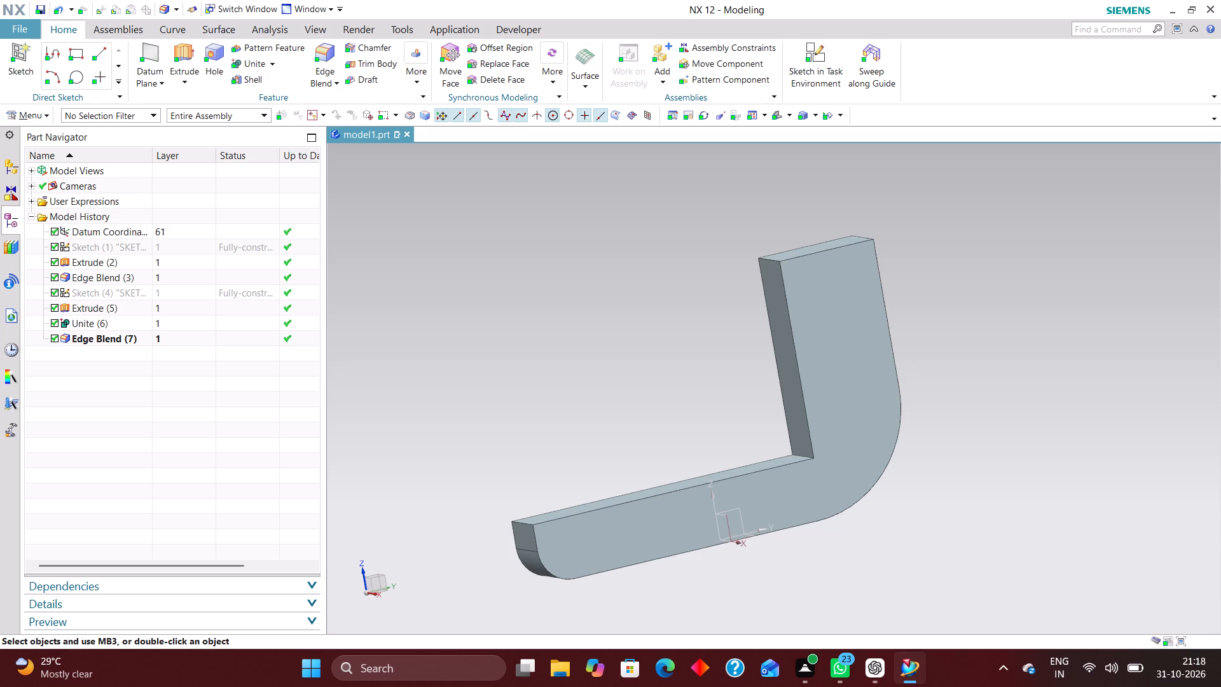
{"action": "middle_click_drag", "start_coordinate": [1022, 456], "coordinate": [1036, 464]}
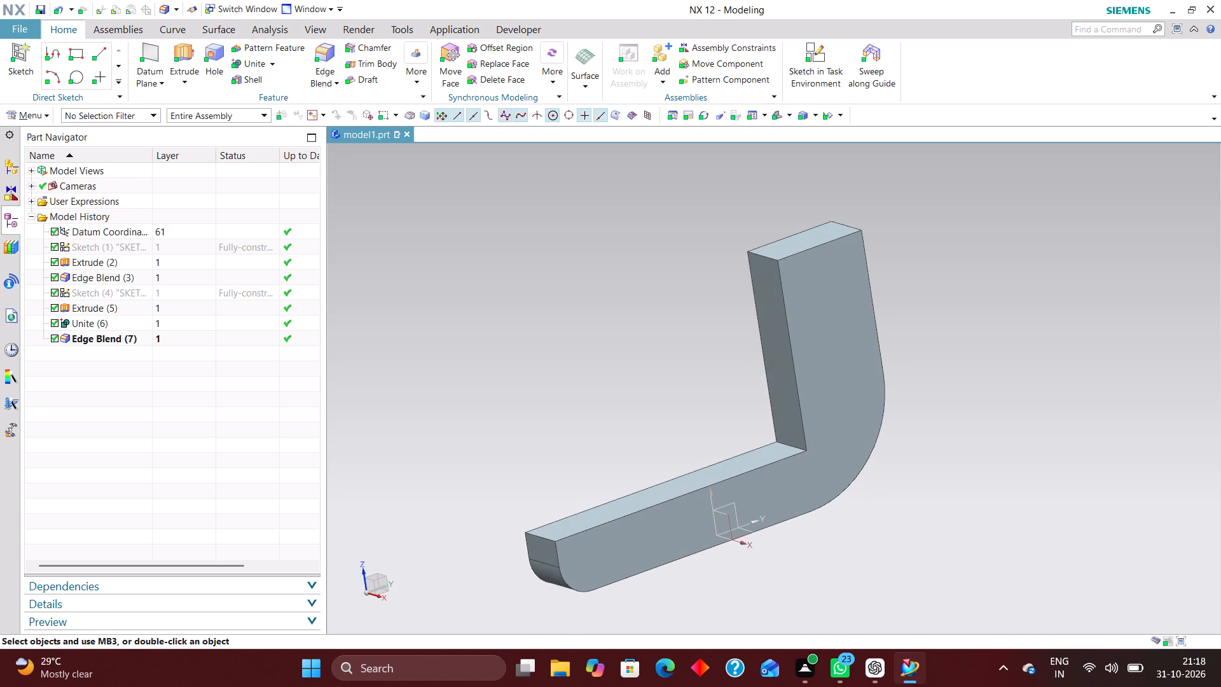
{"action": "left_click", "coordinate": [818, 46]}
{"action": "left_click", "coordinate": [733, 501]}
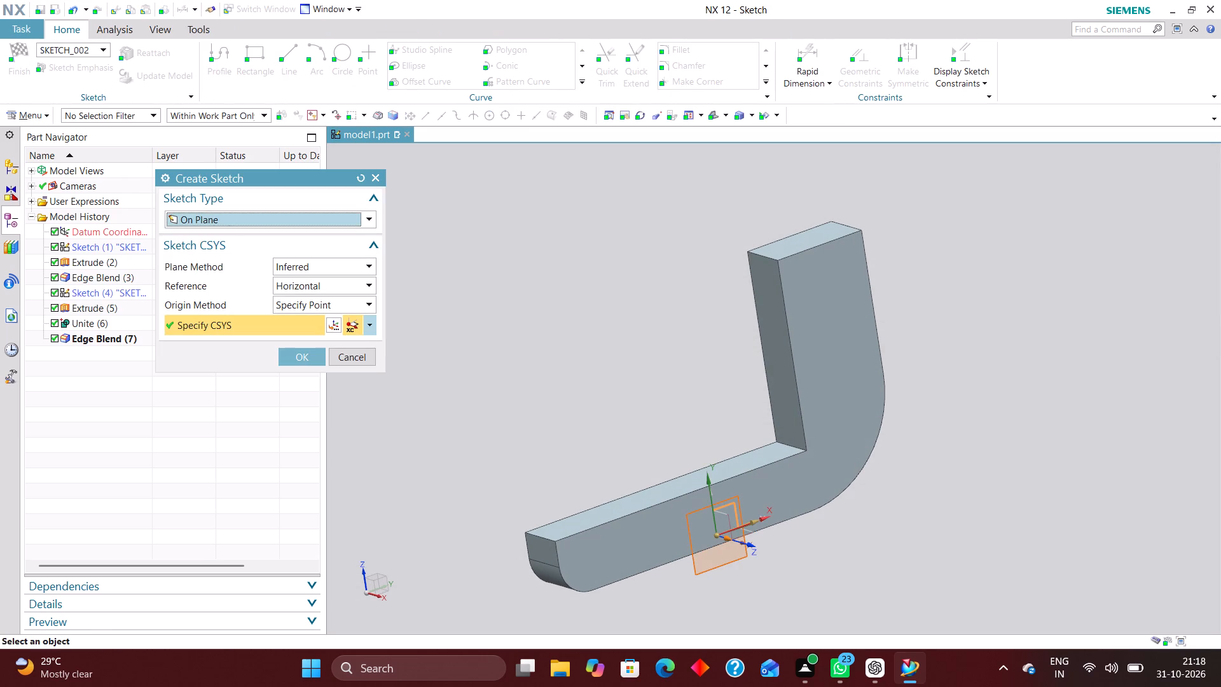
{"action": "left_click", "coordinate": [296, 355]}
{"action": "scroll", "coordinate": [749, 534], "scroll_direction": "down", "scroll_amount": 2}
{"action": "scroll", "coordinate": [775, 381], "scroll_direction": "up", "scroll_amount": 2}
Draw a two-corner rectangle around the sketch origin, extending above and below the horizontal bar.
{"action": "left_click", "coordinate": [254, 59]}
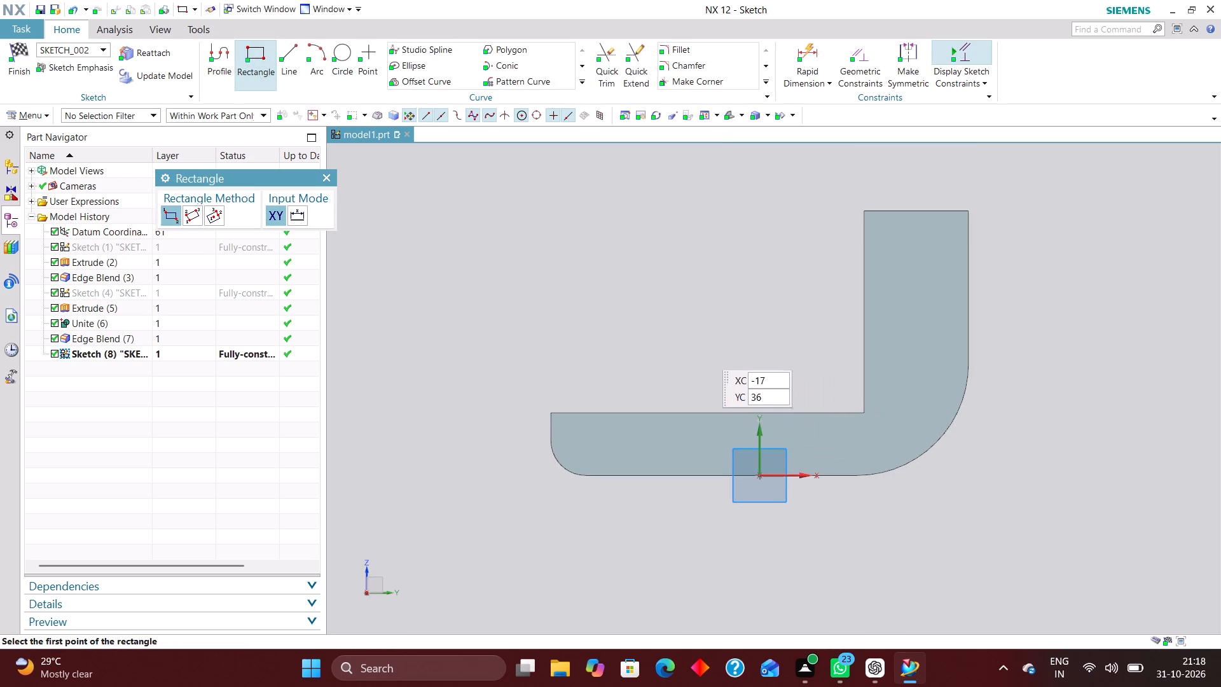
{"action": "left_click", "coordinate": [694, 330]}
{"action": "left_click", "coordinate": [840, 529]}
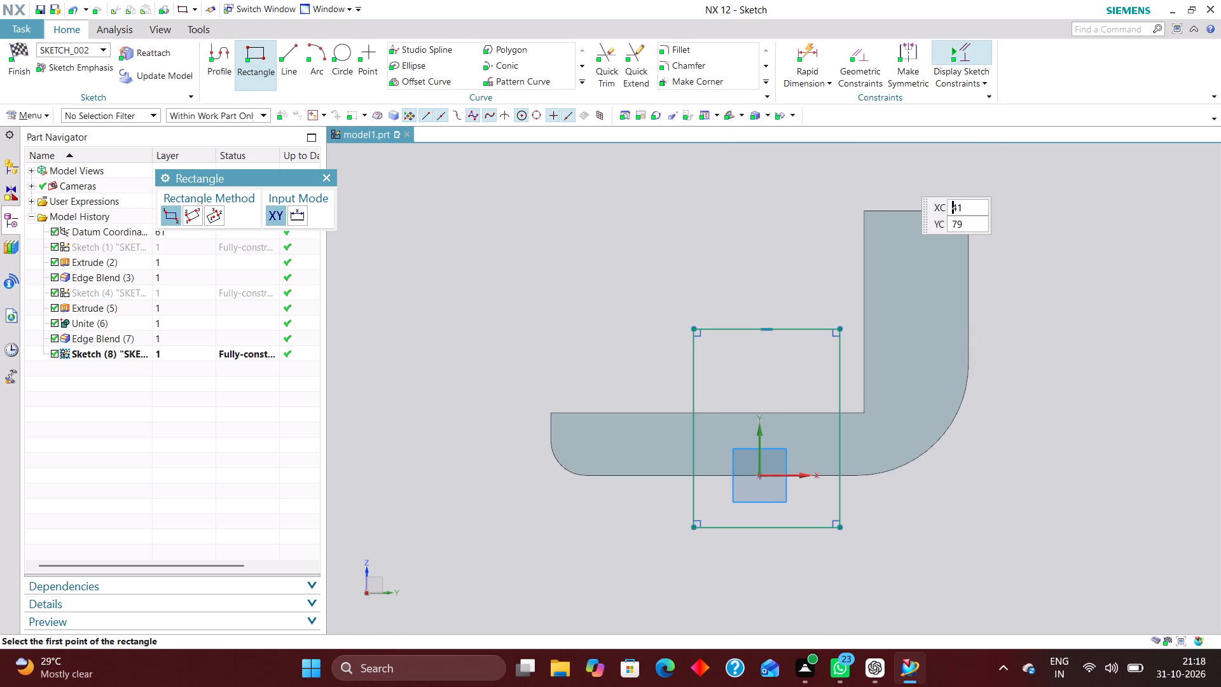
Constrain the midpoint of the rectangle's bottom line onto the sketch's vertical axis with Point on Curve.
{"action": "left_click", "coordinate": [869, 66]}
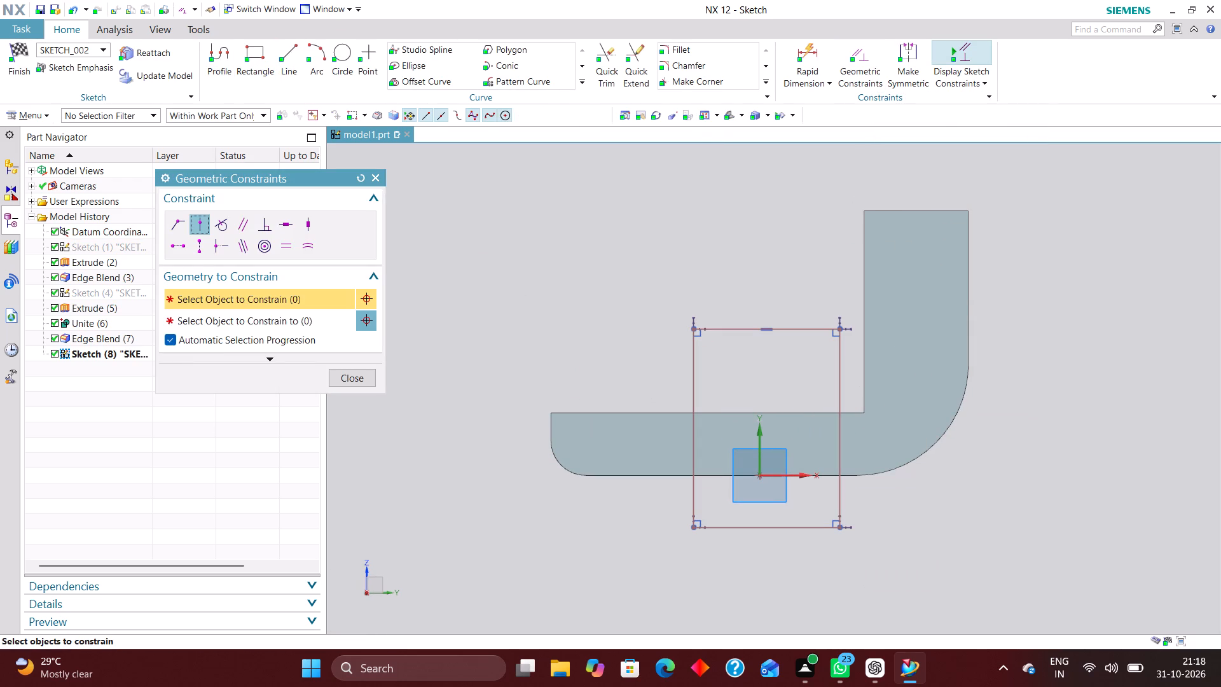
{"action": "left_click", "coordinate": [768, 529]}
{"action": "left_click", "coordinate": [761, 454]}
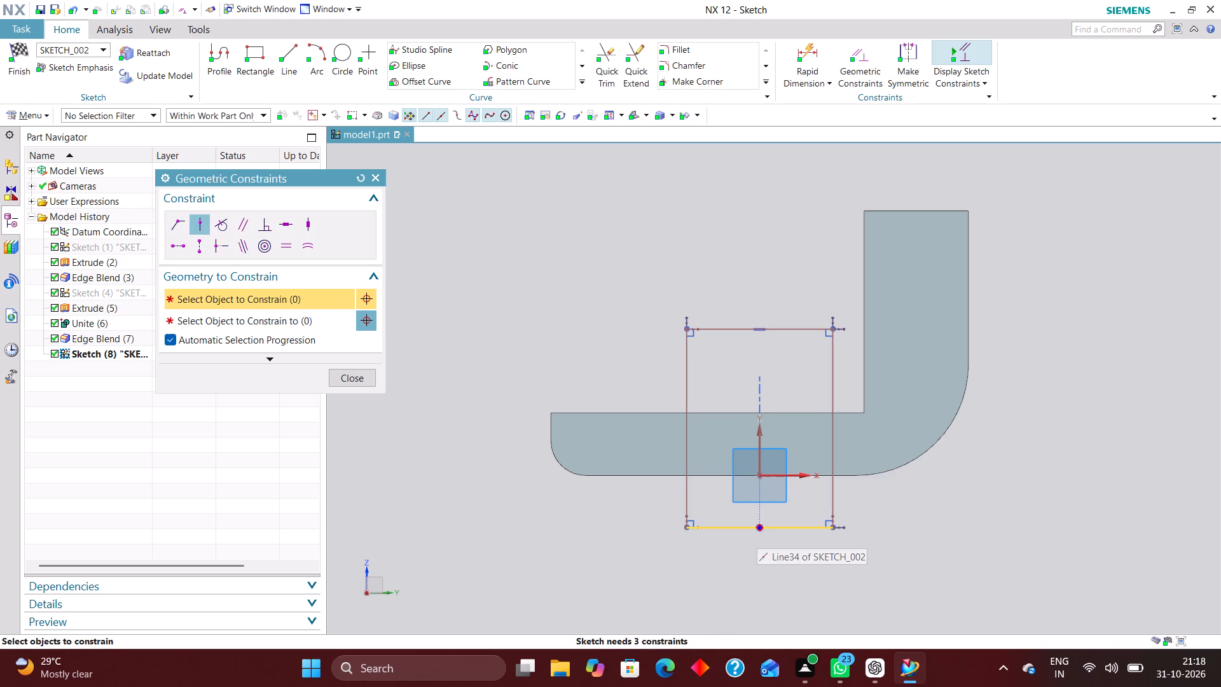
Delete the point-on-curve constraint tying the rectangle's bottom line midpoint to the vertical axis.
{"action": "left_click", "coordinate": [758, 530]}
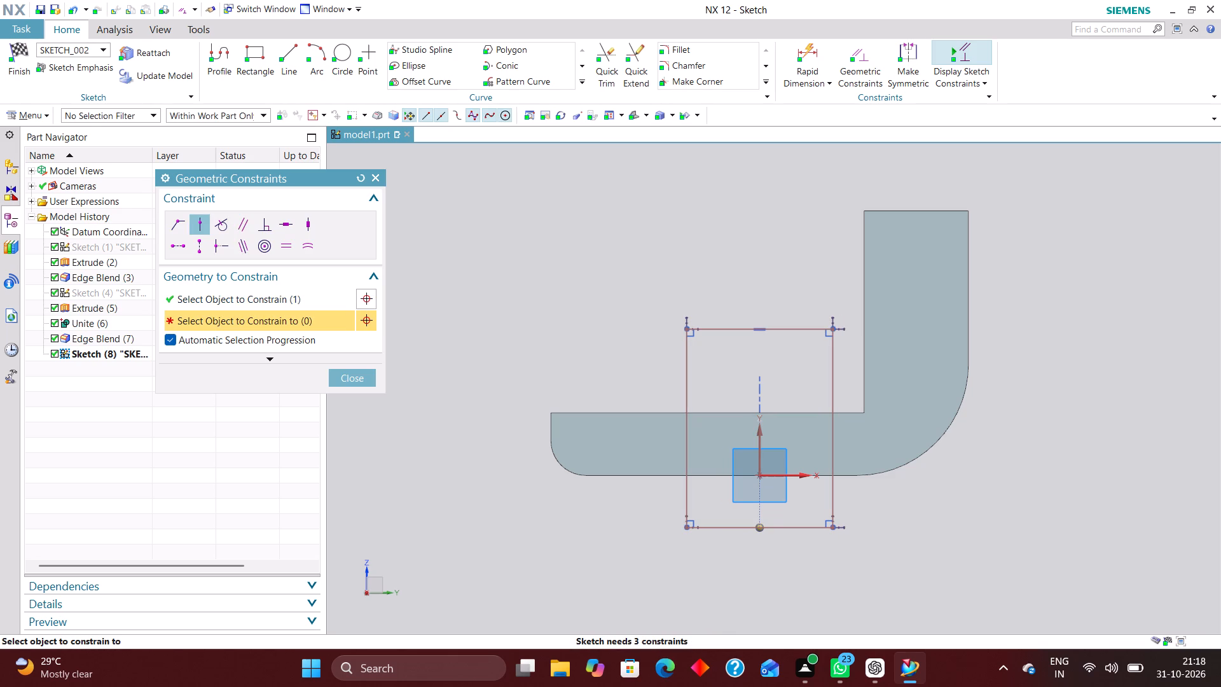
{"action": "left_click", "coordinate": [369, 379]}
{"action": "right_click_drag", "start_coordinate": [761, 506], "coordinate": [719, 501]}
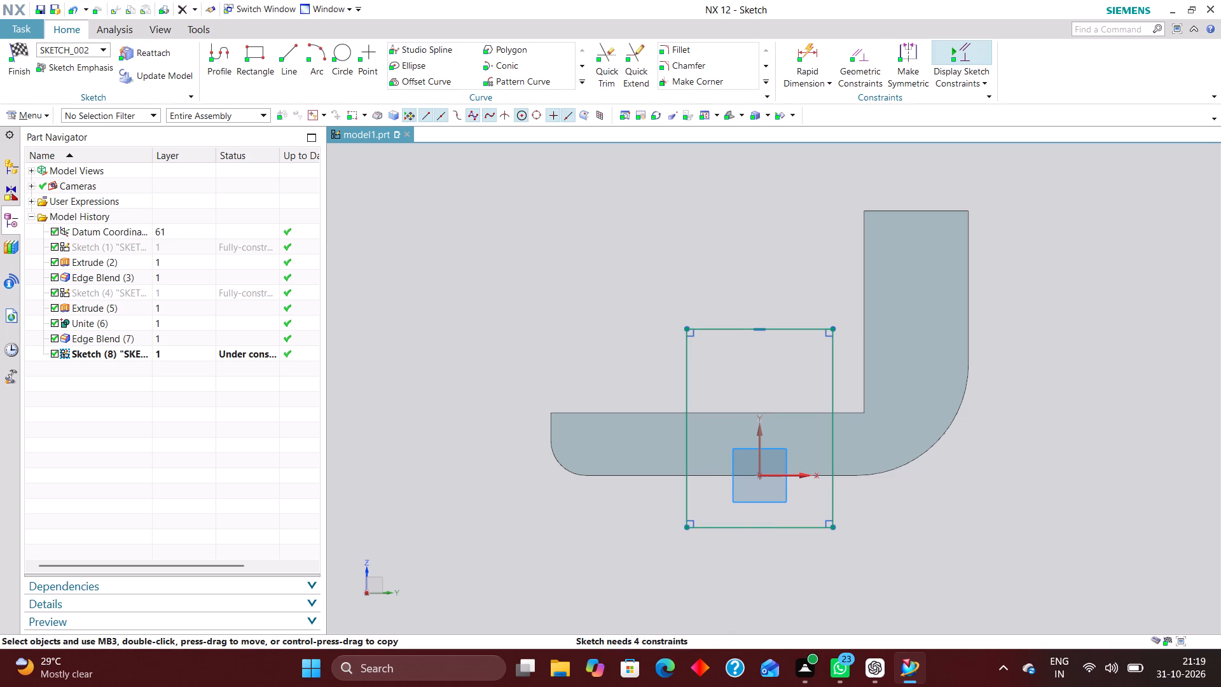
Constrain the rectangle's bottom line onto the sketch's horizontal axis with Point on Curve.
{"action": "left_click", "coordinate": [857, 58]}
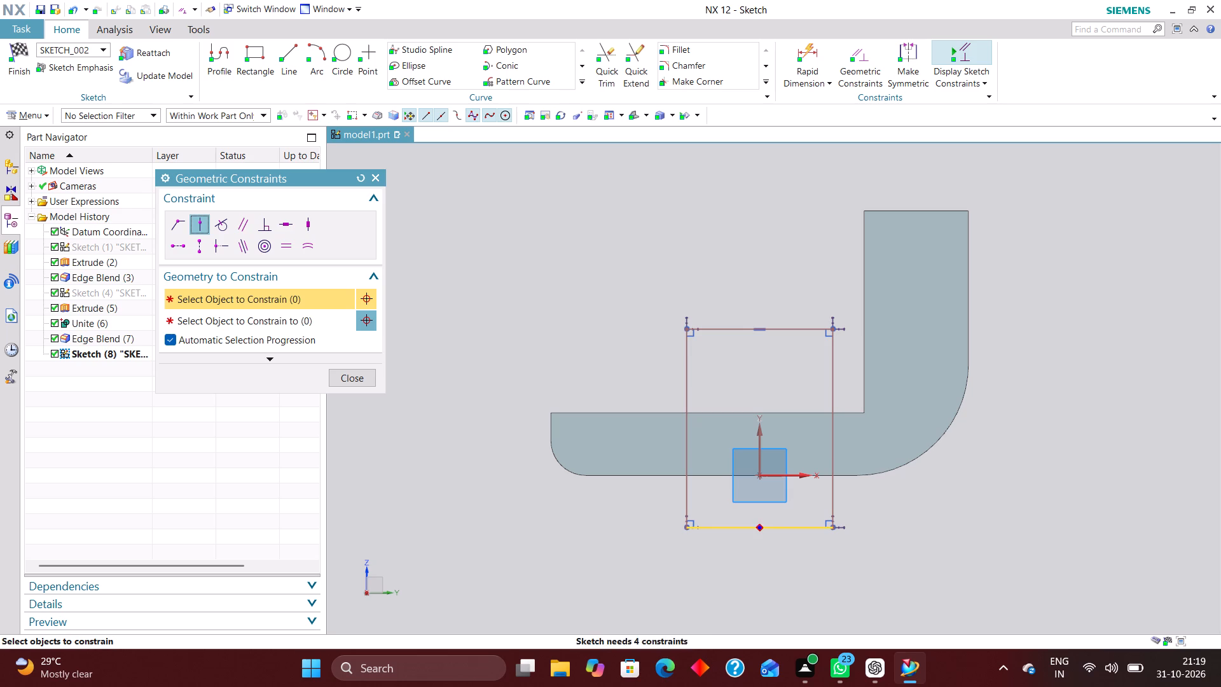
{"action": "left_click", "coordinate": [756, 527]}
{"action": "left_click", "coordinate": [786, 478]}
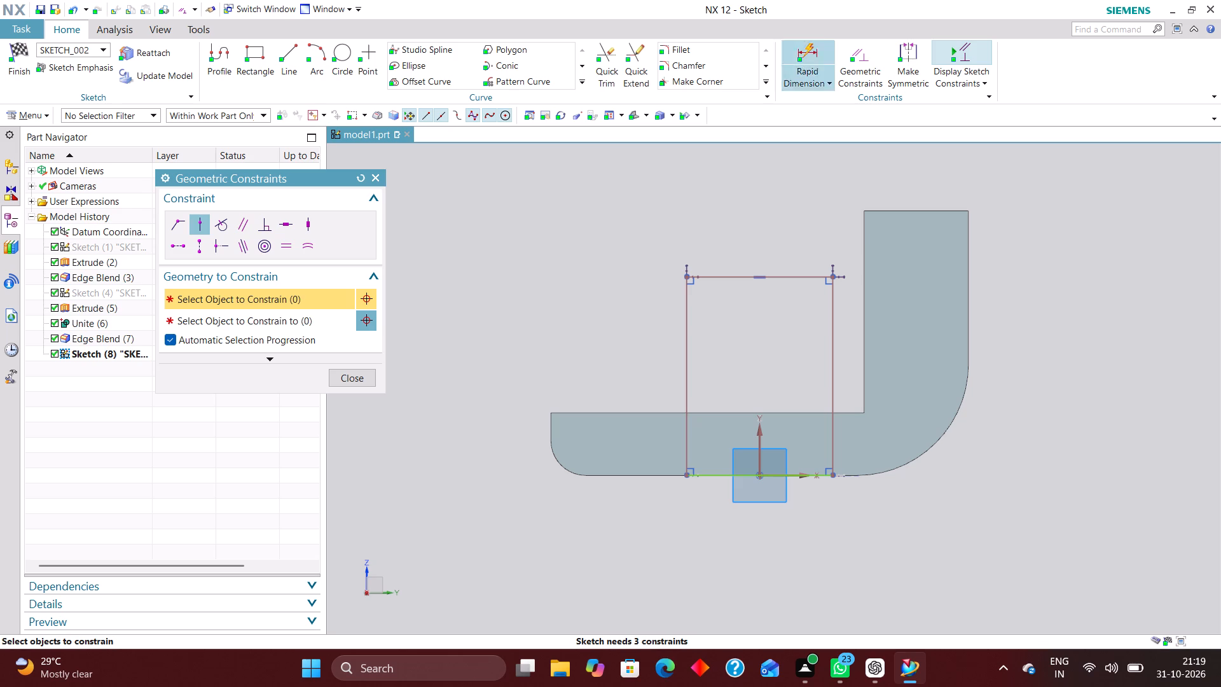
Dimension the gap between the upright arm's inner edge and the rectangle's nearest vertical side at 12 mm.
{"action": "left_click", "coordinate": [815, 54]}
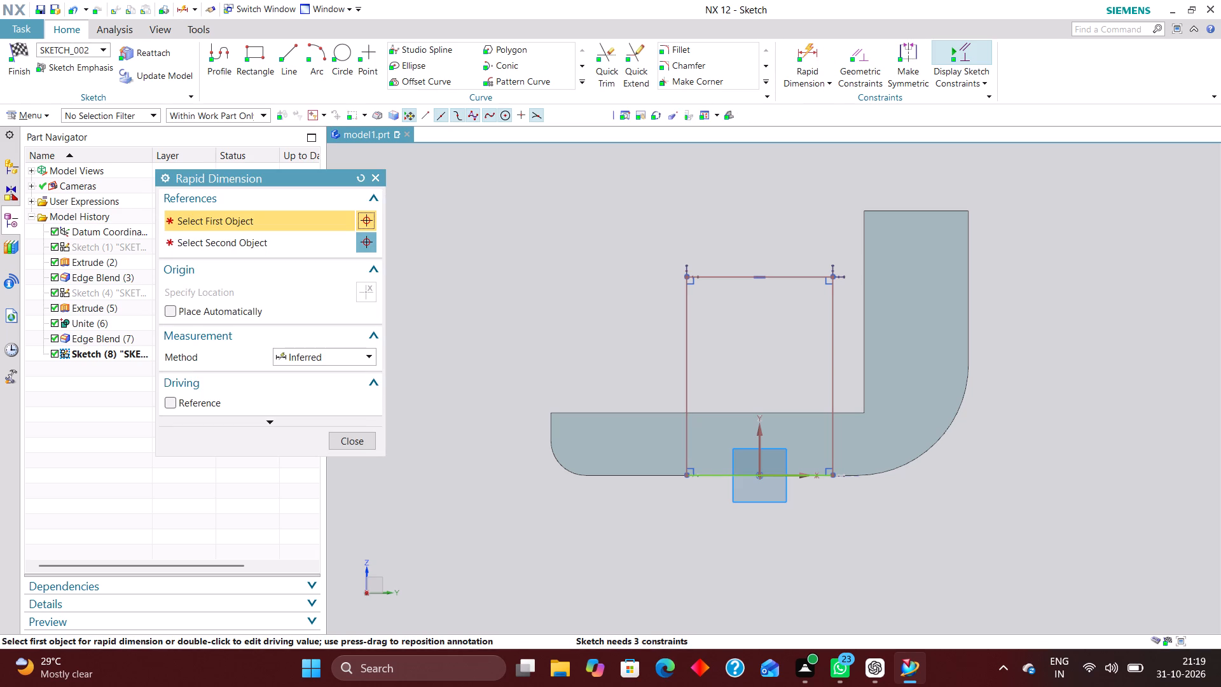
{"action": "left_click", "coordinate": [863, 329]}
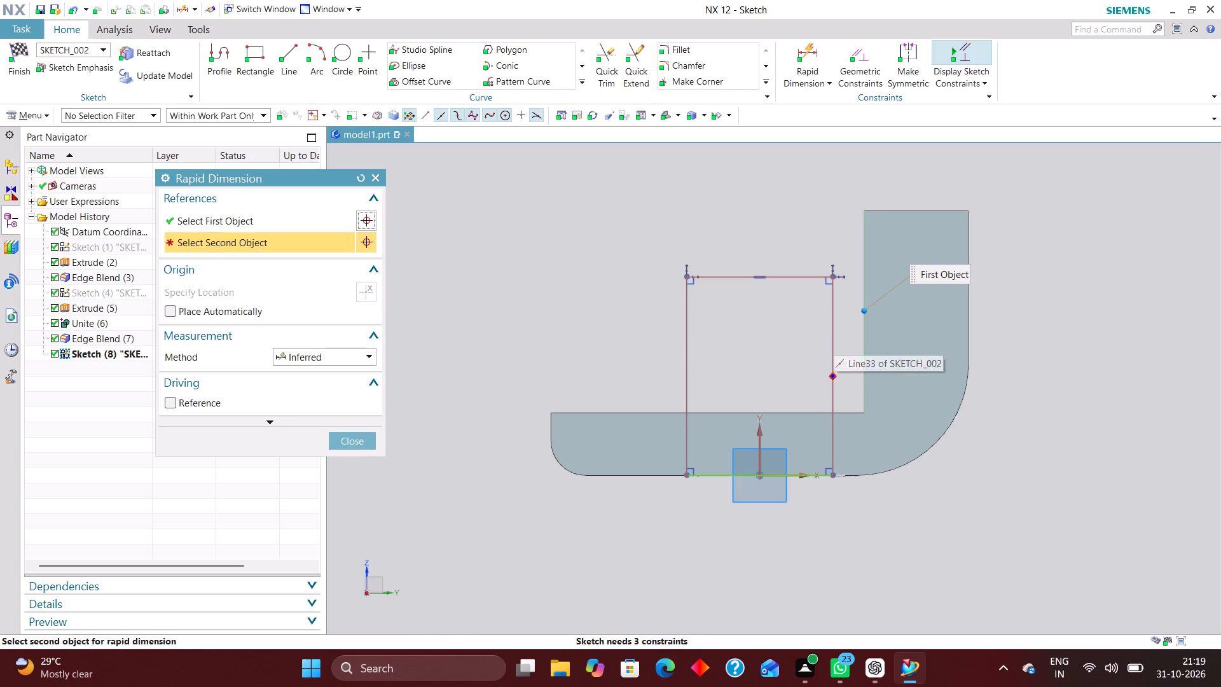
{"action": "left_click", "coordinate": [833, 338]}
{"action": "left_click", "coordinate": [850, 208]}
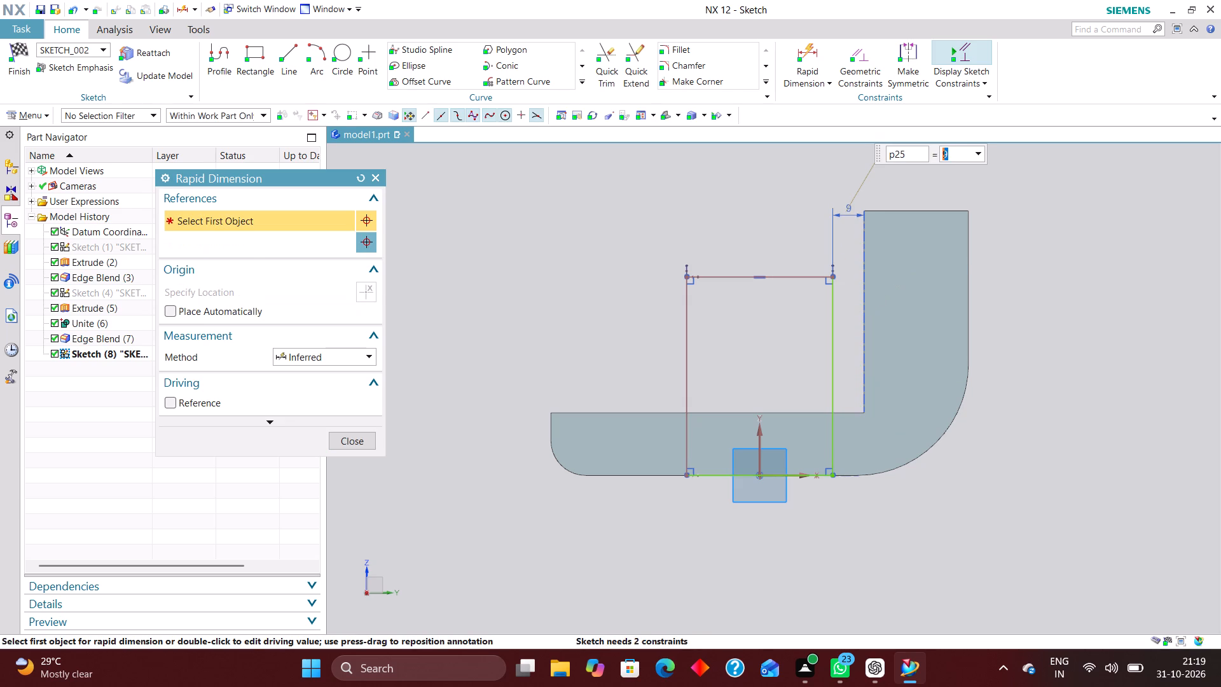
{"action": "type", "text": "12"}
{"action": "key", "text": "Return"}
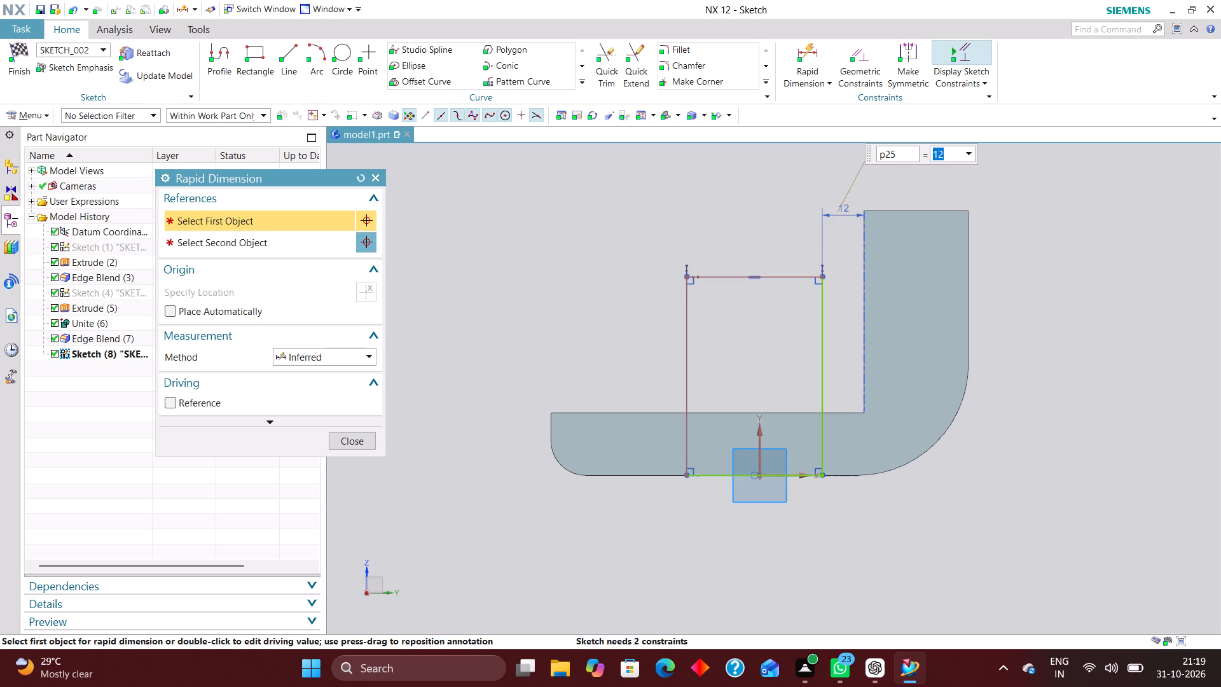
Dimension the rectangle 36 mm wide and 36 mm high, and finish the sketch.
{"action": "left_click", "coordinate": [786, 278]}
{"action": "left_click", "coordinate": [758, 202]}
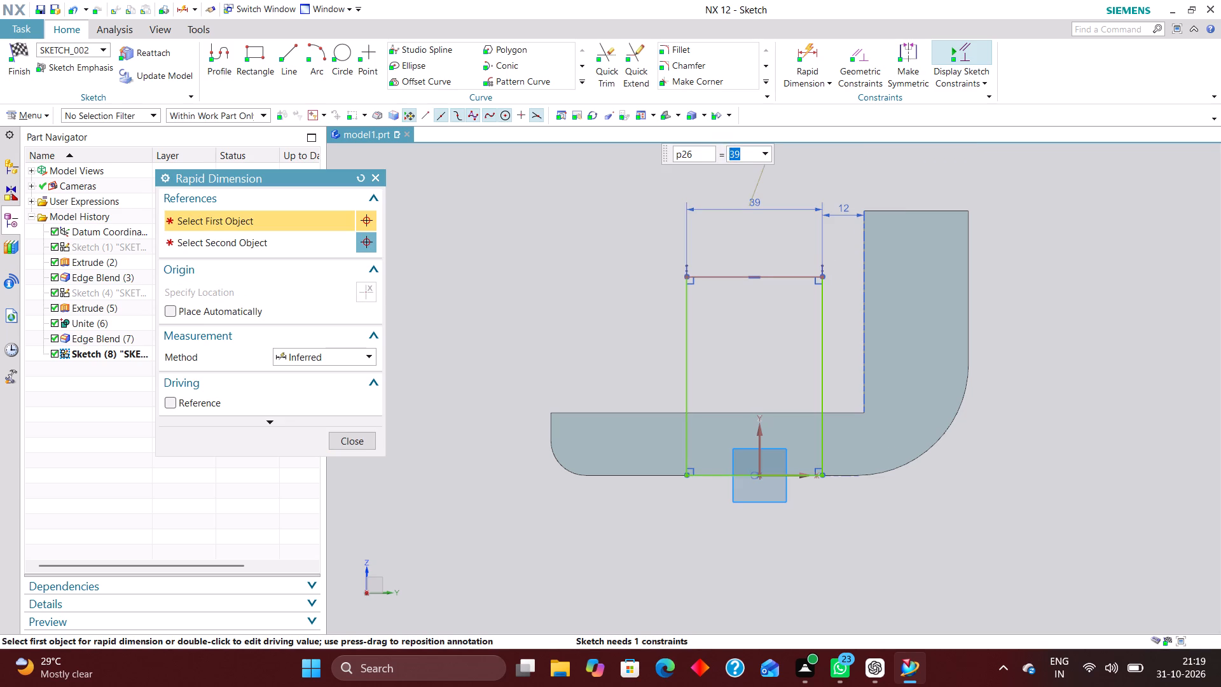
{"action": "type", "text": "36"}
{"action": "key", "text": "Return"}
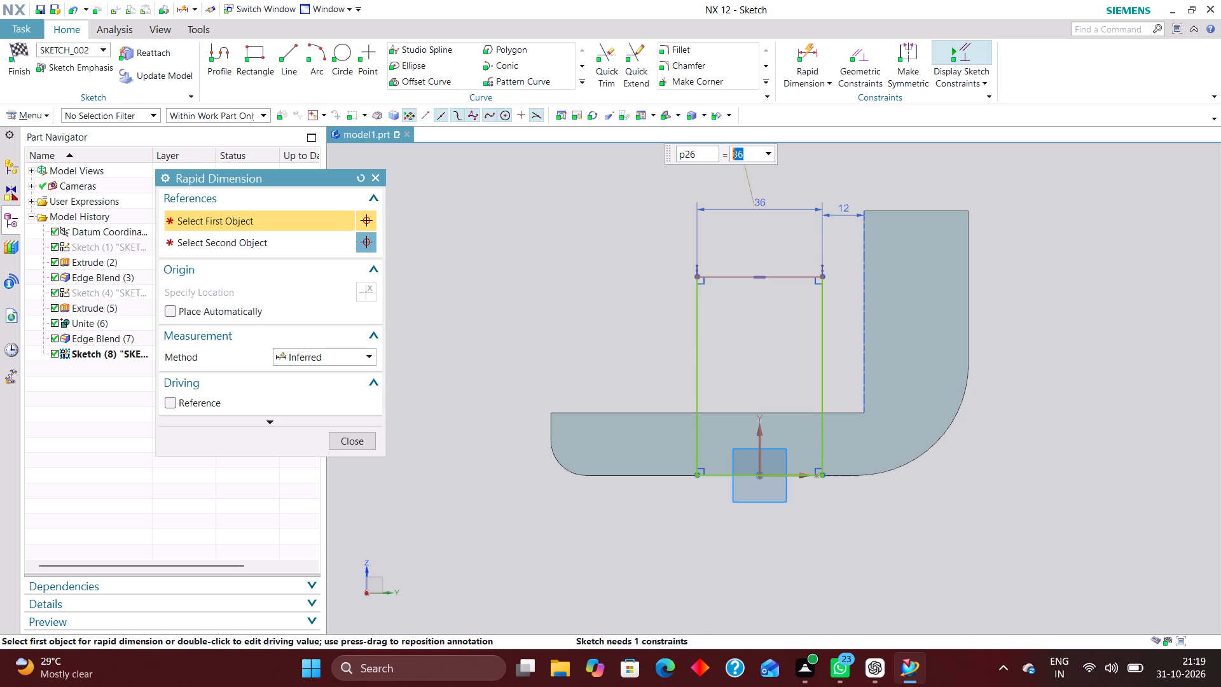
{"action": "left_click", "coordinate": [699, 385]}
{"action": "left_click", "coordinate": [651, 373]}
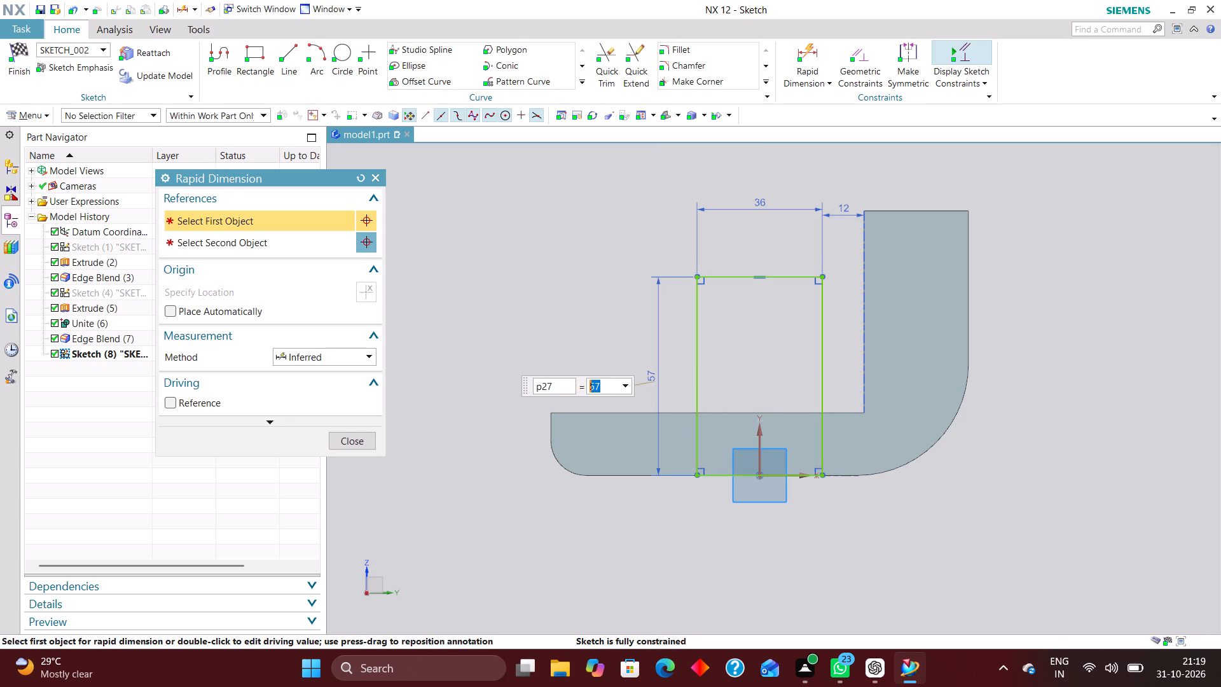
{"action": "type", "text": "36"}
{"action": "key", "text": "Return"}
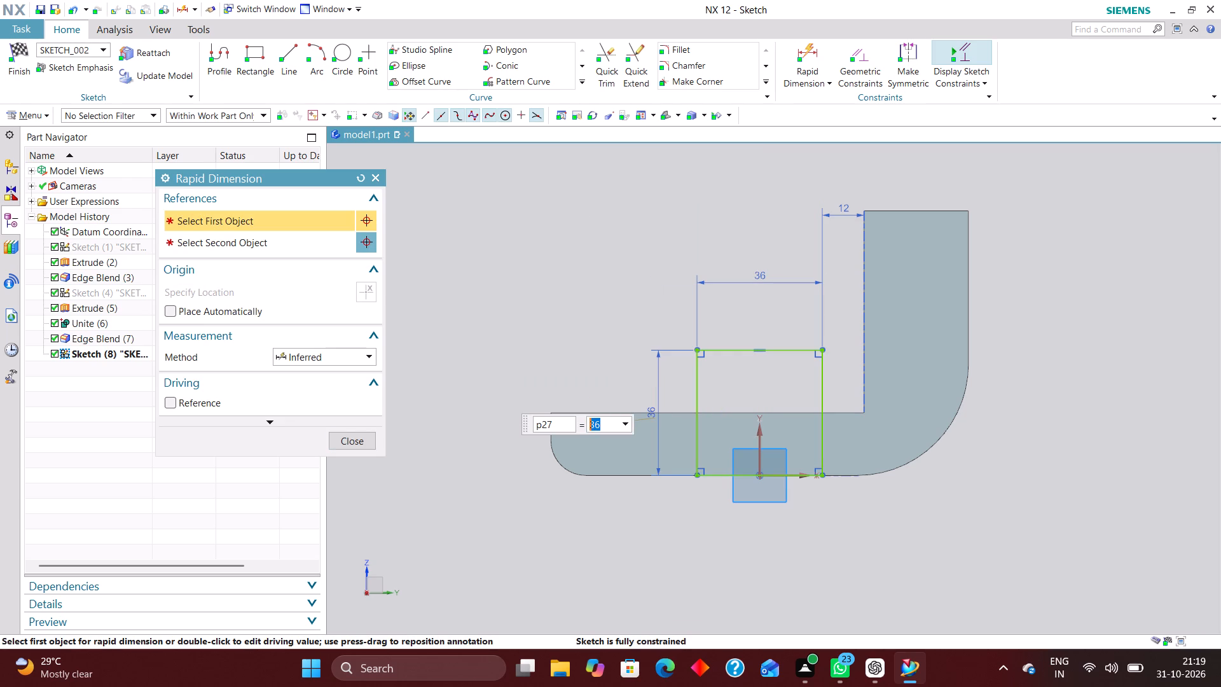
{"action": "left_click", "coordinate": [350, 436]}
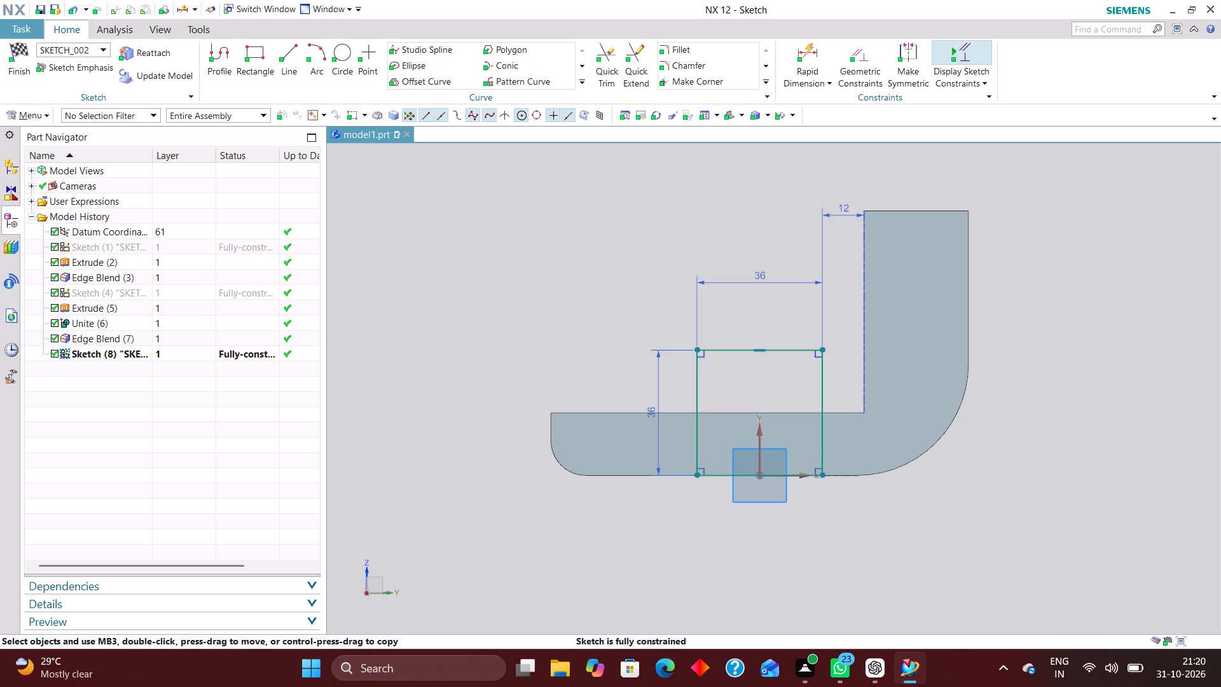
{"action": "left_click", "coordinate": [18, 48]}
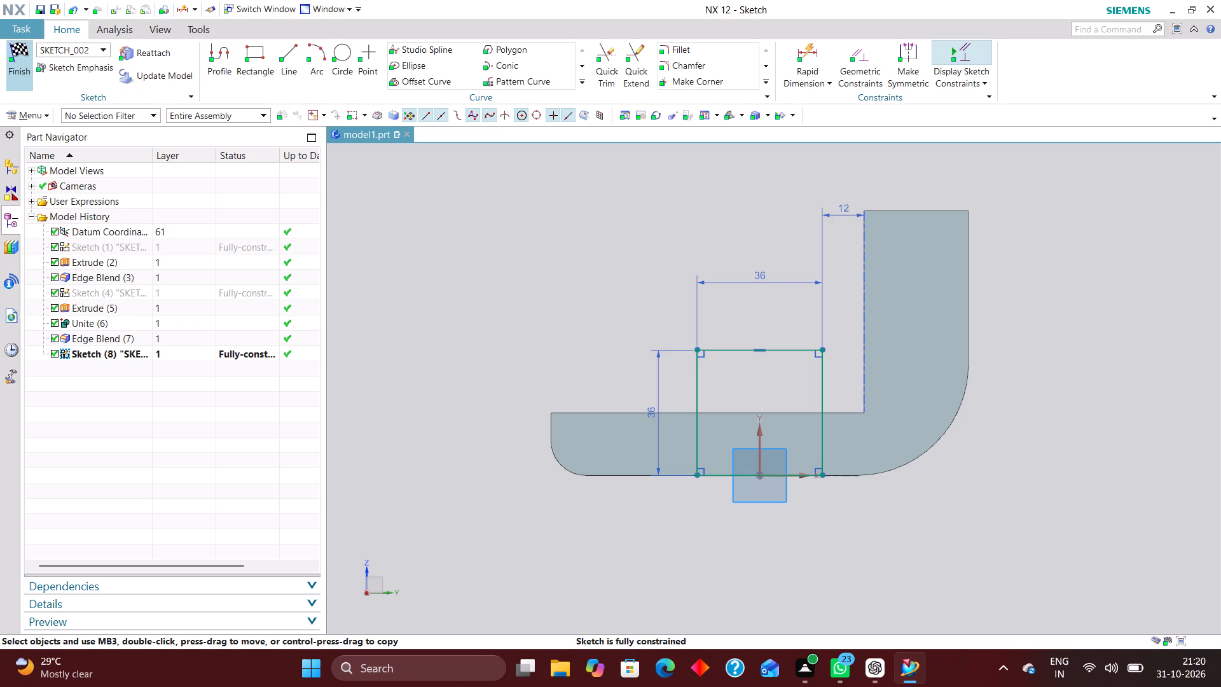
Extrude the 36 mm square symmetrically by 24/2 mm per side as a separate body with Boolean None.
{"action": "left_click", "coordinate": [178, 52]}
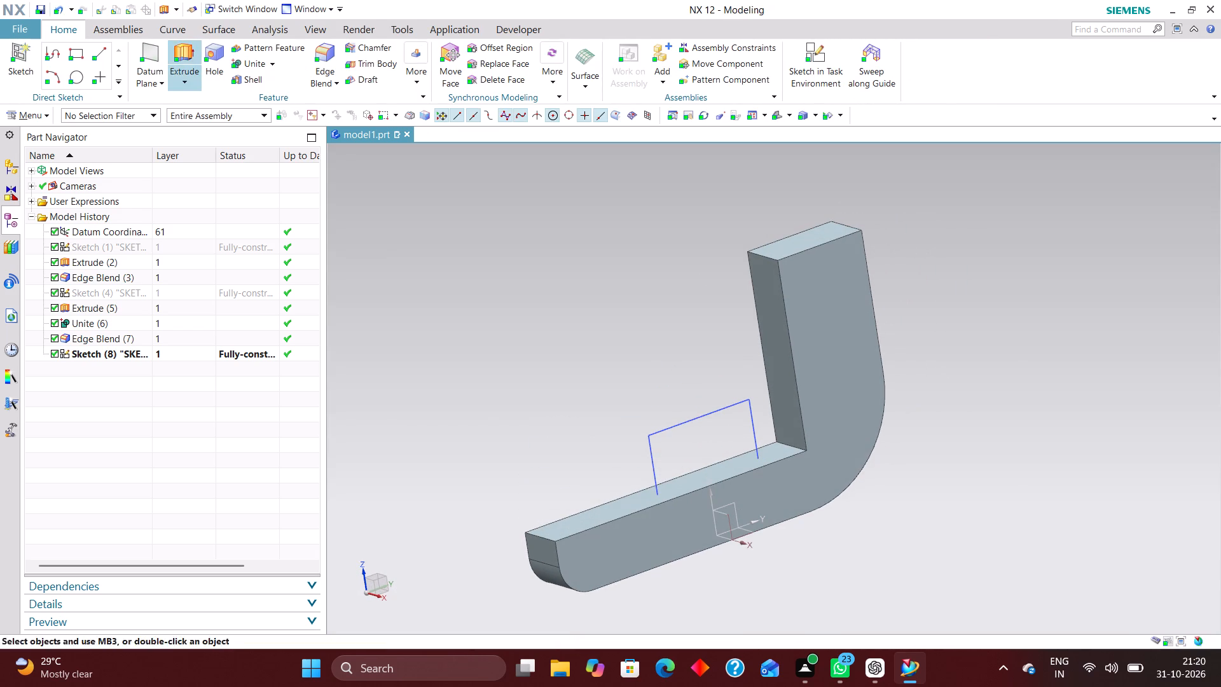
{"action": "left_click", "coordinate": [684, 420]}
{"action": "left_click", "coordinate": [319, 340]}
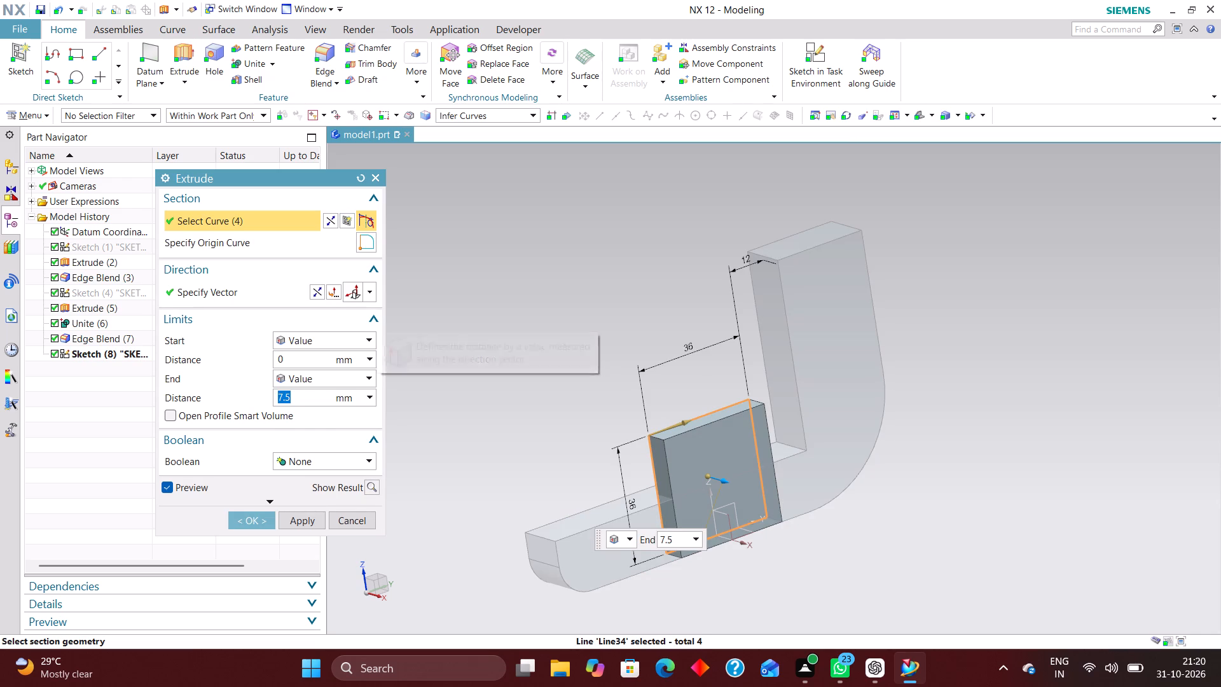
{"action": "left_click", "coordinate": [327, 373]}
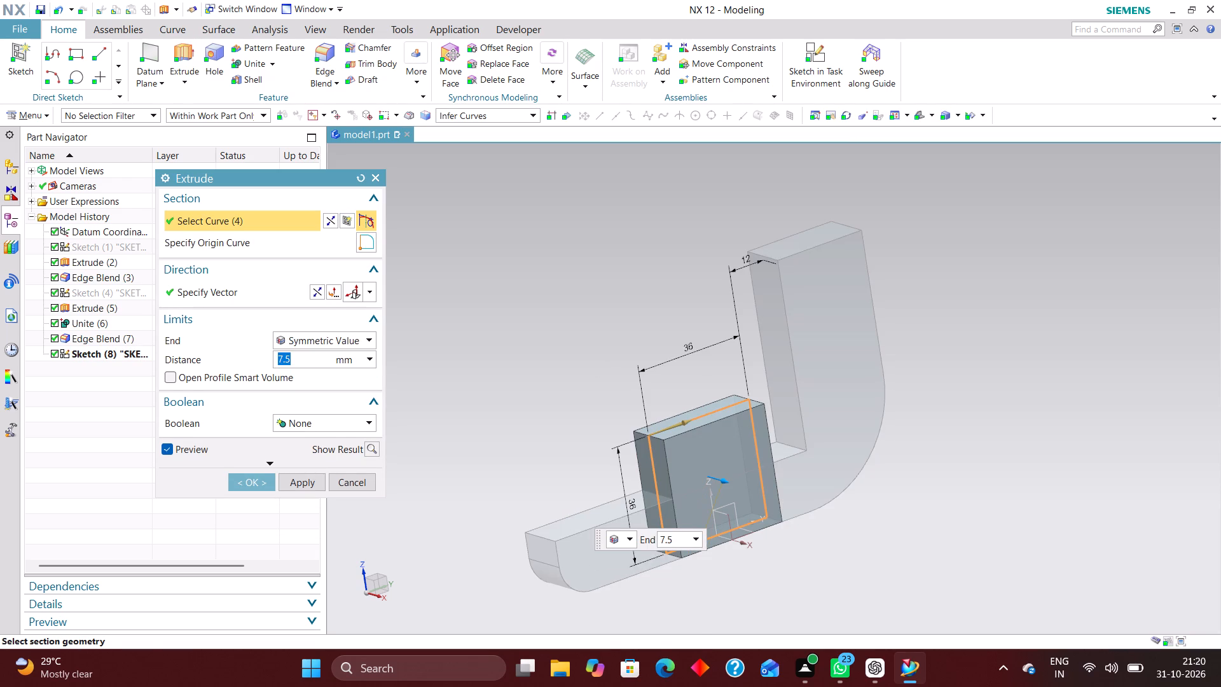
{"action": "middle_click_drag", "start_coordinate": [966, 484], "coordinate": [1012, 489]}
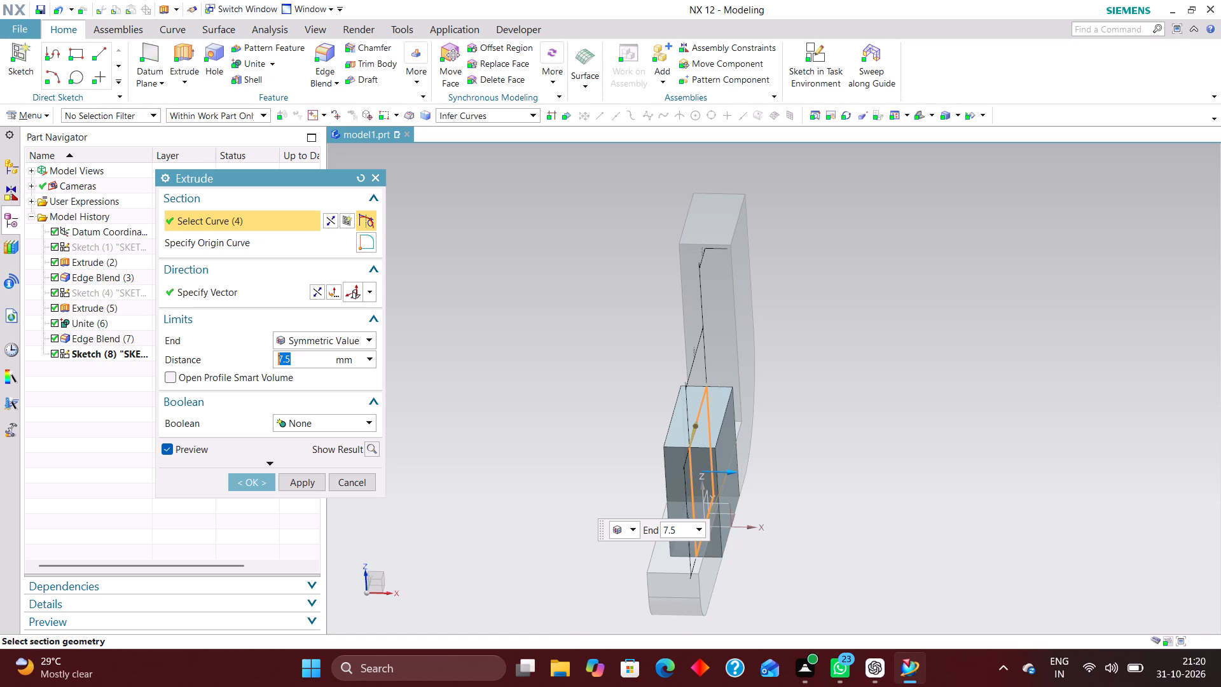
{"action": "type", "text": "24/"}
{"action": "key", "text": "2"}
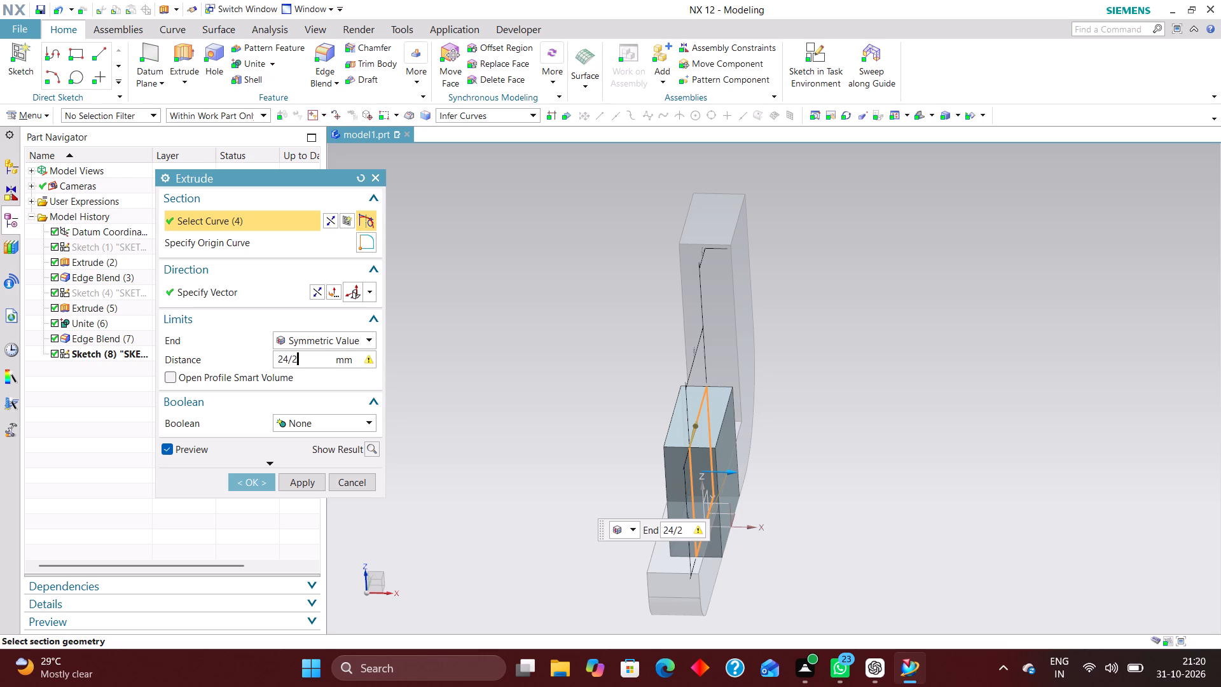
{"action": "key", "text": "Return"}
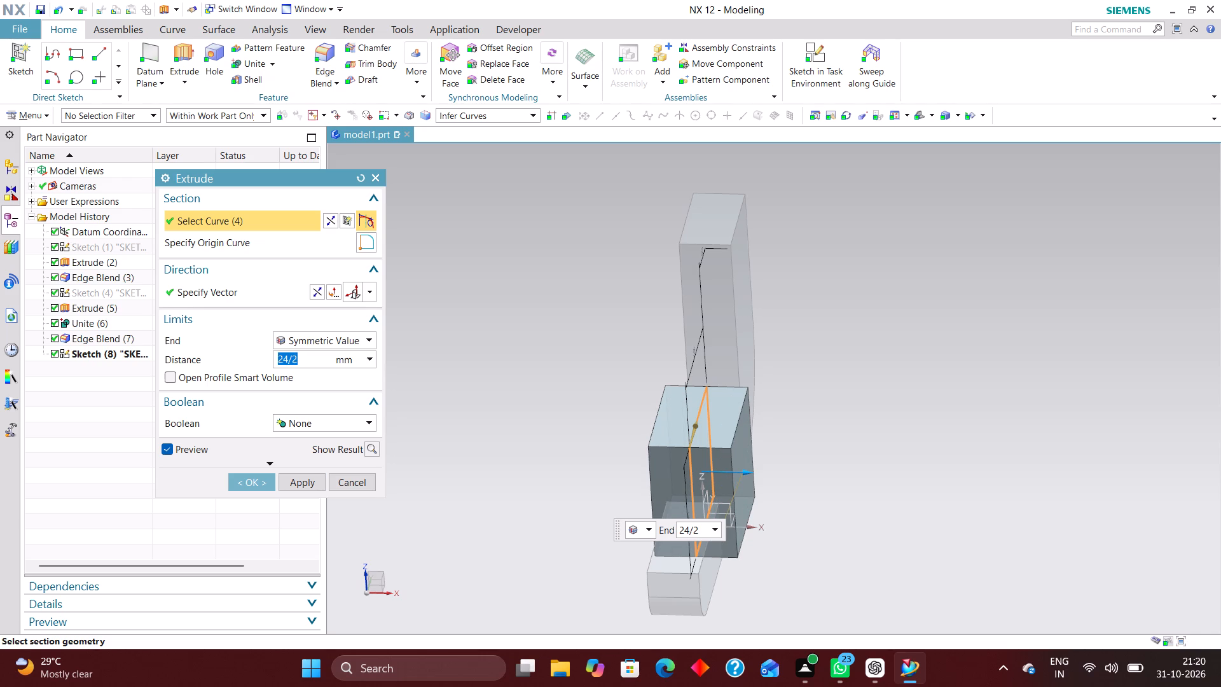
{"action": "left_click", "coordinate": [265, 483]}
Hide the square sketch used for the new block.
{"action": "middle_click_drag", "start_coordinate": [864, 474], "coordinate": [824, 482]}
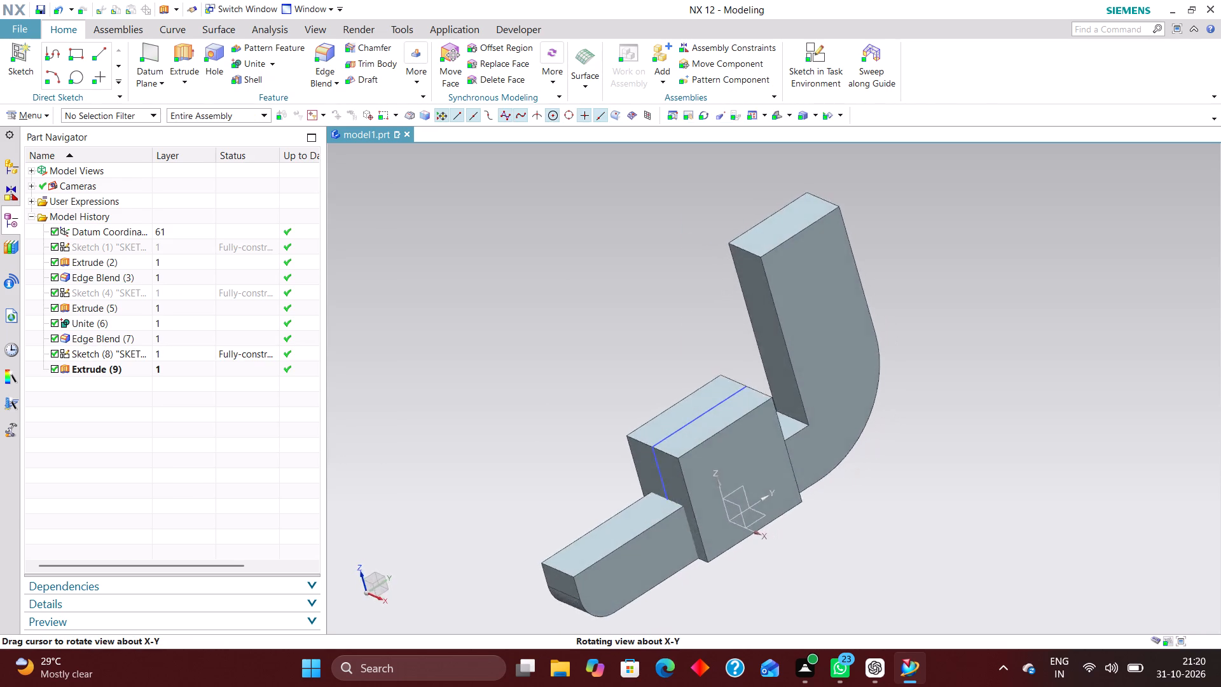
{"action": "middle_click_drag", "start_coordinate": [824, 482], "coordinate": [839, 487]}
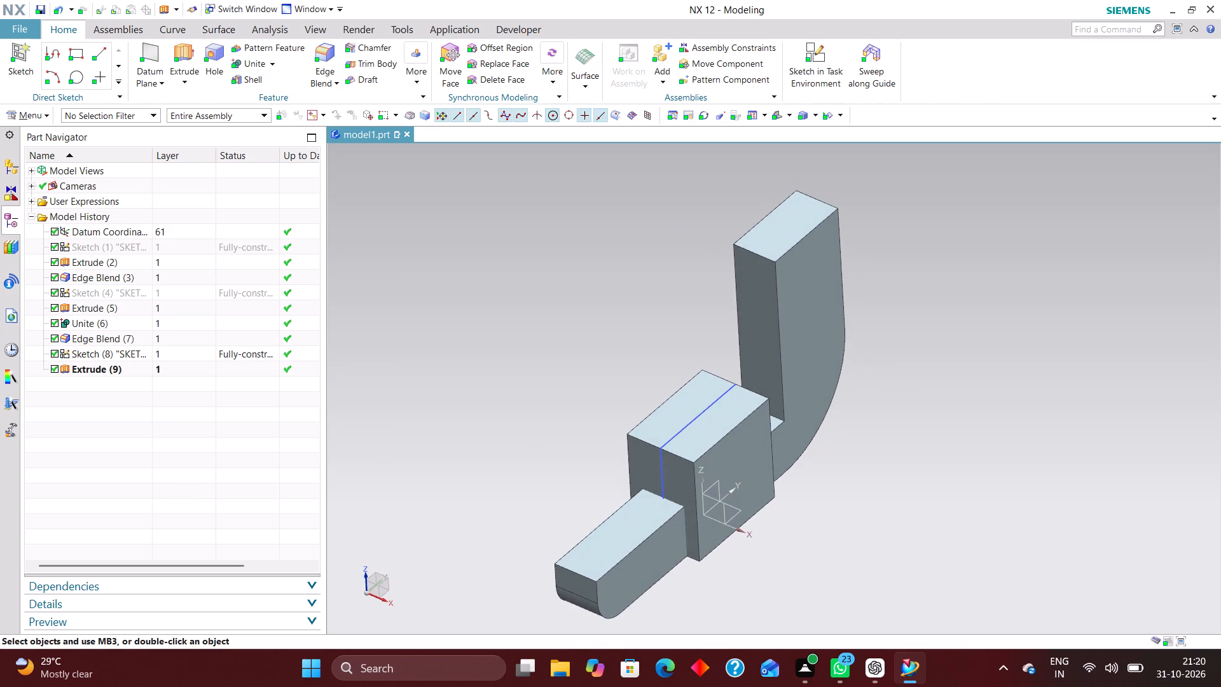
{"action": "scroll", "coordinate": [698, 475], "scroll_direction": "up", "scroll_amount": 3}
{"action": "right_click_drag", "start_coordinate": [627, 466], "coordinate": [630, 494]}
Unite the square block with the L-shaped body, using the L-shaped body as the target.
{"action": "middle_click_drag", "start_coordinate": [920, 490], "coordinate": [888, 490]}
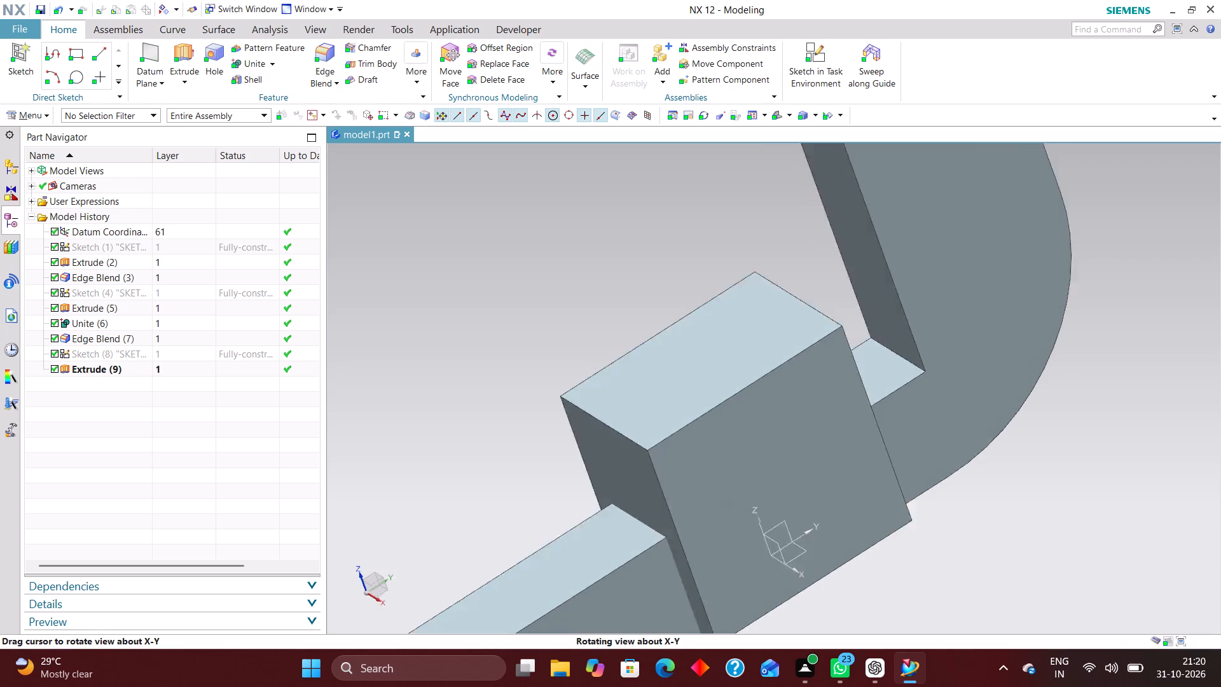
{"action": "middle_click_drag", "start_coordinate": [888, 490], "coordinate": [893, 490]}
{"action": "scroll", "coordinate": [992, 497], "scroll_direction": "down", "scroll_amount": 1}
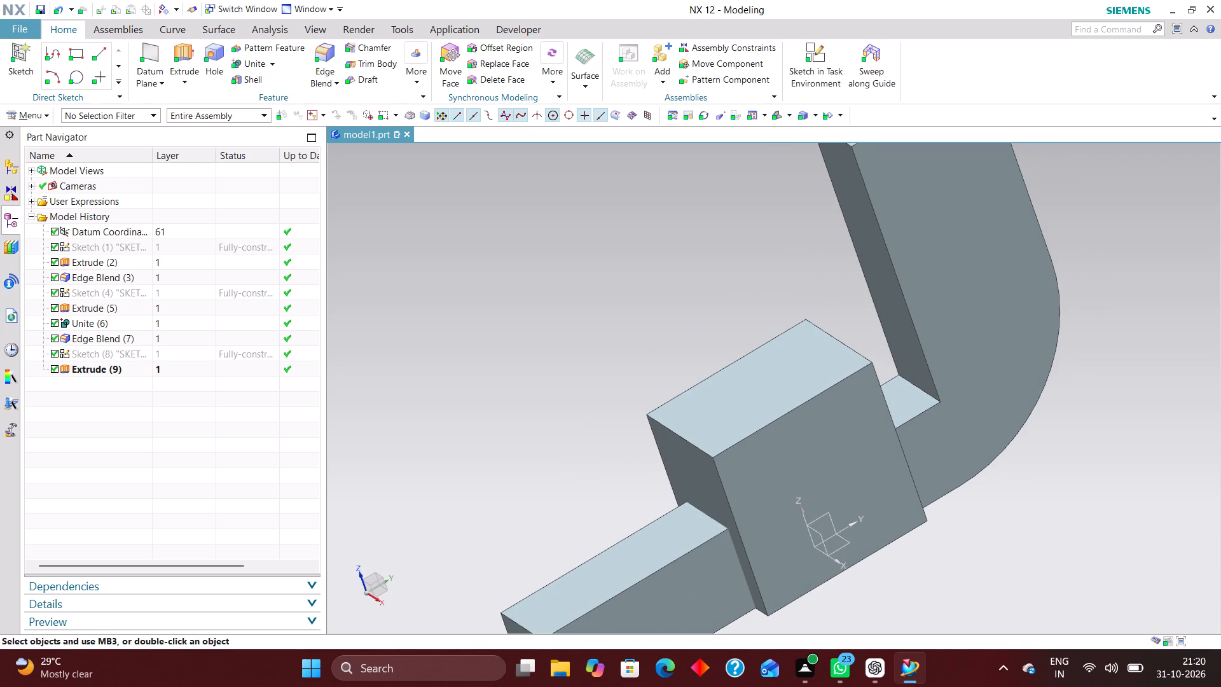
{"action": "left_click", "coordinate": [248, 60]}
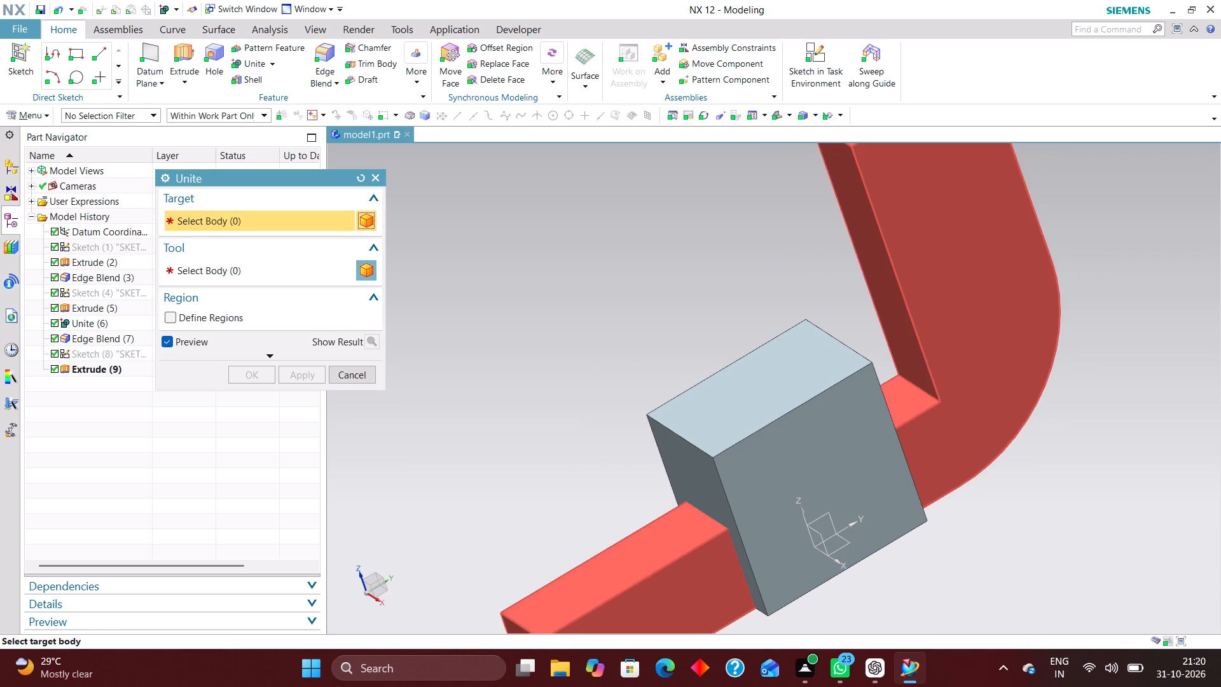
{"action": "left_click", "coordinate": [653, 588]}
{"action": "left_click", "coordinate": [753, 463]}
{"action": "left_click", "coordinate": [254, 373]}
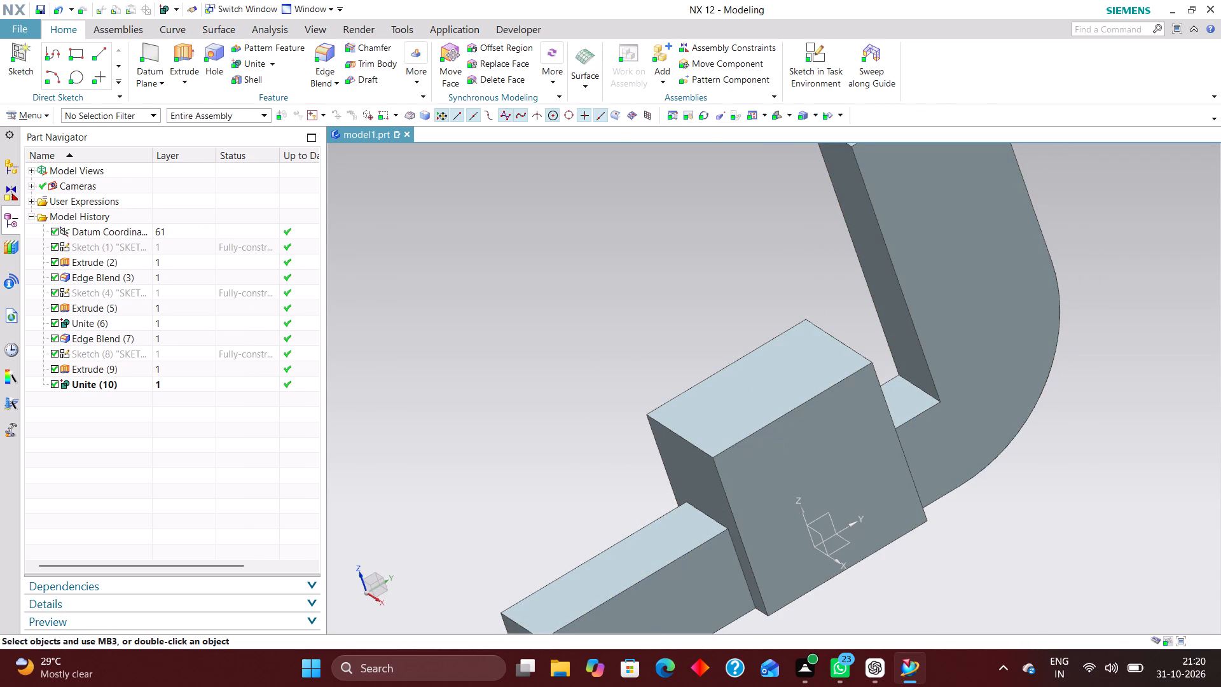
Create a new sketch on the YZ datum plane of the united bracket.
{"action": "left_click", "coordinate": [776, 116]}
{"action": "scroll", "coordinate": [883, 419], "scroll_direction": "up", "scroll_amount": 2}
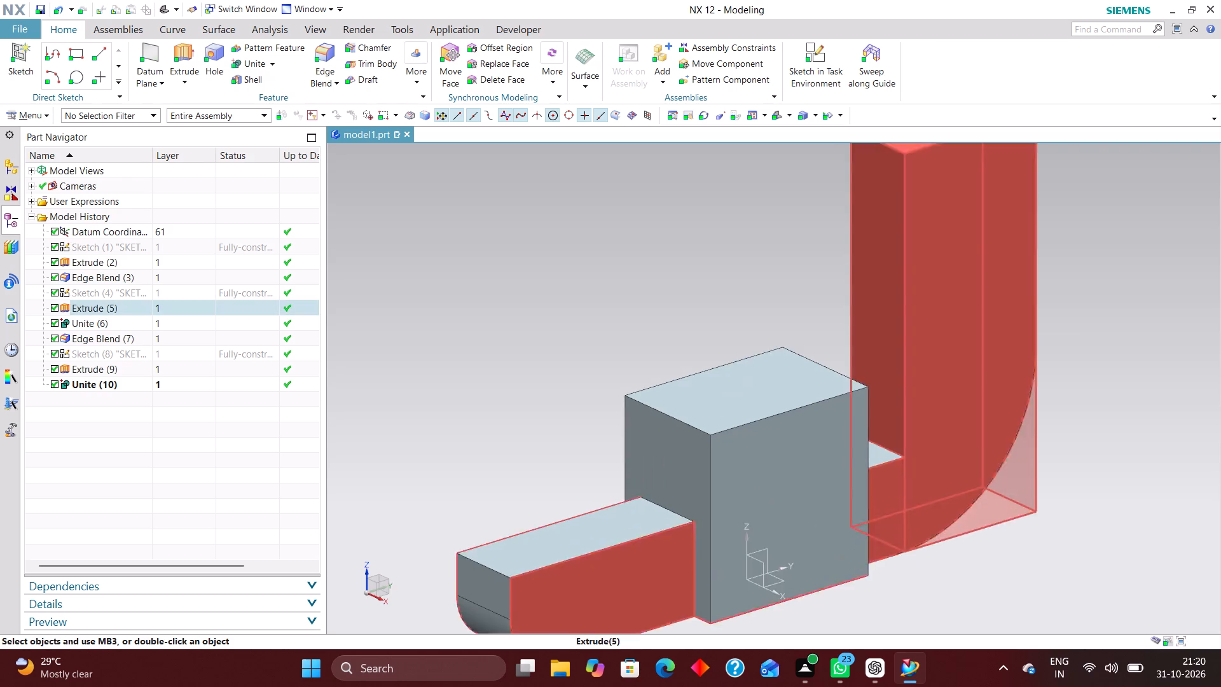
{"action": "middle_click_drag", "start_coordinate": [1018, 531], "coordinate": [988, 527]}
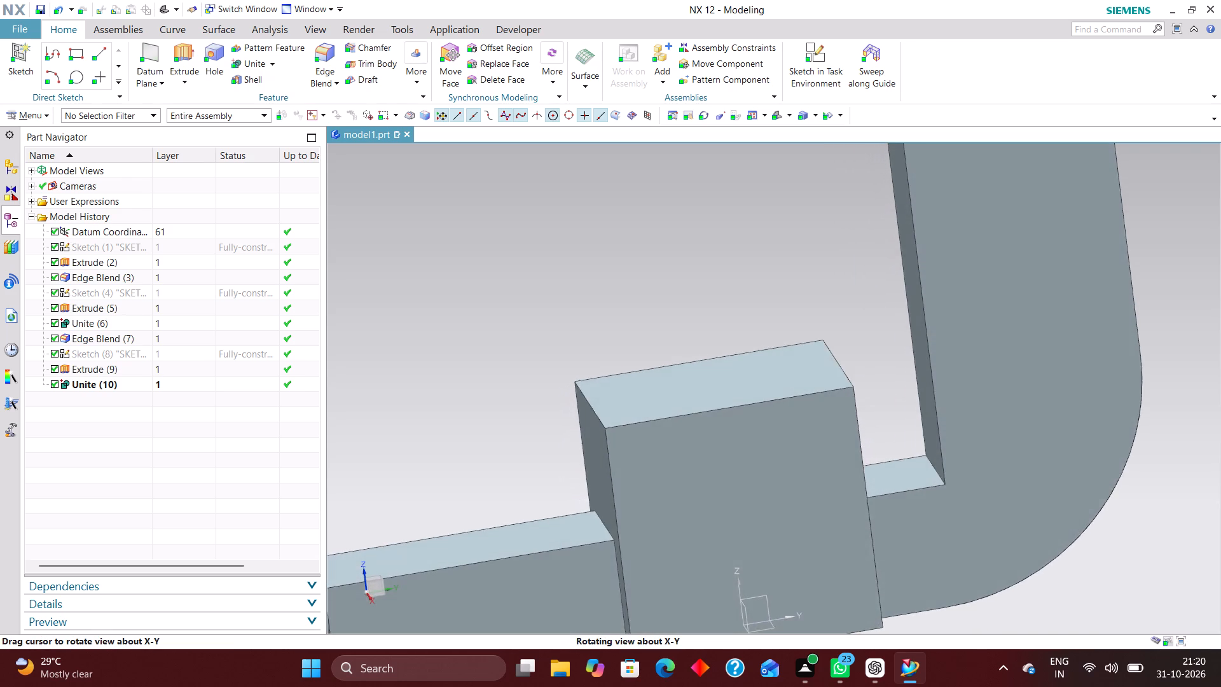
{"action": "middle_click_drag", "start_coordinate": [988, 527], "coordinate": [993, 527]}
{"action": "left_click", "coordinate": [817, 59]}
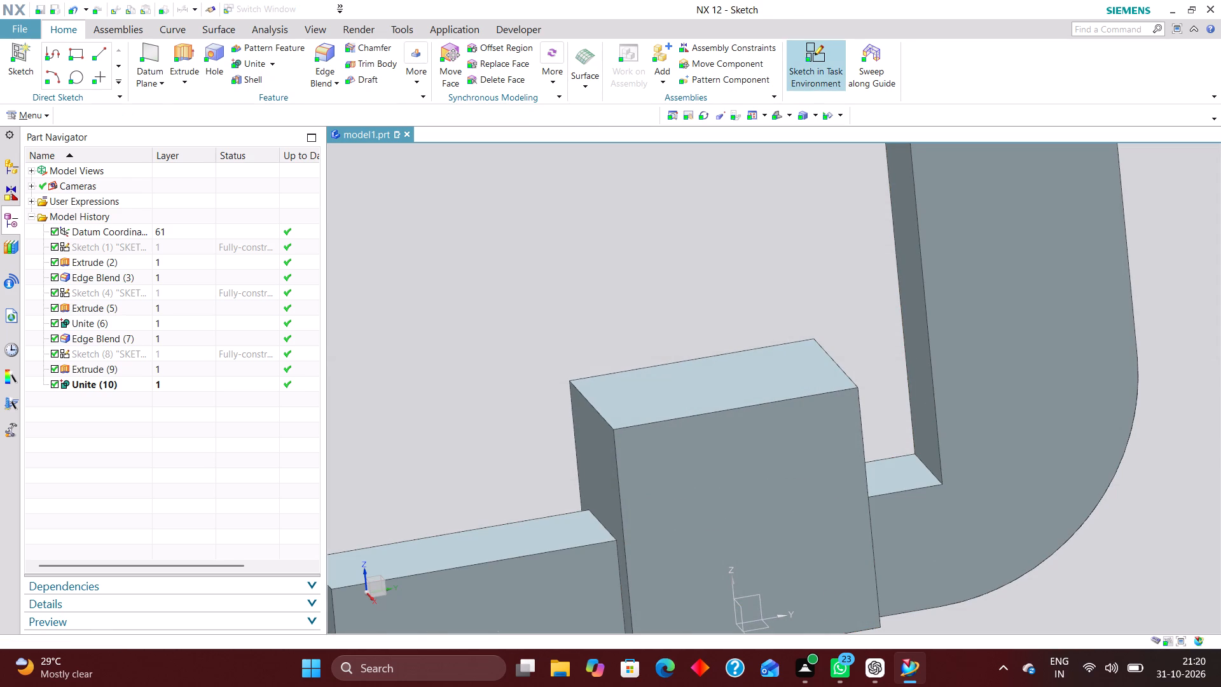
{"action": "middle_click_drag", "start_coordinate": [831, 297], "coordinate": [856, 291]}
{"action": "scroll", "coordinate": [832, 303], "scroll_direction": "down", "scroll_amount": 1}
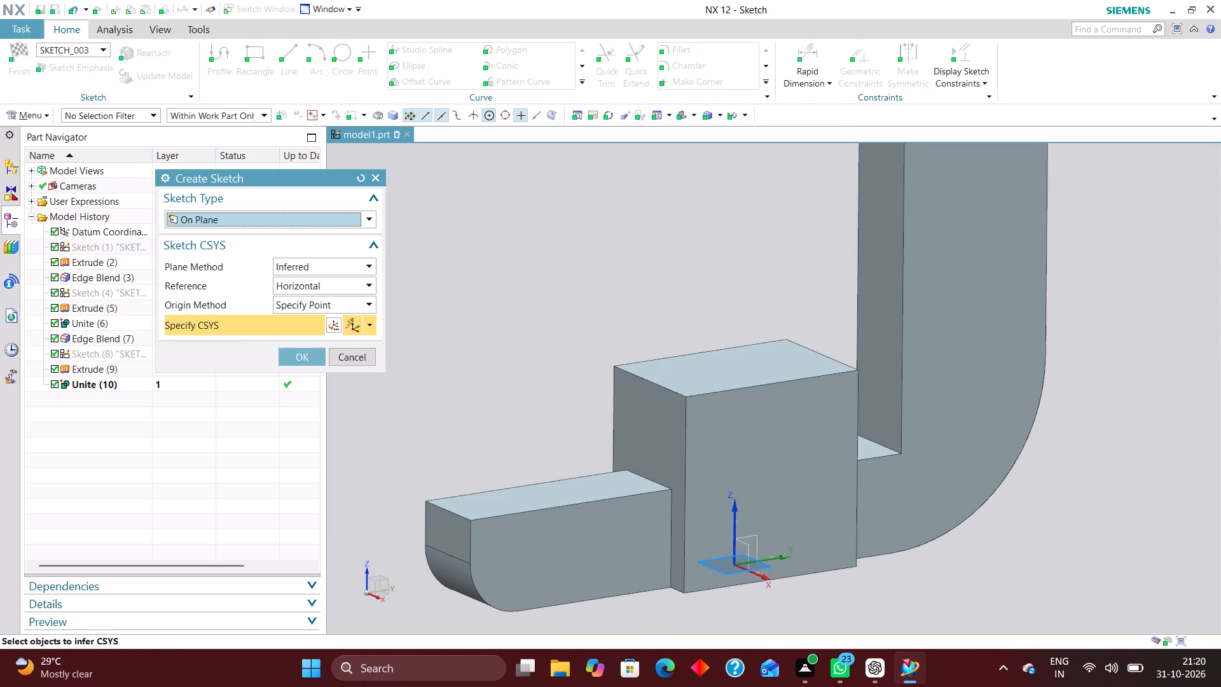
{"action": "left_click", "coordinate": [749, 534]}
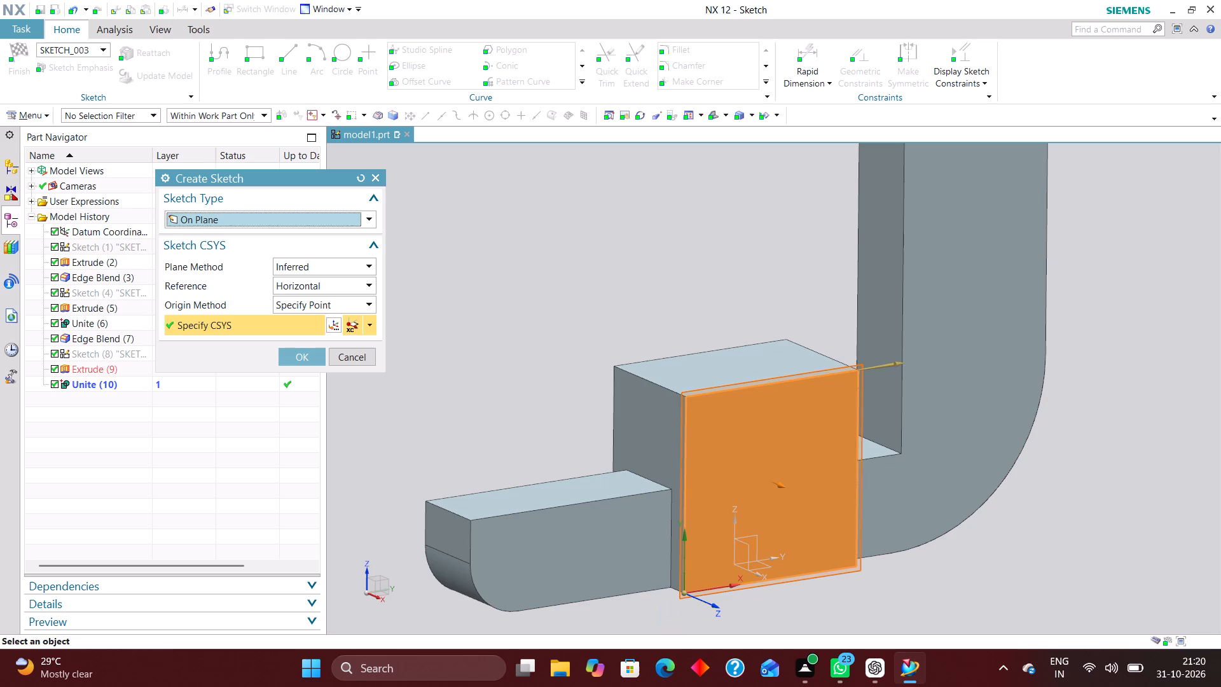
{"action": "left_click", "coordinate": [361, 178]}
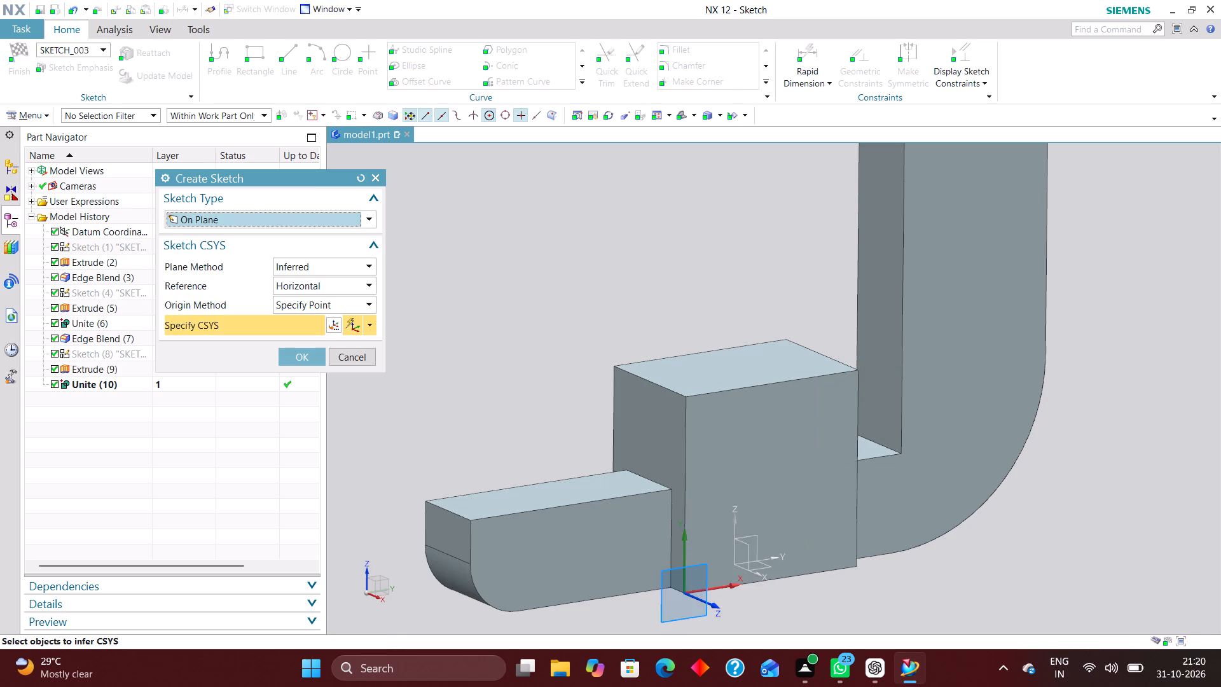
{"action": "left_click", "coordinate": [752, 537]}
{"action": "left_click", "coordinate": [298, 362]}
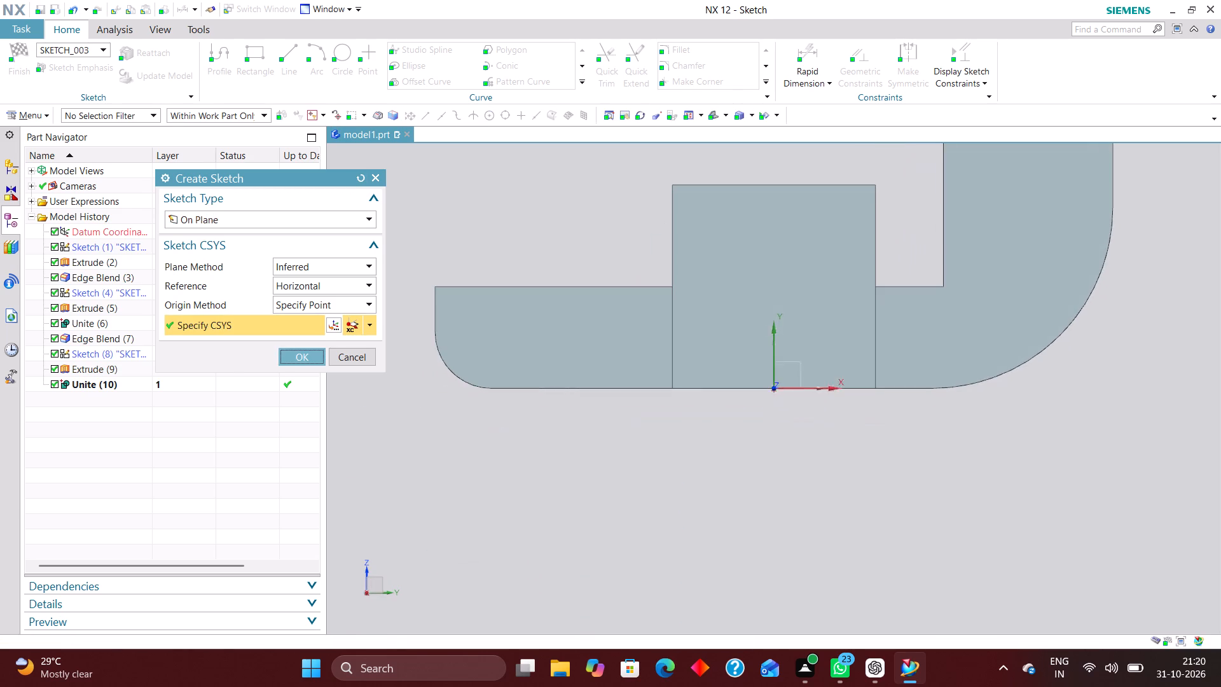
Sketch a rectangle about 15 mm wide spanning the gap between the square block and the bracket's vertical leg.
{"action": "scroll", "coordinate": [729, 552], "scroll_direction": "down", "scroll_amount": 3}
{"action": "scroll", "coordinate": [831, 420], "scroll_direction": "up", "scroll_amount": 4}
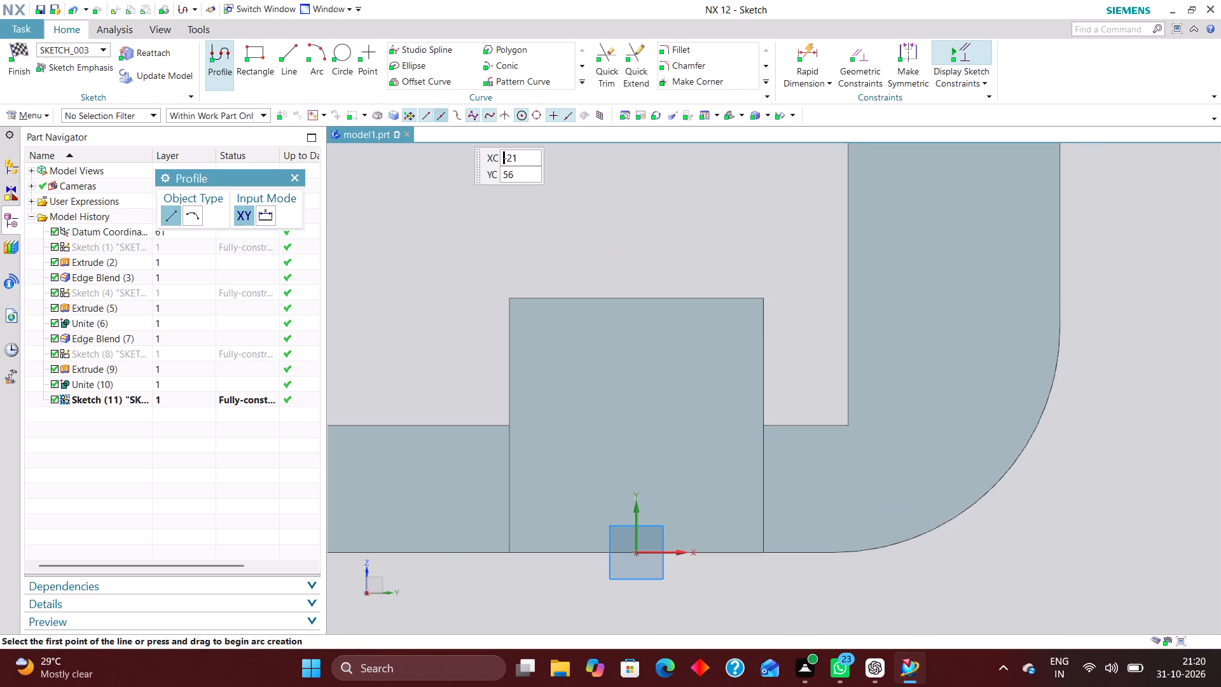
{"action": "left_click", "coordinate": [252, 53]}
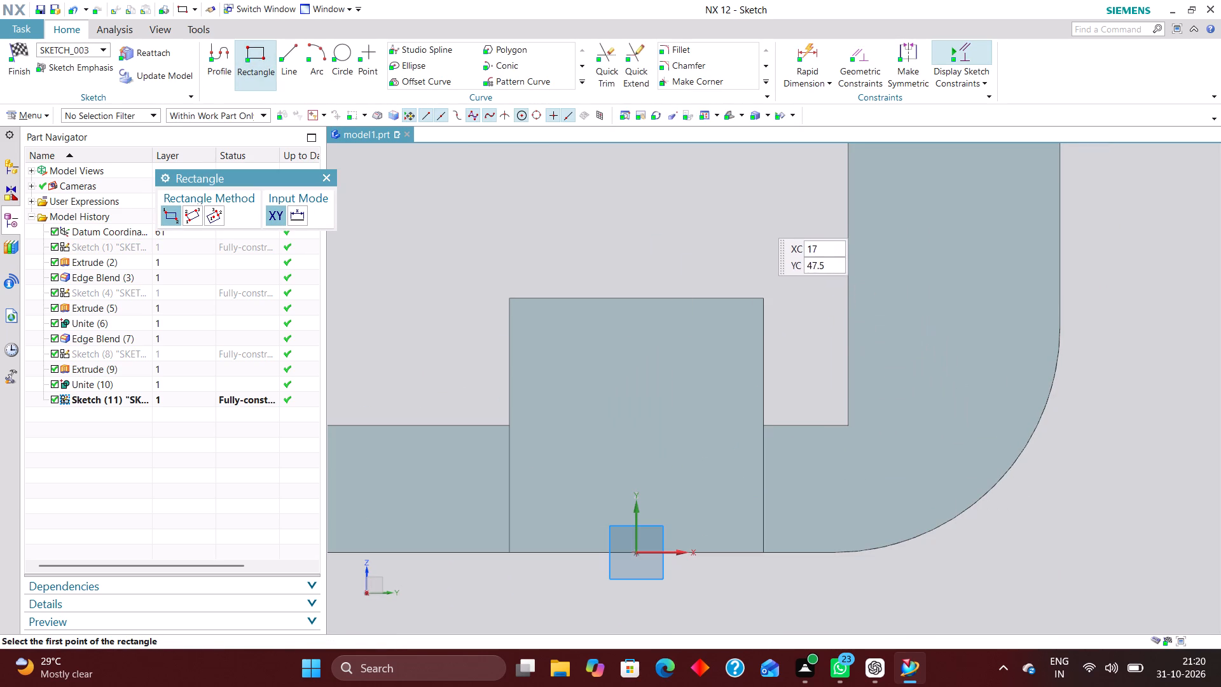
{"action": "left_click_drag", "start_coordinate": [754, 211], "coordinate": [760, 216]}
{"action": "left_click", "coordinate": [860, 448]}
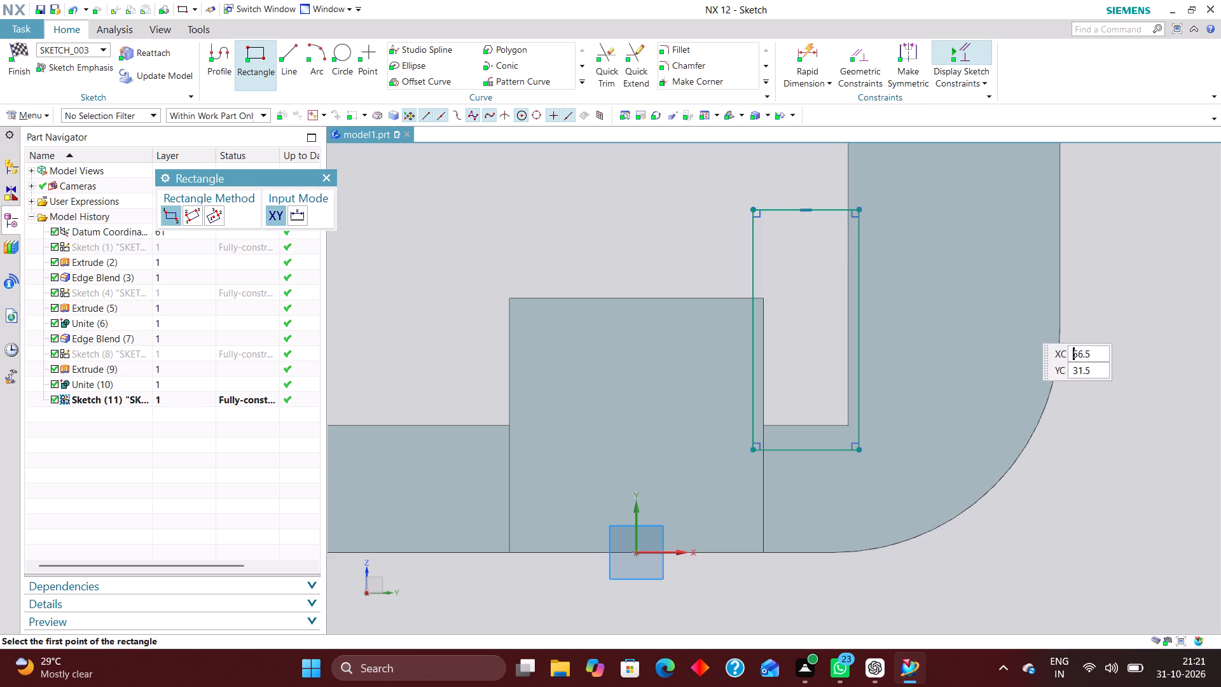
Dimension the rectangle's block-side vertical edge at 18 mm from the sketch's vertical axis.
{"action": "left_click", "coordinate": [810, 54]}
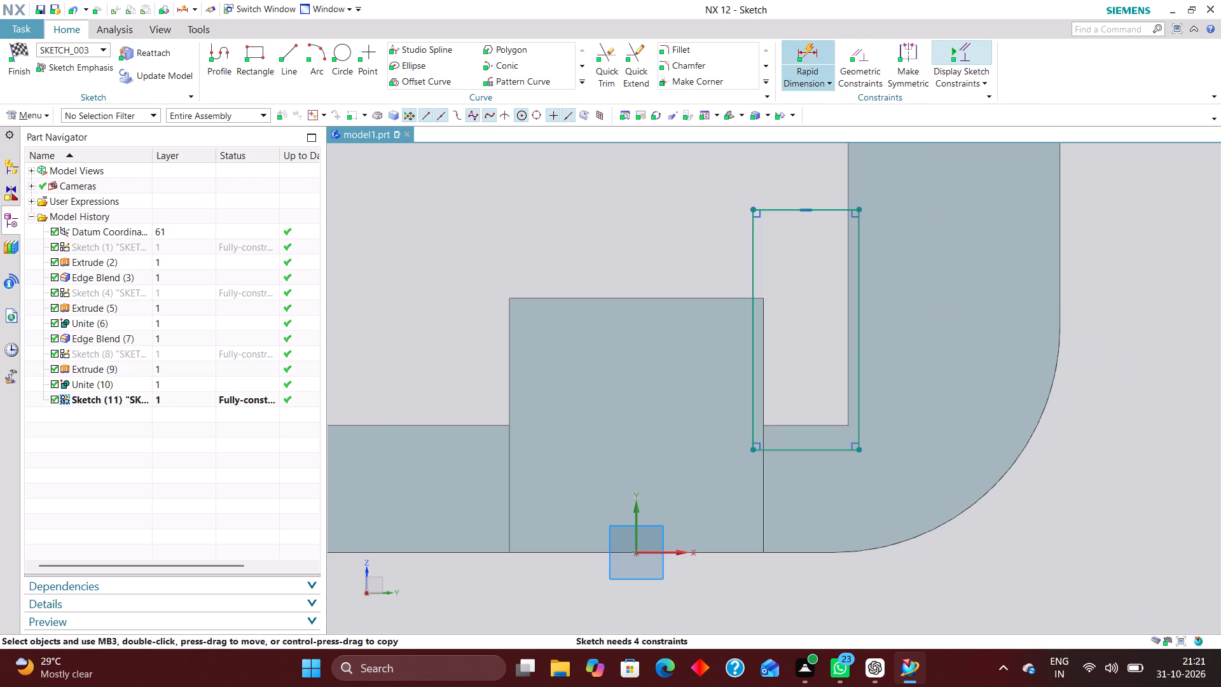
{"action": "left_click", "coordinate": [640, 525]}
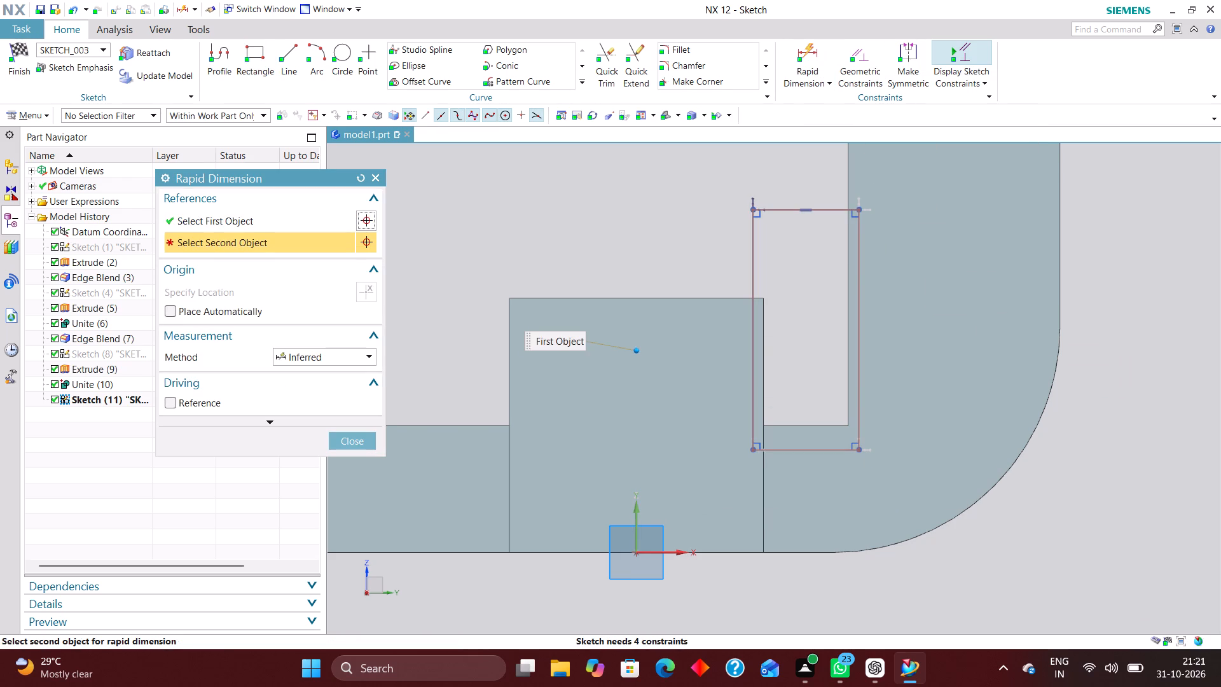
{"action": "left_click", "coordinate": [750, 424]}
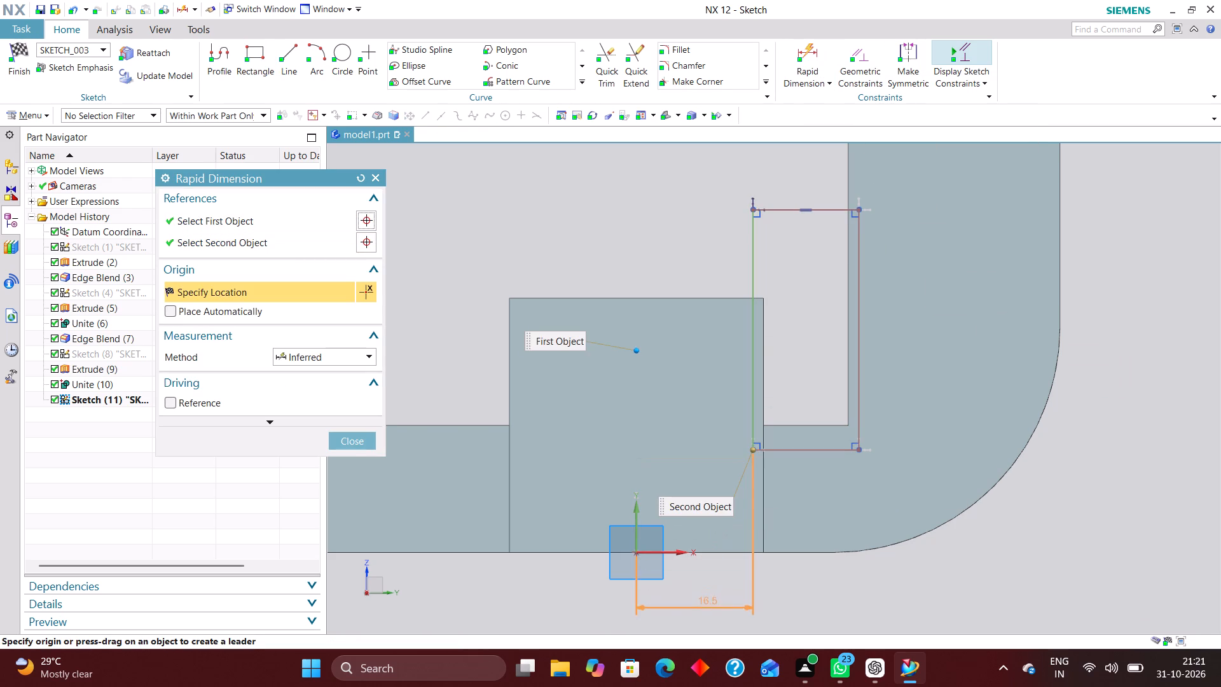
{"action": "left_click", "coordinate": [706, 602]}
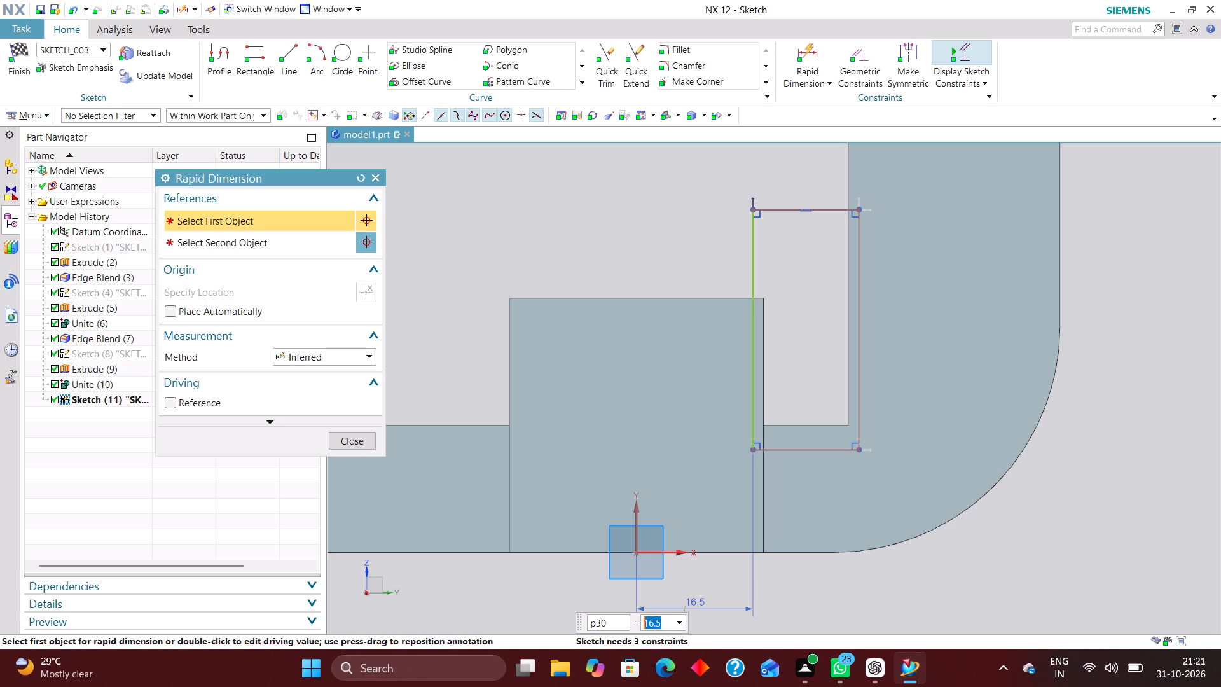
{"action": "type", "text": "17"}
{"action": "key", "text": "Return"}
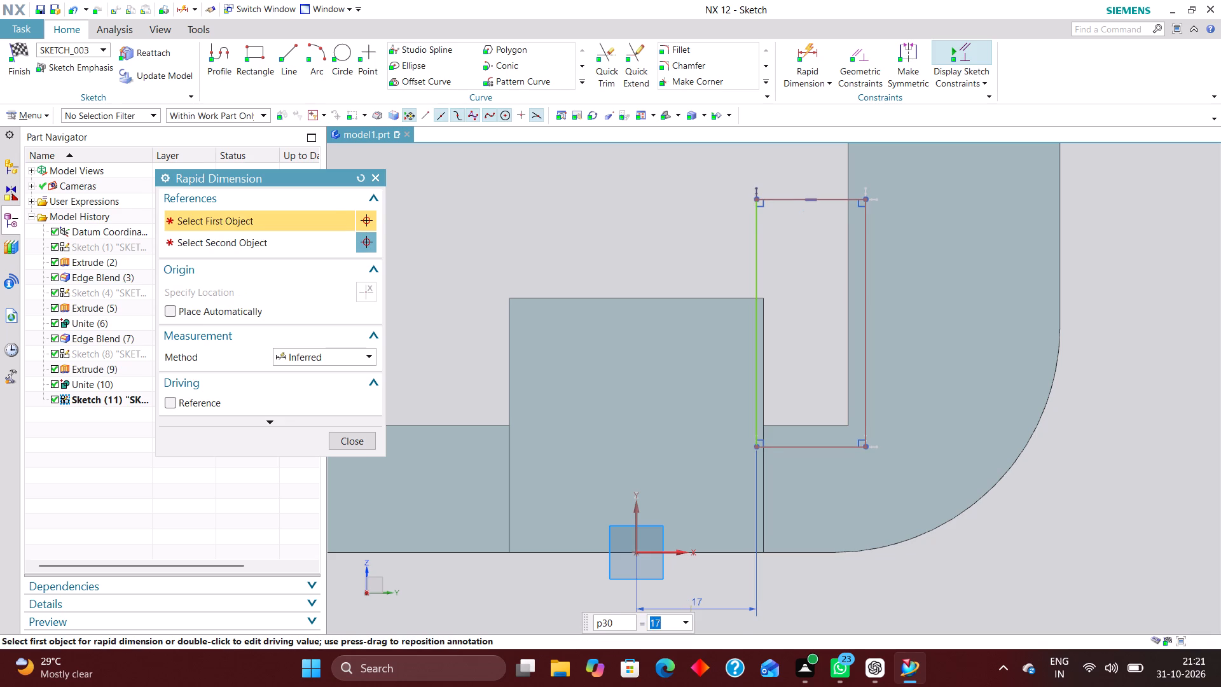
{"action": "type", "text": "18"}
{"action": "key", "text": "Return"}
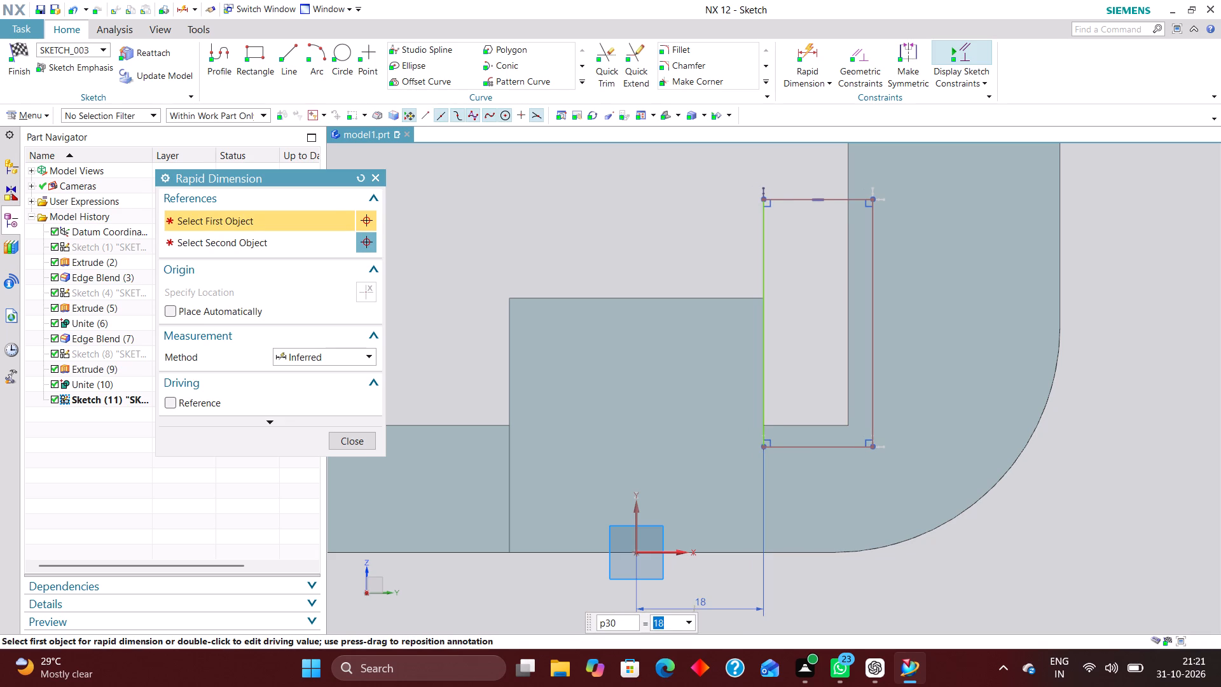
Add a width dimension to the rectangle, keeping its drawn value.
{"action": "left_click", "coordinate": [842, 449]}
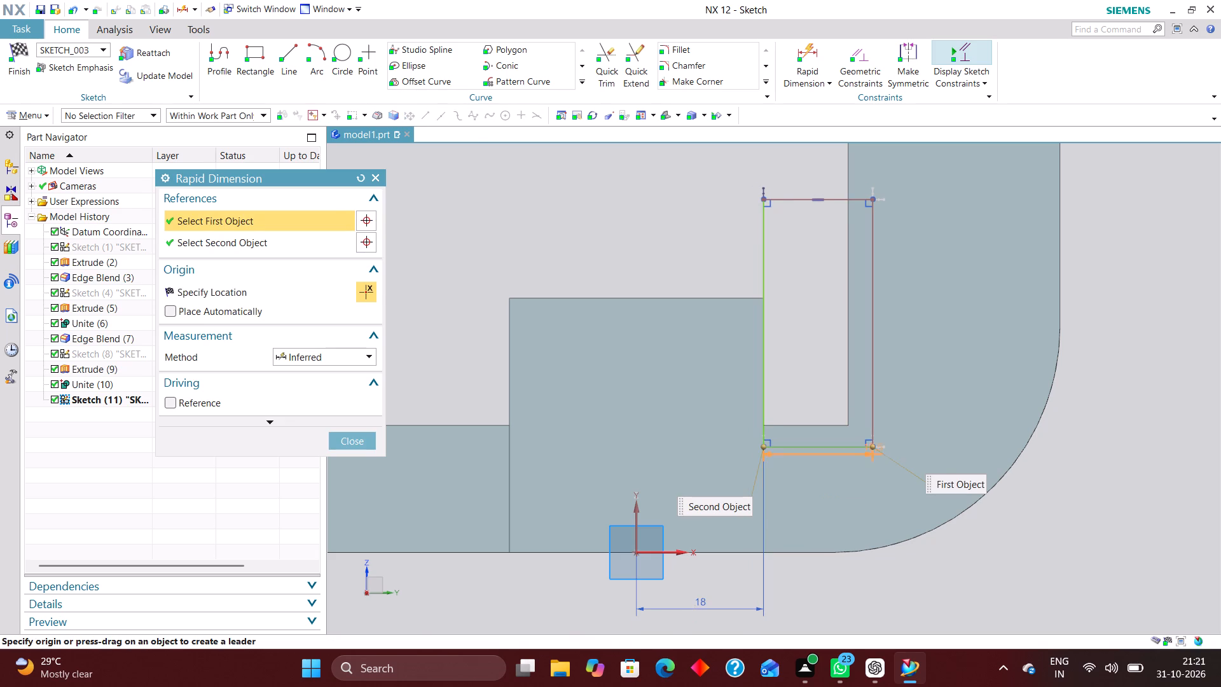
{"action": "left_click", "coordinate": [819, 507]}
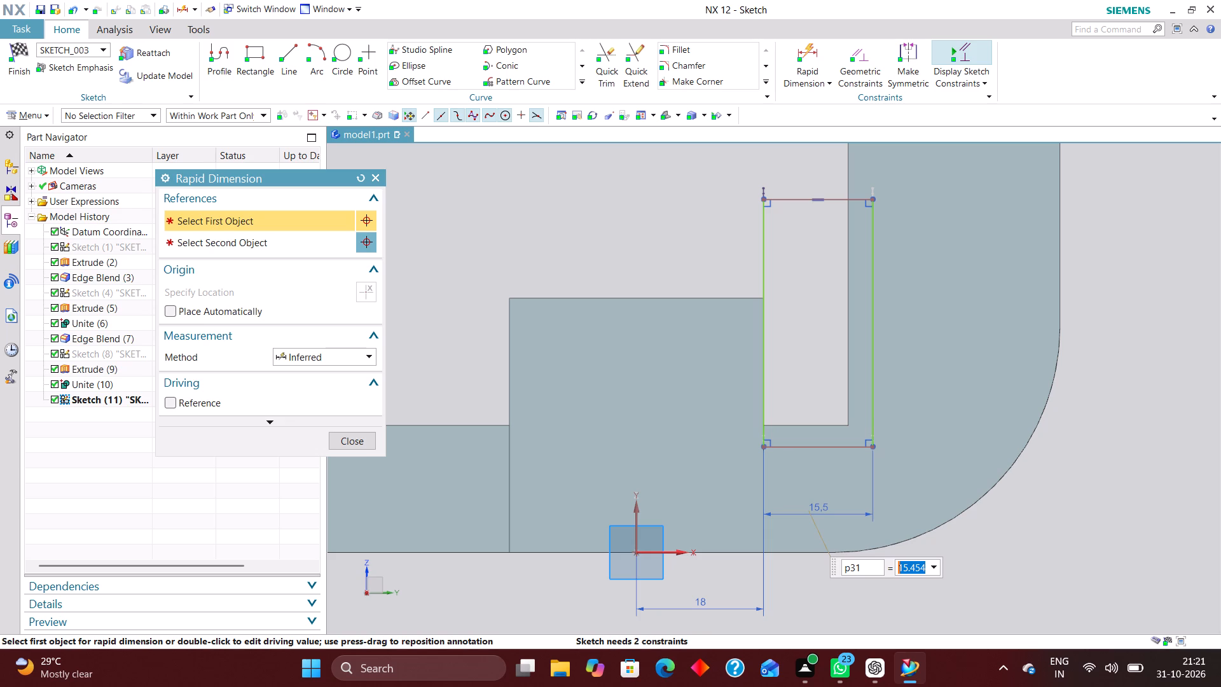
Dimension the rectangle's top edge at 36 mm above the horizontal axis and finish the sketch.
{"action": "left_click", "coordinate": [666, 553]}
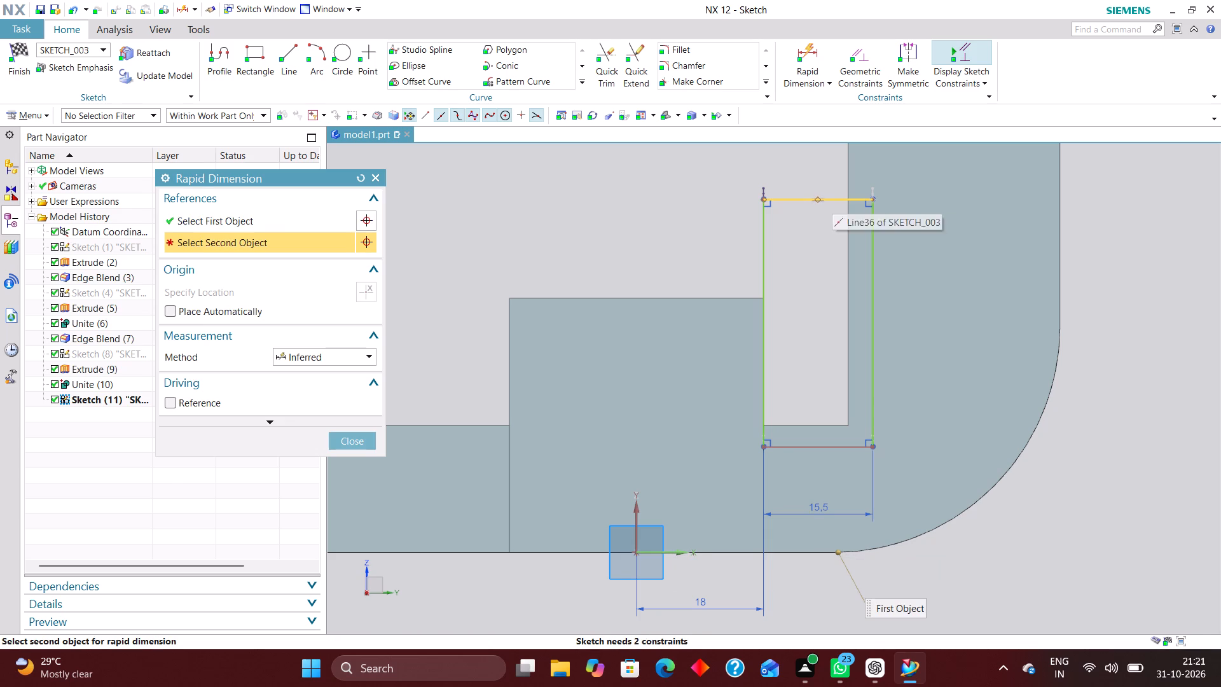
{"action": "left_click", "coordinate": [832, 197]}
{"action": "left_click", "coordinate": [1025, 357]}
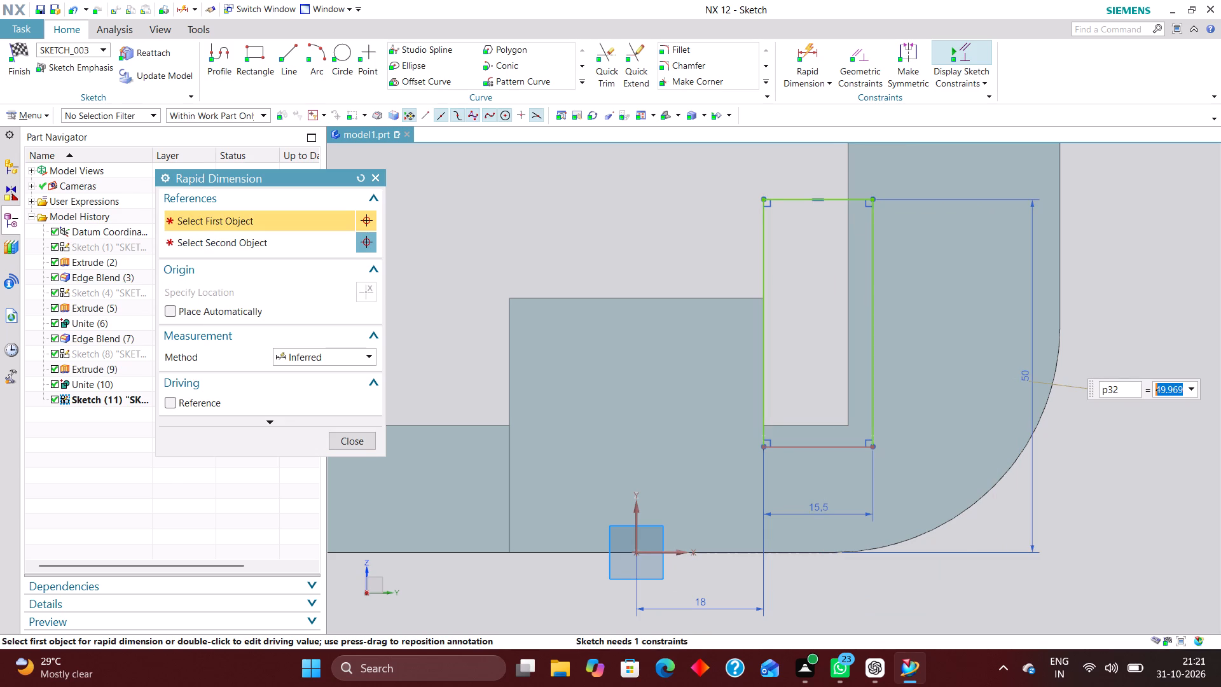
{"action": "type", "text": "36"}
{"action": "key", "text": "Return"}
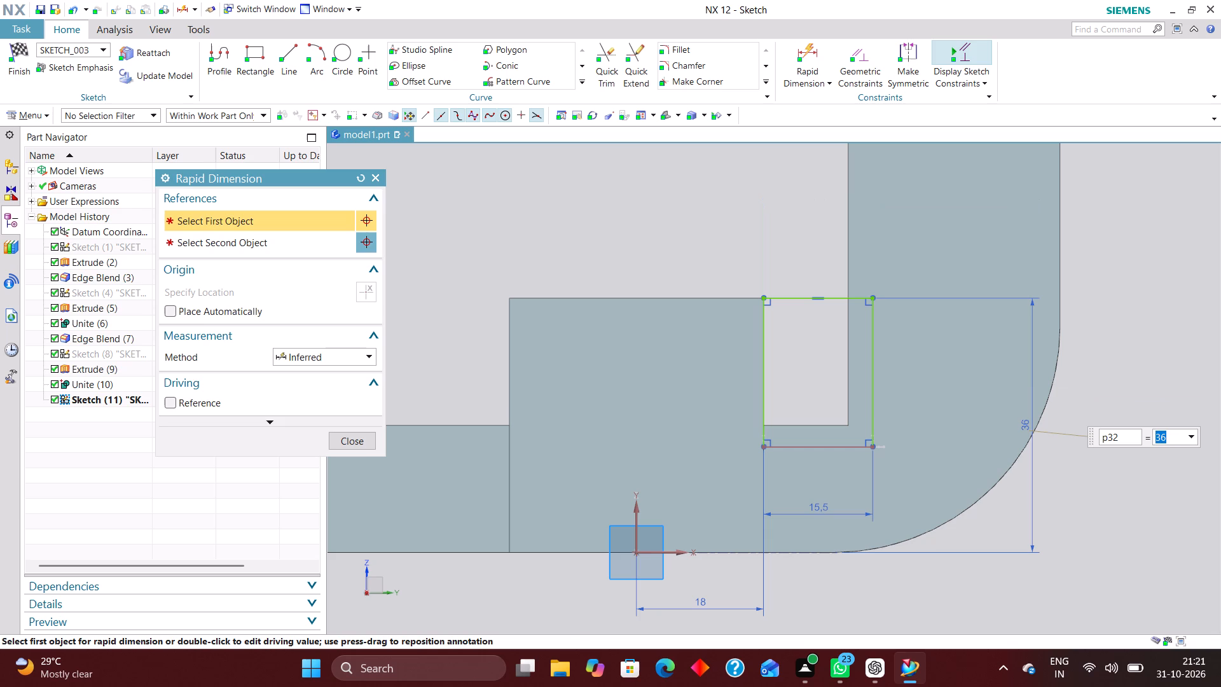
{"action": "left_click", "coordinate": [358, 443]}
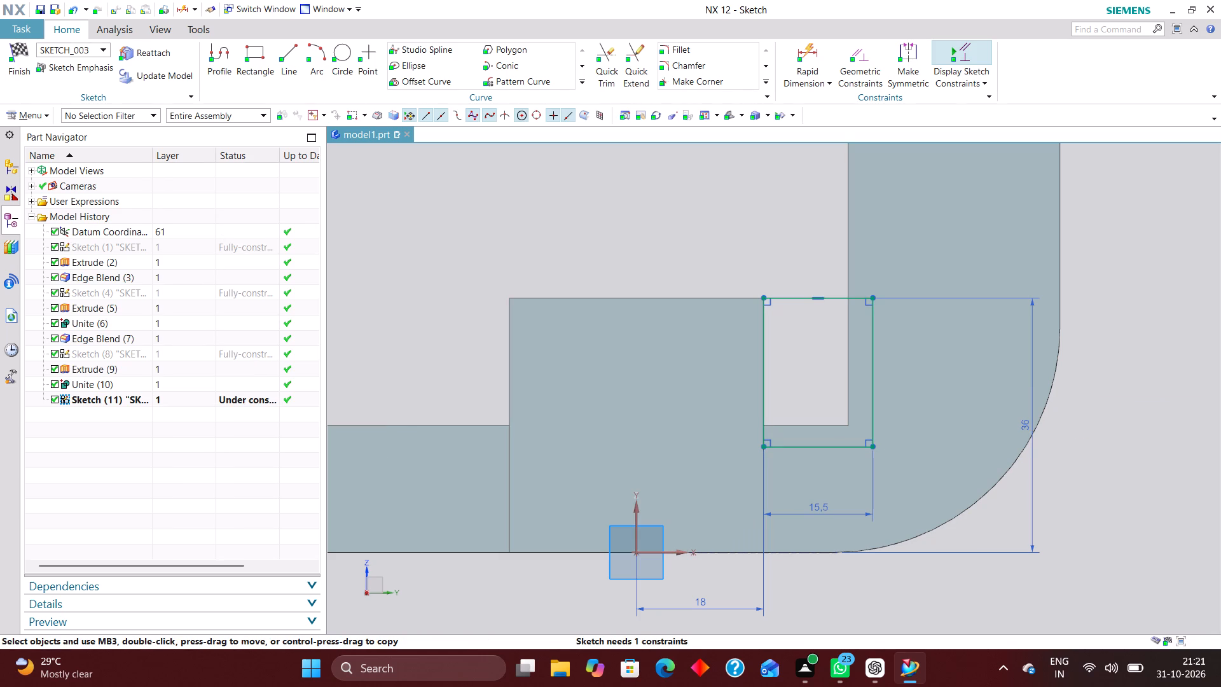
{"action": "left_click", "coordinate": [22, 50]}
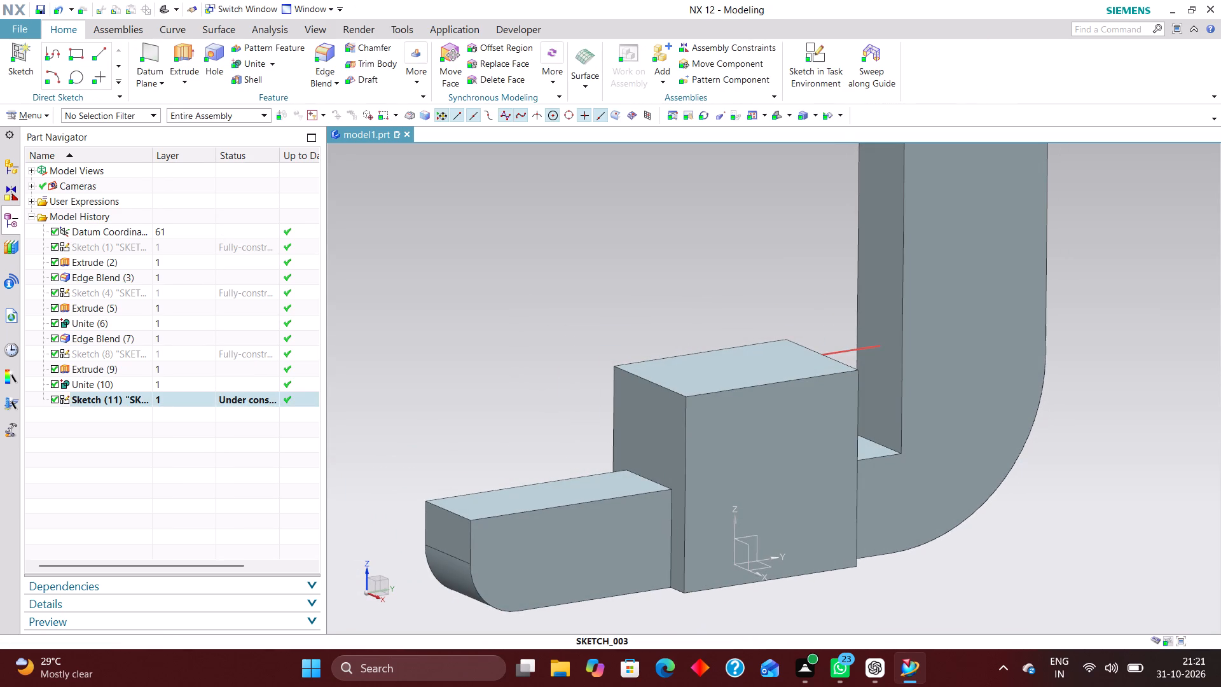
Extrude the gap rectangle with a symmetric value of 12 mm as a separate body with Boolean None.
{"action": "left_click", "coordinate": [188, 59]}
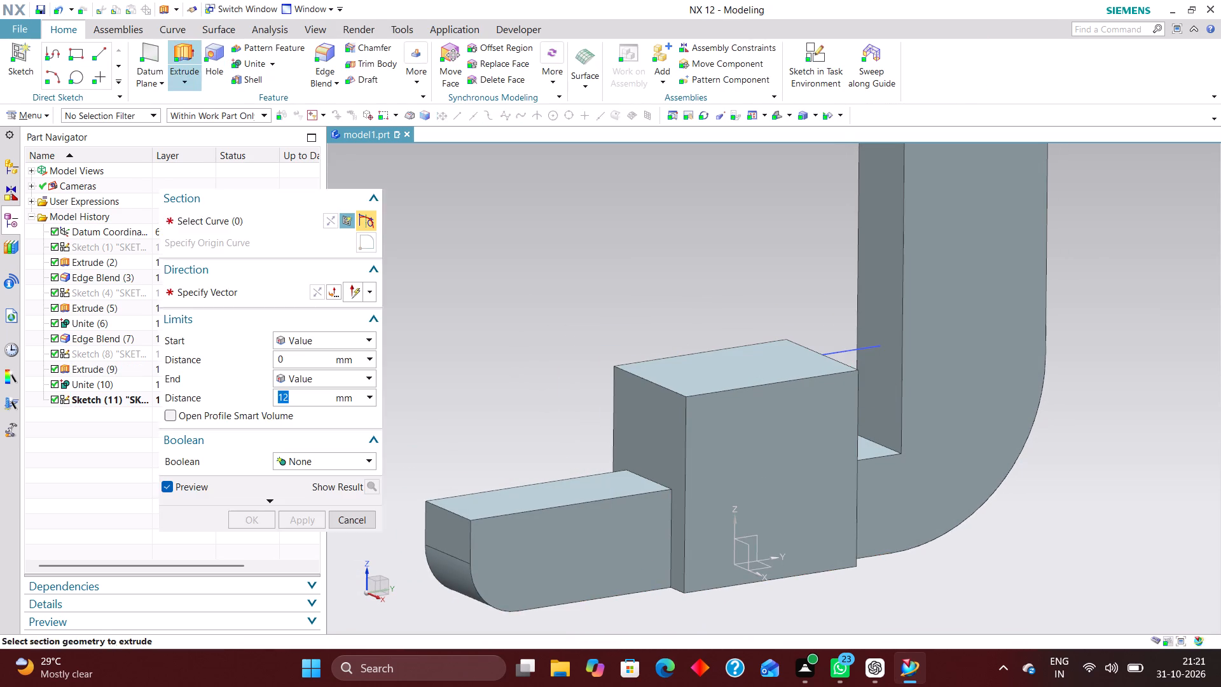
{"action": "scroll", "coordinate": [838, 355], "scroll_direction": "up", "scroll_amount": 1}
{"action": "left_click", "coordinate": [839, 350]}
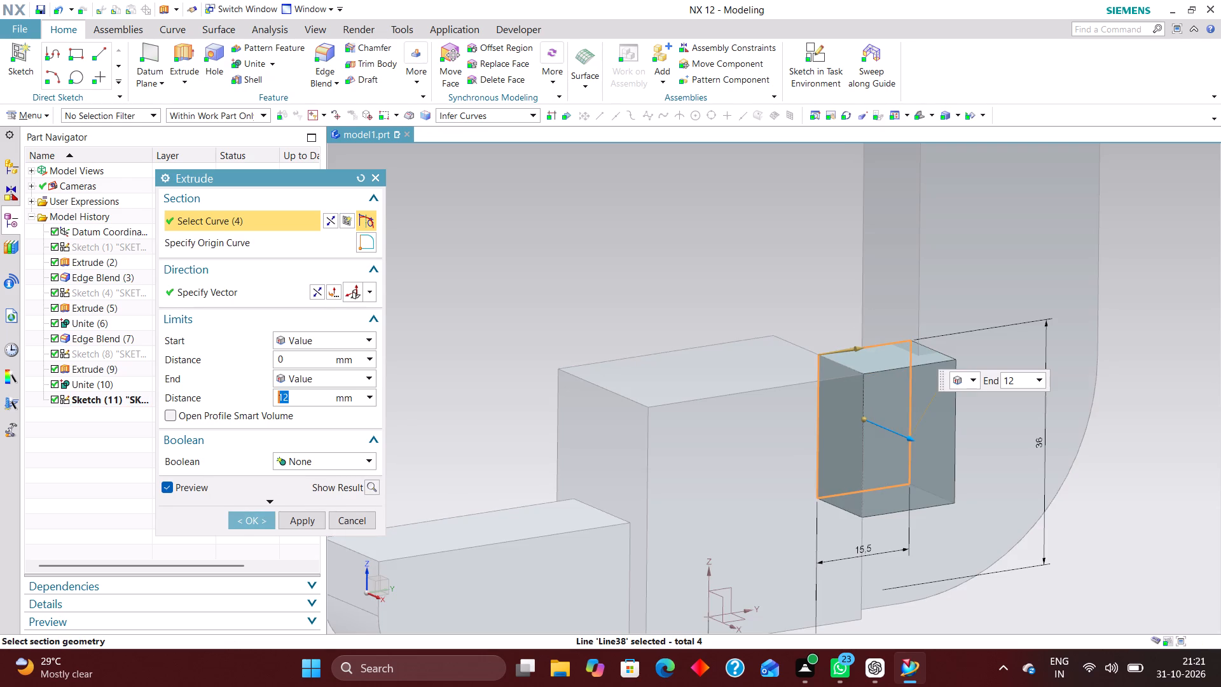
{"action": "left_click", "coordinate": [346, 340]}
{"action": "left_click", "coordinate": [329, 368]}
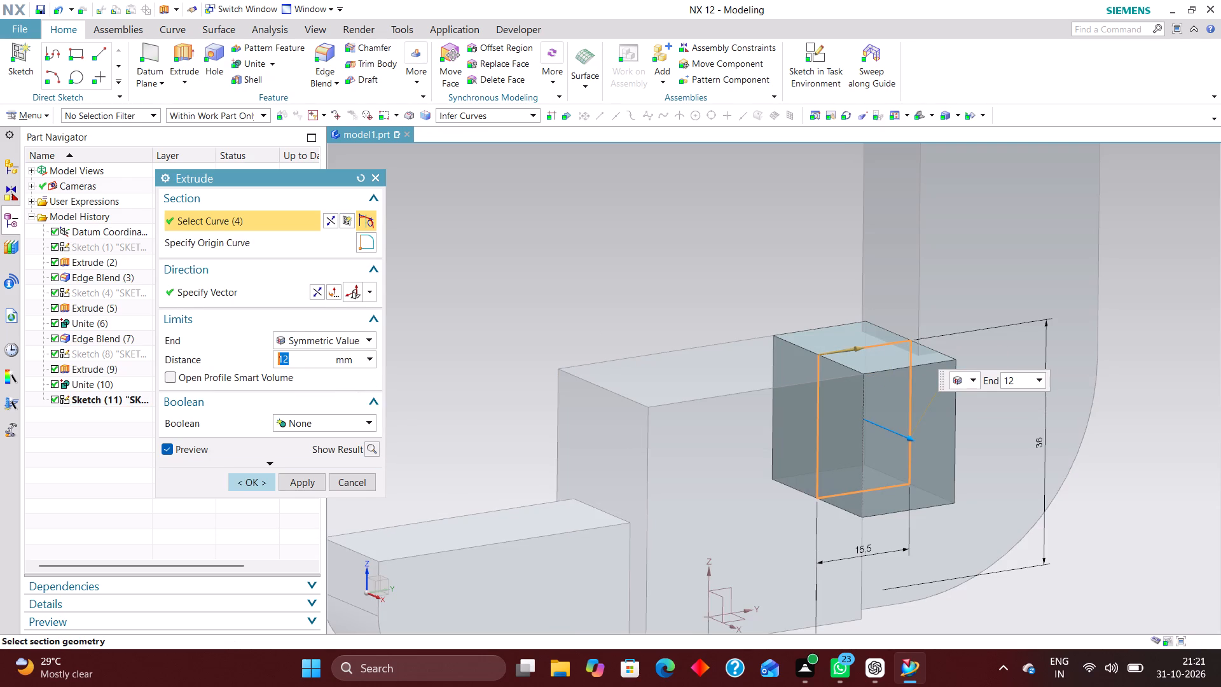
{"action": "middle_click_drag", "start_coordinate": [633, 296], "coordinate": [658, 352]}
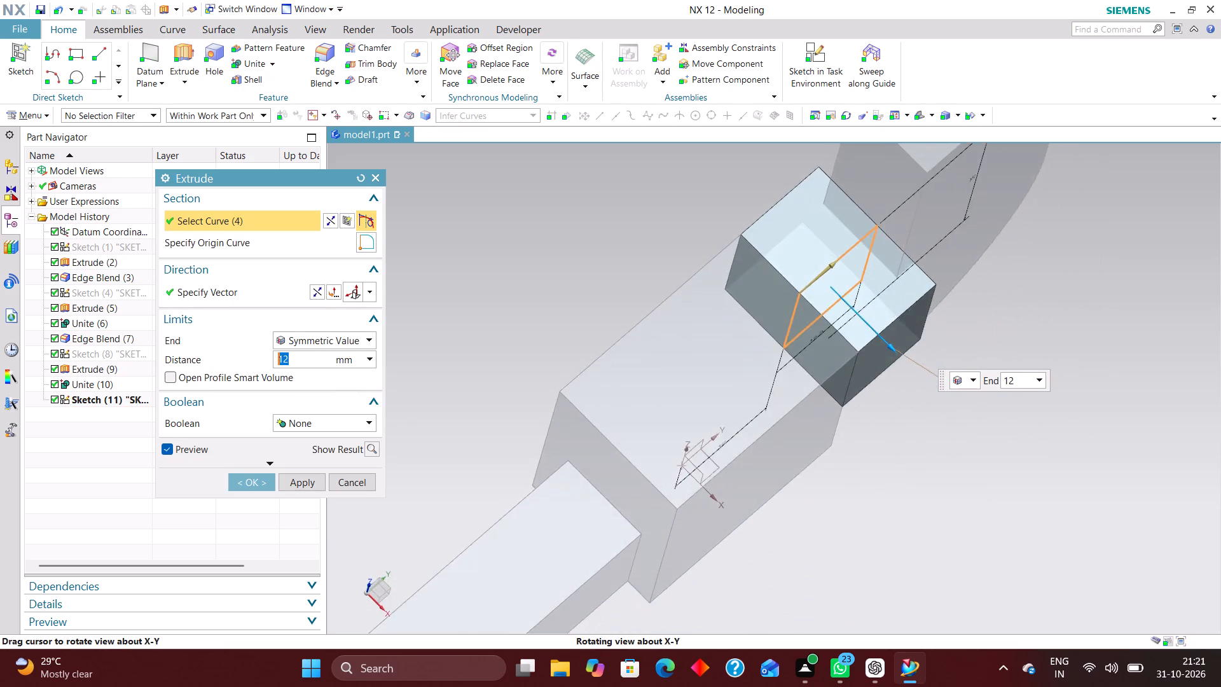
{"action": "middle_click_drag", "start_coordinate": [658, 352], "coordinate": [642, 353]}
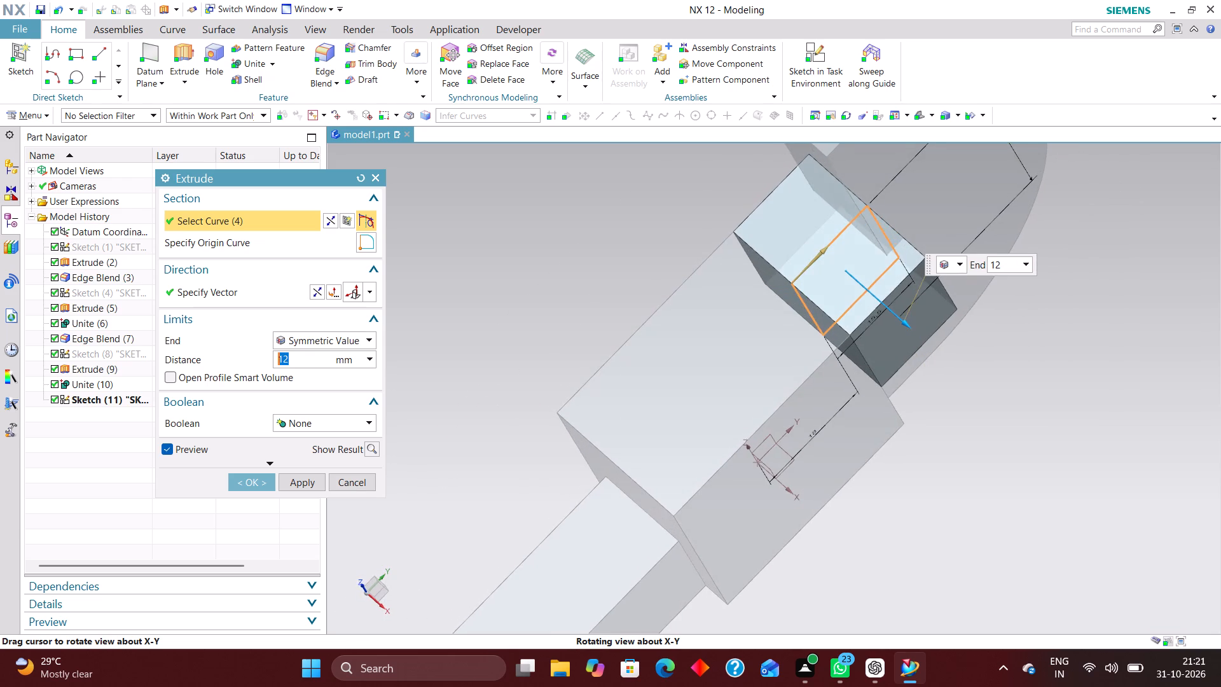
{"action": "middle_click_drag", "start_coordinate": [642, 353], "coordinate": [647, 333]}
{"action": "scroll", "coordinate": [647, 333], "scroll_direction": "up", "scroll_amount": 1}
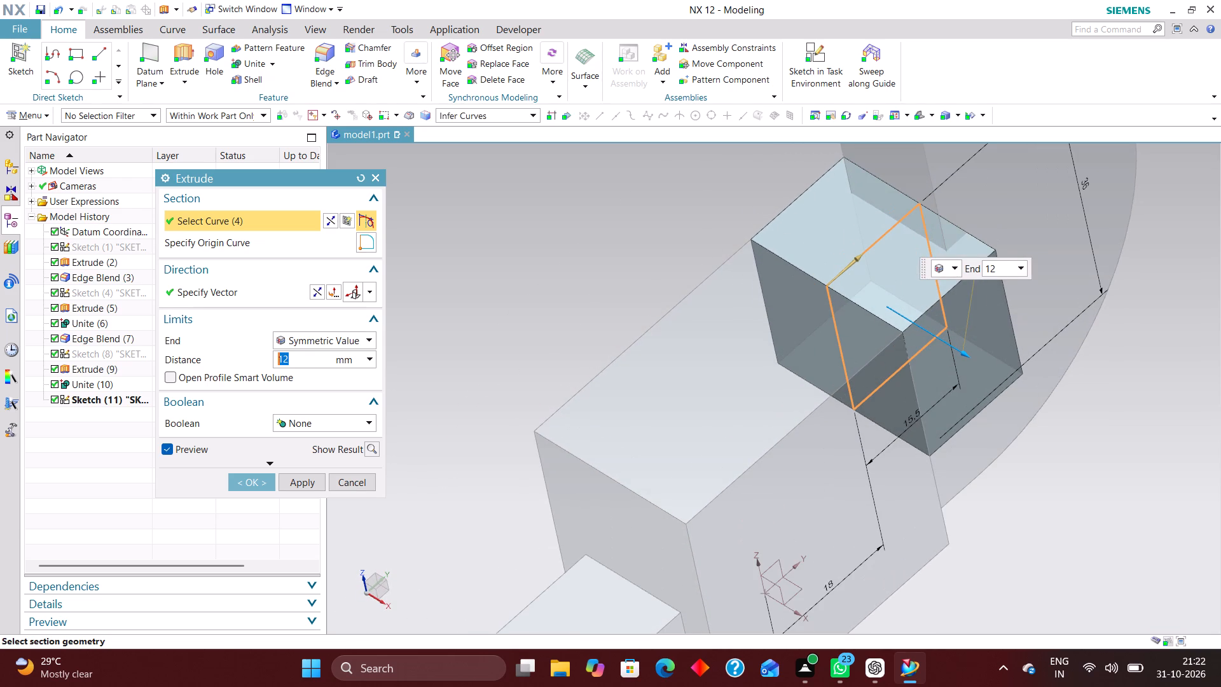
{"action": "left_click", "coordinate": [259, 478]}
Edit the gap-filling extrusion to a symmetric distance of 7.5 mm.
{"action": "middle_click_drag", "start_coordinate": [927, 484], "coordinate": [893, 444]}
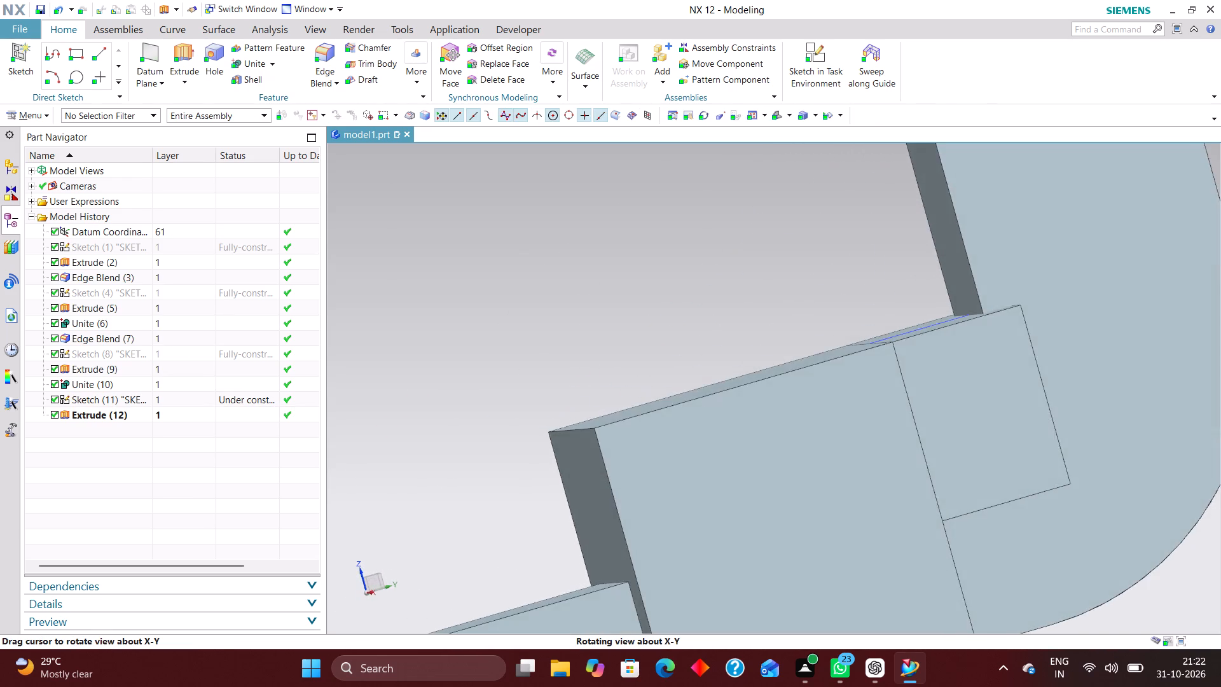
{"action": "middle_click_drag", "start_coordinate": [893, 444], "coordinate": [905, 457]}
{"action": "scroll", "coordinate": [761, 346], "scroll_direction": "down", "scroll_amount": 2}
{"action": "scroll", "coordinate": [940, 375], "scroll_direction": "up", "scroll_amount": 2}
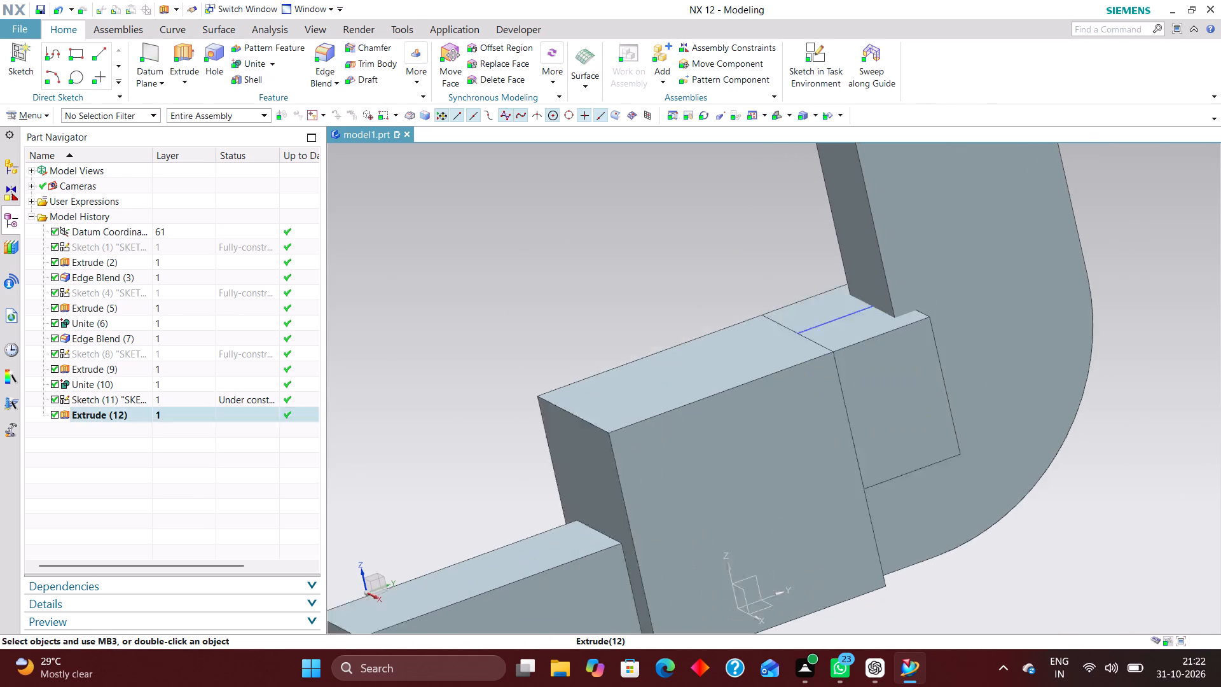
{"action": "scroll", "coordinate": [940, 375], "scroll_direction": "up", "scroll_amount": 1}
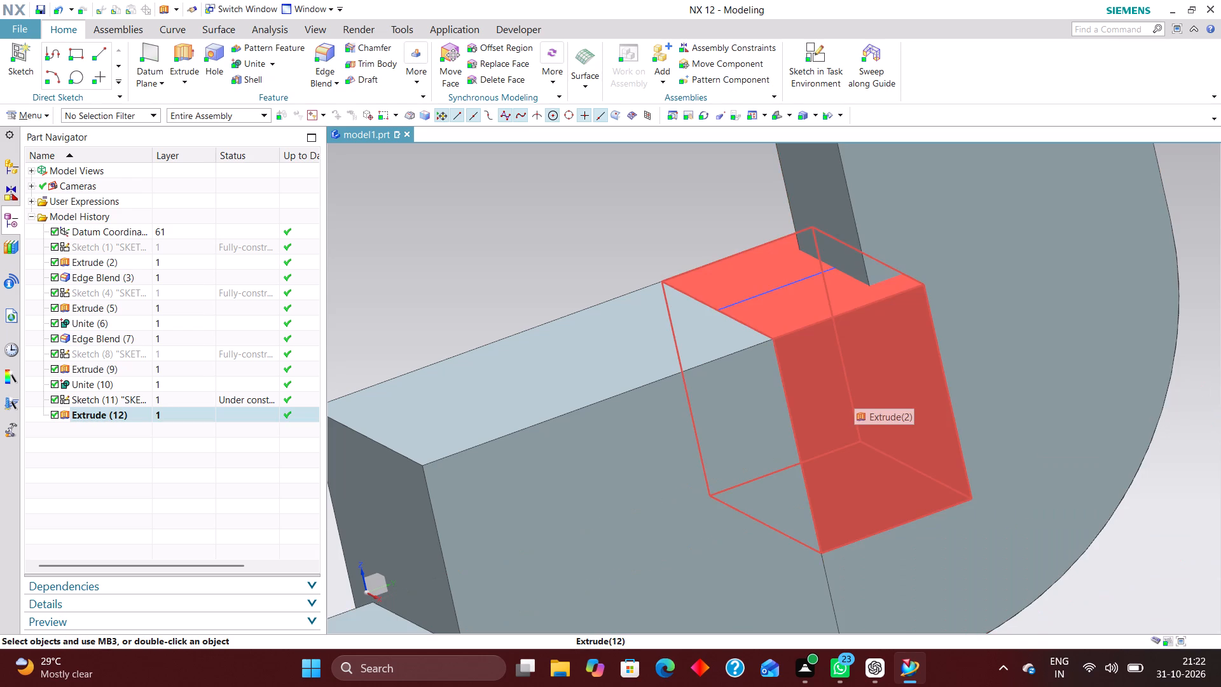
{"action": "double_click", "coordinate": [854, 392]}
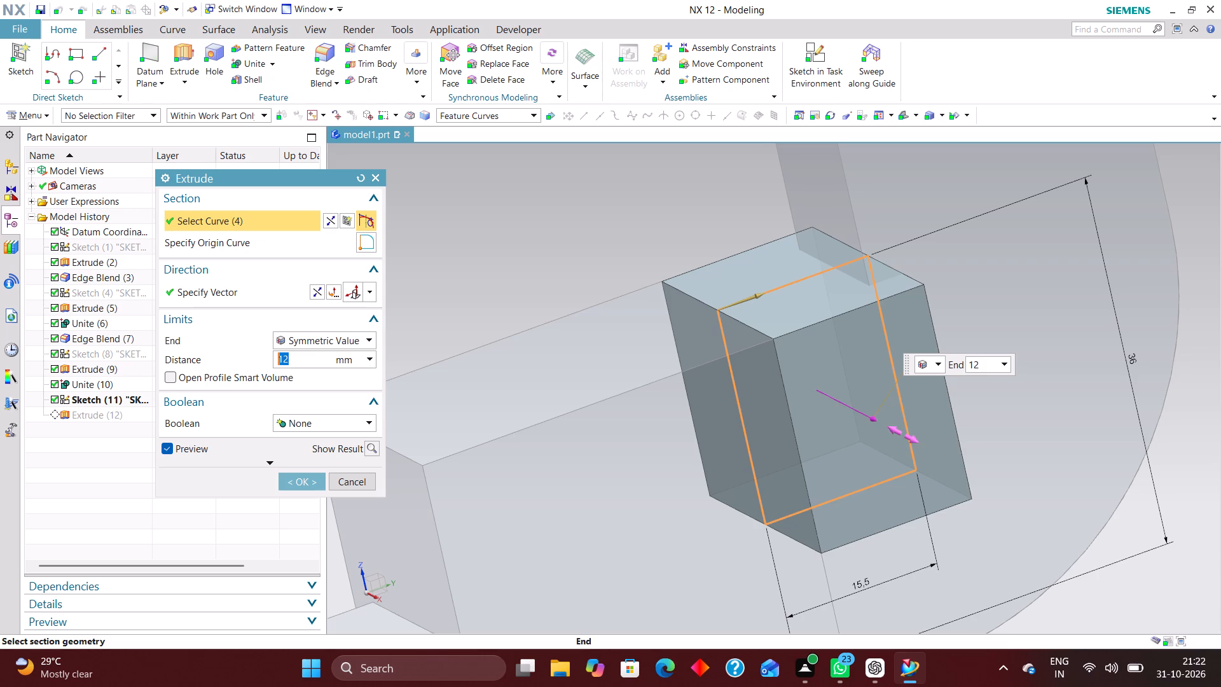
{"action": "left_click_drag", "start_coordinate": [871, 422], "coordinate": [850, 403]}
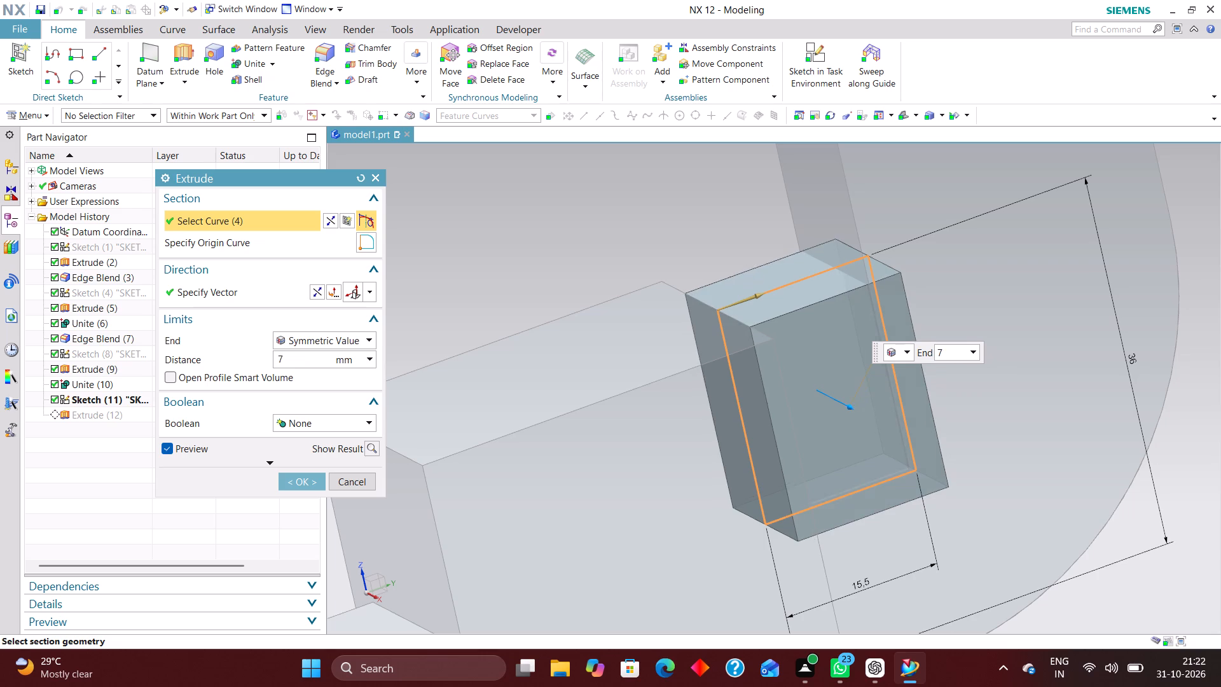
{"action": "left_click_drag", "start_coordinate": [850, 403], "coordinate": [847, 404]}
{"action": "middle_click_drag", "start_coordinate": [987, 406], "coordinate": [1036, 398]}
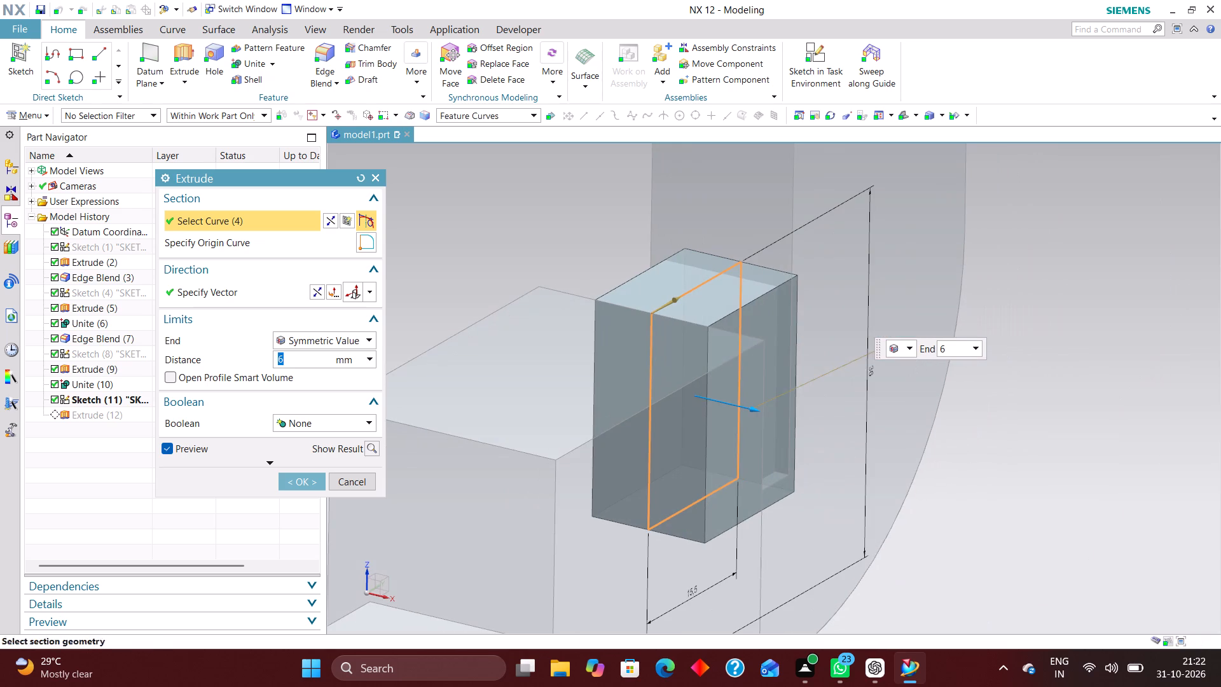
{"action": "type", "text": "7.5"}
{"action": "key", "text": "Return"}
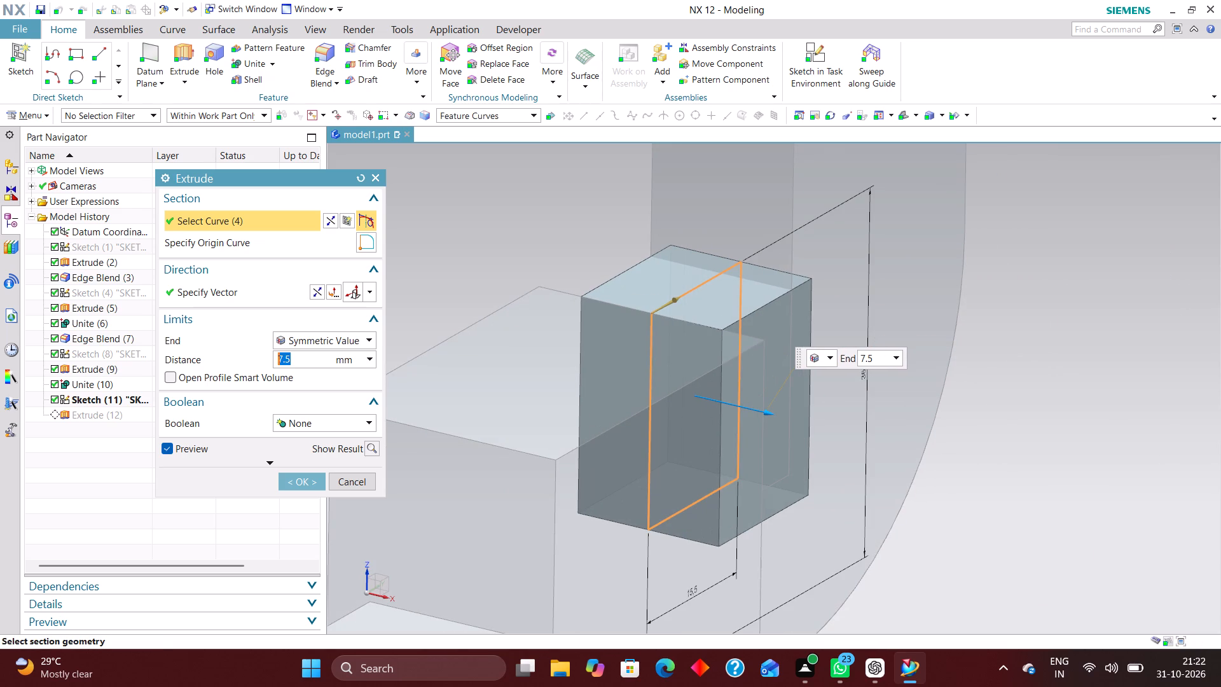
{"action": "left_click", "coordinate": [287, 484]}
Unite the gap-filling block with the bracket, using the bracket body as the target.
{"action": "middle_click_drag", "start_coordinate": [894, 417], "coordinate": [876, 437]}
{"action": "left_click", "coordinate": [254, 61]}
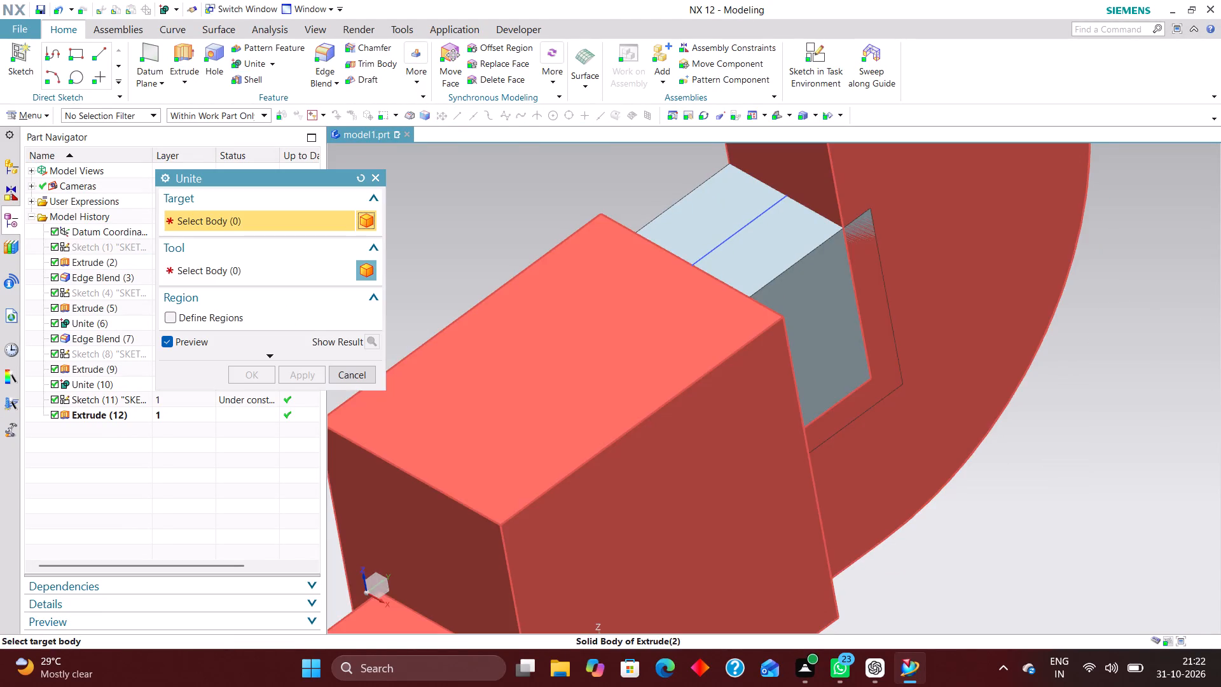
{"action": "left_click", "coordinate": [669, 475]}
{"action": "left_click", "coordinate": [769, 267]}
{"action": "left_click", "coordinate": [246, 370]}
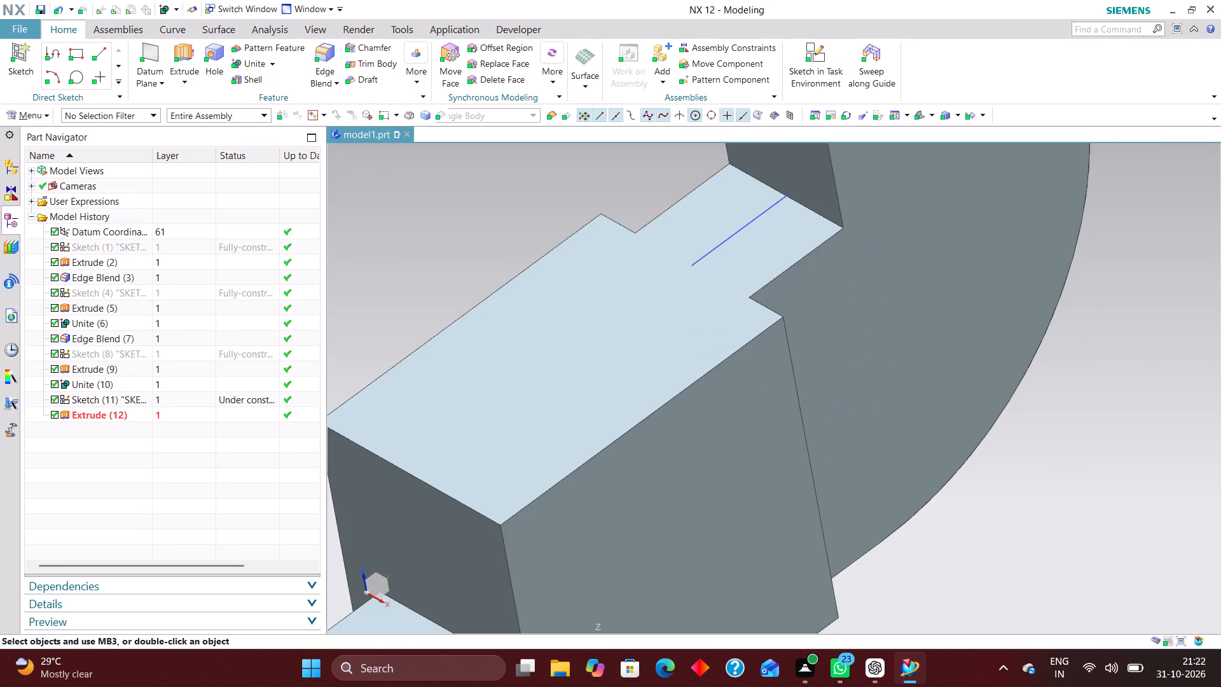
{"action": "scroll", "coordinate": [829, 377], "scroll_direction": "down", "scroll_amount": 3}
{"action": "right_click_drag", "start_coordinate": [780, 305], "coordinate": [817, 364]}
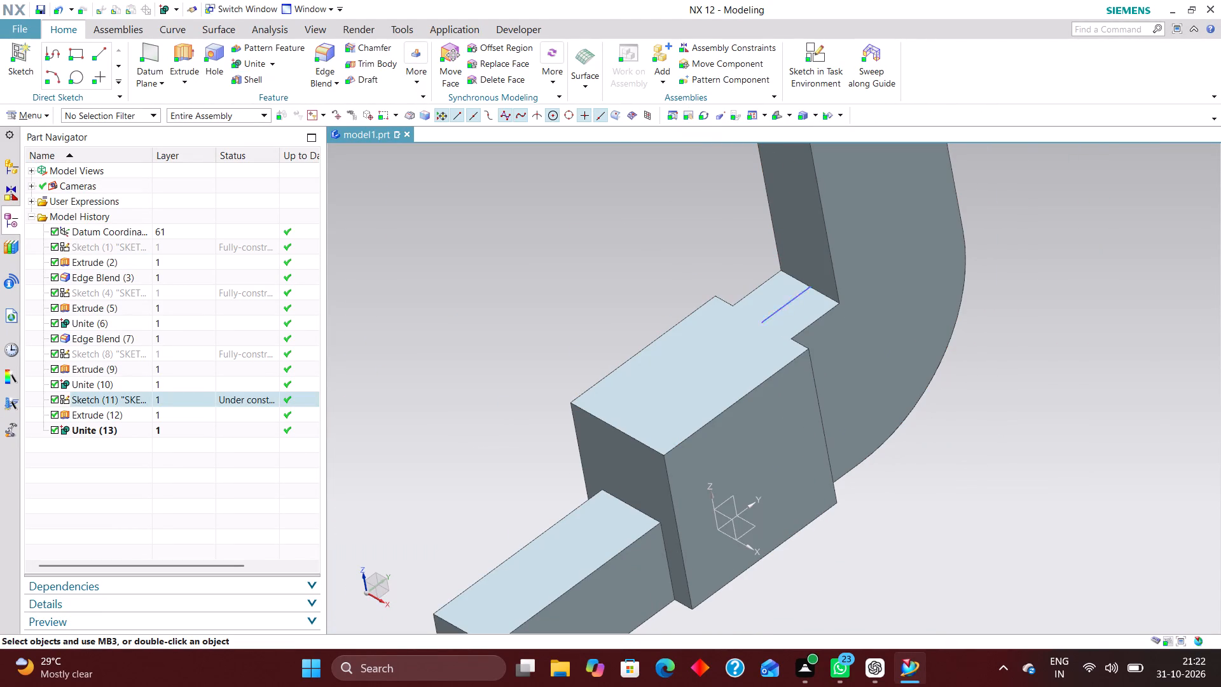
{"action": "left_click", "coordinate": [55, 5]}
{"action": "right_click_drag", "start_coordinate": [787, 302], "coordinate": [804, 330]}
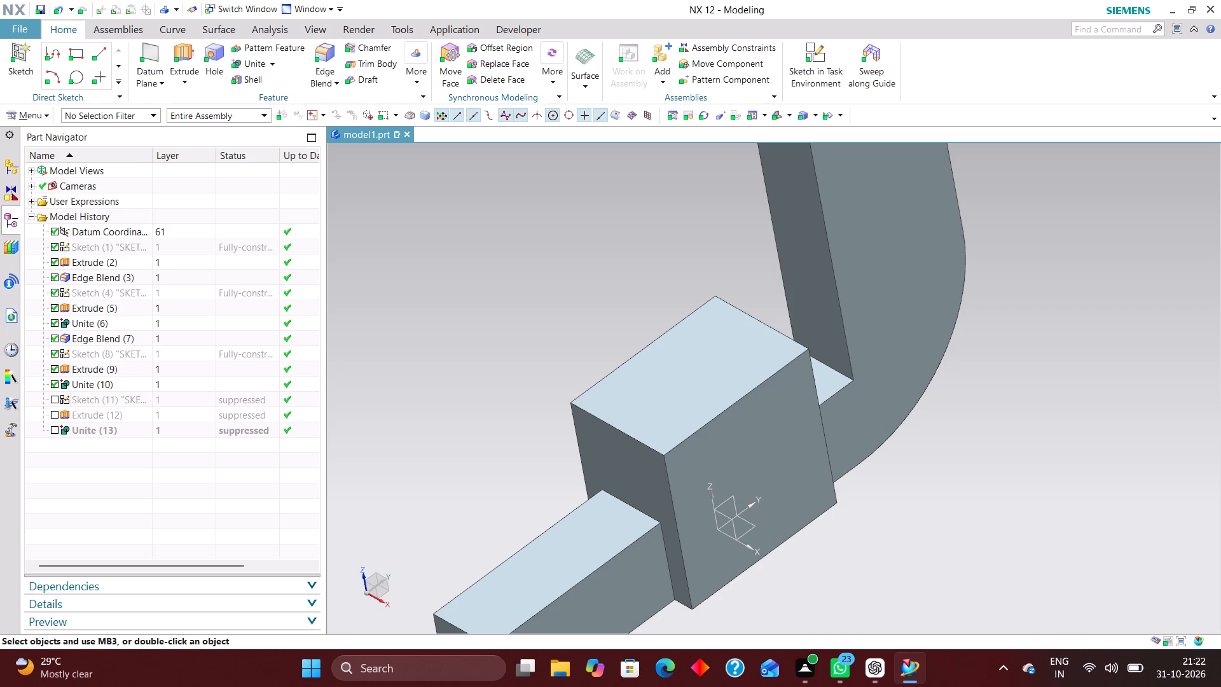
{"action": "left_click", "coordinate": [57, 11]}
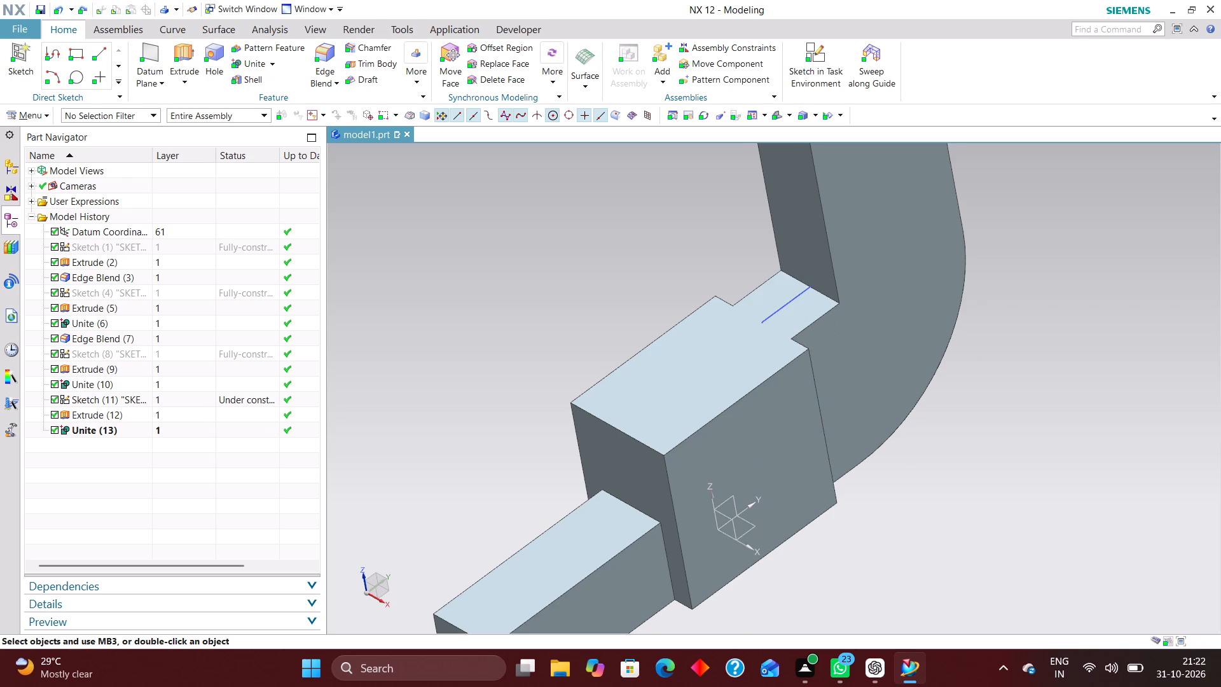
Hide the rectangle sketch used for the gap-filling block.
{"action": "right_click_drag", "start_coordinate": [781, 310], "coordinate": [776, 404]}
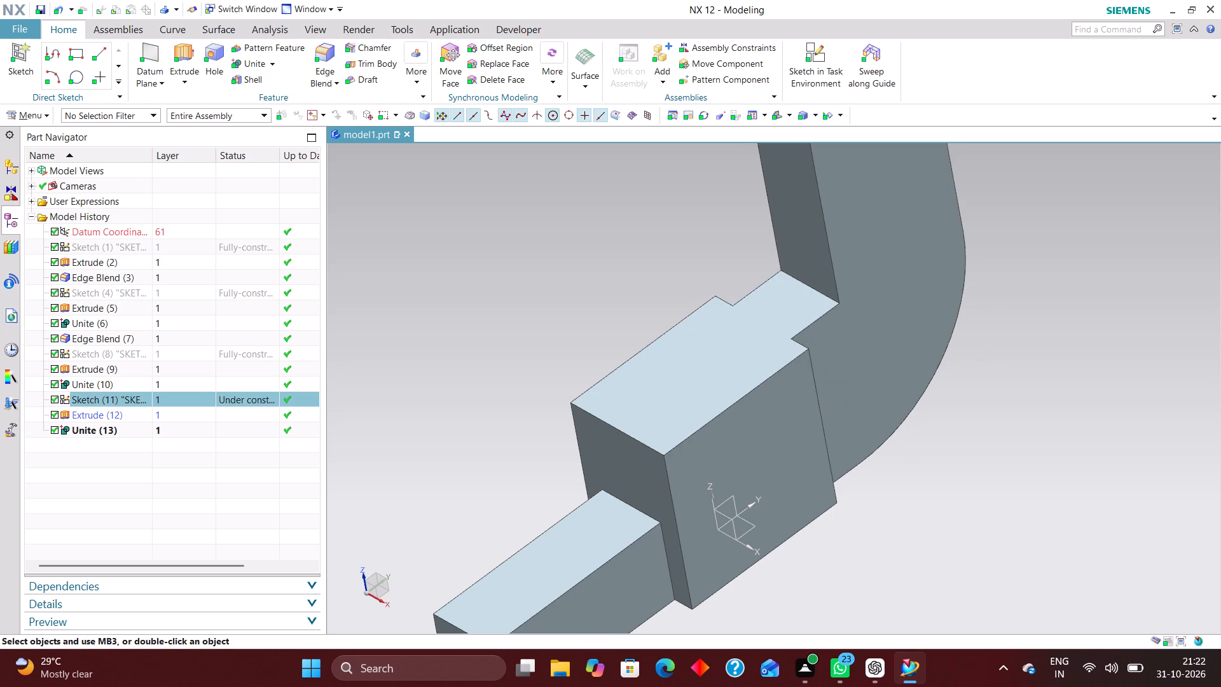
{"action": "left_click", "coordinate": [780, 114]}
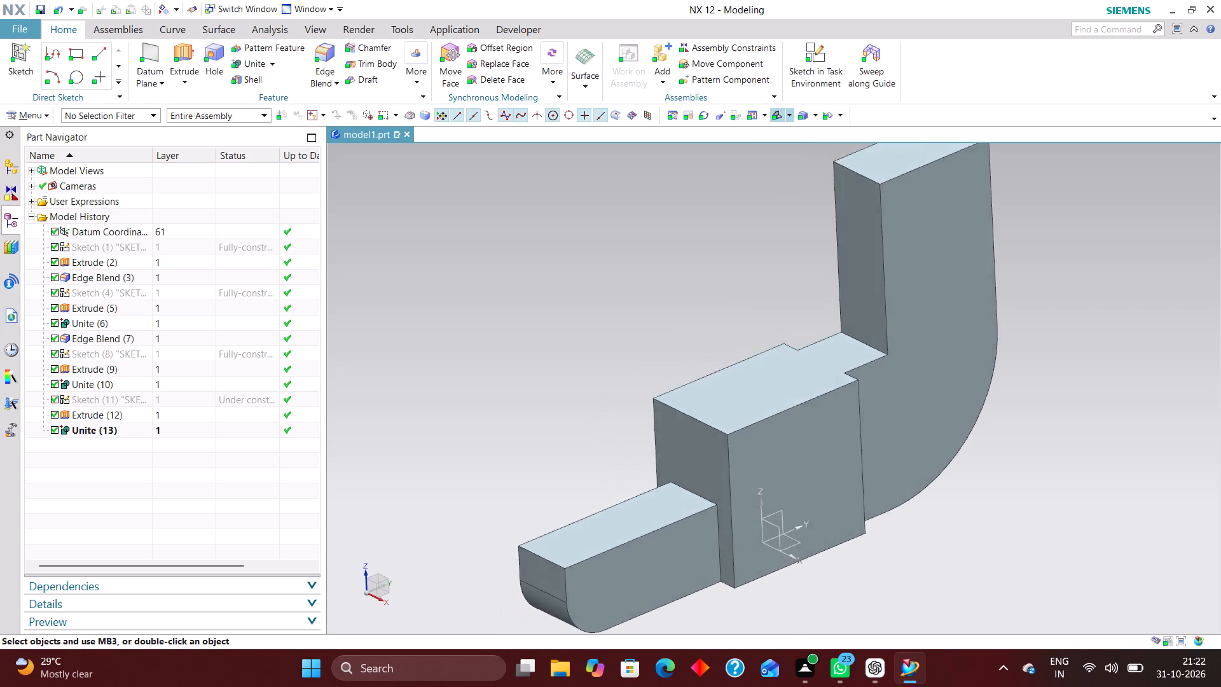
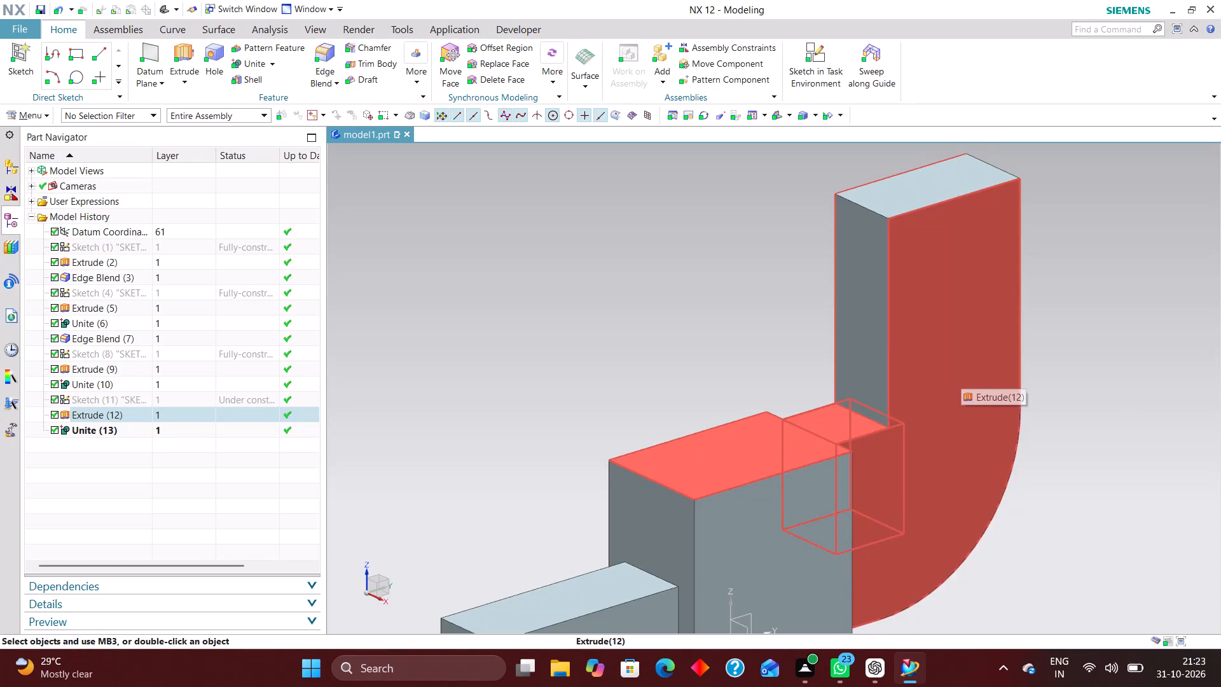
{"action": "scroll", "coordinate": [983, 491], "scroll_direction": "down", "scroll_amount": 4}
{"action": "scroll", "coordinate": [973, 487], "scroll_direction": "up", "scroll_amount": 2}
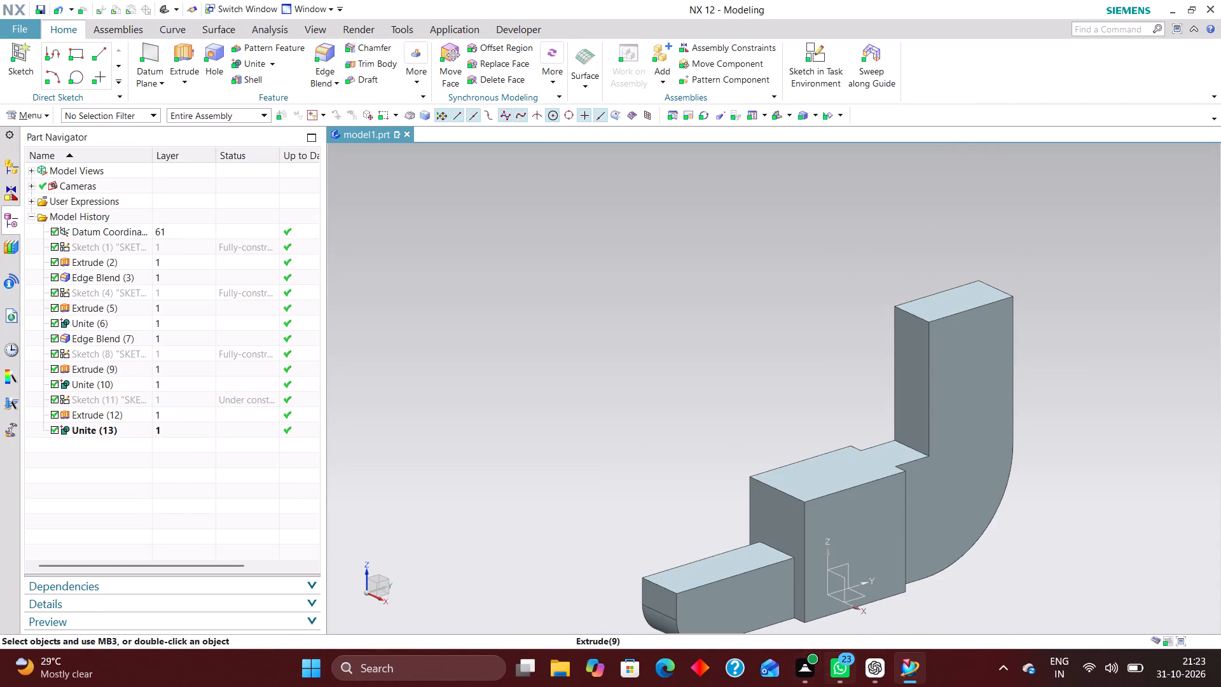
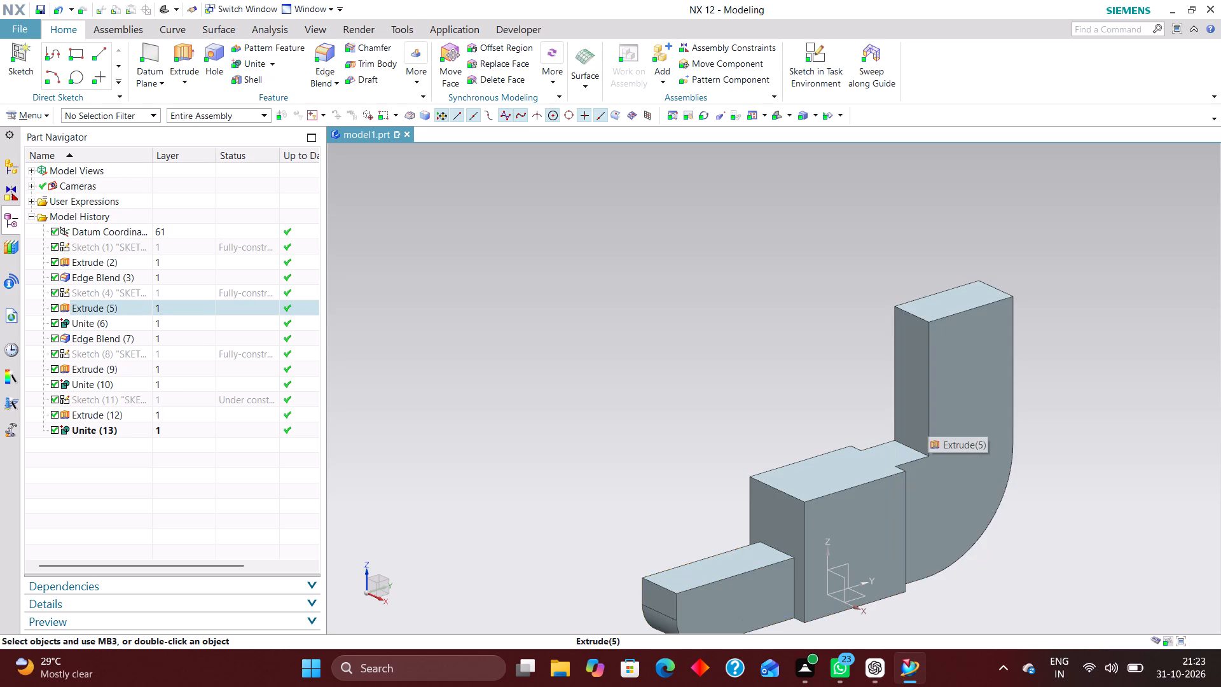
Measure the leg's thickness between its two opposite side faces, near the curved bend.
{"action": "scroll", "coordinate": [865, 398], "scroll_direction": "up", "scroll_amount": 2}
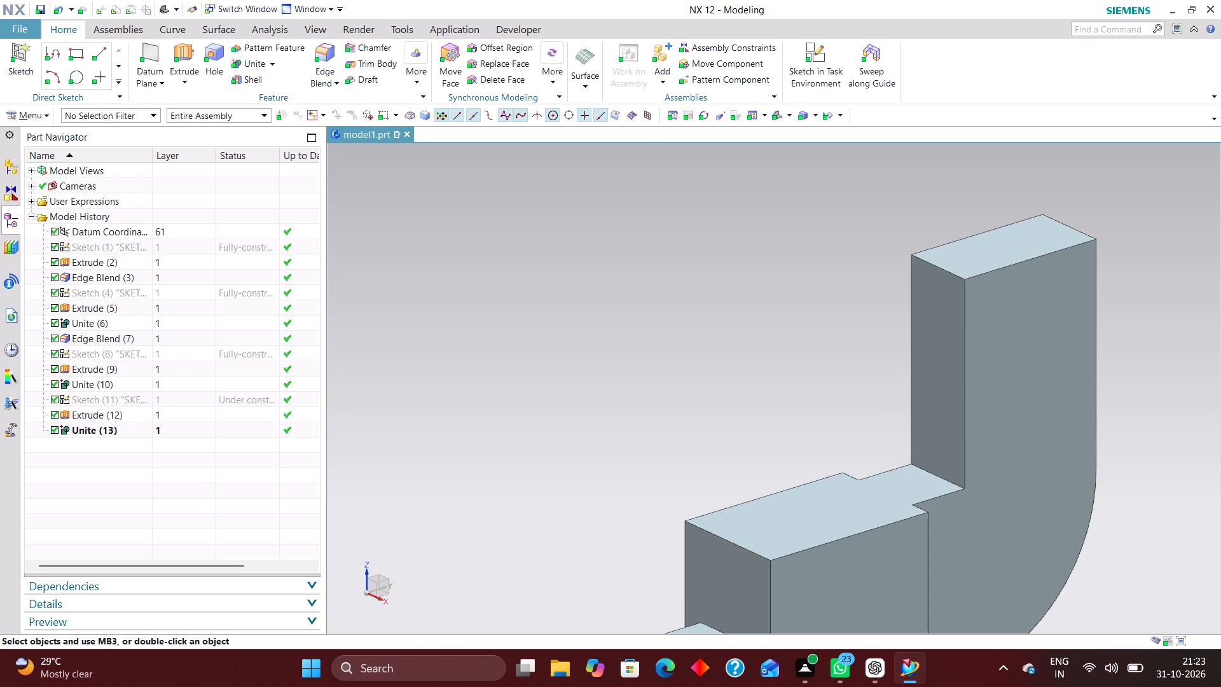
{"action": "left_click", "coordinate": [423, 80]}
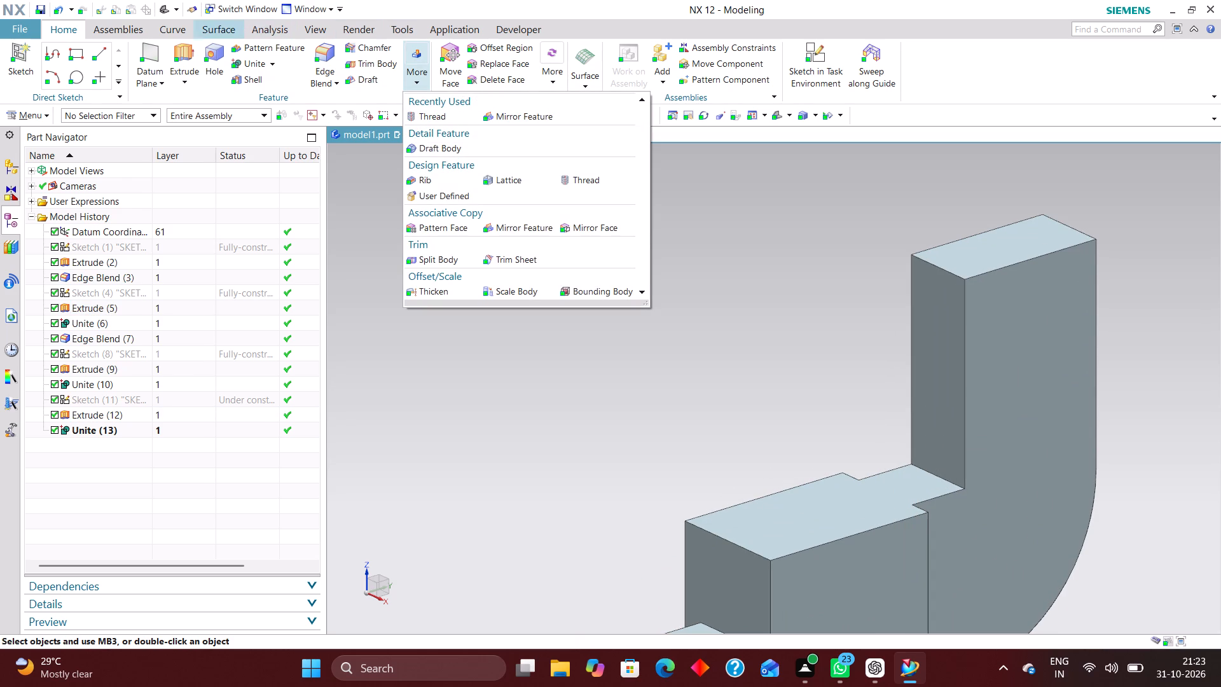
{"action": "left_click", "coordinate": [268, 25]}
{"action": "left_click", "coordinate": [26, 49]}
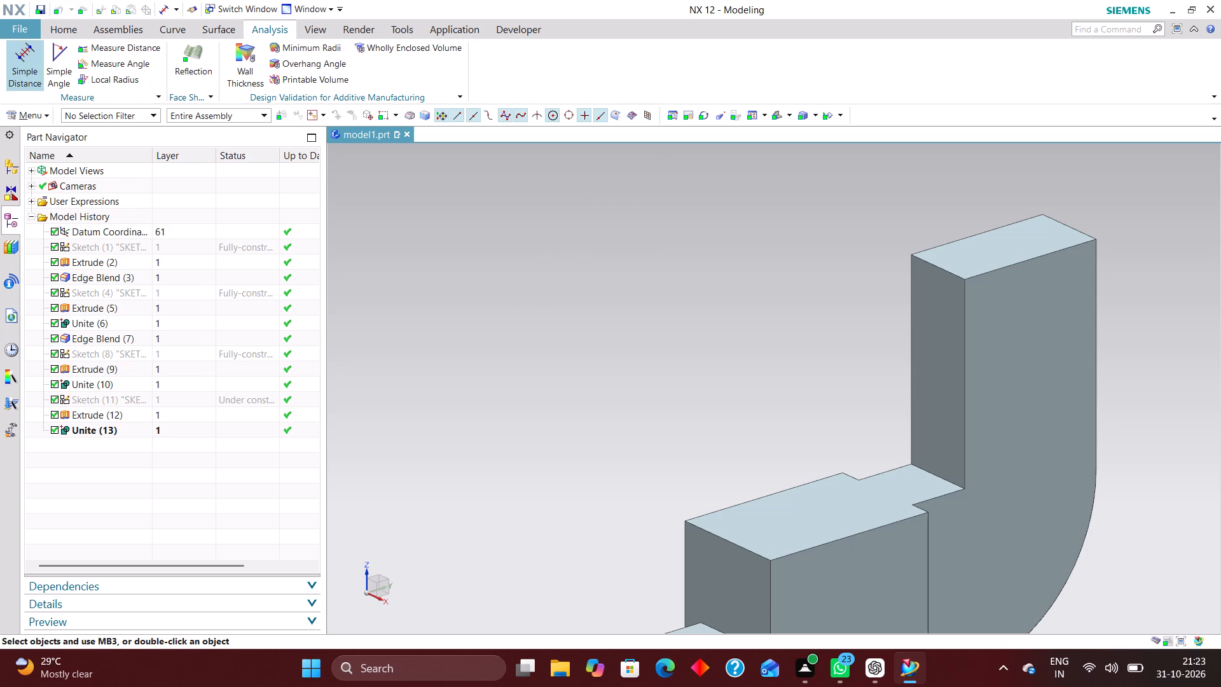
{"action": "left_click", "coordinate": [965, 516]}
{"action": "middle_click_drag", "start_coordinate": [904, 426], "coordinate": [950, 511]}
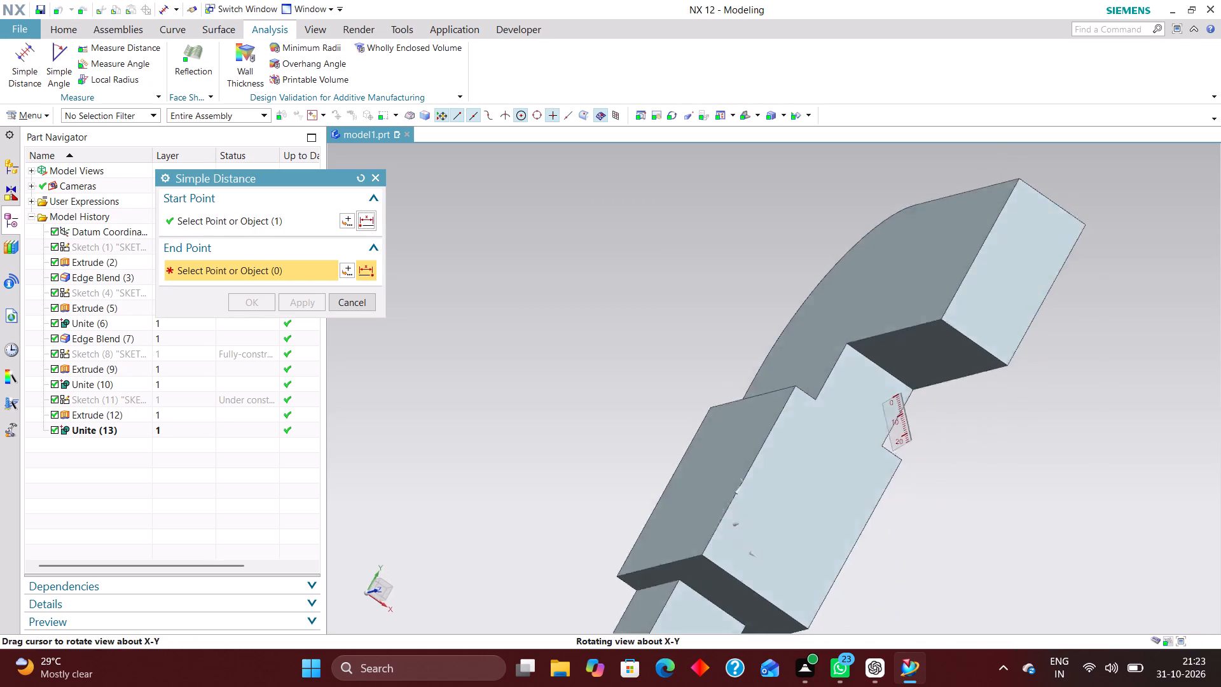
{"action": "middle_click_drag", "start_coordinate": [950, 511], "coordinate": [962, 518]}
{"action": "left_click", "coordinate": [791, 340]}
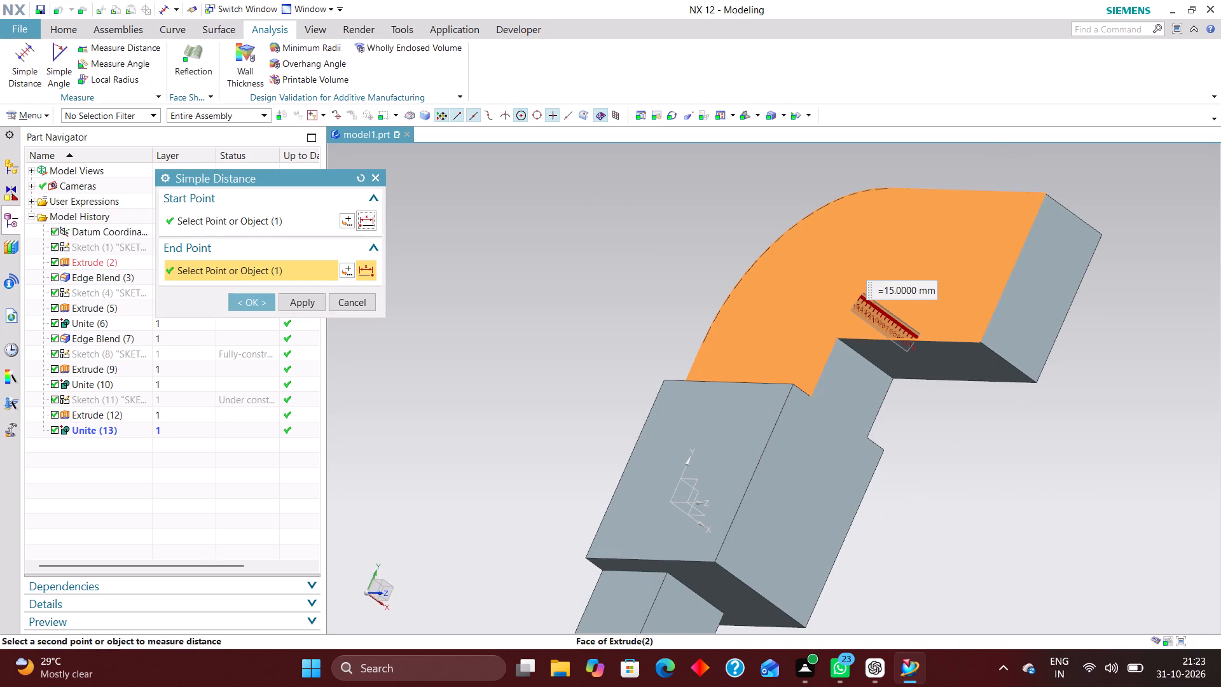
{"action": "left_click", "coordinate": [350, 305]}
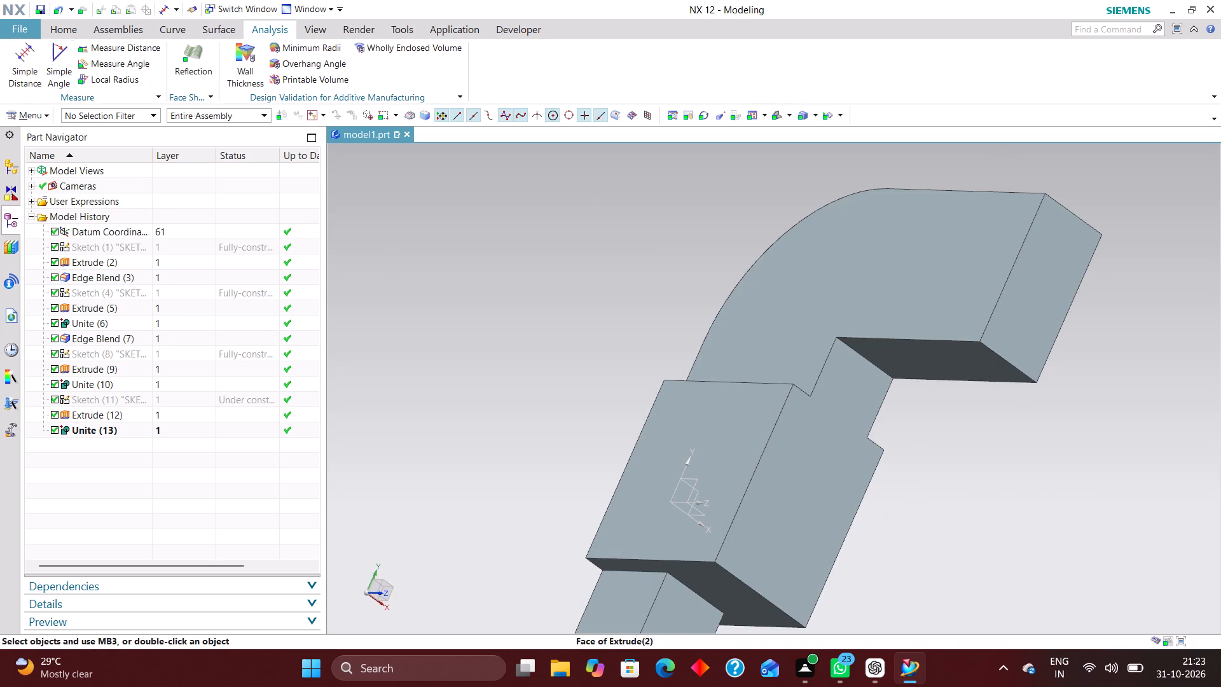
Create a new sketch on the vertical YZ datum plane that runs lengthwise through the middle of the bracket.
{"action": "left_click", "coordinate": [61, 27]}
{"action": "left_click", "coordinate": [775, 115]}
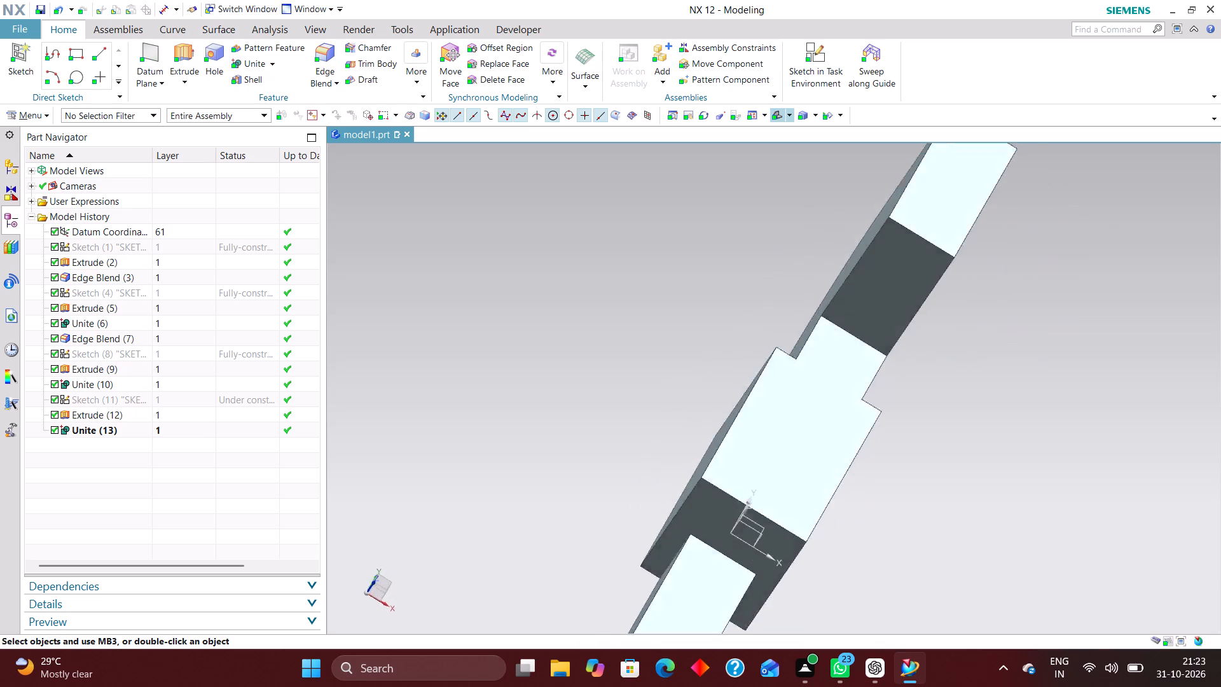
{"action": "scroll", "coordinate": [1023, 294], "scroll_direction": "up", "scroll_amount": 2}
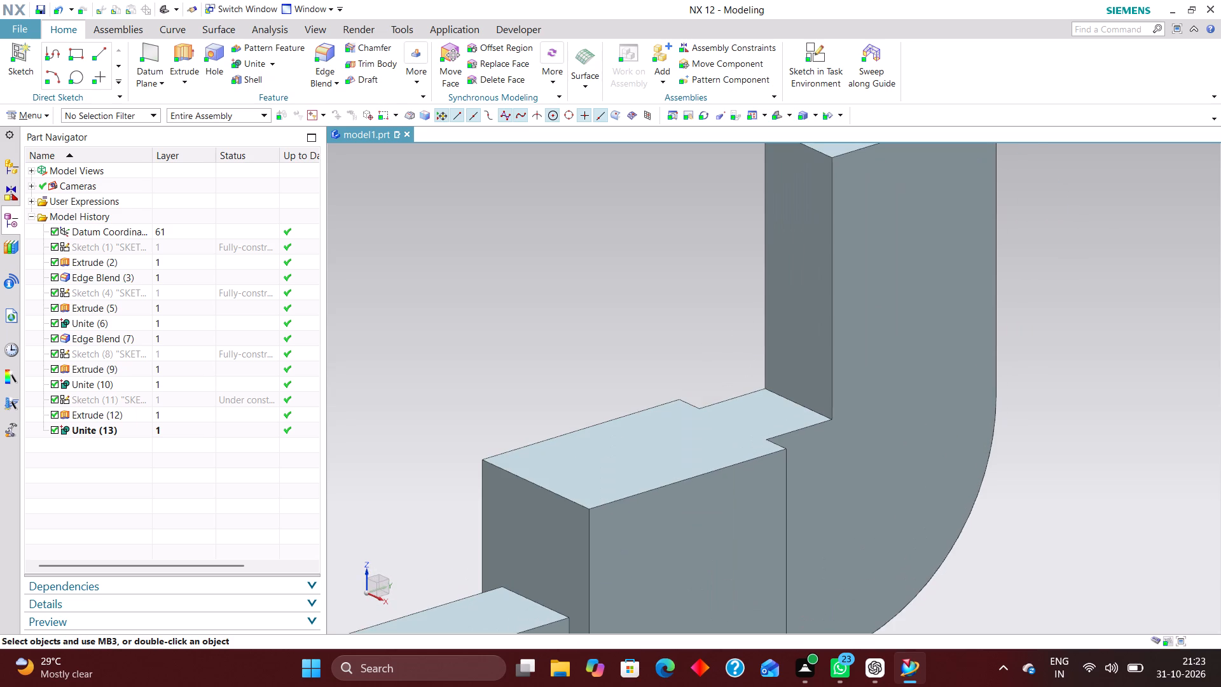
{"action": "scroll", "coordinate": [1016, 377], "scroll_direction": "down", "scroll_amount": 1}
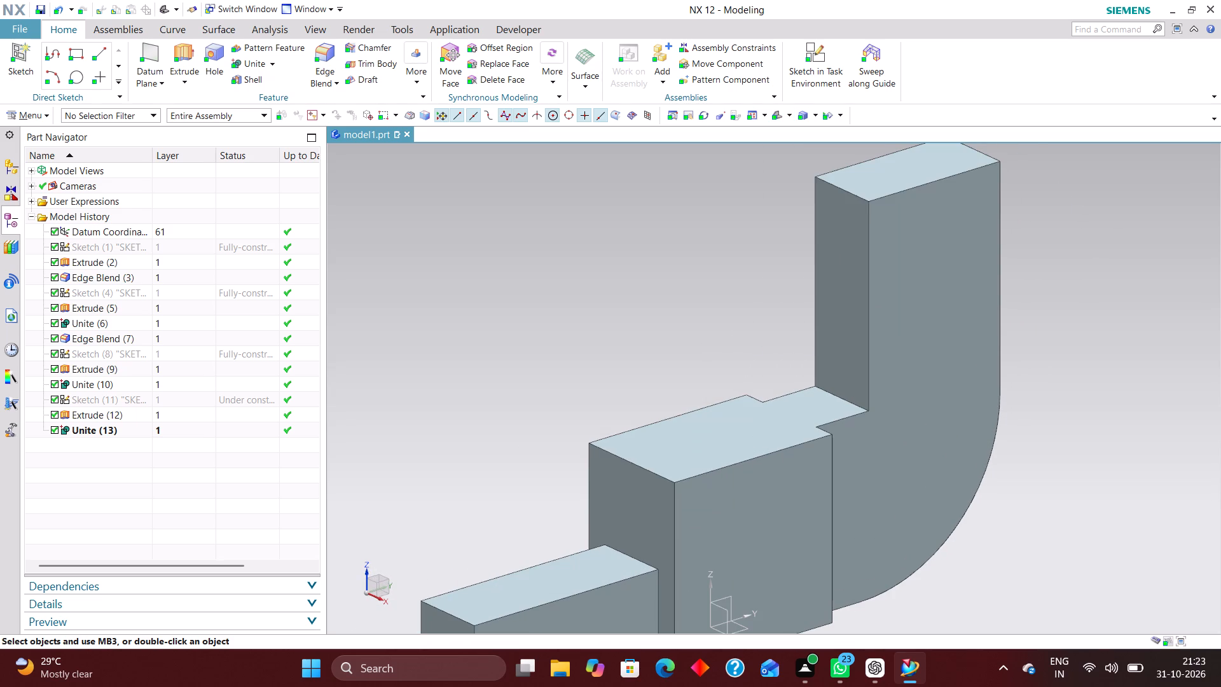
{"action": "scroll", "coordinate": [1037, 422], "scroll_direction": "down", "scroll_amount": 1}
{"action": "scroll", "coordinate": [995, 194], "scroll_direction": "up", "scroll_amount": 3}
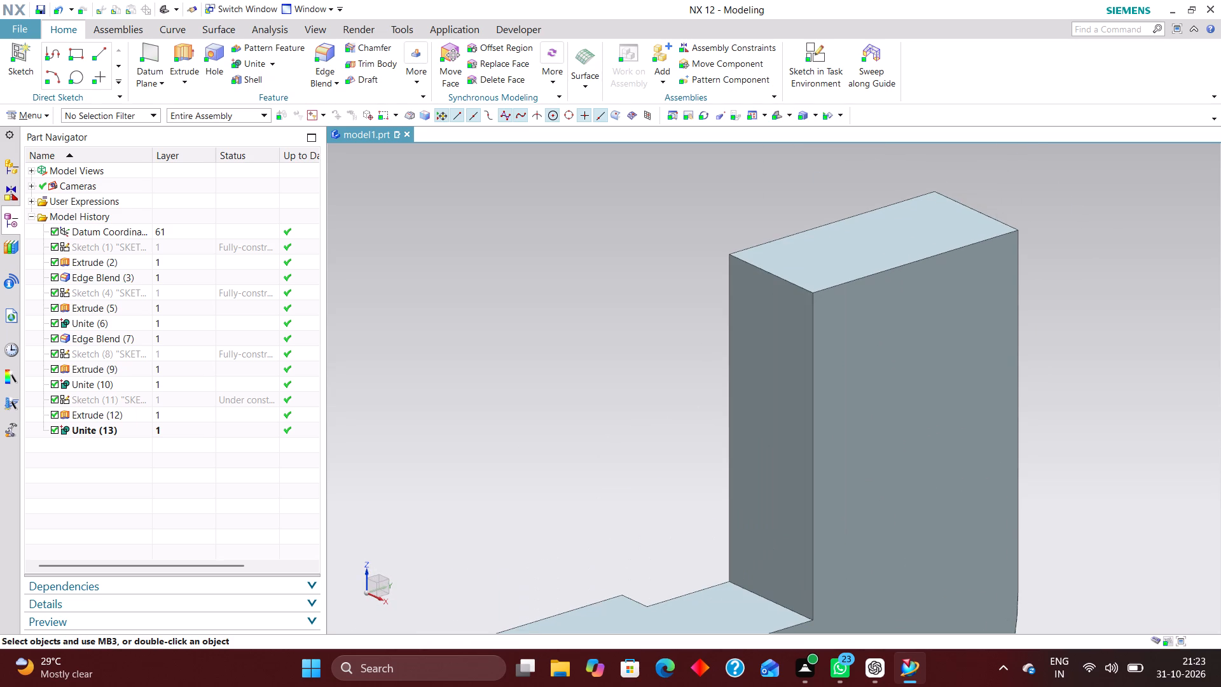
{"action": "left_click", "coordinate": [813, 50]}
{"action": "scroll", "coordinate": [897, 235], "scroll_direction": "down", "scroll_amount": 2}
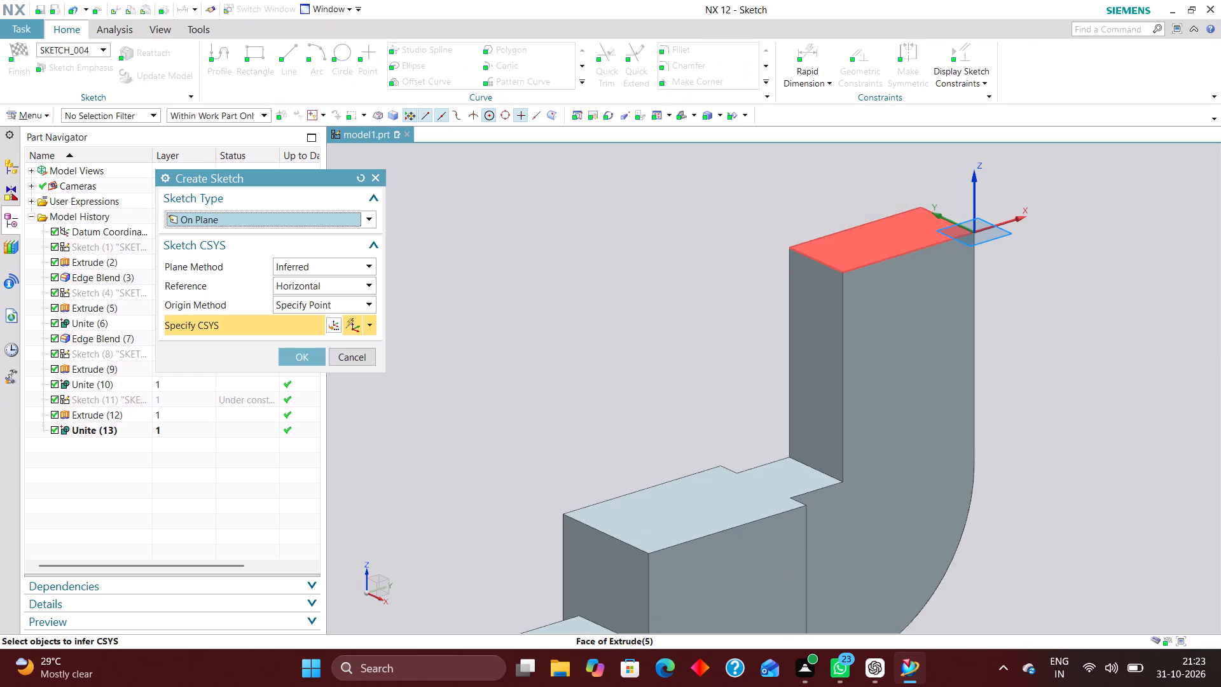
{"action": "scroll", "coordinate": [855, 359], "scroll_direction": "down", "scroll_amount": 2}
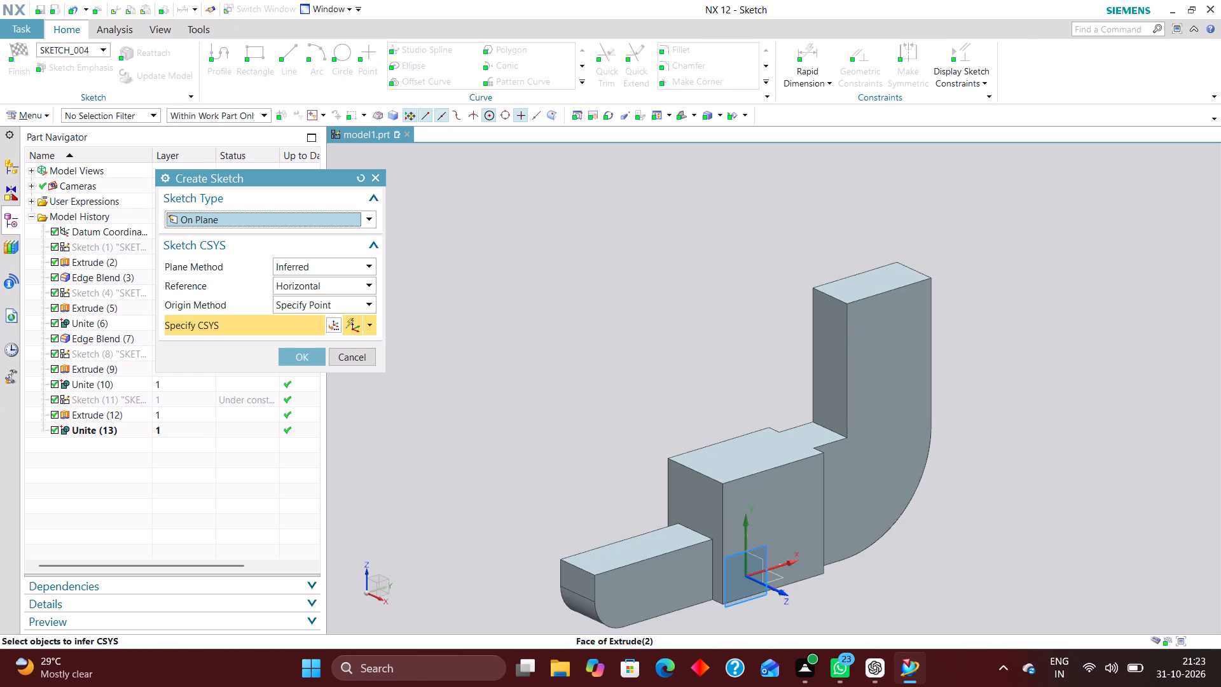
{"action": "left_click", "coordinate": [761, 545]}
{"action": "left_click", "coordinate": [291, 354]}
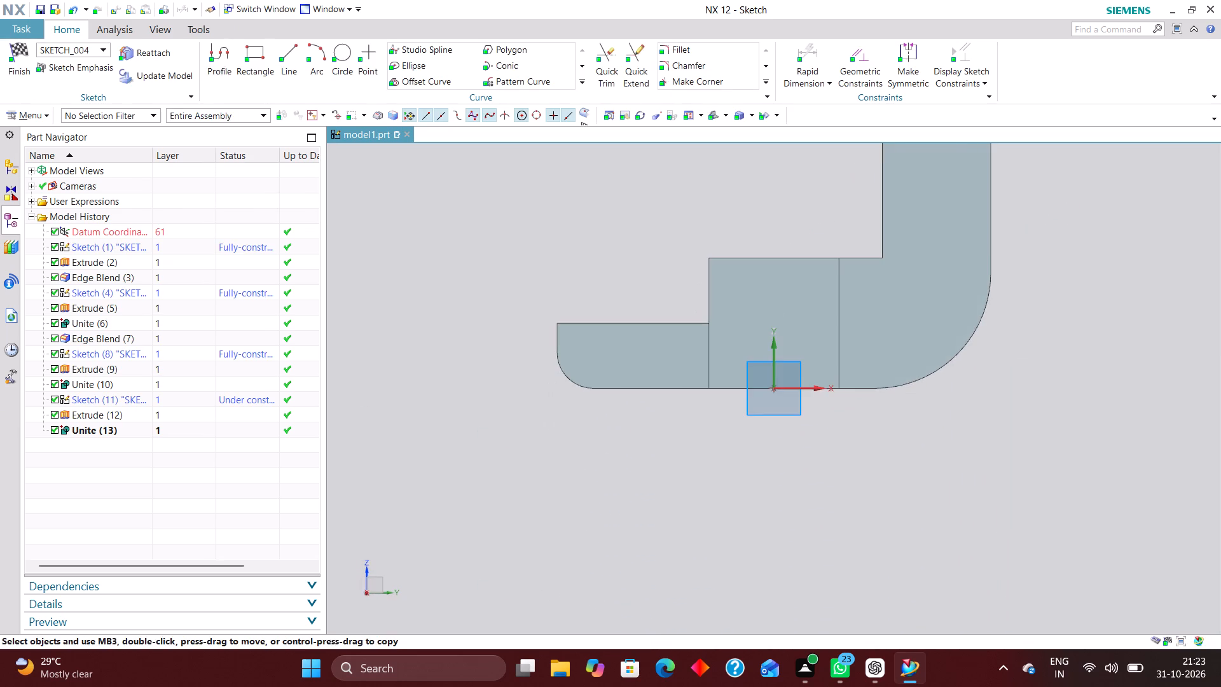
Sketch a narrow upright rectangle about 26 mm tall that crosses the top edge of the upright leg.
{"action": "scroll", "coordinate": [917, 433], "scroll_direction": "down", "scroll_amount": 4}
{"action": "scroll", "coordinate": [945, 213], "scroll_direction": "up", "scroll_amount": 4}
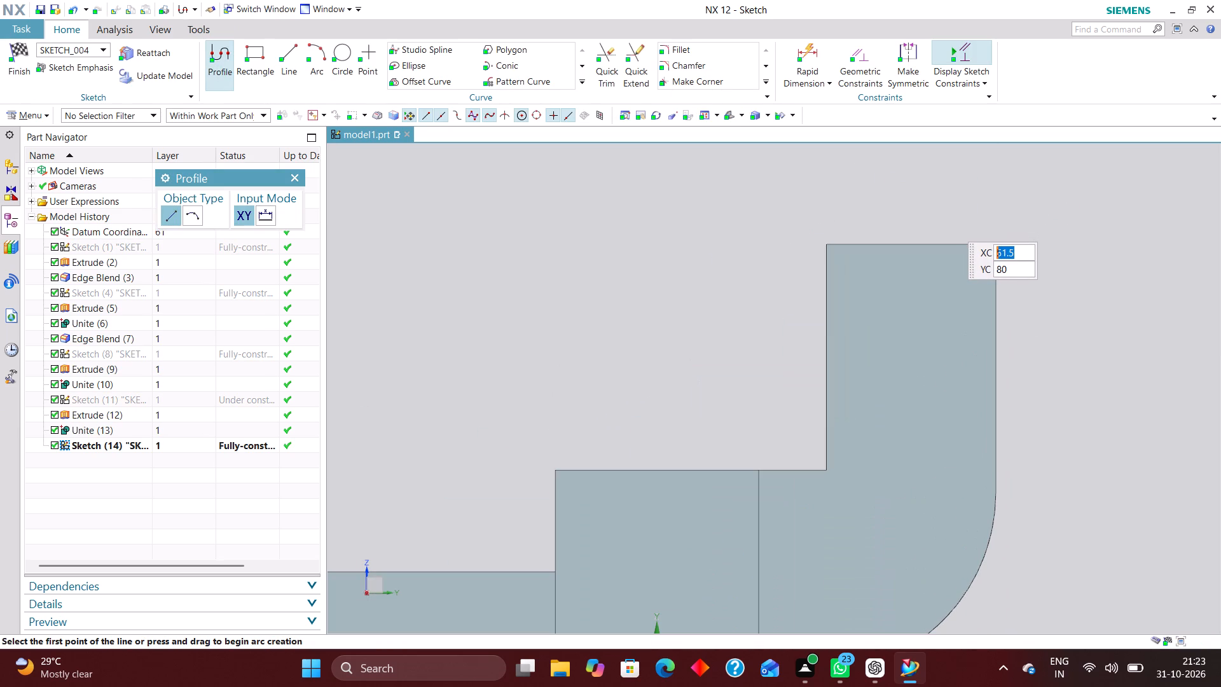
{"action": "left_click", "coordinate": [258, 54]}
{"action": "left_click", "coordinate": [899, 182]}
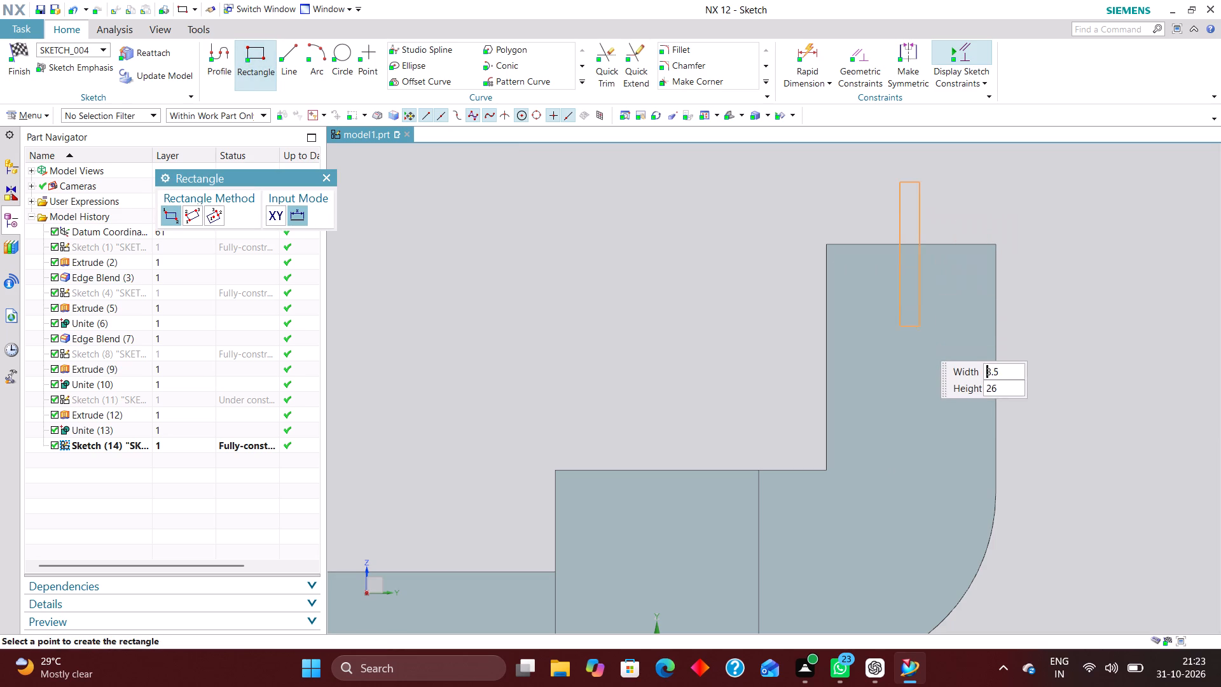
{"action": "left_click", "coordinate": [925, 329]}
{"action": "scroll", "coordinate": [755, 235], "scroll_direction": "down", "scroll_amount": 2}
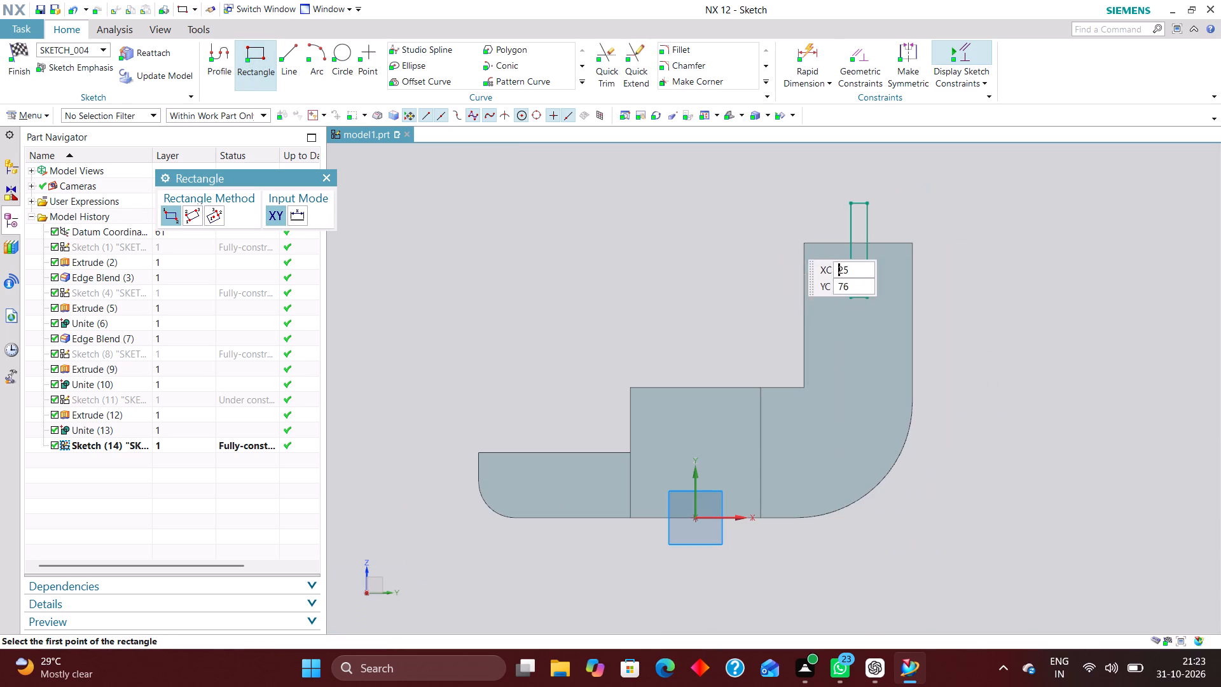
Dimension the rectangle's long side nearest the leg's outer vertical edge at 14 mm from that edge.
{"action": "left_click", "coordinate": [806, 52]}
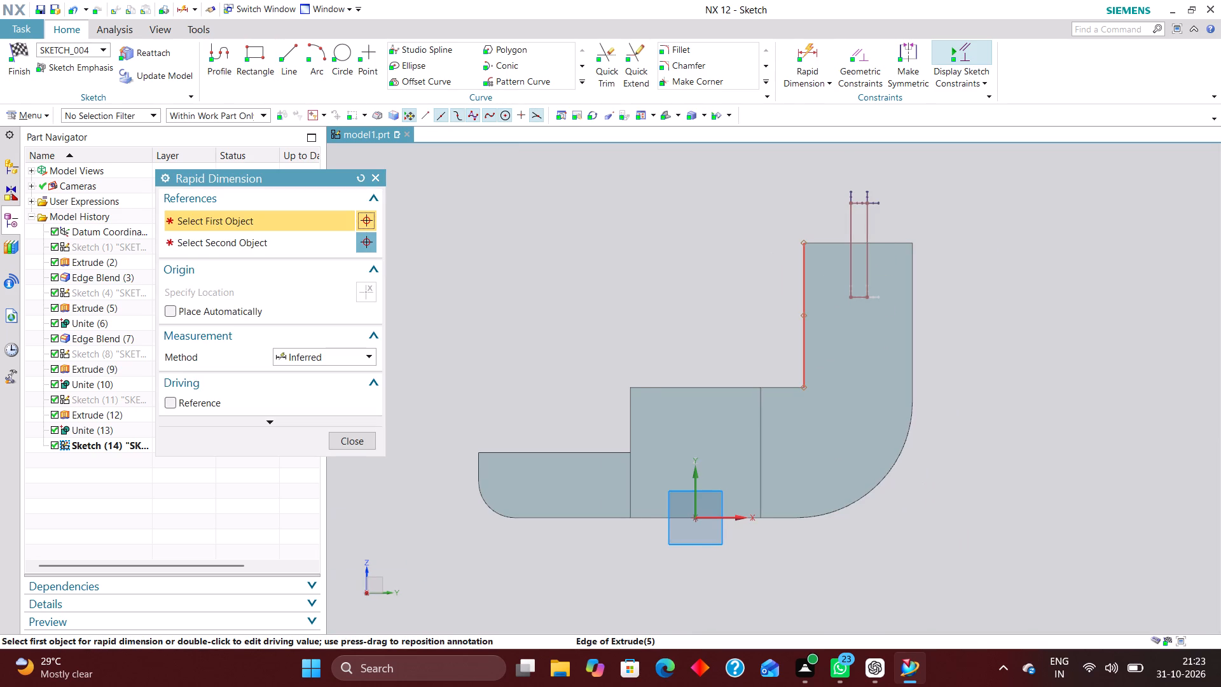
{"action": "scroll", "coordinate": [855, 194], "scroll_direction": "up", "scroll_amount": 3}
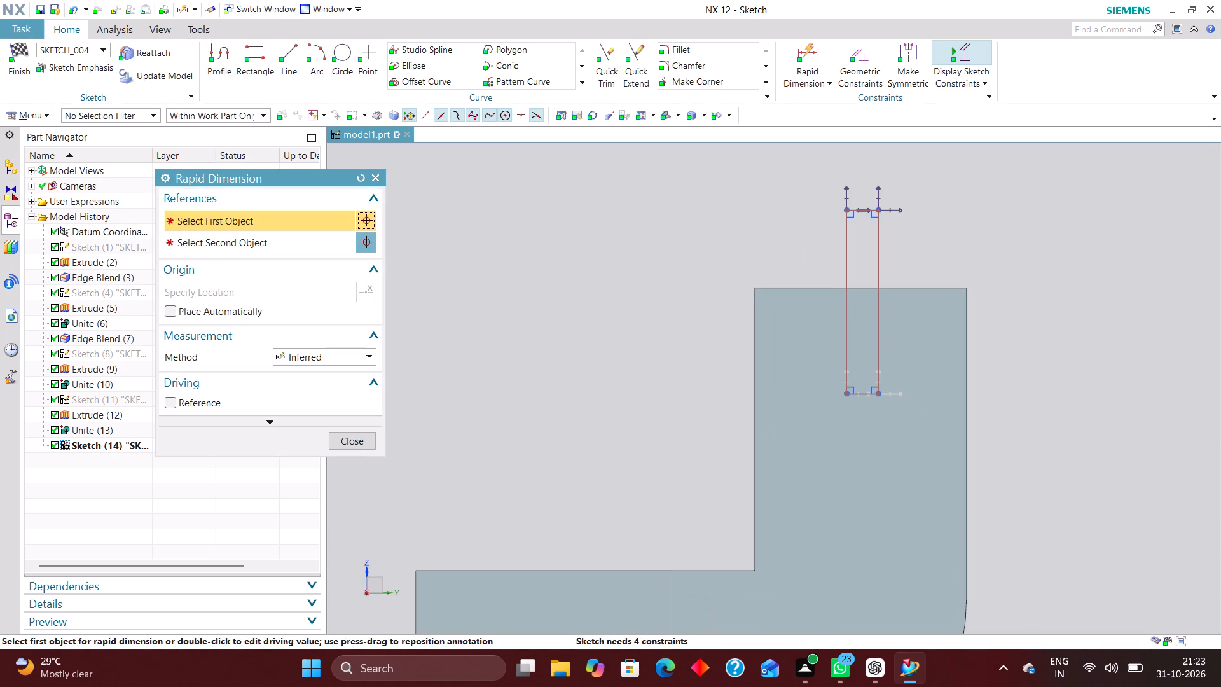
{"action": "left_click", "coordinate": [878, 272]}
{"action": "left_click", "coordinate": [966, 289]}
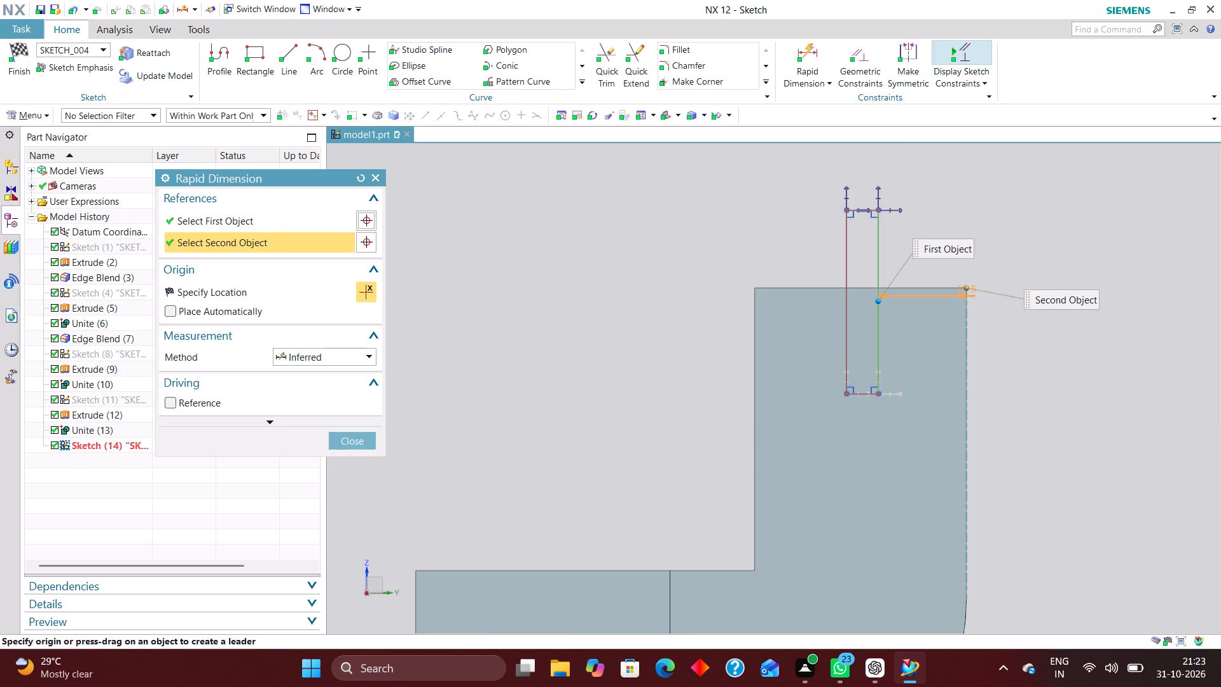
{"action": "left_click", "coordinate": [1035, 180]}
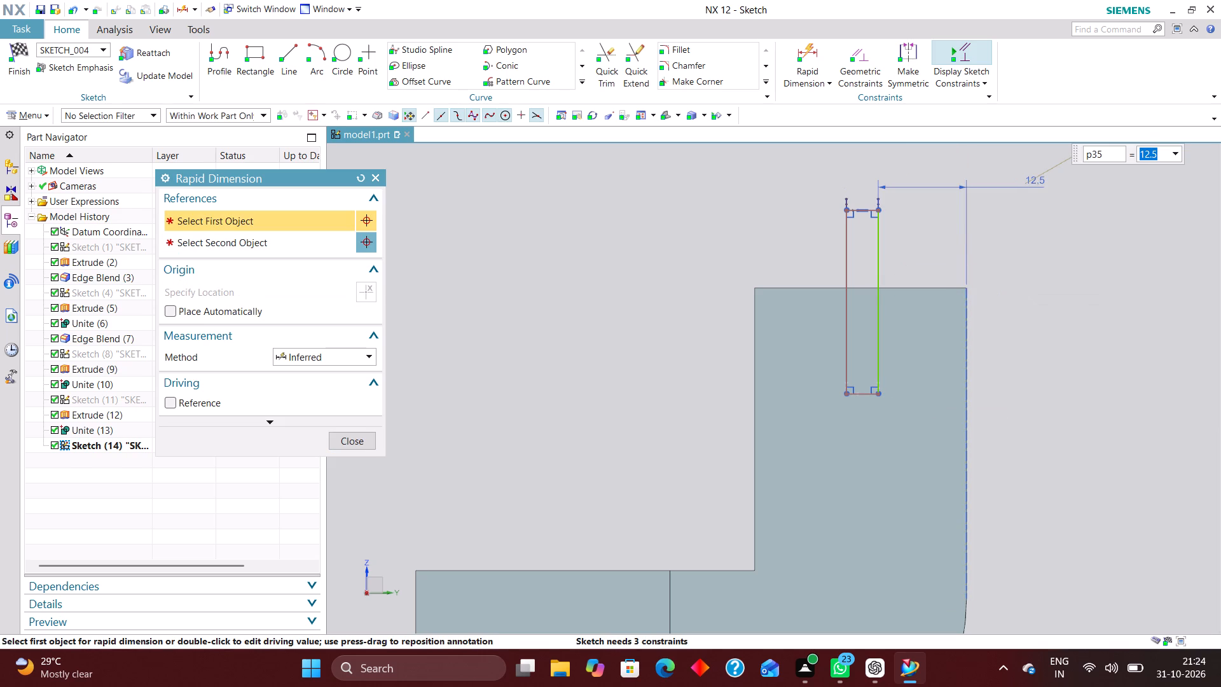
{"action": "type", "text": "14"}
{"action": "key", "text": "Return"}
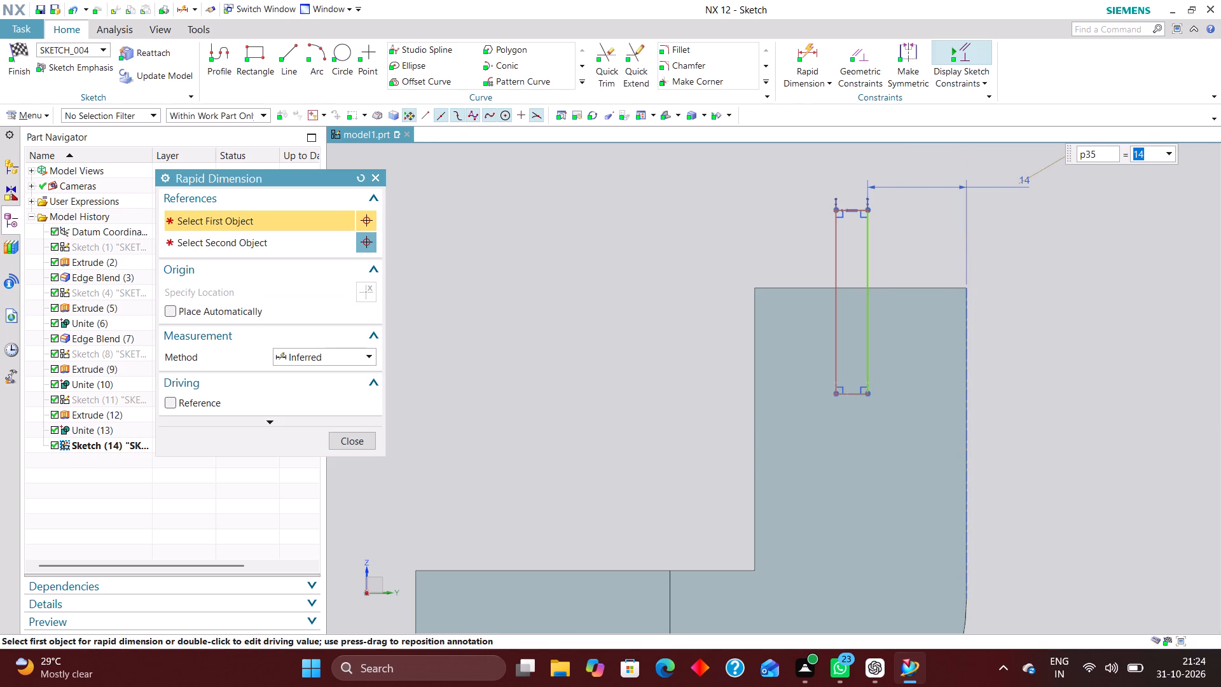
Dimension the rectangle's other long side at 14 mm from the leg's inner vertical edge.
{"action": "left_click", "coordinate": [754, 324]}
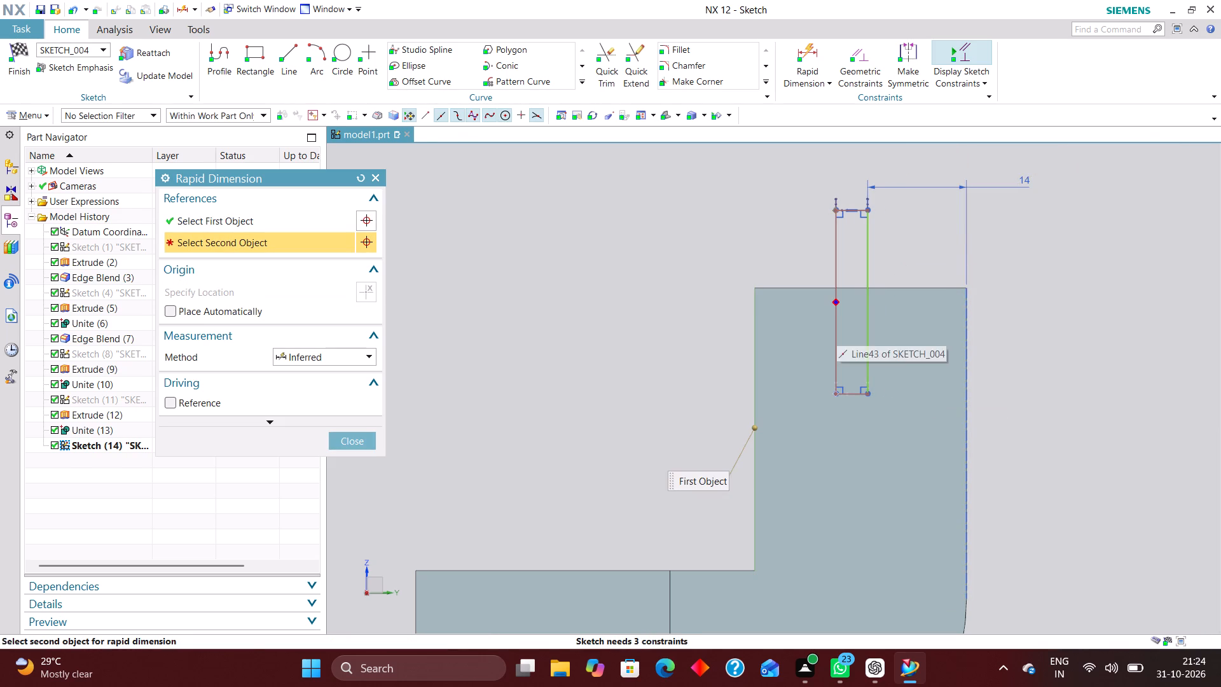
{"action": "left_click", "coordinate": [831, 330]}
{"action": "left_click", "coordinate": [793, 197]}
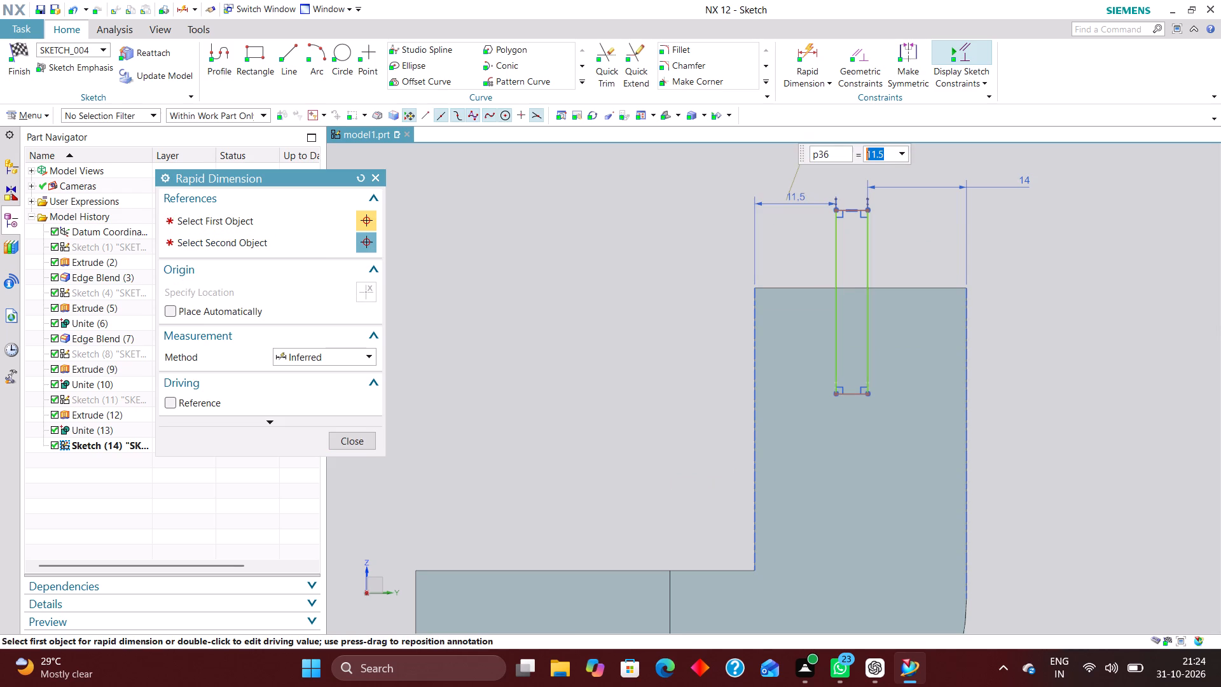
{"action": "type", "text": "11"}
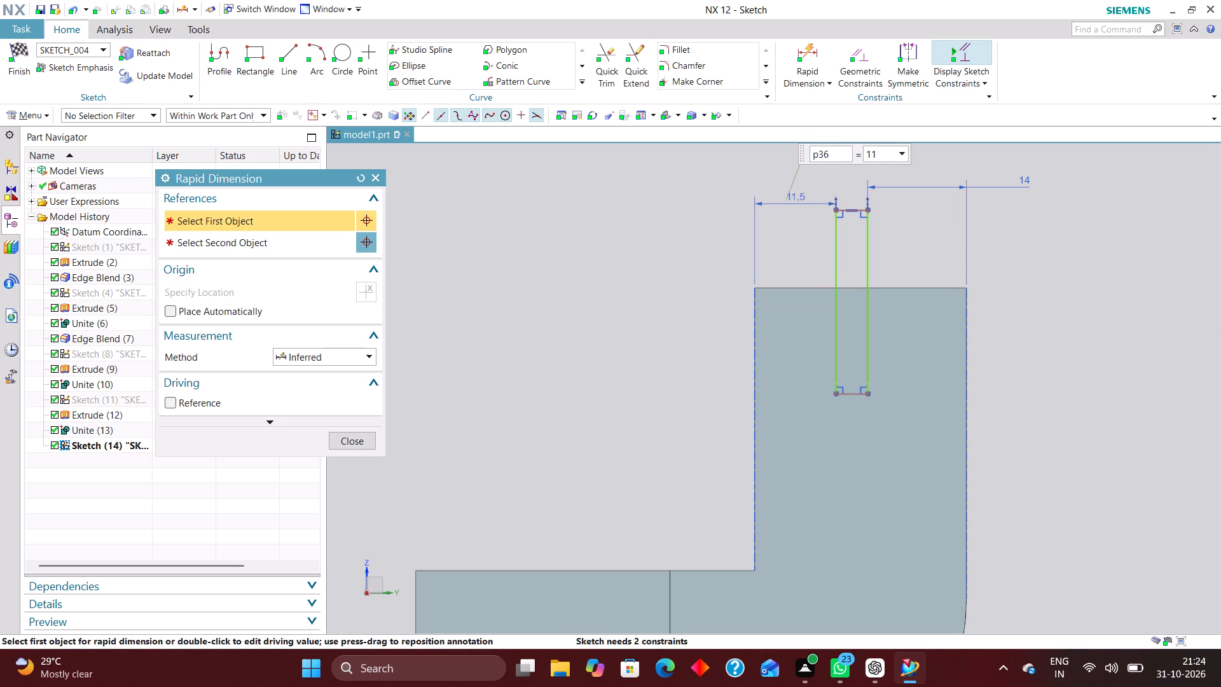
{"action": "key", "text": "Return"}
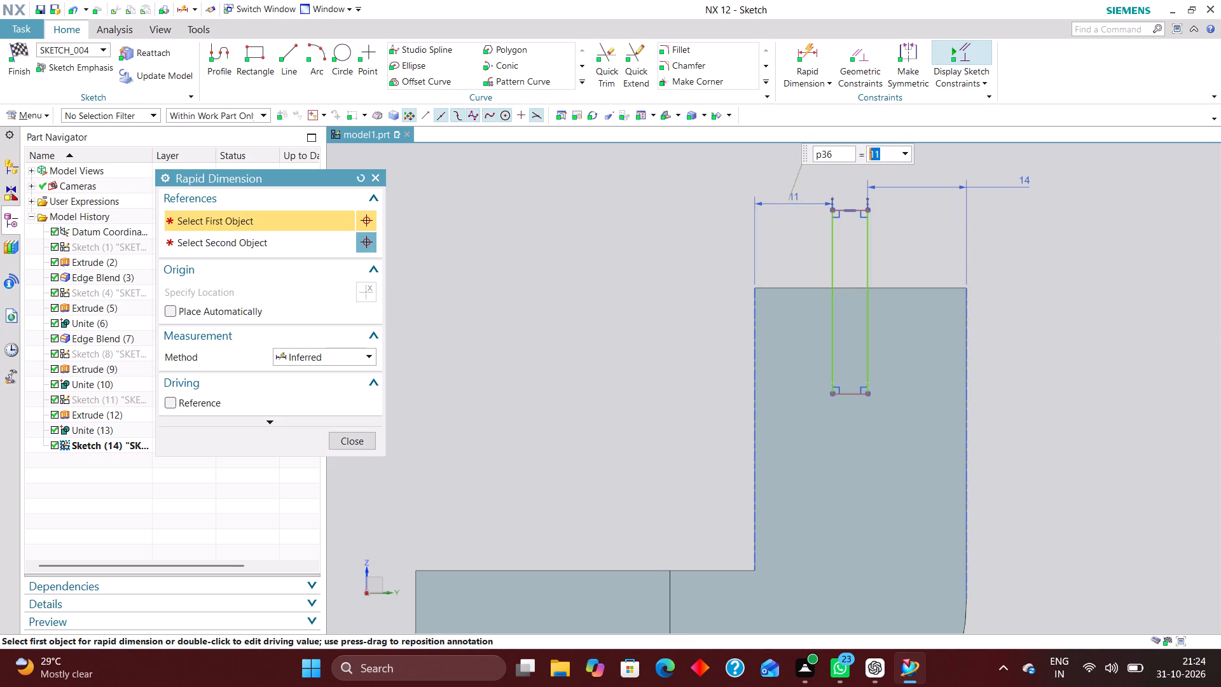
{"action": "type", "text": "14"}
{"action": "key", "text": "Return"}
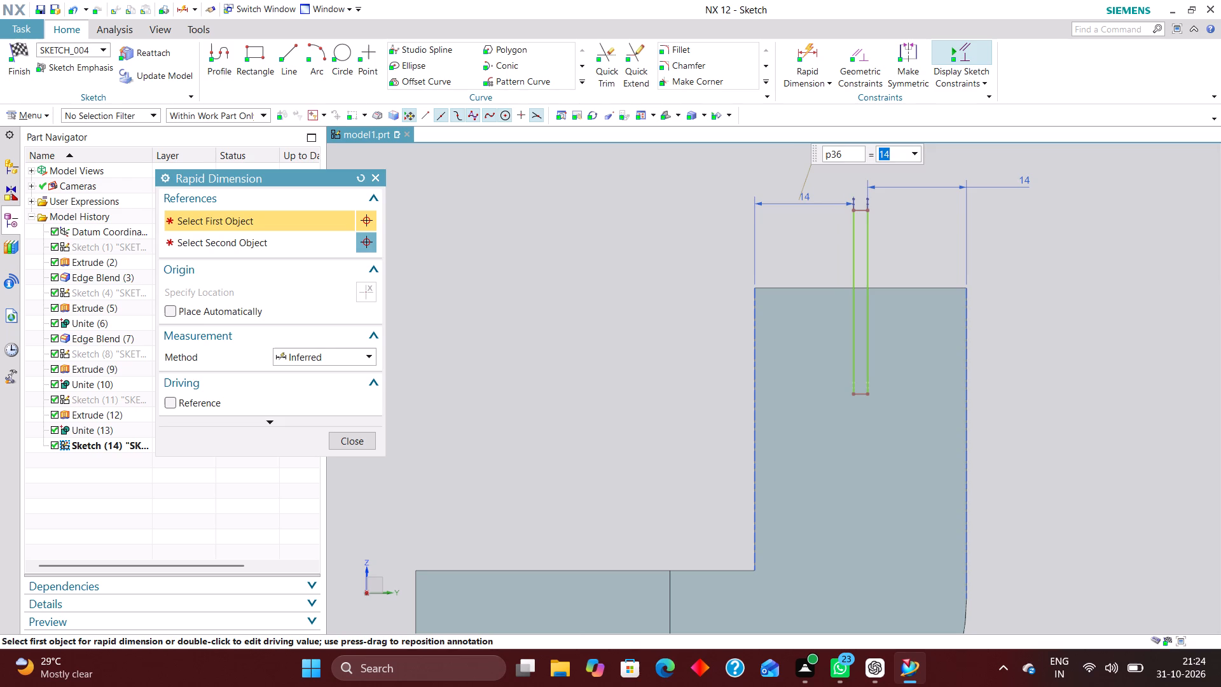
Dimension the rectangle's bottom side at 24 mm below the leg's top edge.
{"action": "left_click", "coordinate": [909, 286]}
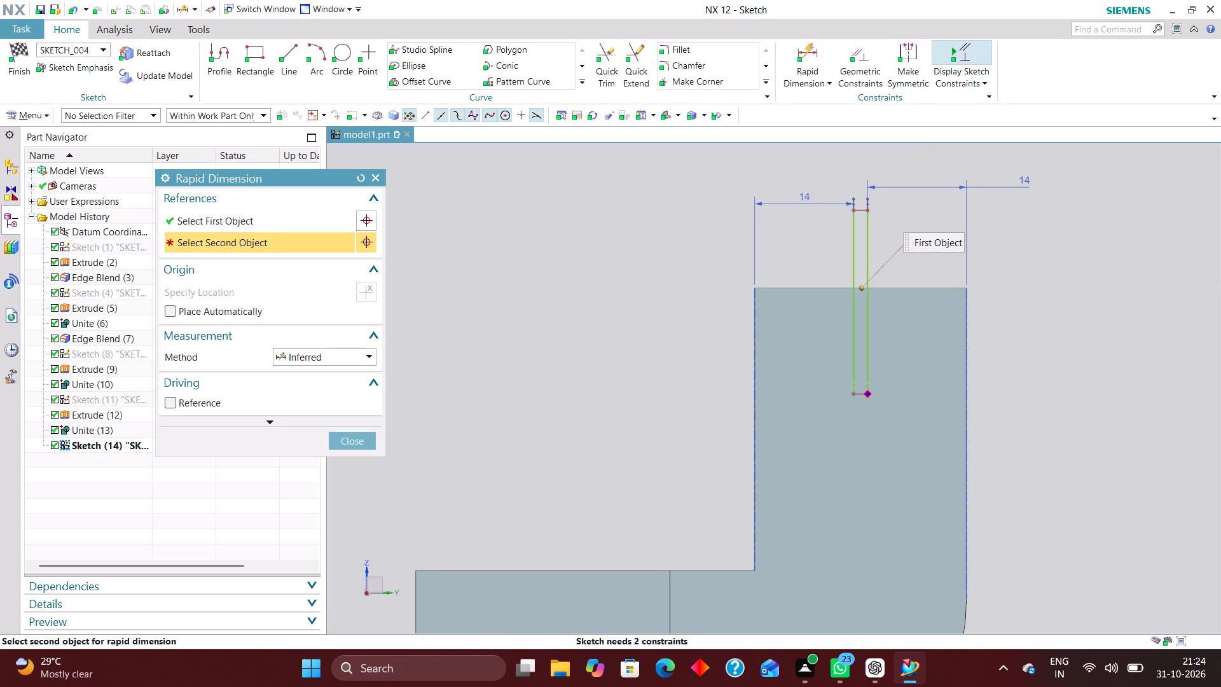
{"action": "left_click", "coordinate": [861, 396]}
{"action": "left_click", "coordinate": [1038, 351]}
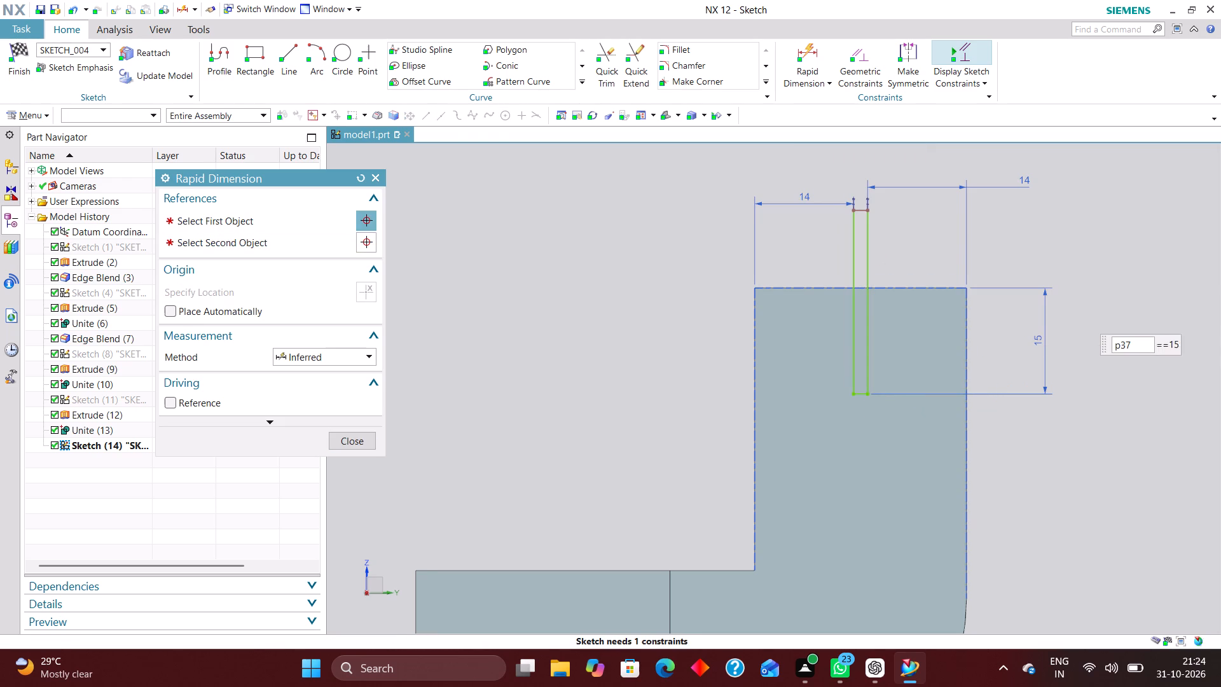
{"action": "type", "text": "24"}
{"action": "key", "text": "Return"}
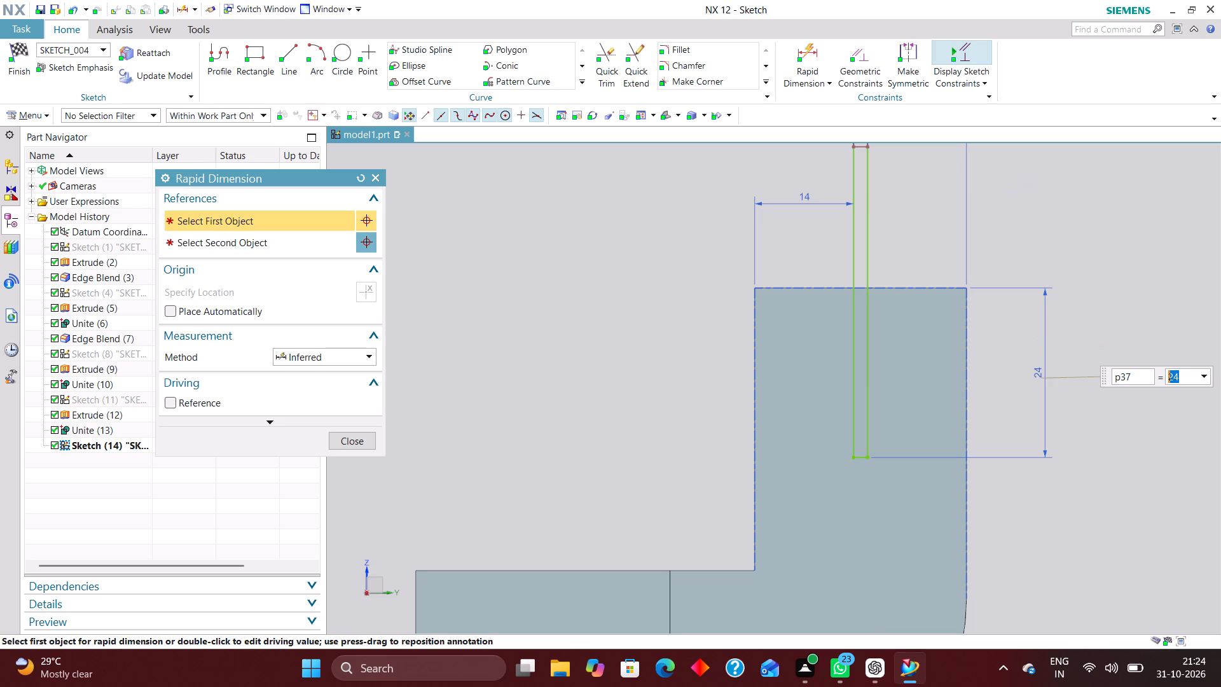
{"action": "scroll", "coordinate": [885, 415], "scroll_direction": "down", "scroll_amount": 2}
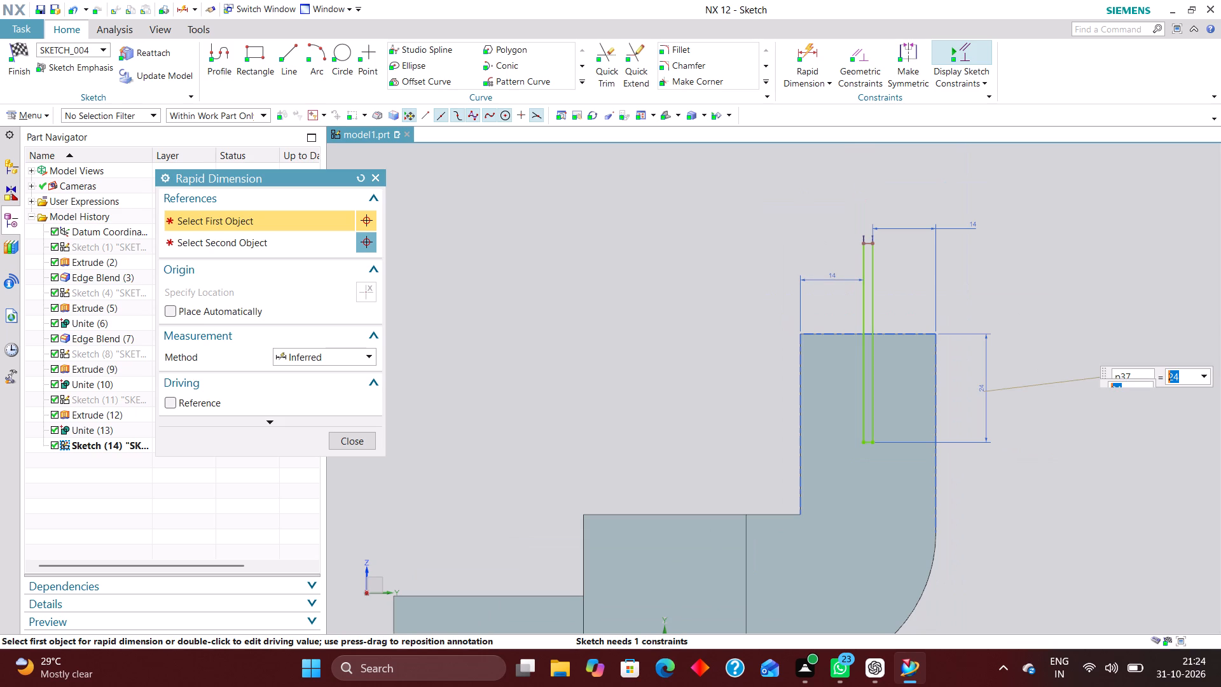
{"action": "left_click", "coordinate": [365, 433]}
Shorten the rectangle by moving its top side down to just above the leg's top edge, and finish the sketch.
{"action": "scroll", "coordinate": [965, 239], "scroll_direction": "up", "scroll_amount": 2}
{"action": "left_click_drag", "start_coordinate": [820, 246], "coordinate": [814, 352]}
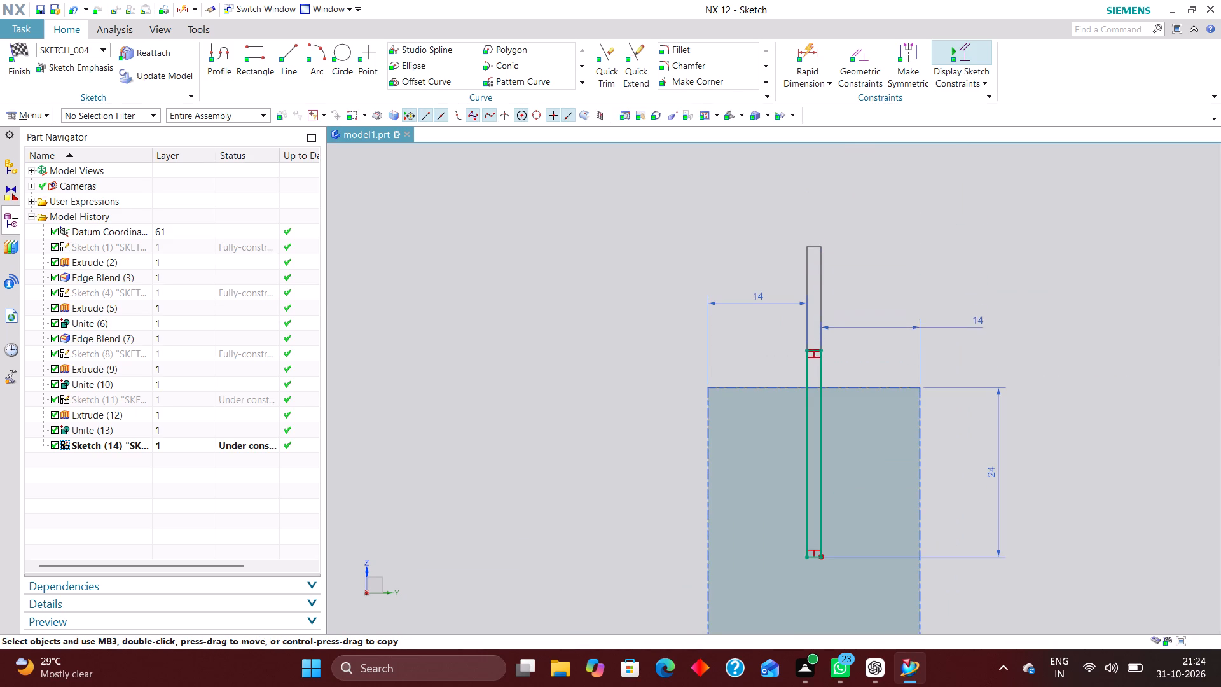
{"action": "left_click_drag", "start_coordinate": [814, 352], "coordinate": [813, 355]}
{"action": "scroll", "coordinate": [851, 314], "scroll_direction": "down", "scroll_amount": 3}
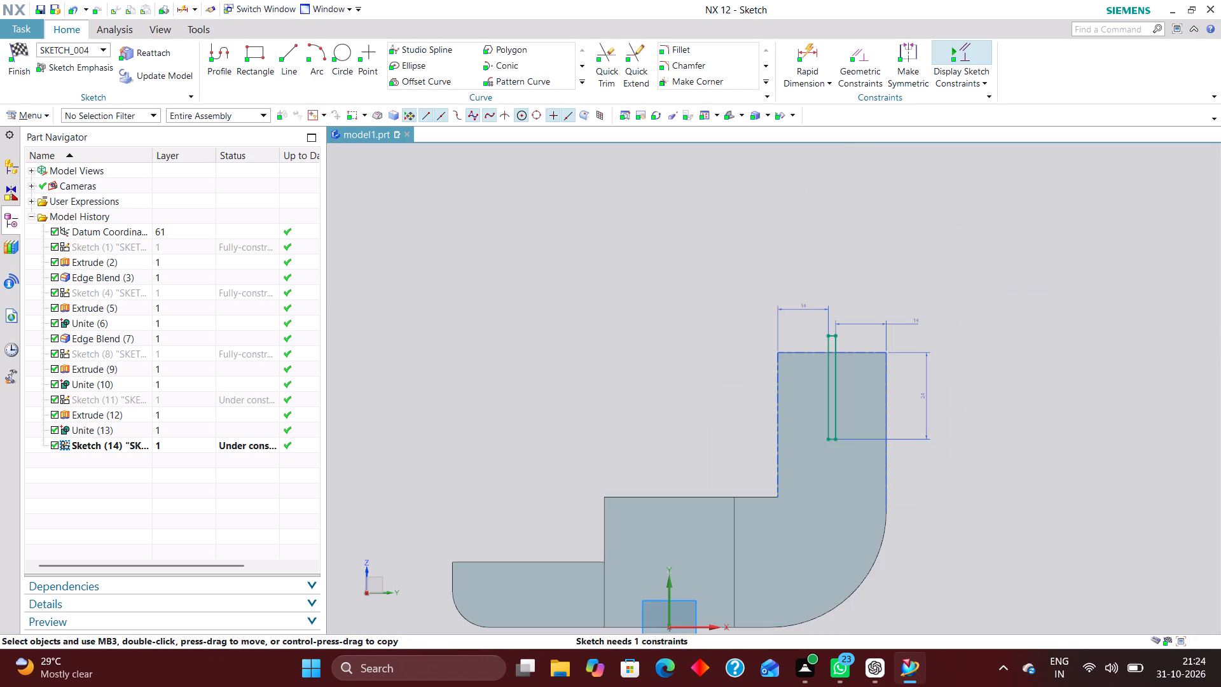
{"action": "left_click", "coordinate": [20, 47]}
Extrude the slot rectangle symmetrically by 12 mm to both sides as a separate body through the leg's top.
{"action": "scroll", "coordinate": [936, 256], "scroll_direction": "up", "scroll_amount": 1}
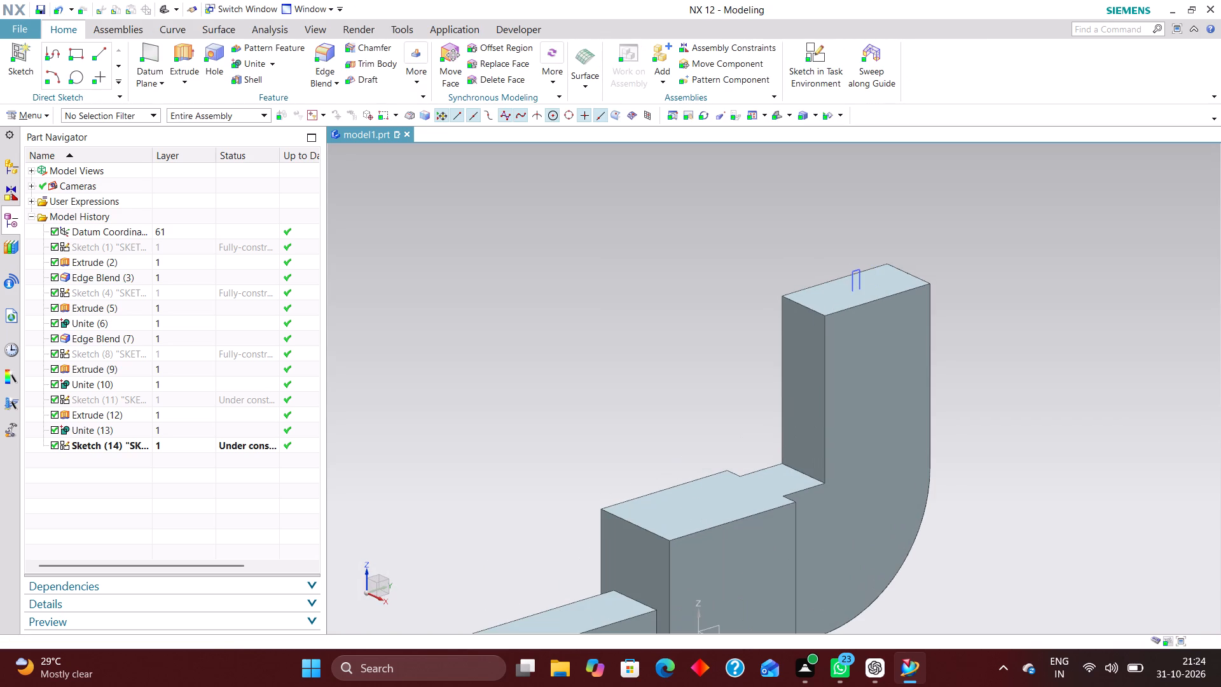
{"action": "left_click", "coordinate": [187, 48]}
{"action": "scroll", "coordinate": [858, 289], "scroll_direction": "up", "scroll_amount": 3}
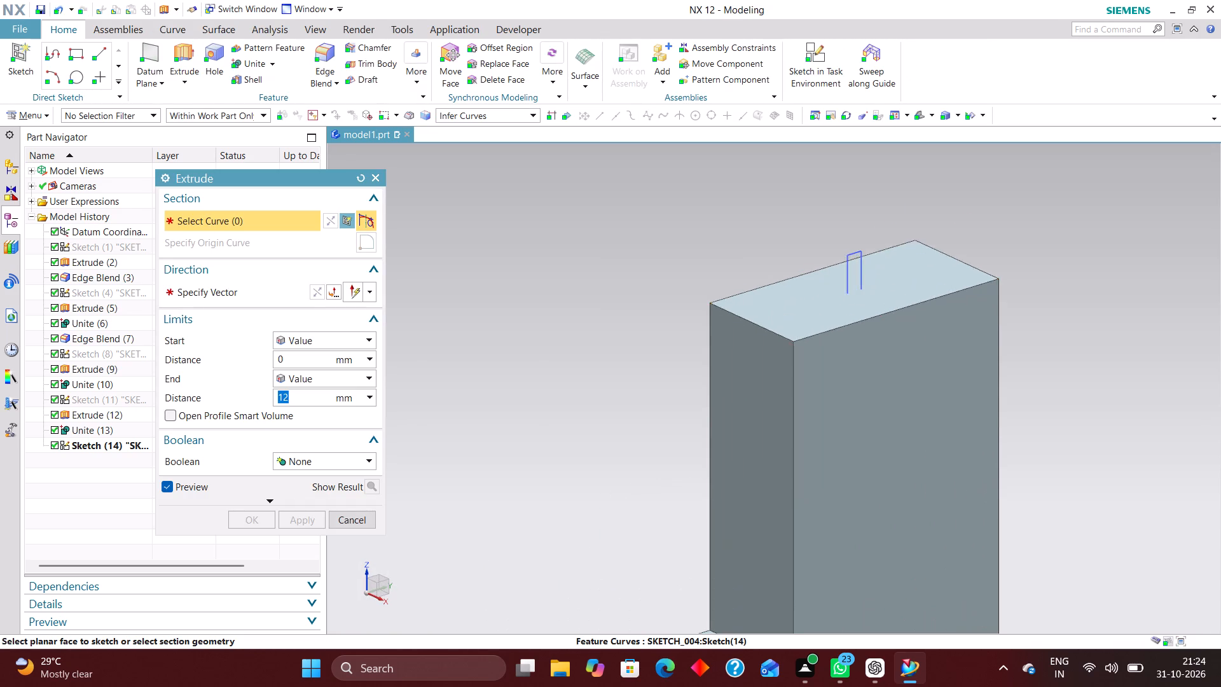
{"action": "left_click", "coordinate": [849, 253]}
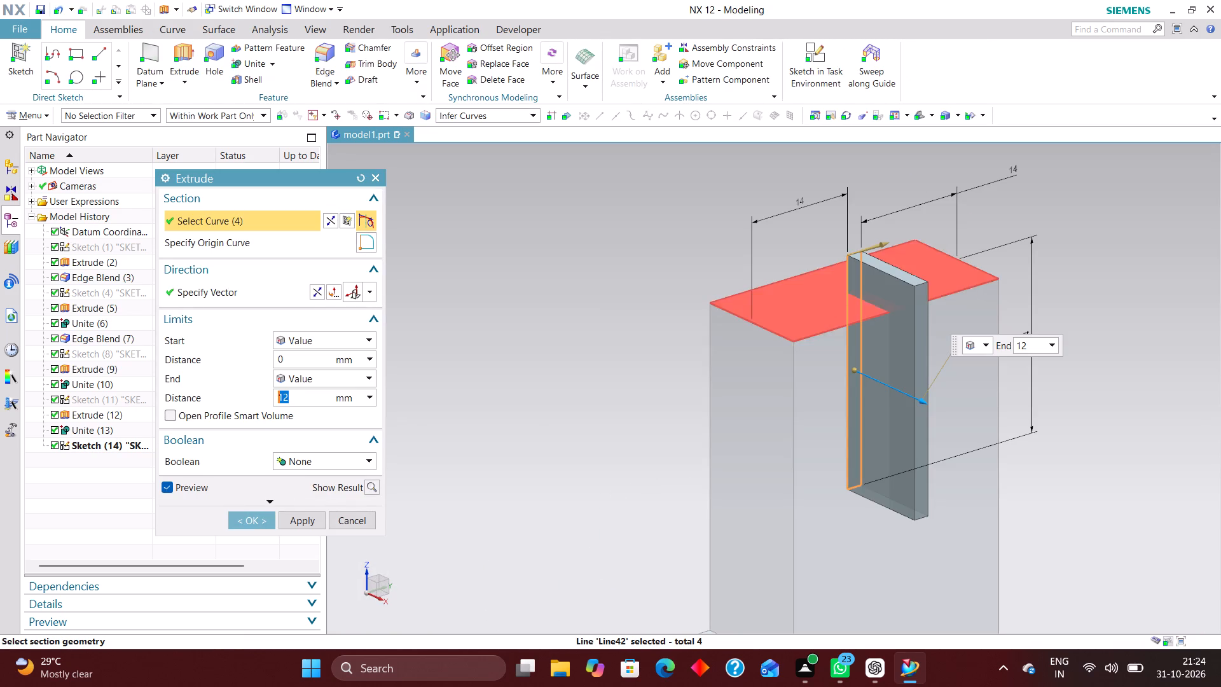
{"action": "left_click", "coordinate": [319, 335]}
{"action": "left_click", "coordinate": [325, 368]}
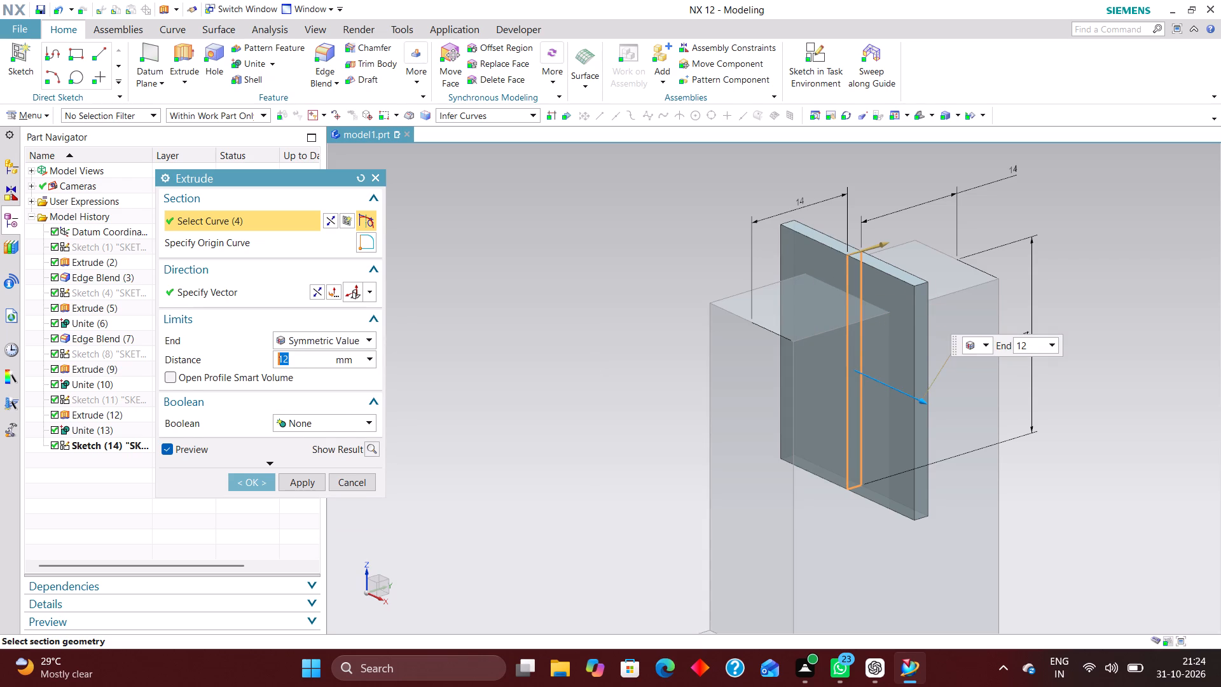
{"action": "left_click", "coordinate": [260, 485]}
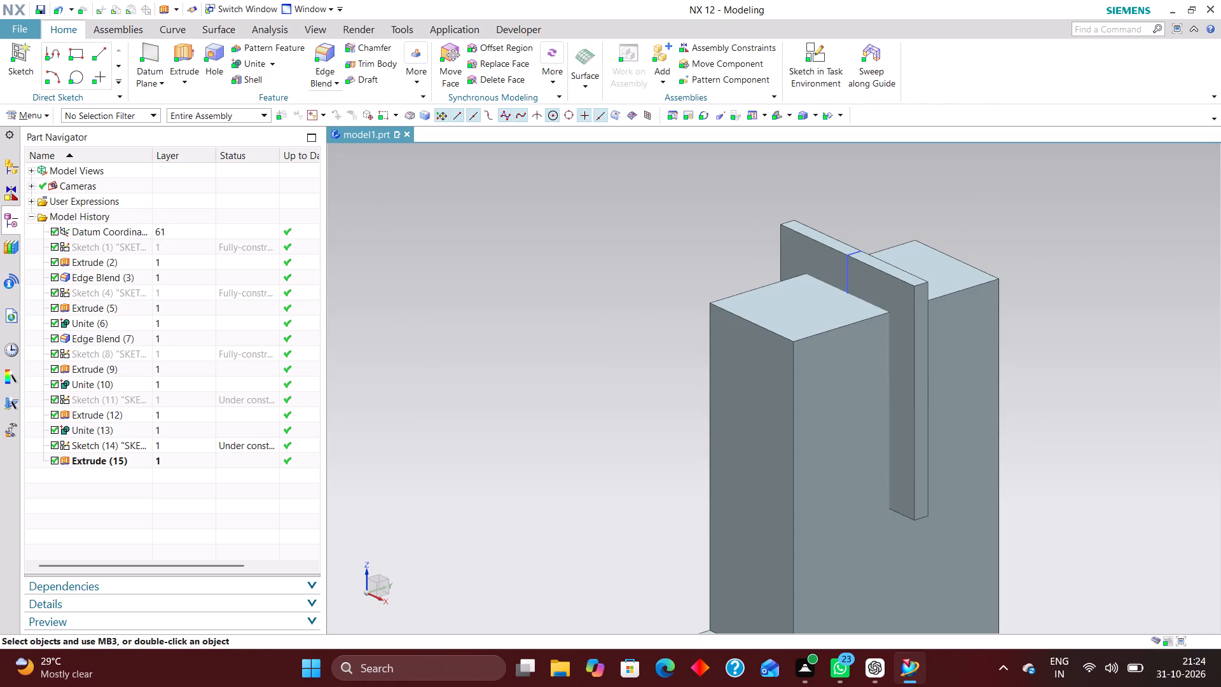
Subtract the extruded slot body from the bracket body.
{"action": "left_click", "coordinate": [272, 62]}
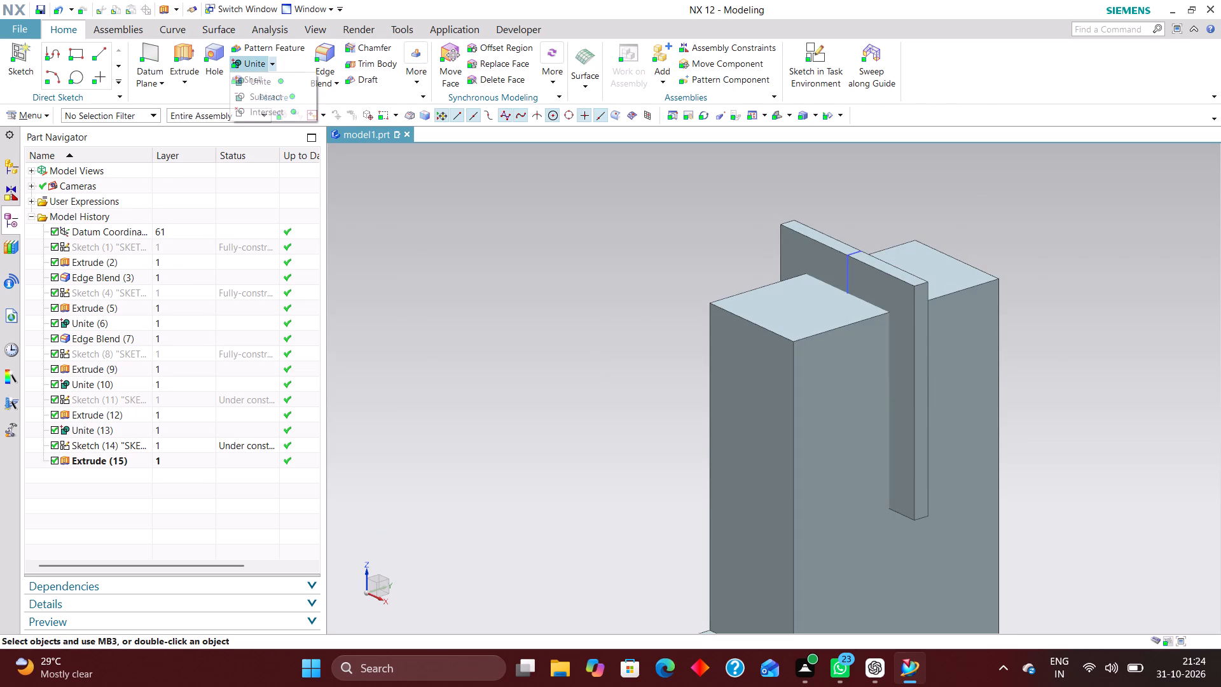
{"action": "left_click", "coordinate": [266, 98]}
{"action": "left_click", "coordinate": [778, 368]}
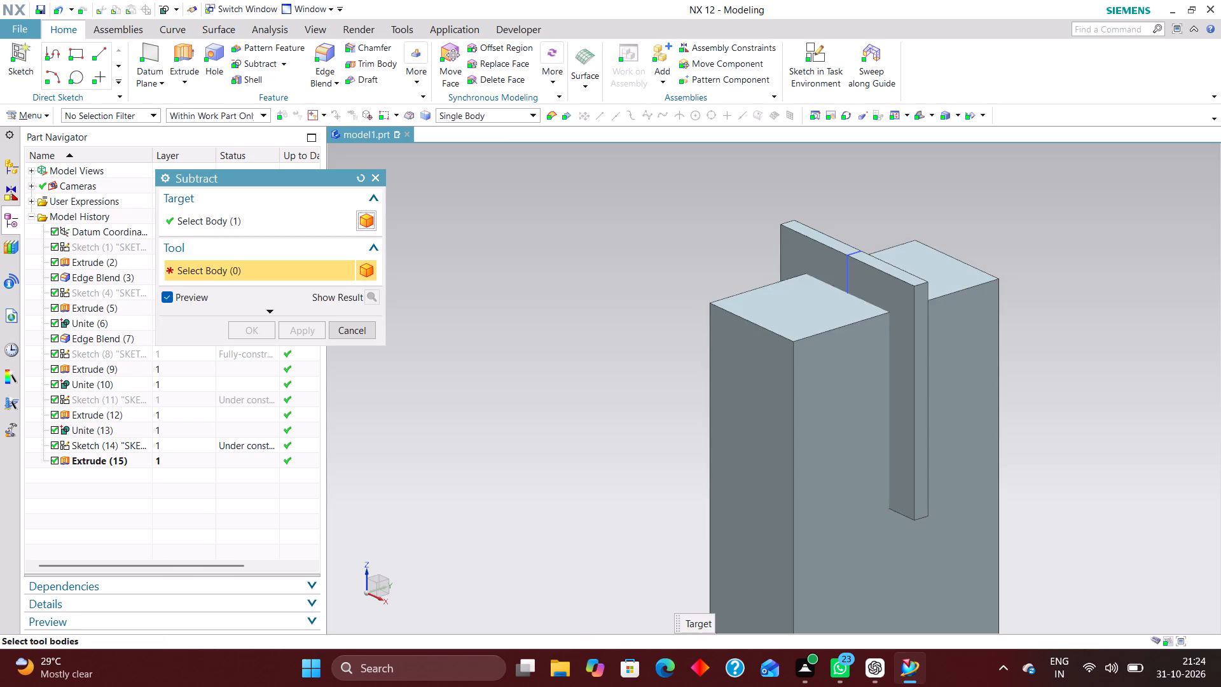
{"action": "left_click", "coordinate": [814, 236]}
{"action": "left_click", "coordinate": [249, 329]}
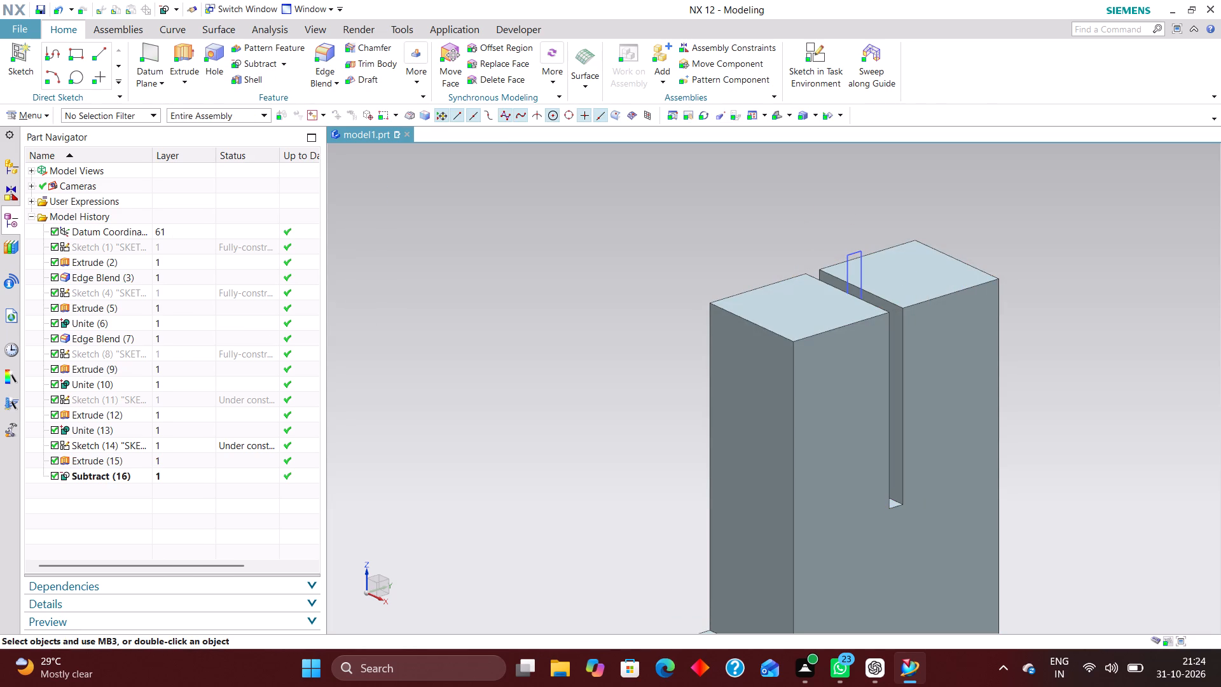
Hide the slot sketch.
{"action": "right_click_drag", "start_coordinate": [851, 249], "coordinate": [863, 310]}
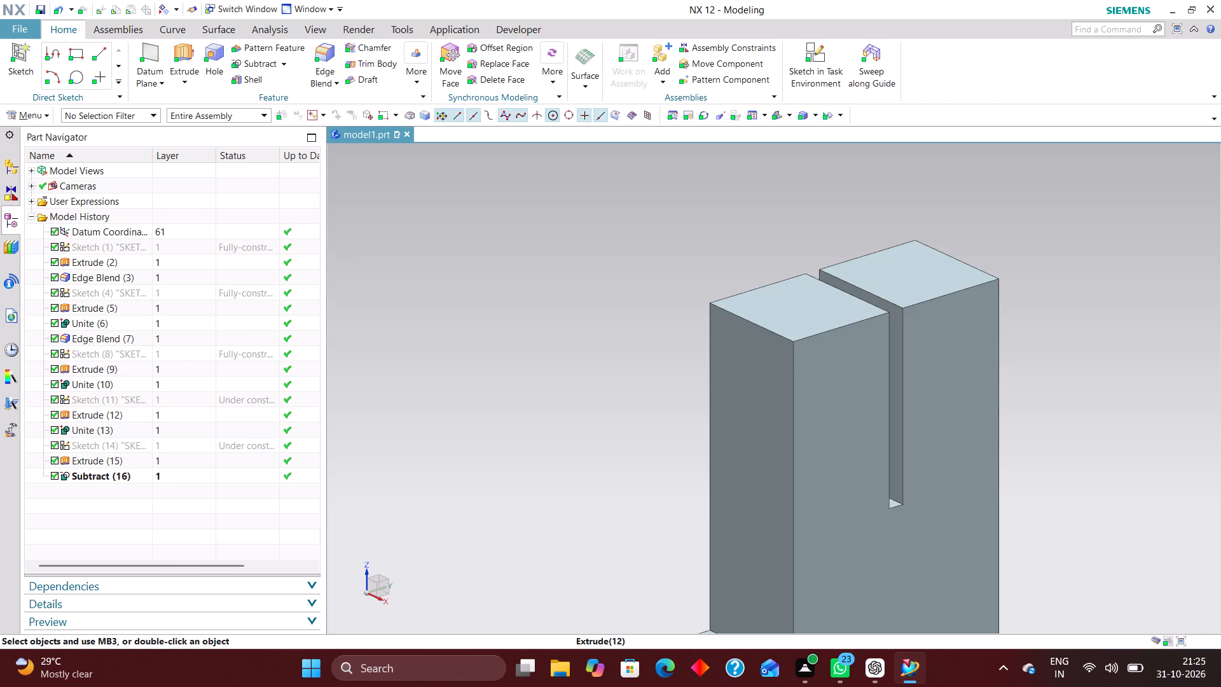
Start a sketch on the XY datum plane and draw a rectangle about 14.5 by 27 mm inside the wide middle block's outline.
{"action": "left_click", "coordinate": [778, 117]}
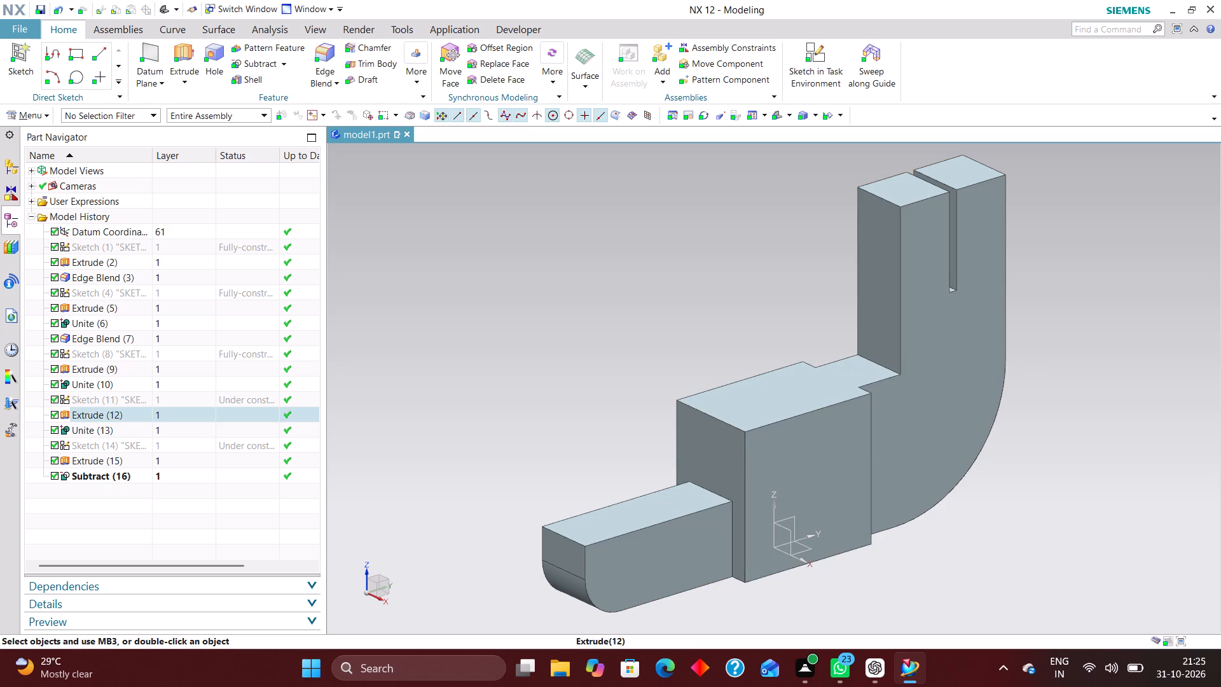
{"action": "left_click", "coordinate": [817, 55]}
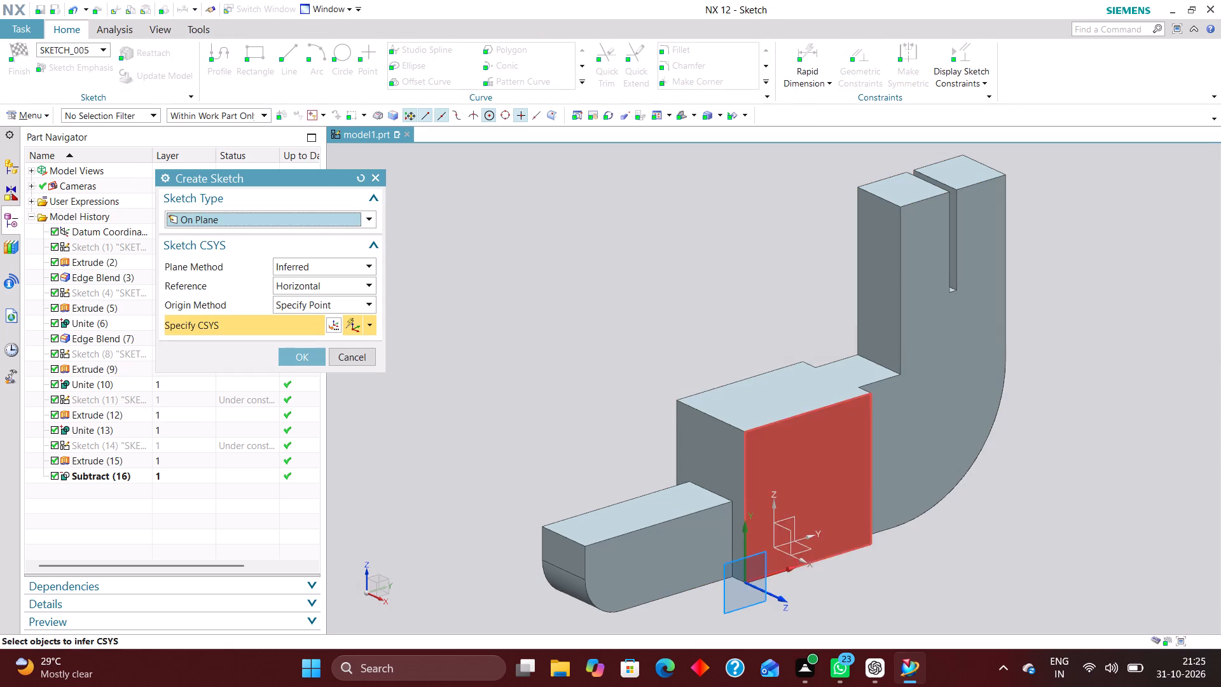
{"action": "left_click", "coordinate": [804, 553]}
{"action": "left_click", "coordinate": [295, 361]}
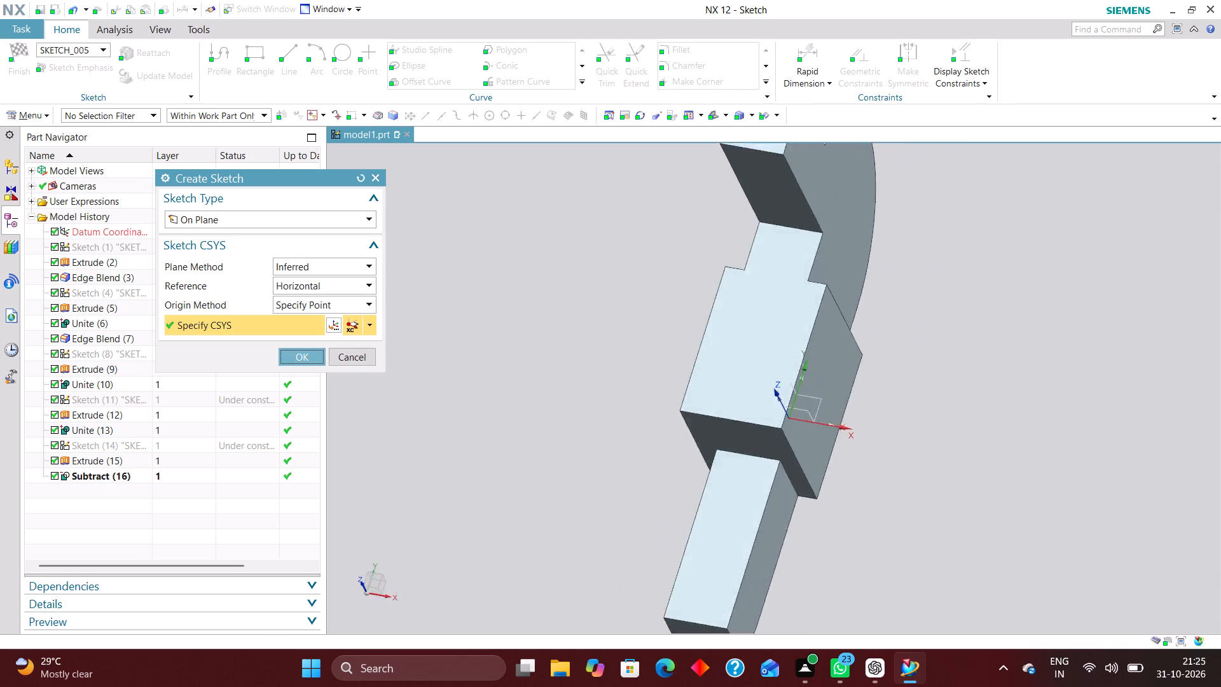
{"action": "scroll", "coordinate": [790, 442], "scroll_direction": "up", "scroll_amount": 1}
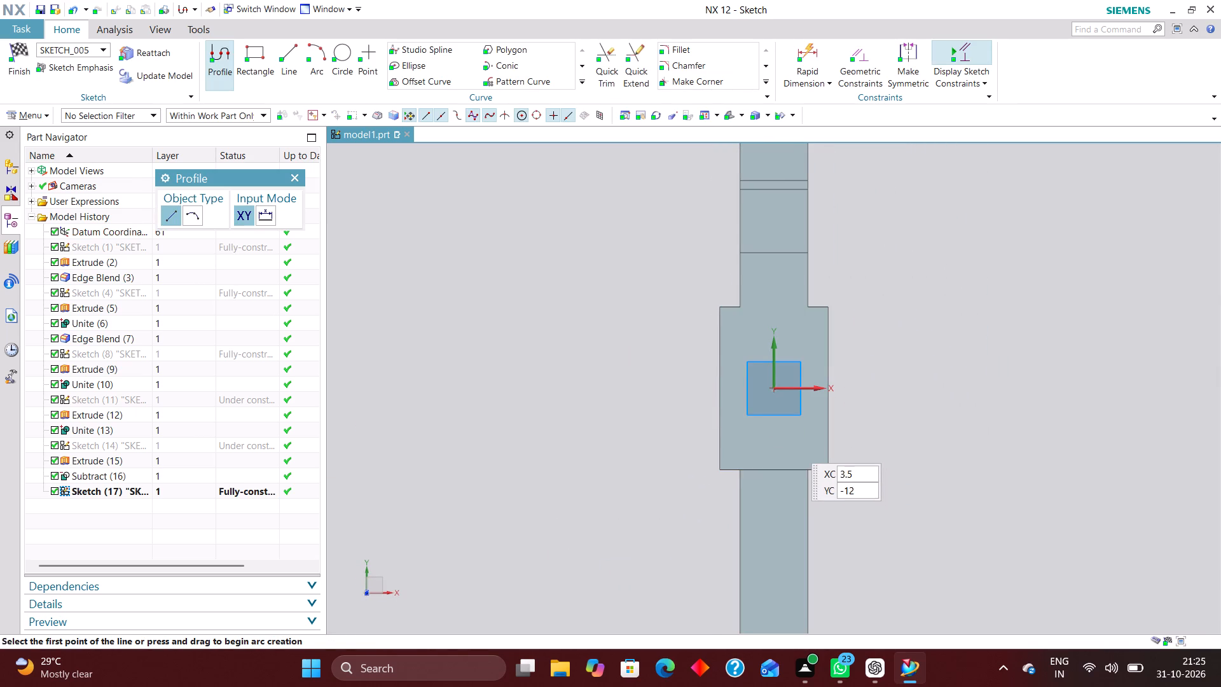
{"action": "scroll", "coordinate": [790, 441], "scroll_direction": "up", "scroll_amount": 1}
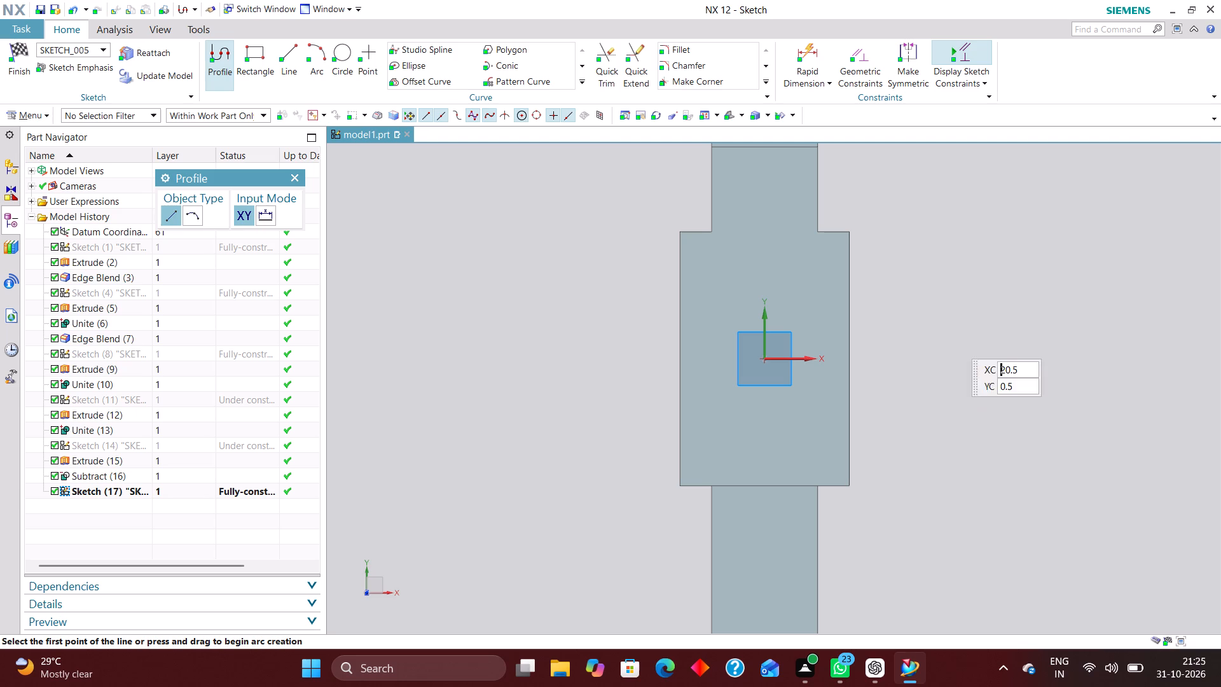
{"action": "left_click", "coordinate": [251, 53]}
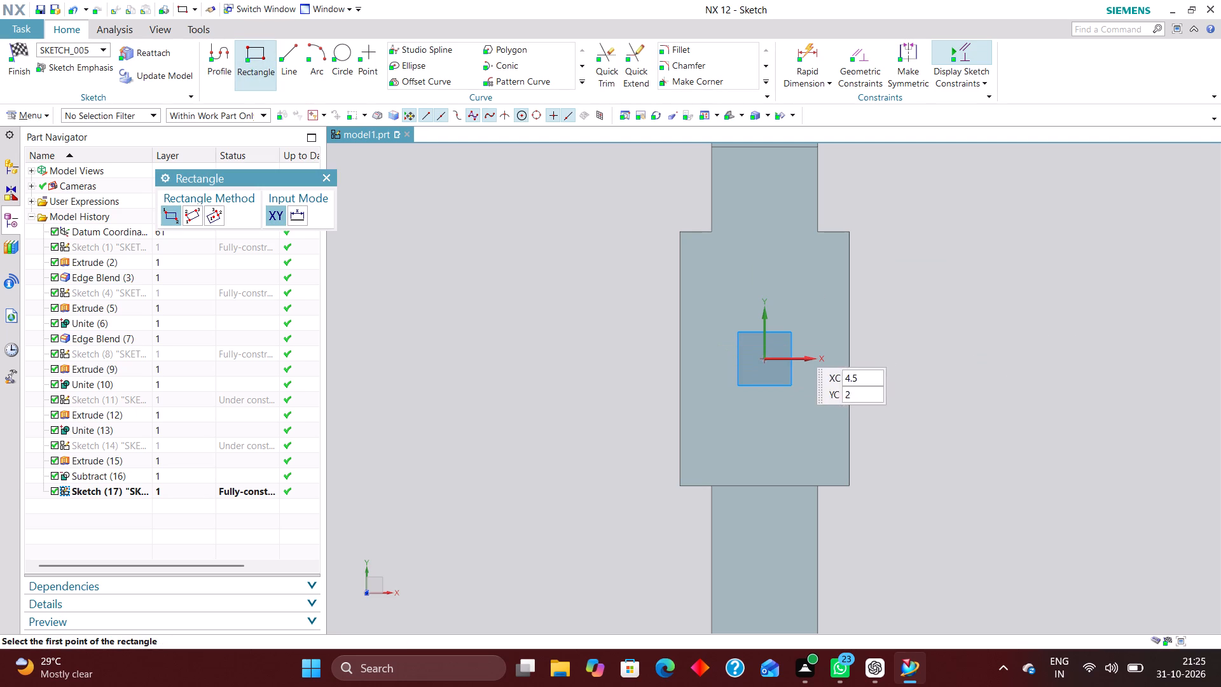
{"action": "left_click", "coordinate": [710, 258]}
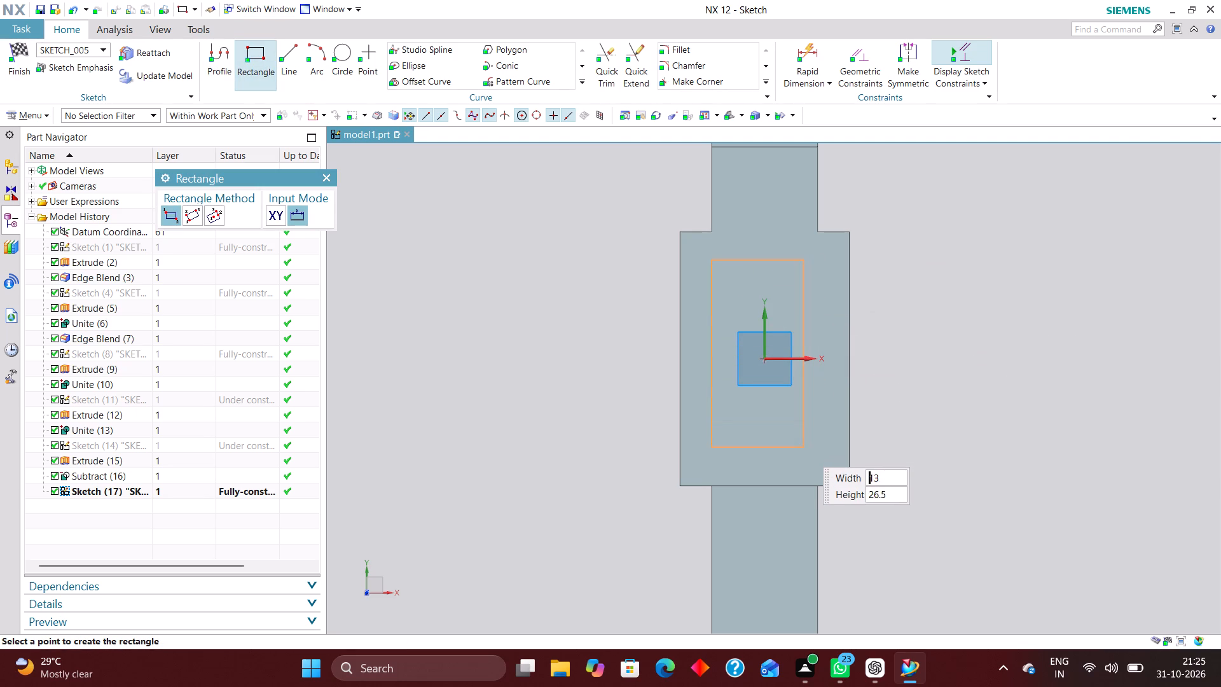
{"action": "left_click", "coordinate": [814, 449]}
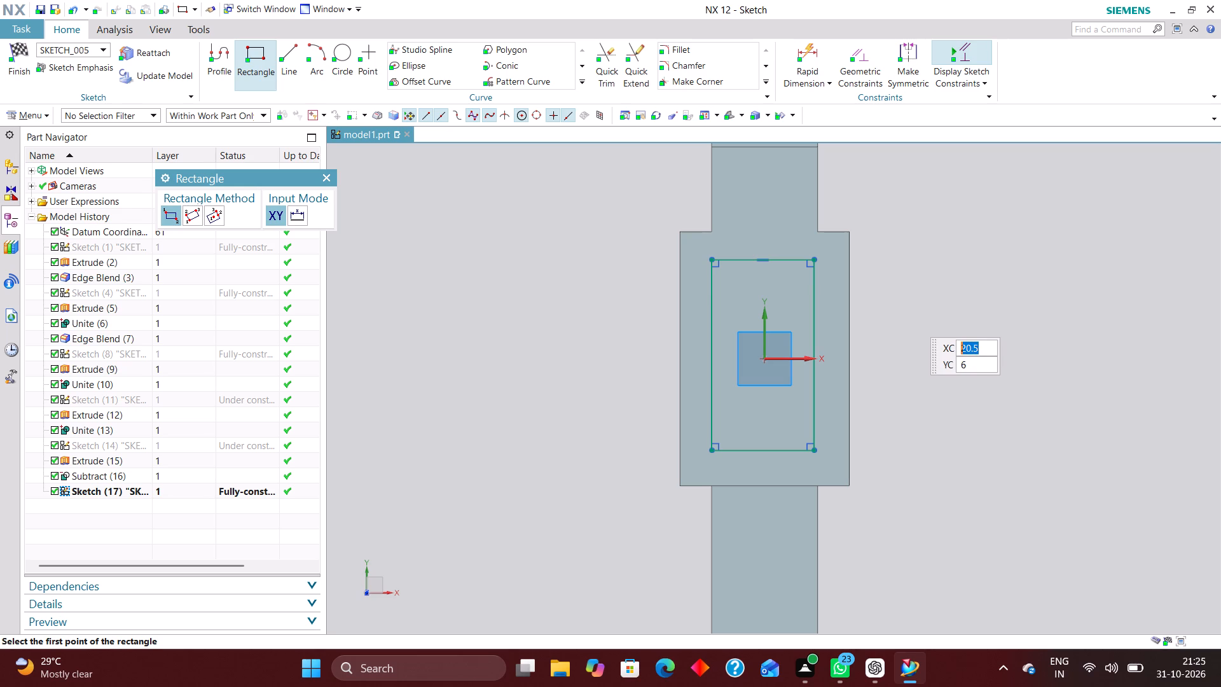
Constrain the midpoint of the rectangle's top side to the sketch's Y axis.
{"action": "left_click", "coordinate": [864, 57]}
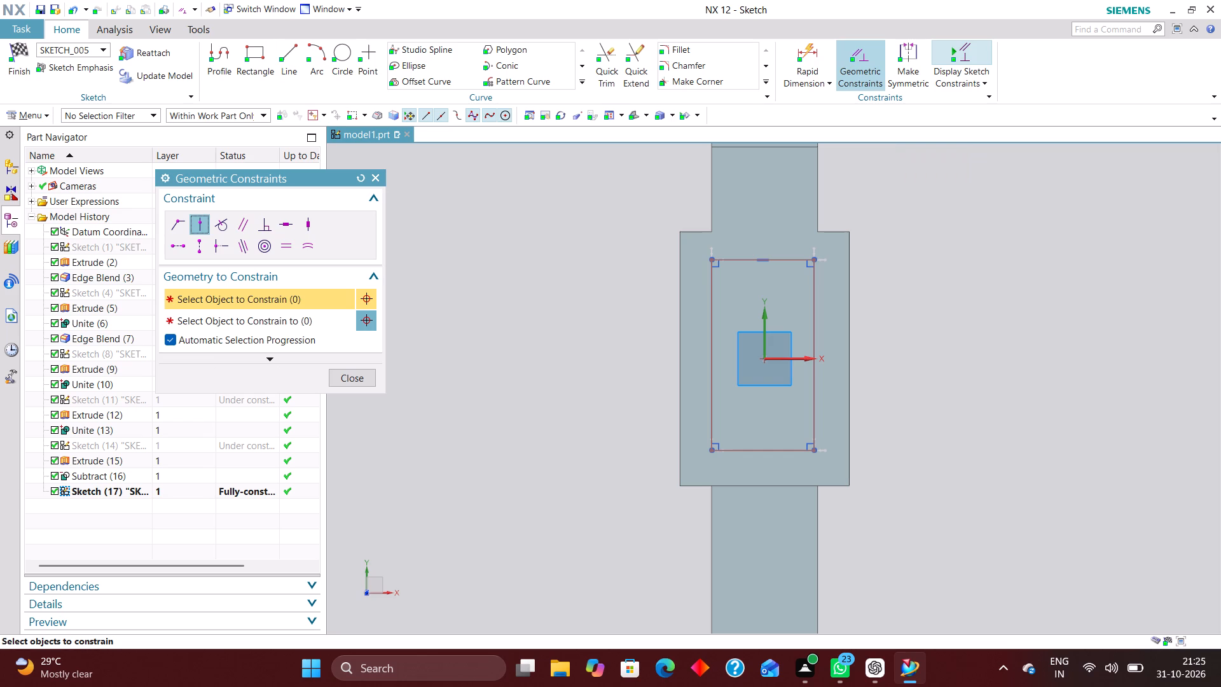
{"action": "left_click", "coordinate": [762, 256]}
{"action": "left_click", "coordinate": [766, 324]}
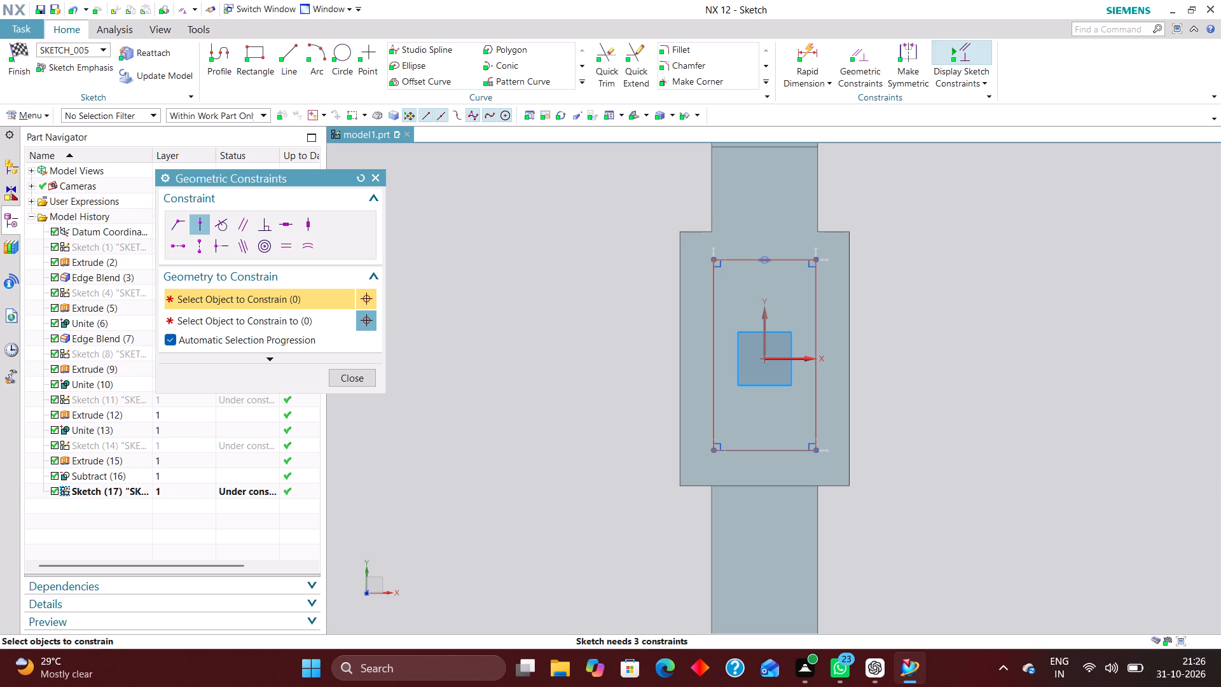
{"action": "left_click", "coordinate": [368, 378]}
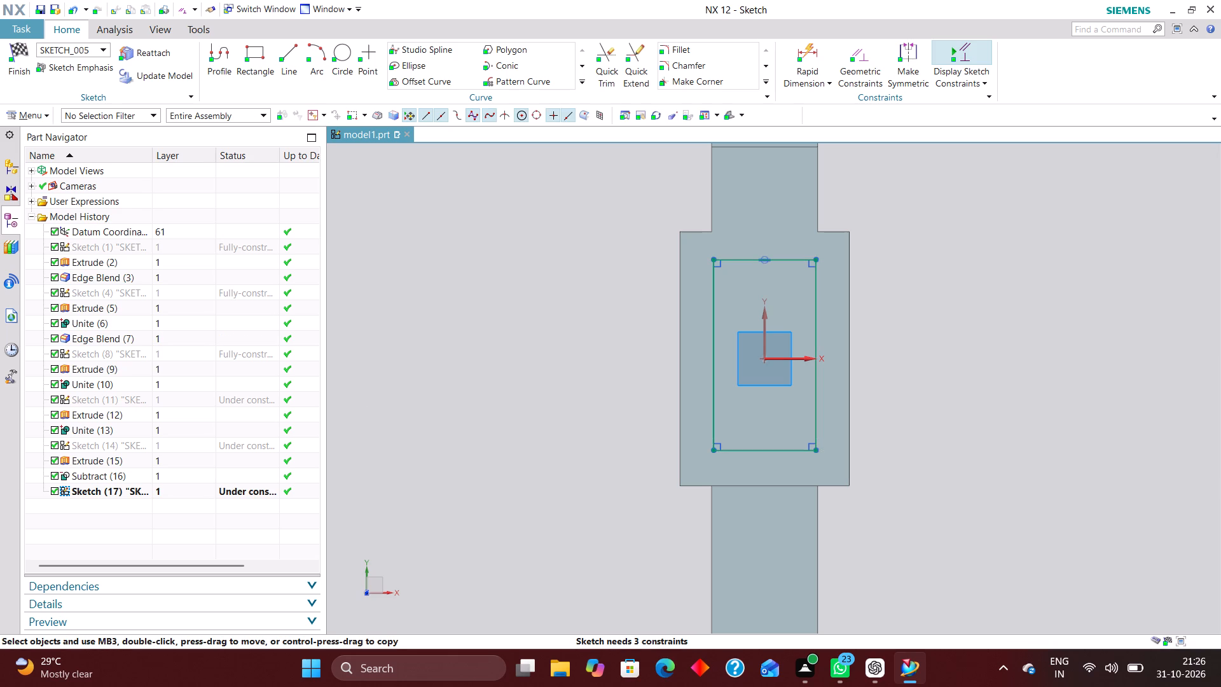
Dimension the rectangle's top side at 6 mm from the middle block's edge nearest the upright leg.
{"action": "scroll", "coordinate": [728, 247], "scroll_direction": "up", "scroll_amount": 1}
{"action": "left_click", "coordinate": [799, 52]}
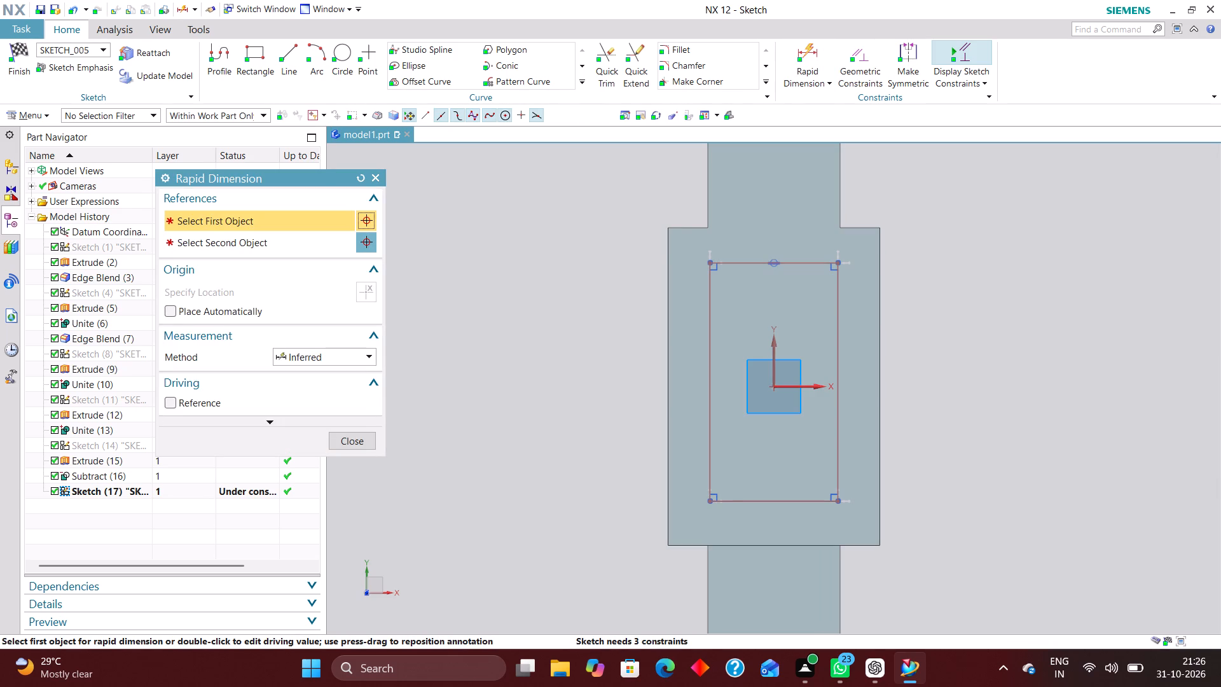
{"action": "left_click", "coordinate": [668, 225]}
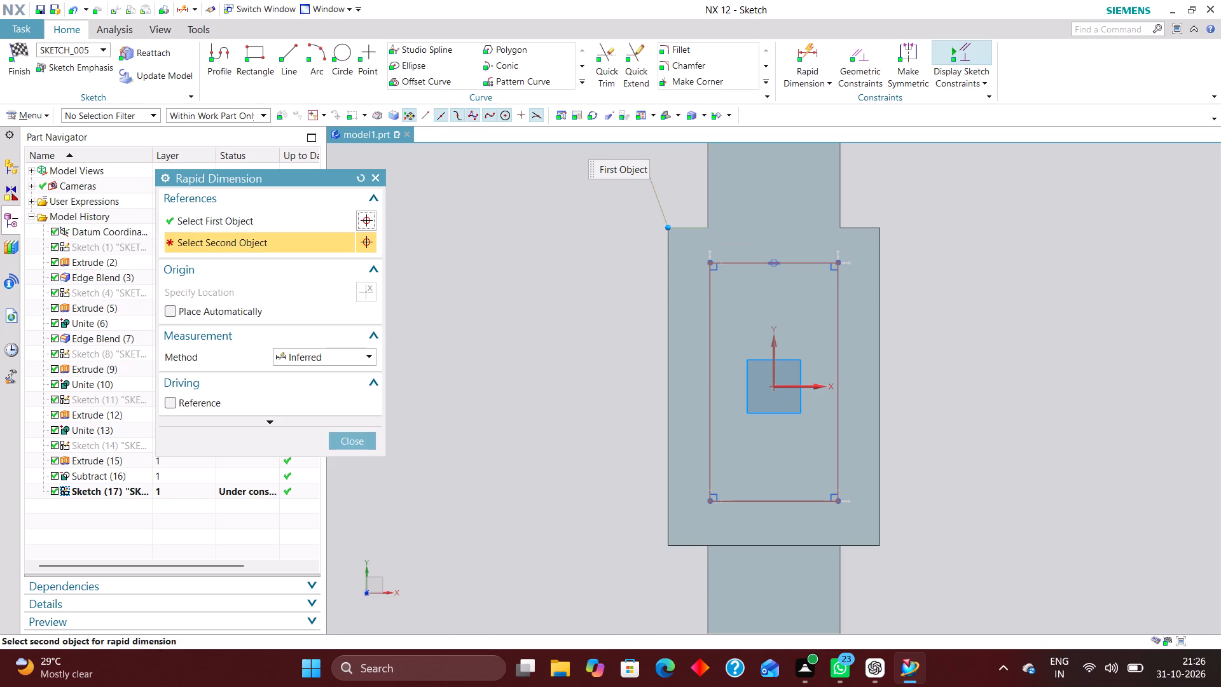
{"action": "left_click", "coordinate": [753, 263]}
{"action": "left_click", "coordinate": [597, 246]}
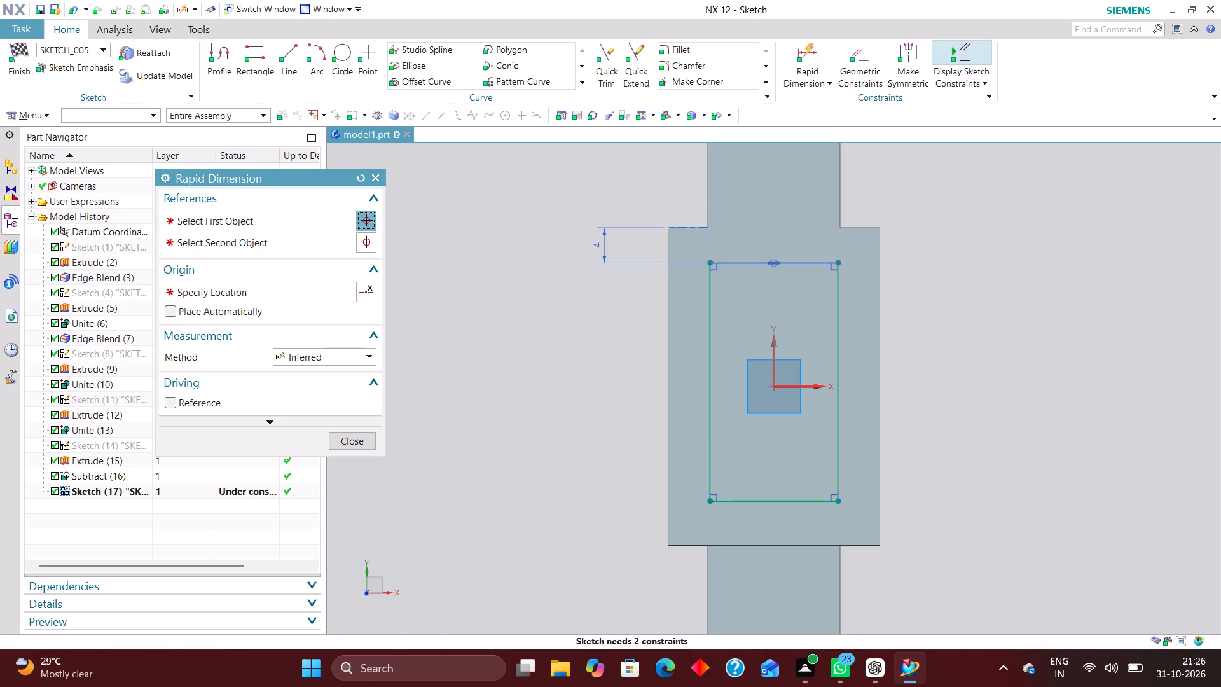
{"action": "key", "text": "6"}
{"action": "key", "text": "Return"}
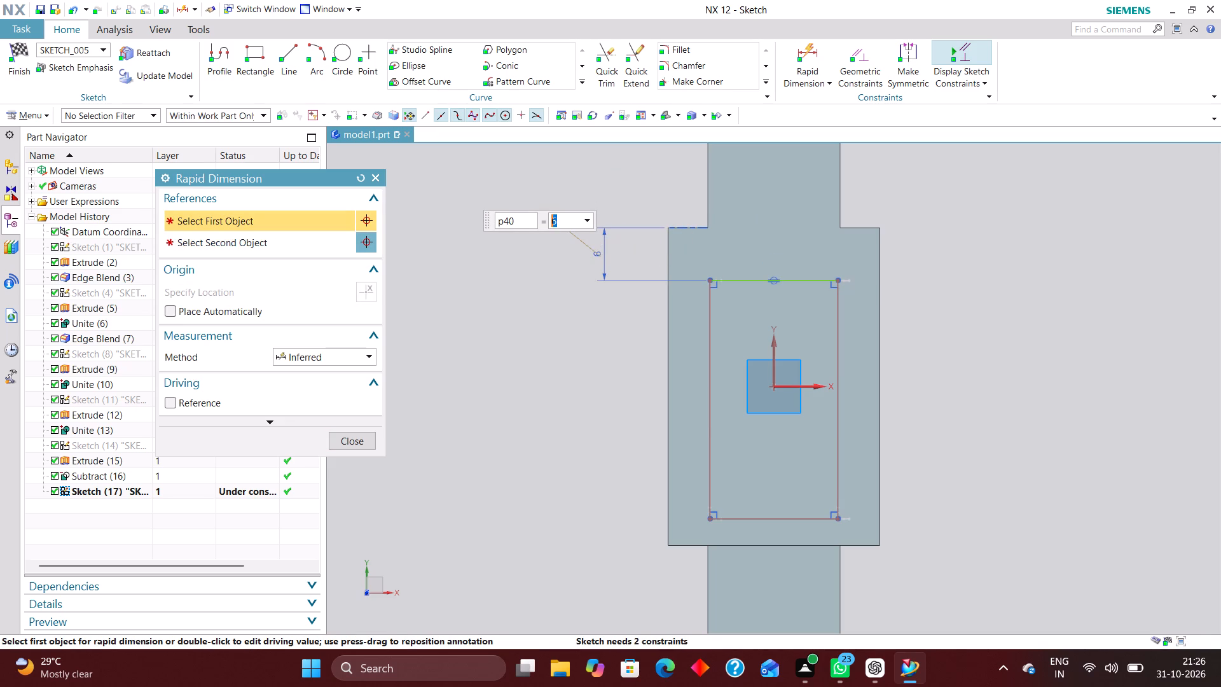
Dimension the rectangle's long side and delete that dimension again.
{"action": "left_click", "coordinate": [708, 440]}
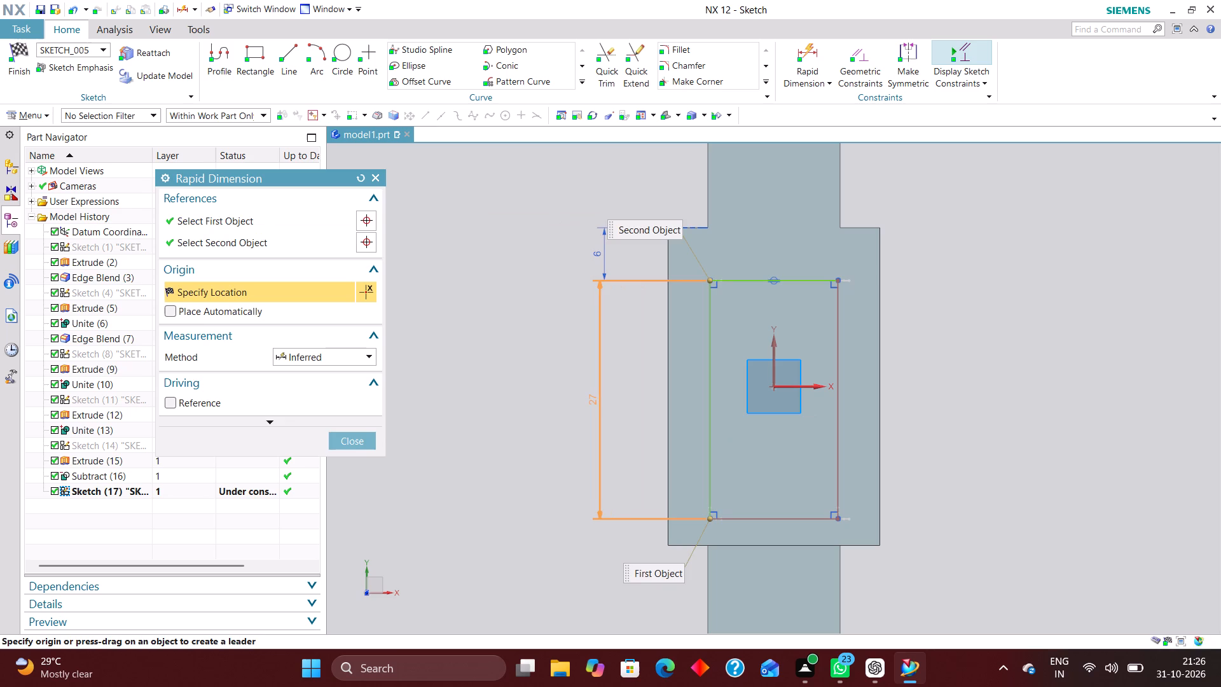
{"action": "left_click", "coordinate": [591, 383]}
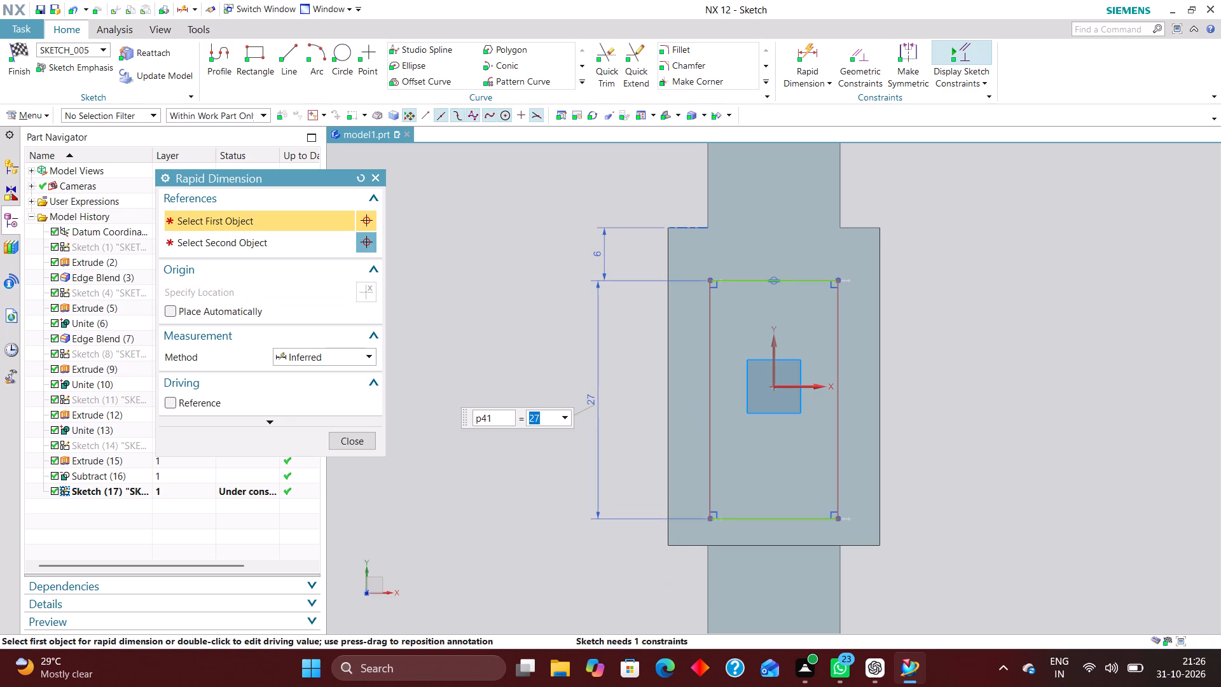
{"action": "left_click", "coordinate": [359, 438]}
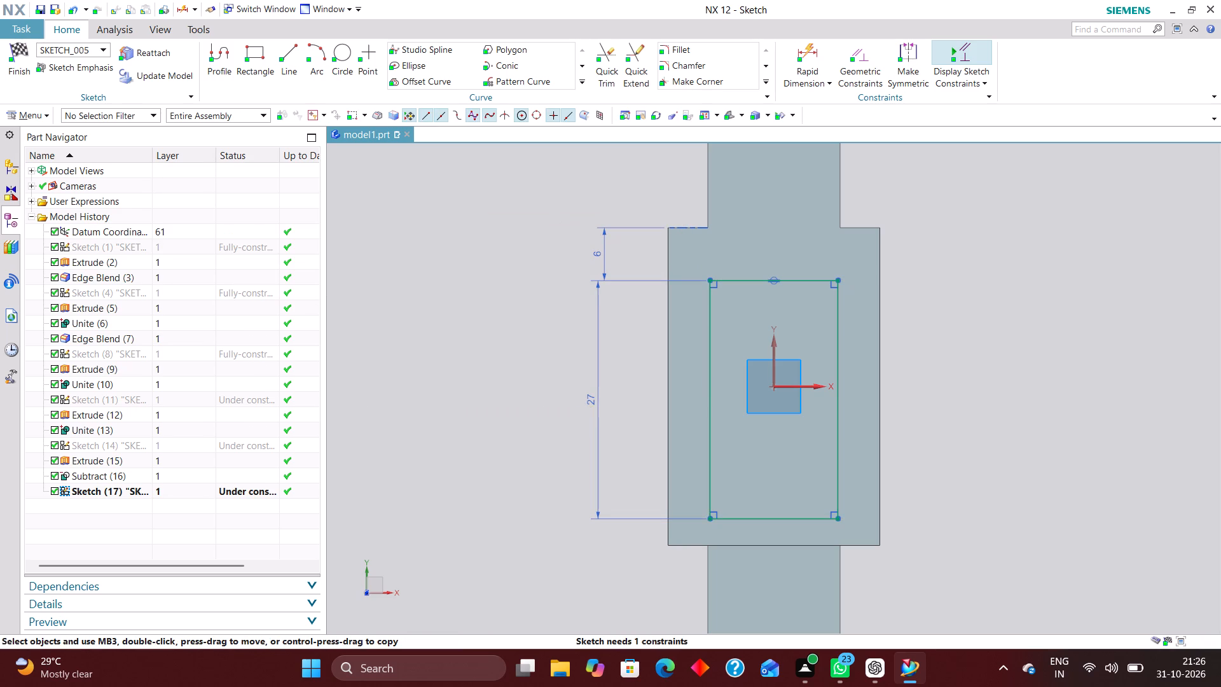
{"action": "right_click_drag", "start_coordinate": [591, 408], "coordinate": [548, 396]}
Dimension the rectangle's bottom side at 6 mm from the middle block's opposite edge.
{"action": "left_click", "coordinate": [810, 57]}
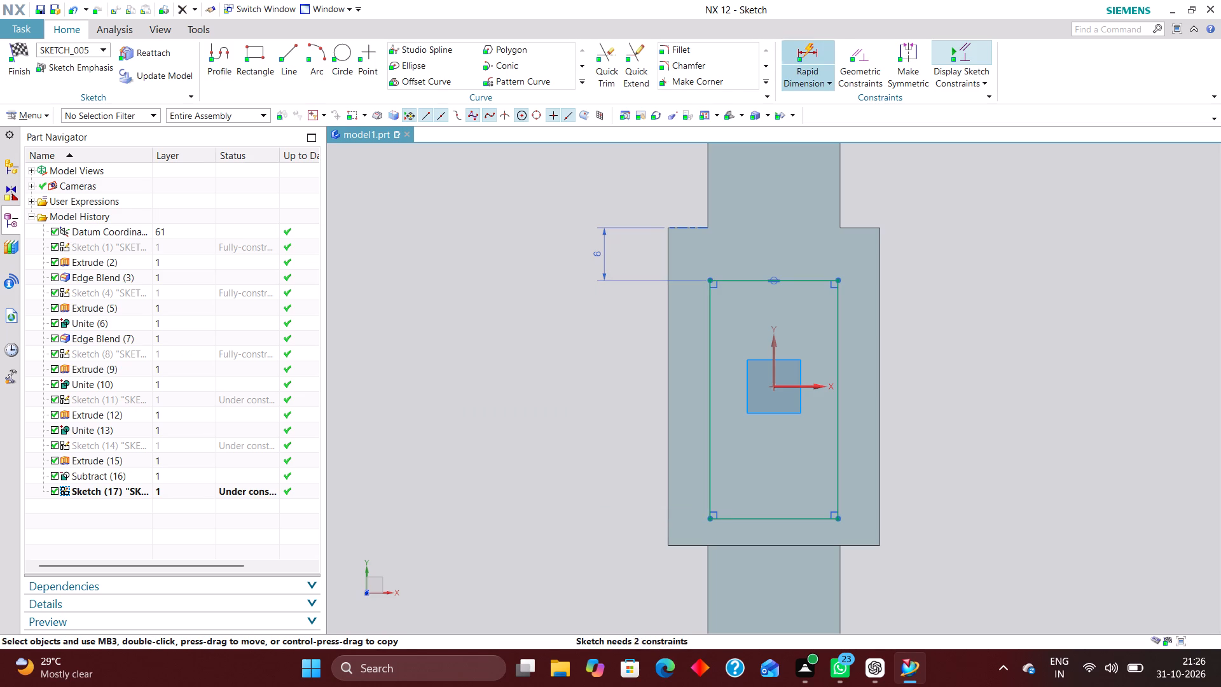
{"action": "left_click", "coordinate": [684, 551]}
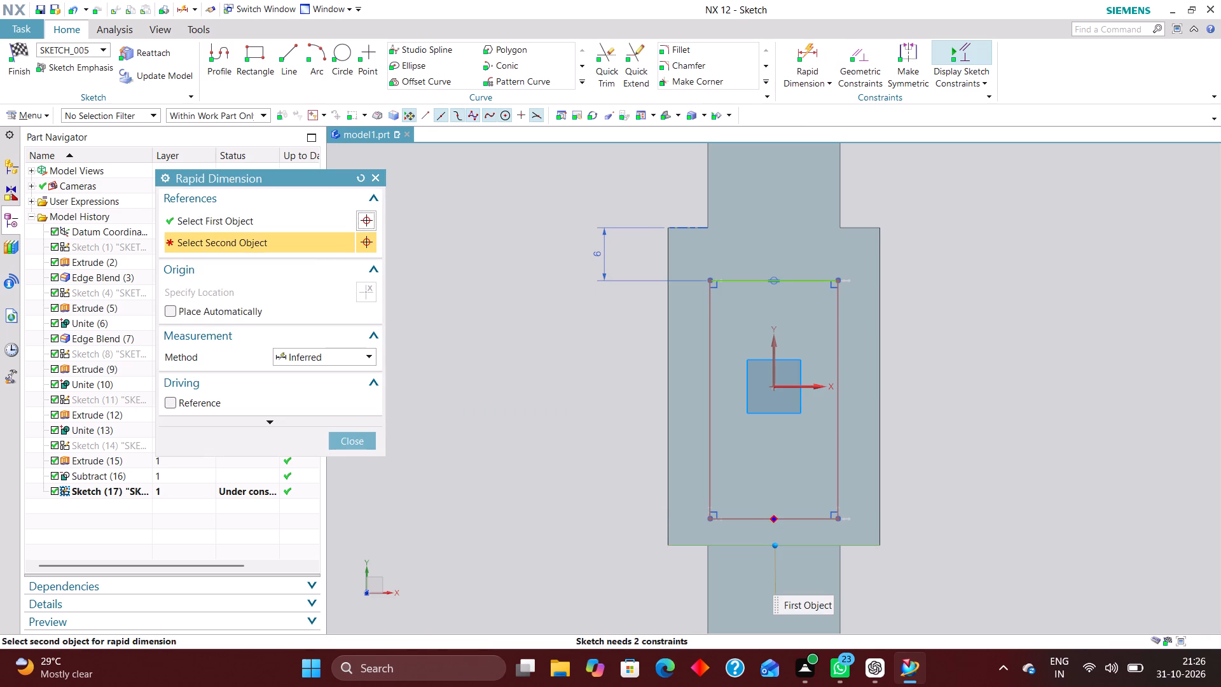
{"action": "left_click", "coordinate": [743, 520]}
{"action": "left_click", "coordinate": [585, 529]}
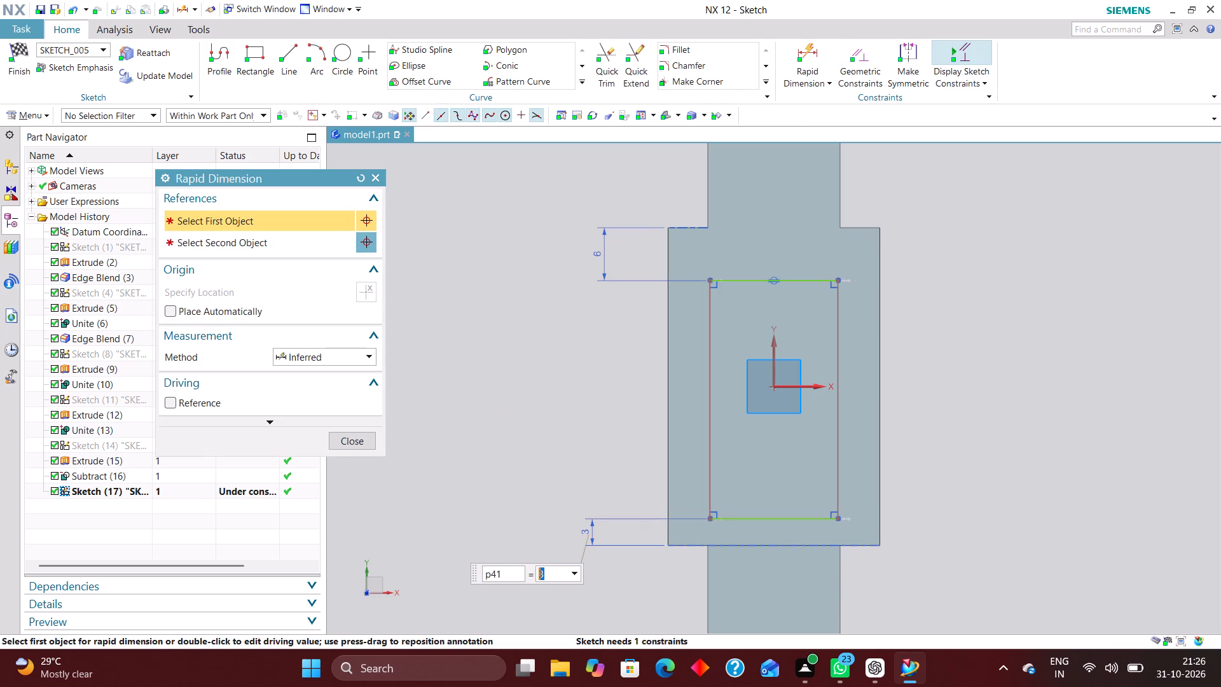
{"action": "key", "text": "6"}
{"action": "key", "text": "Return"}
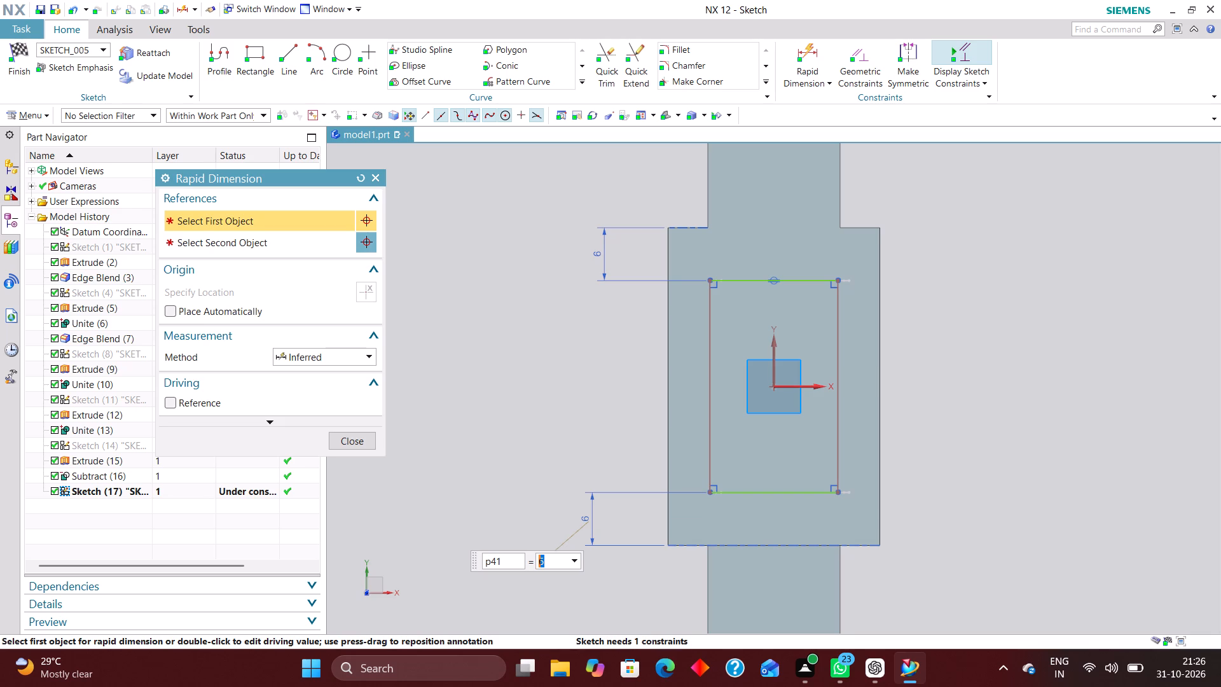
{"action": "left_click", "coordinate": [348, 441]}
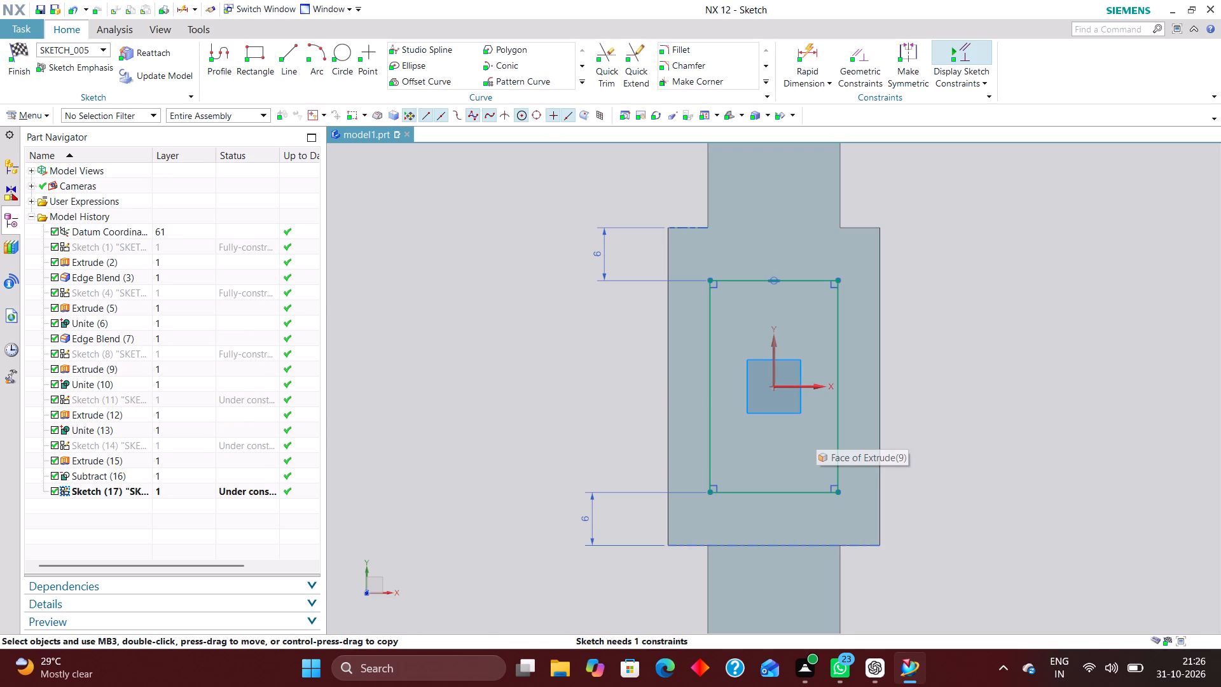
Dimension the rectangle's top side at 12 mm and finish the sketch.
{"action": "left_click", "coordinate": [806, 54]}
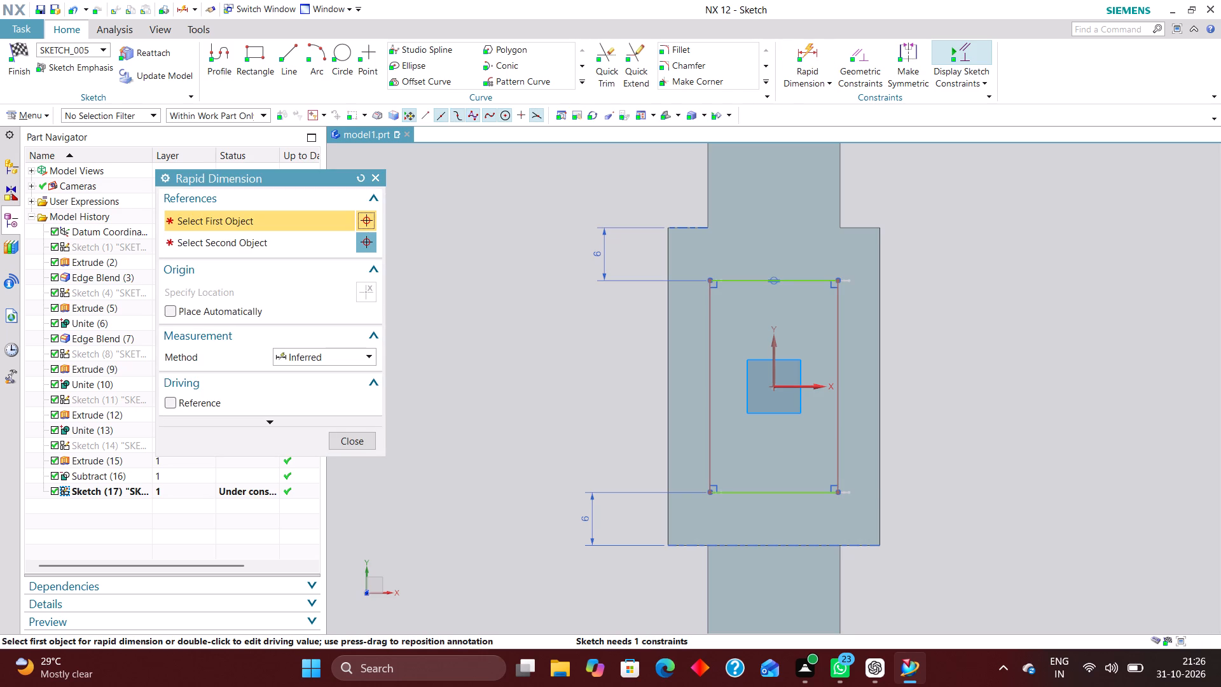
{"action": "left_click", "coordinate": [798, 282]}
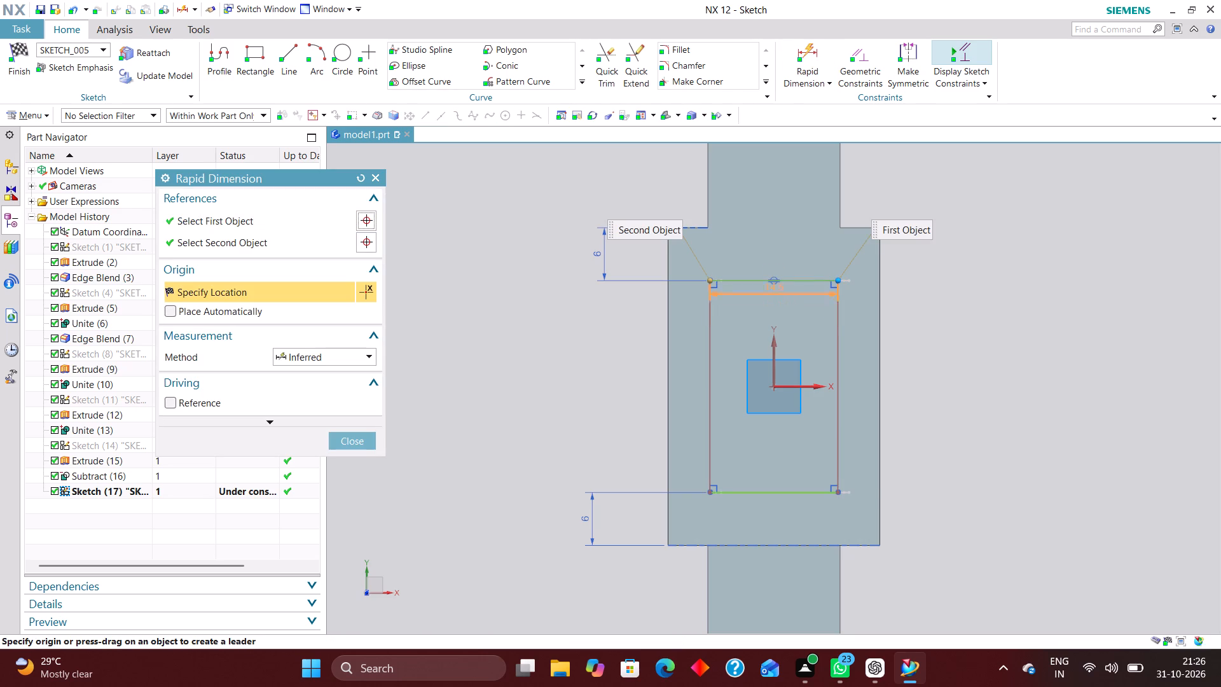
{"action": "left_click", "coordinate": [774, 233]}
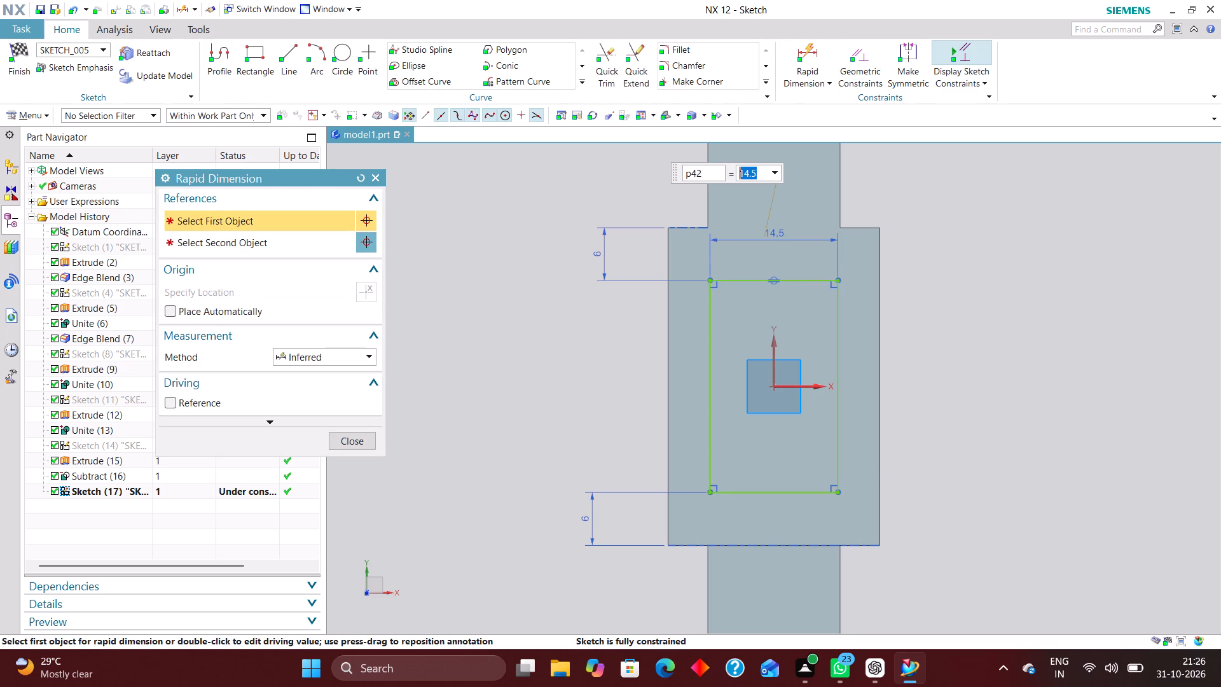
{"action": "type", "text": "12"}
{"action": "key", "text": "Return"}
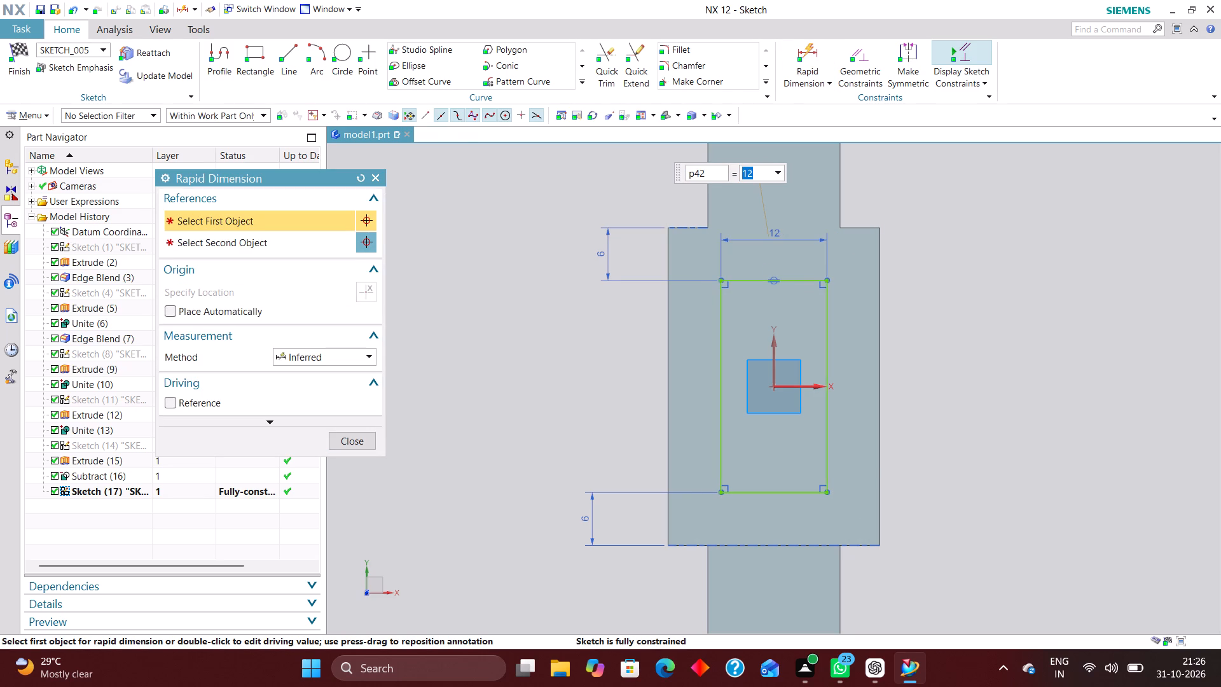
{"action": "left_click", "coordinate": [359, 441]}
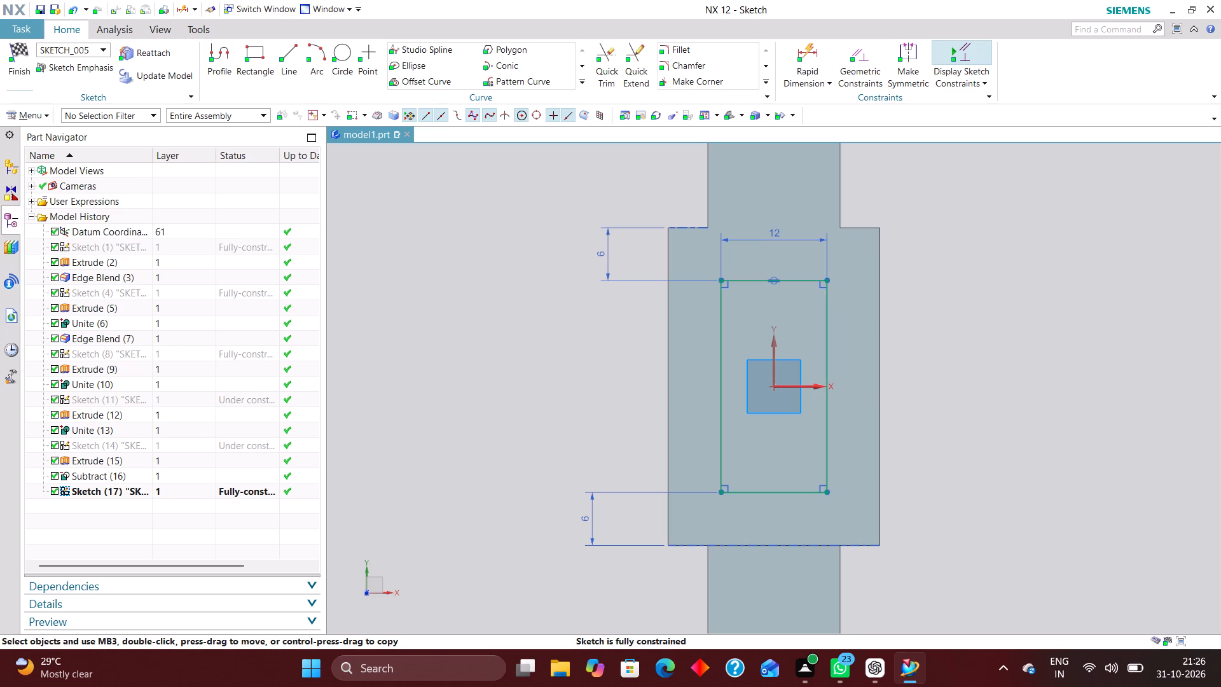
{"action": "left_click", "coordinate": [19, 50]}
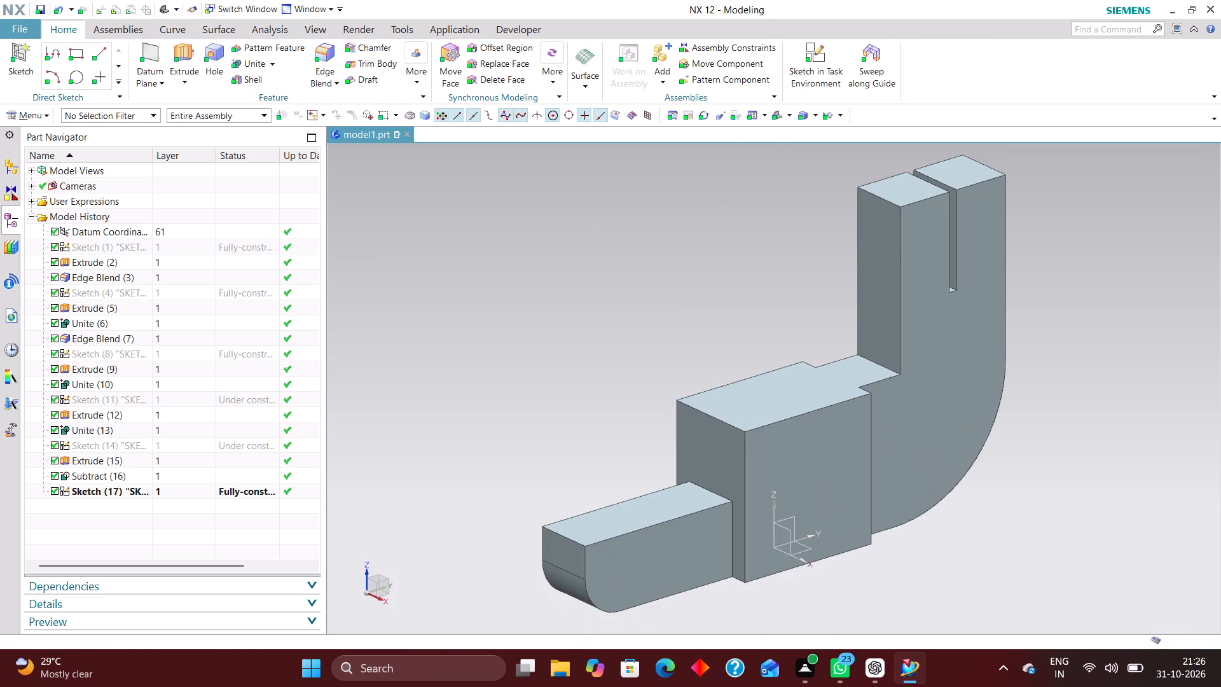
Extrude the rectangle through the middle block as a separate body, from -9 mm to 43 mm, with Boolean None.
{"action": "left_click", "coordinate": [185, 53]}
{"action": "left_click", "coordinate": [124, 491]}
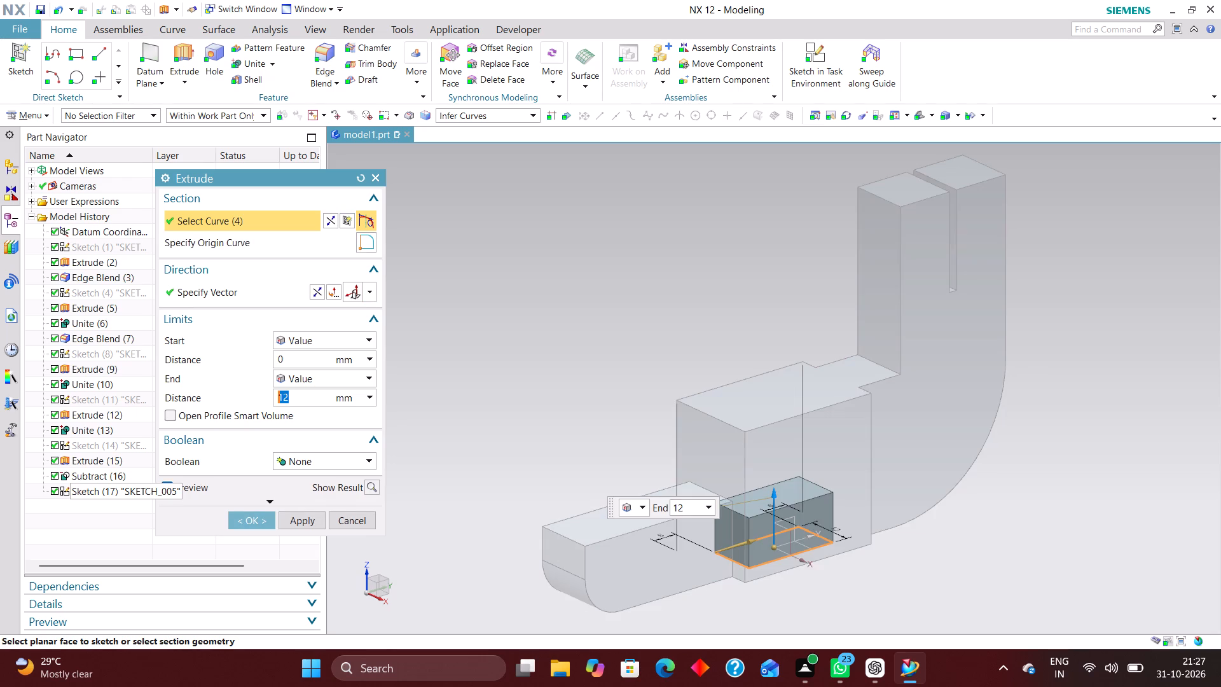
{"action": "left_click_drag", "start_coordinate": [773, 497], "coordinate": [773, 368]}
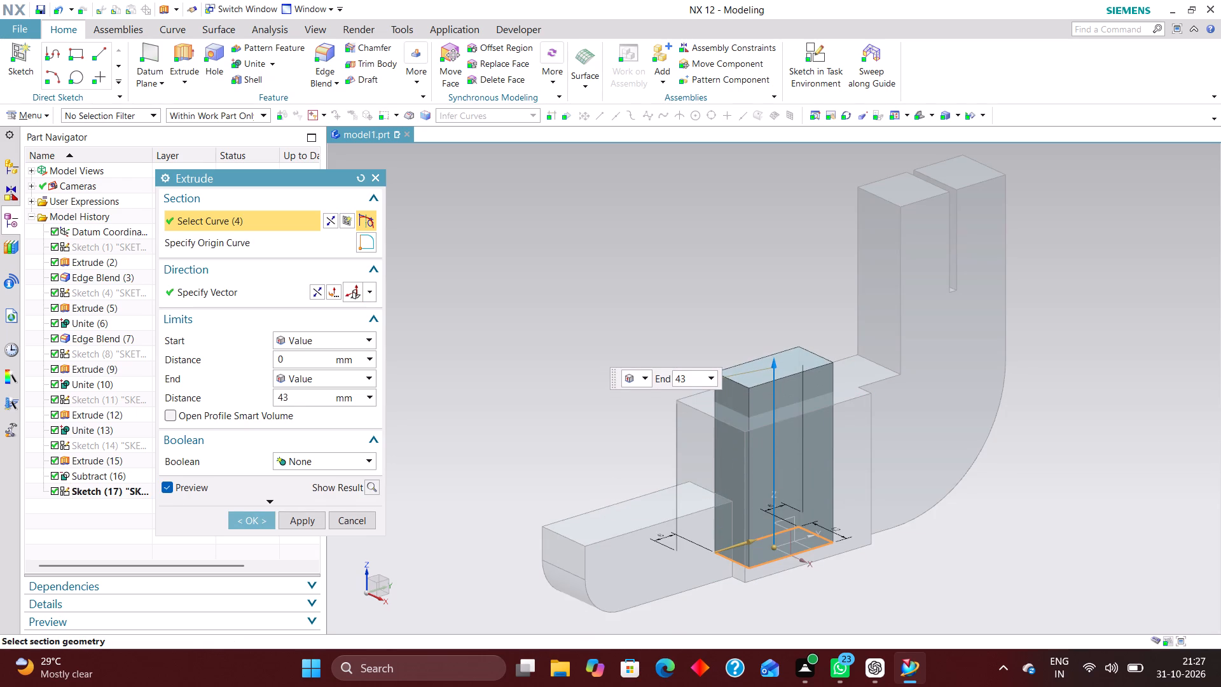
{"action": "left_click_drag", "start_coordinate": [773, 368], "coordinate": [773, 366]}
{"action": "left_click_drag", "start_coordinate": [776, 548], "coordinate": [777, 586]}
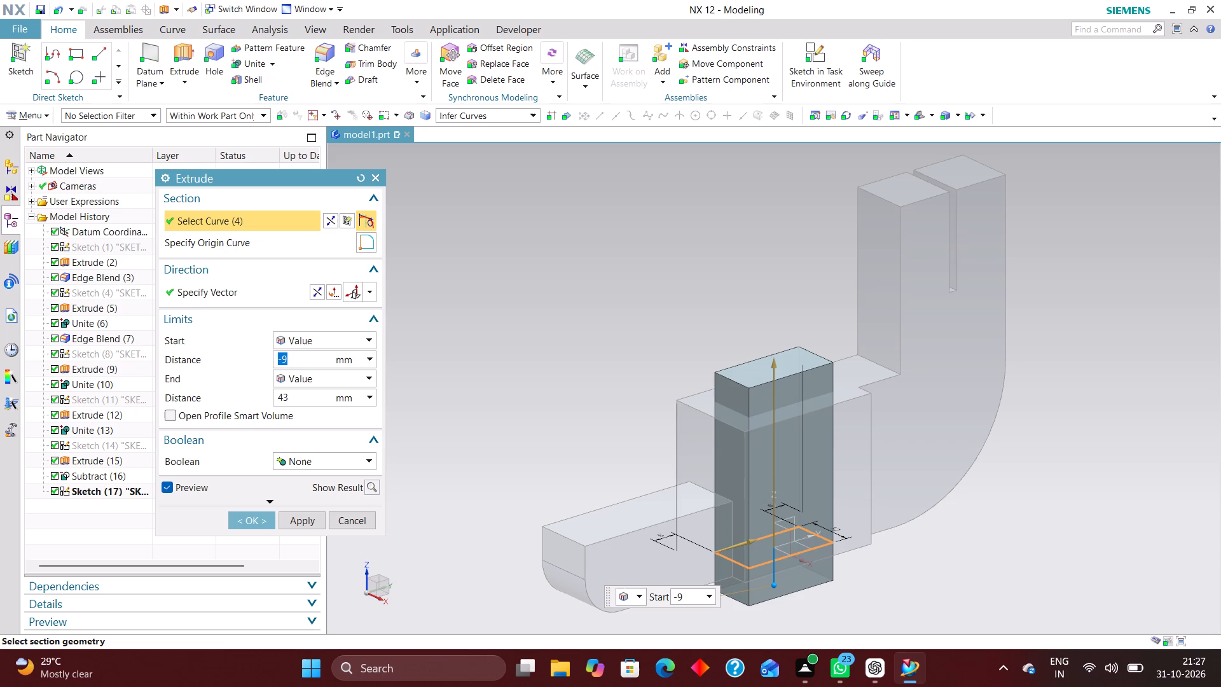
{"action": "left_click", "coordinate": [248, 523]}
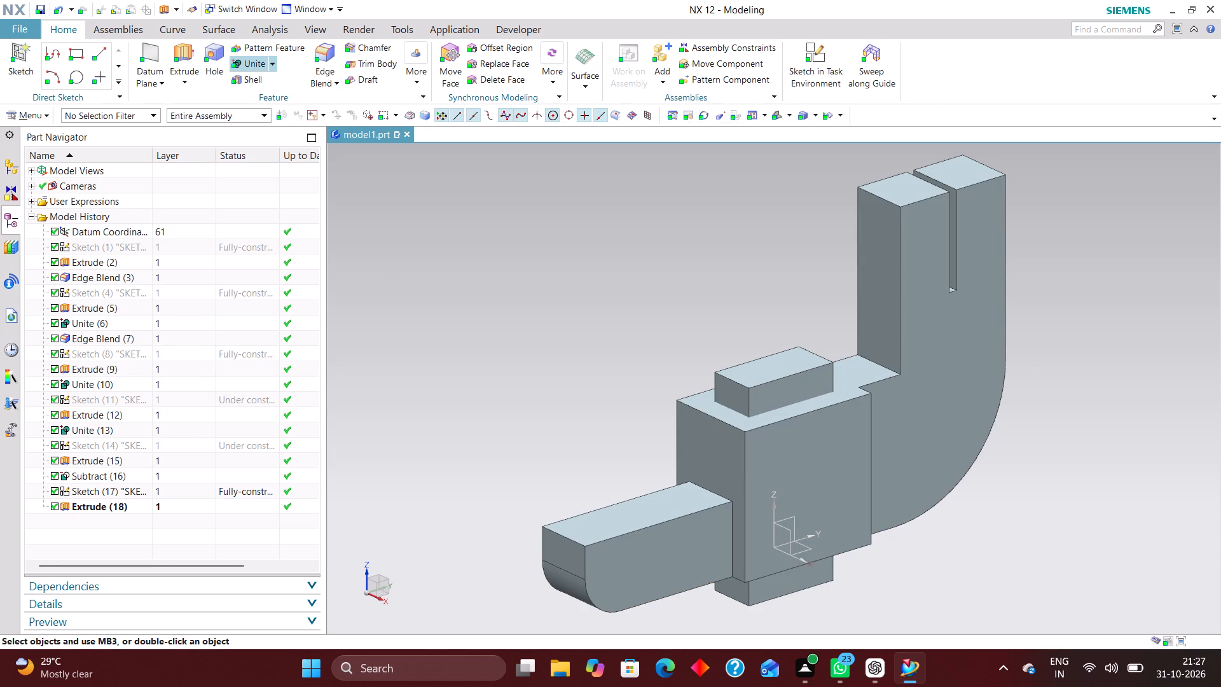
Subtract the extruded rectangular body from the bracket to cut a pocket through the middle block.
{"action": "left_click", "coordinate": [271, 64]}
{"action": "left_click", "coordinate": [282, 96]}
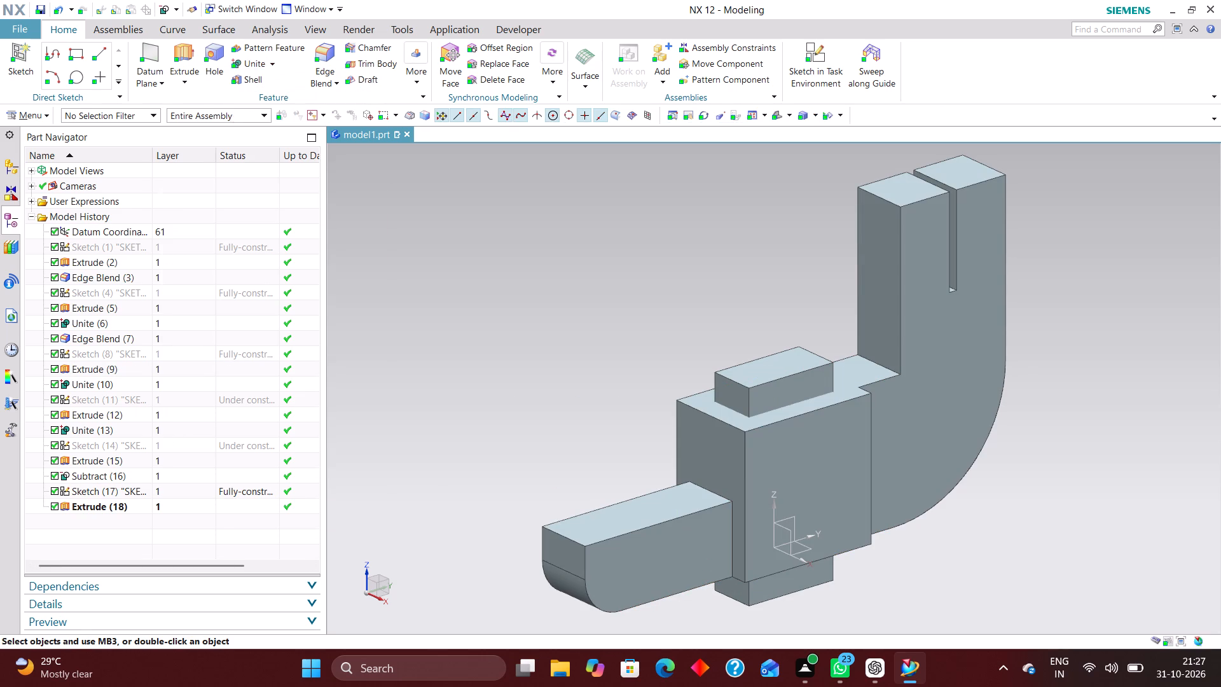
{"action": "left_click", "coordinate": [659, 513]}
{"action": "left_click", "coordinate": [742, 392]}
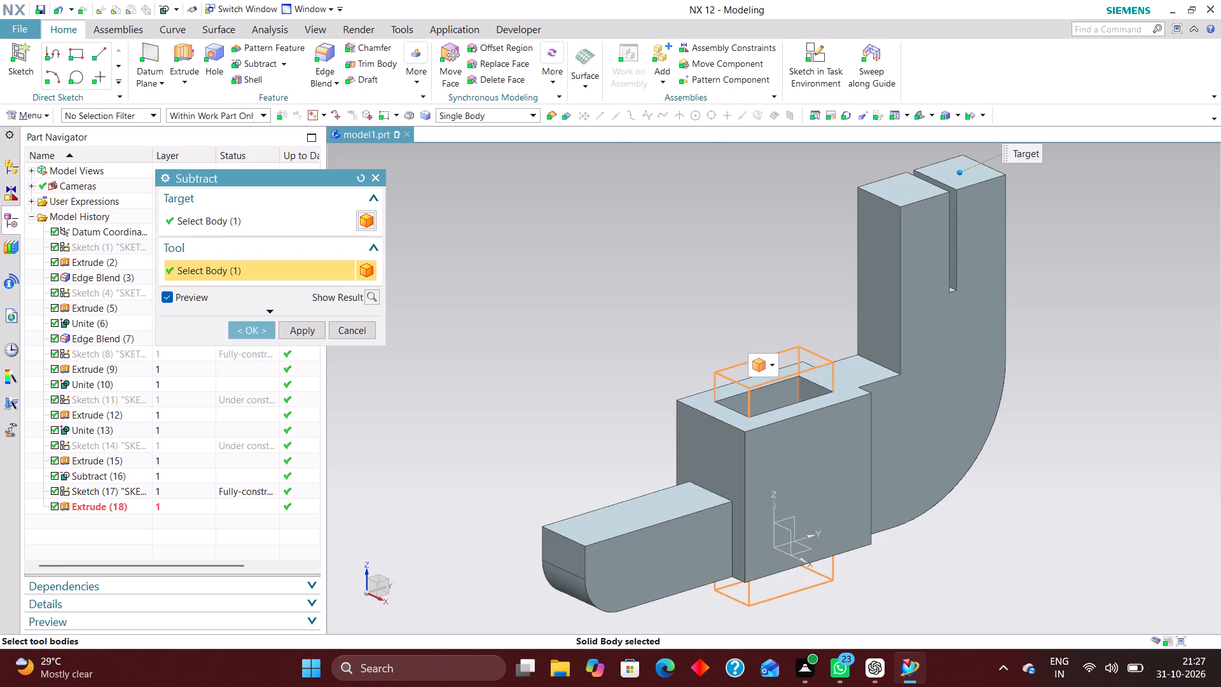
{"action": "left_click", "coordinate": [246, 331]}
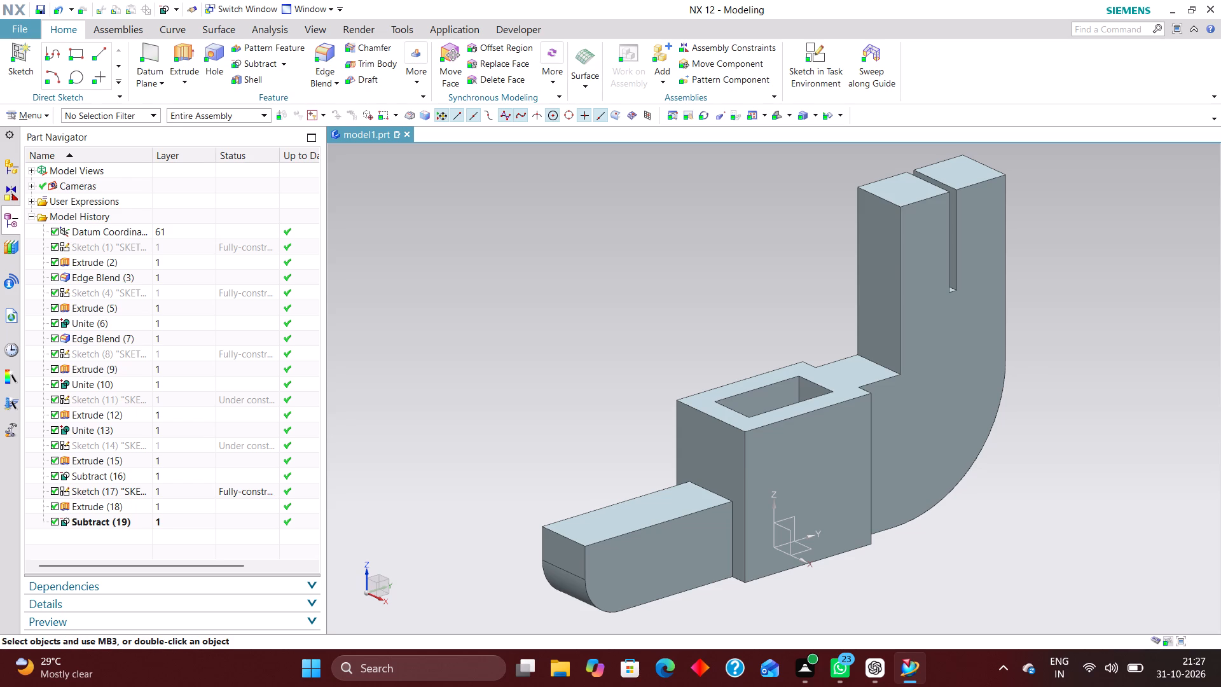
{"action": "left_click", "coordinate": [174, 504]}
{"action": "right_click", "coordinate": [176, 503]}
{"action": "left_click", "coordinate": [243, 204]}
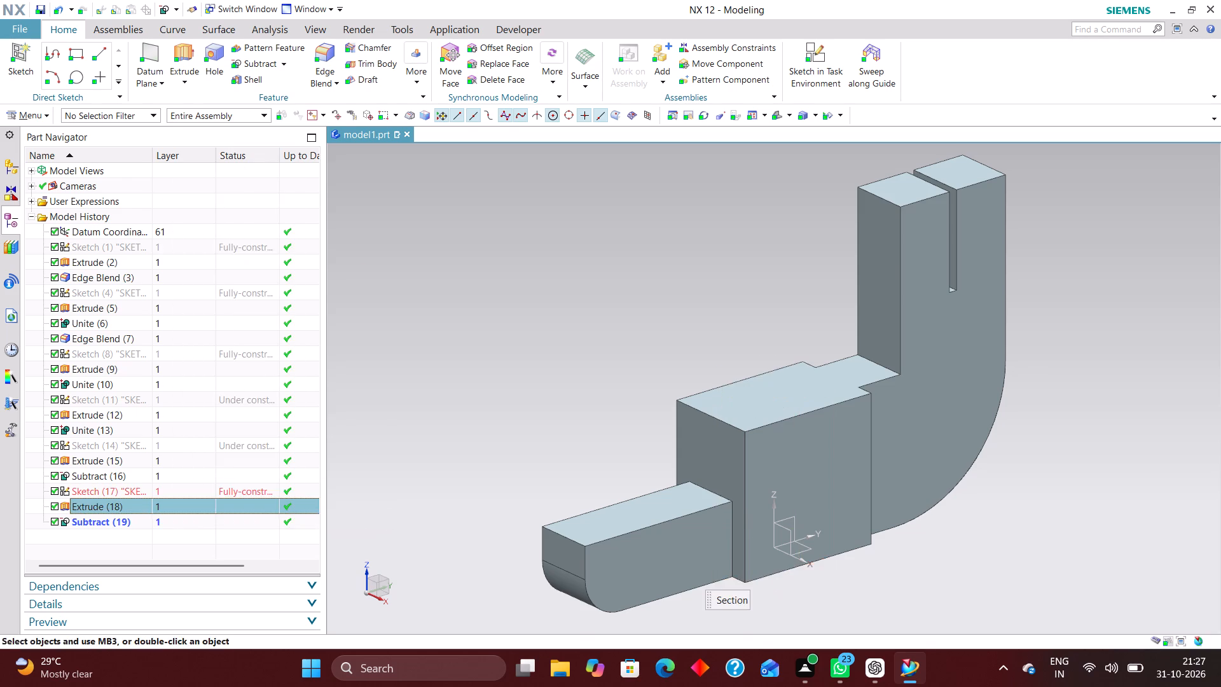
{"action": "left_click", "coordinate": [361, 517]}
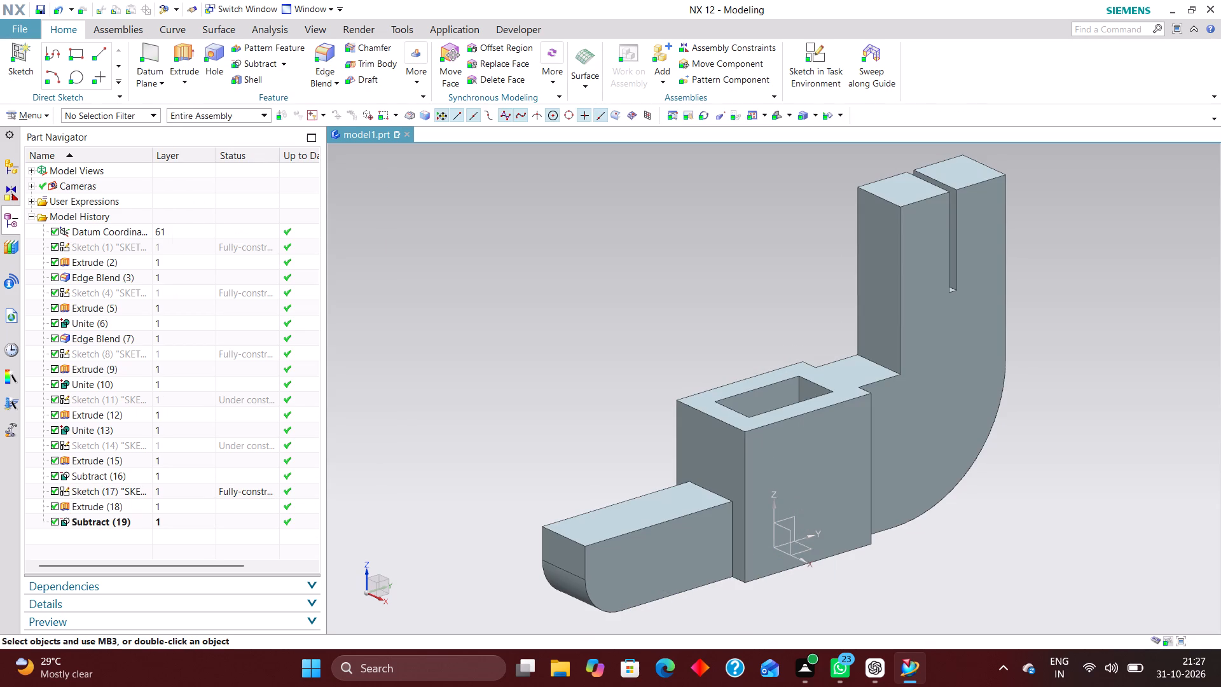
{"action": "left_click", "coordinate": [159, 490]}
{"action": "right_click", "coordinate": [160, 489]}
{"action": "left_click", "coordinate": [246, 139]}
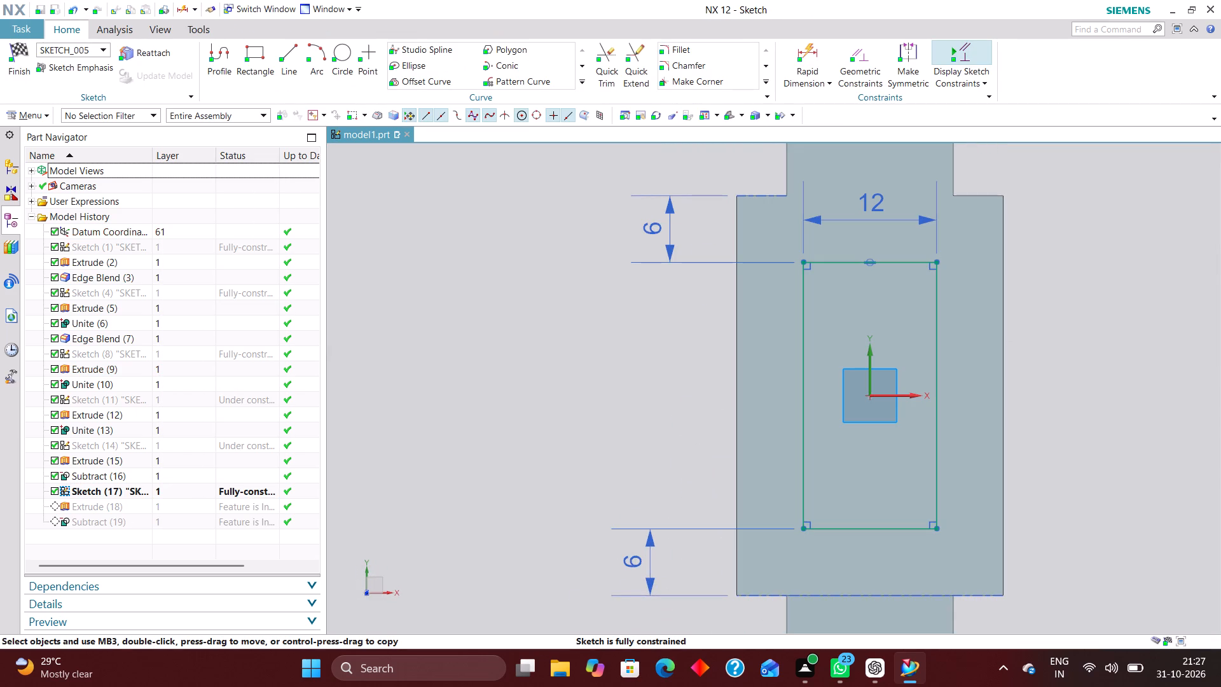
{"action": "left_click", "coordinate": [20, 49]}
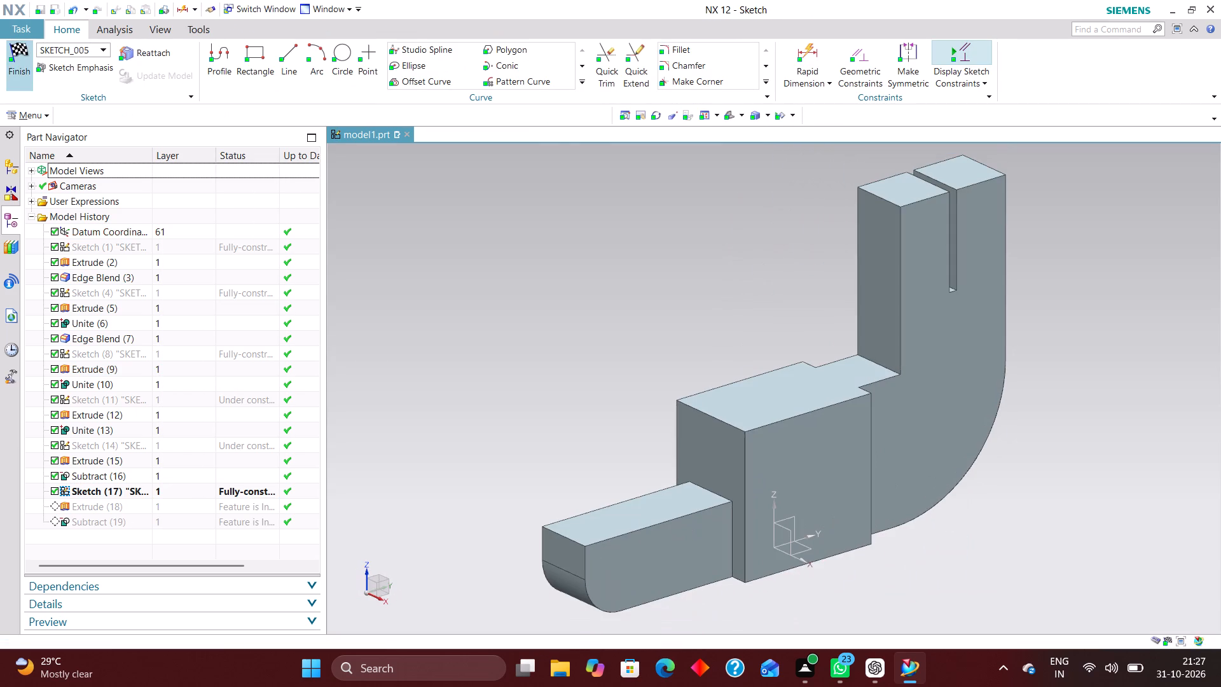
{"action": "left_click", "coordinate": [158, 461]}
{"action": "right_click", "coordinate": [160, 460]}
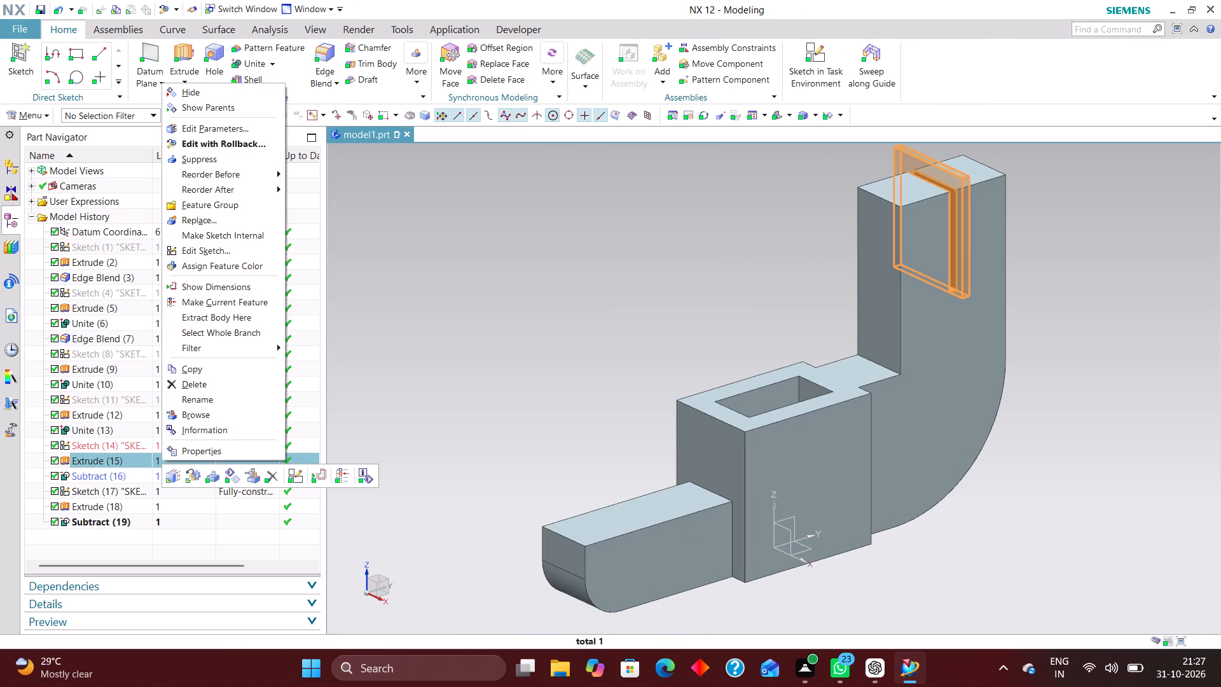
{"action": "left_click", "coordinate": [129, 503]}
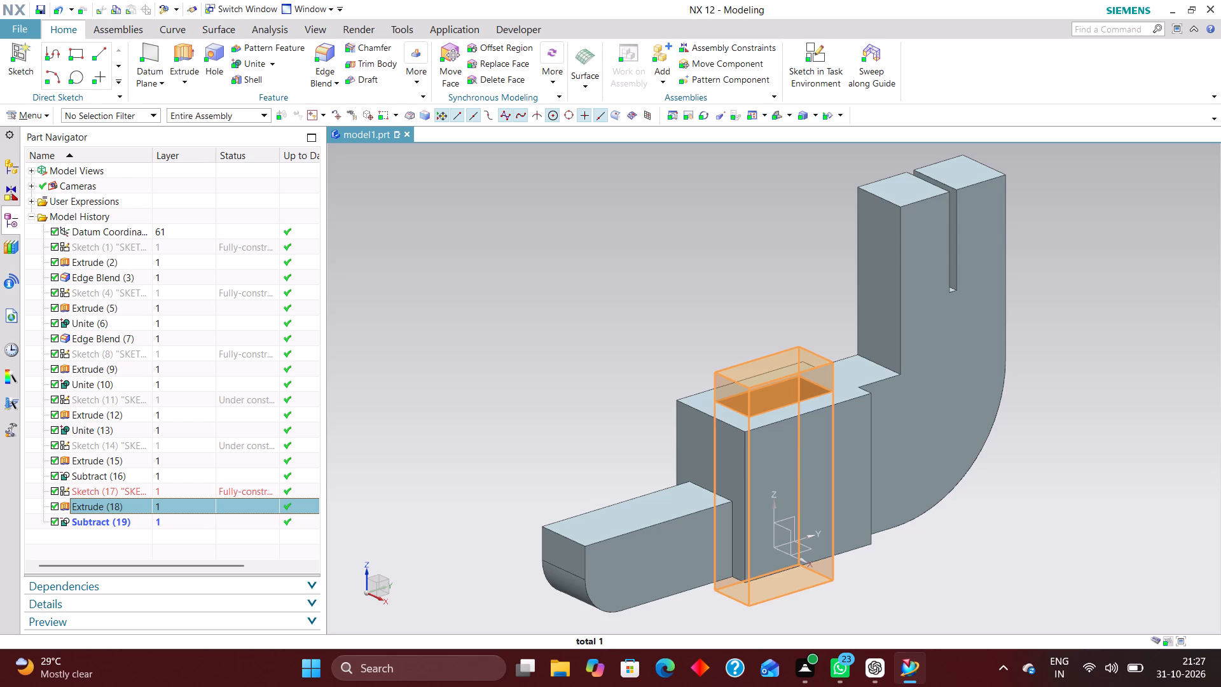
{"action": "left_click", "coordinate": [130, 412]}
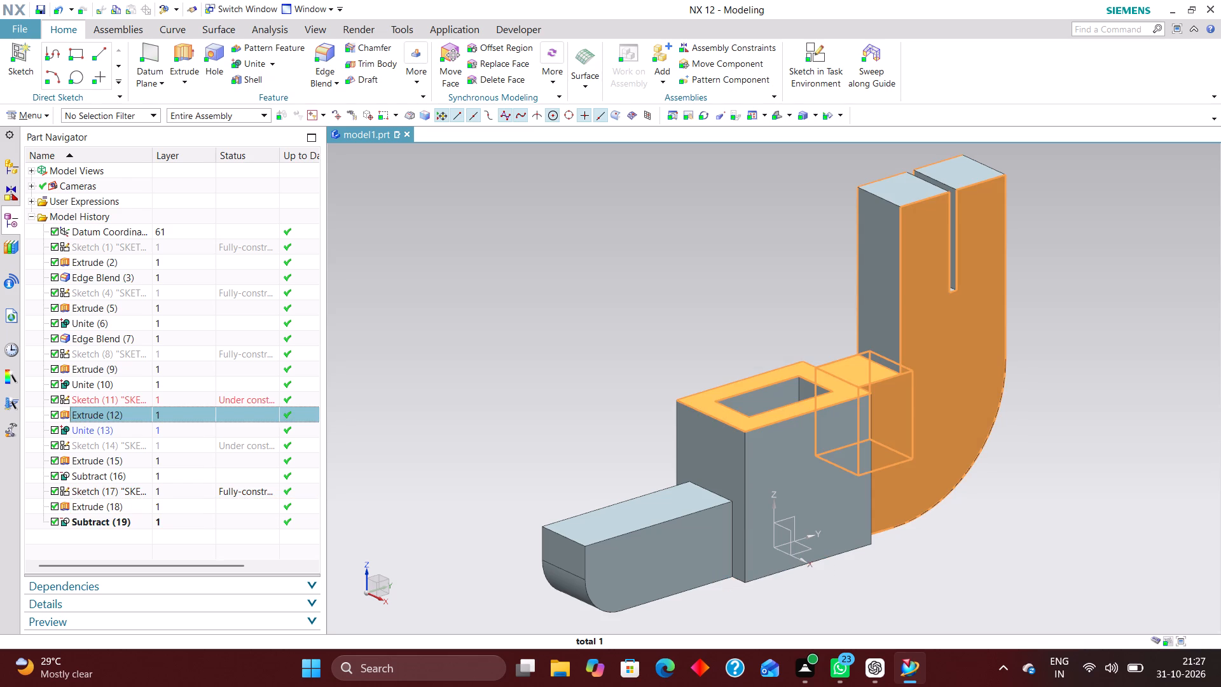
Reopen the middle block's extrusion with rollback and switch its limit type to Value for separate start and end distances.
{"action": "left_click", "coordinate": [128, 369]}
{"action": "right_click", "coordinate": [128, 368]}
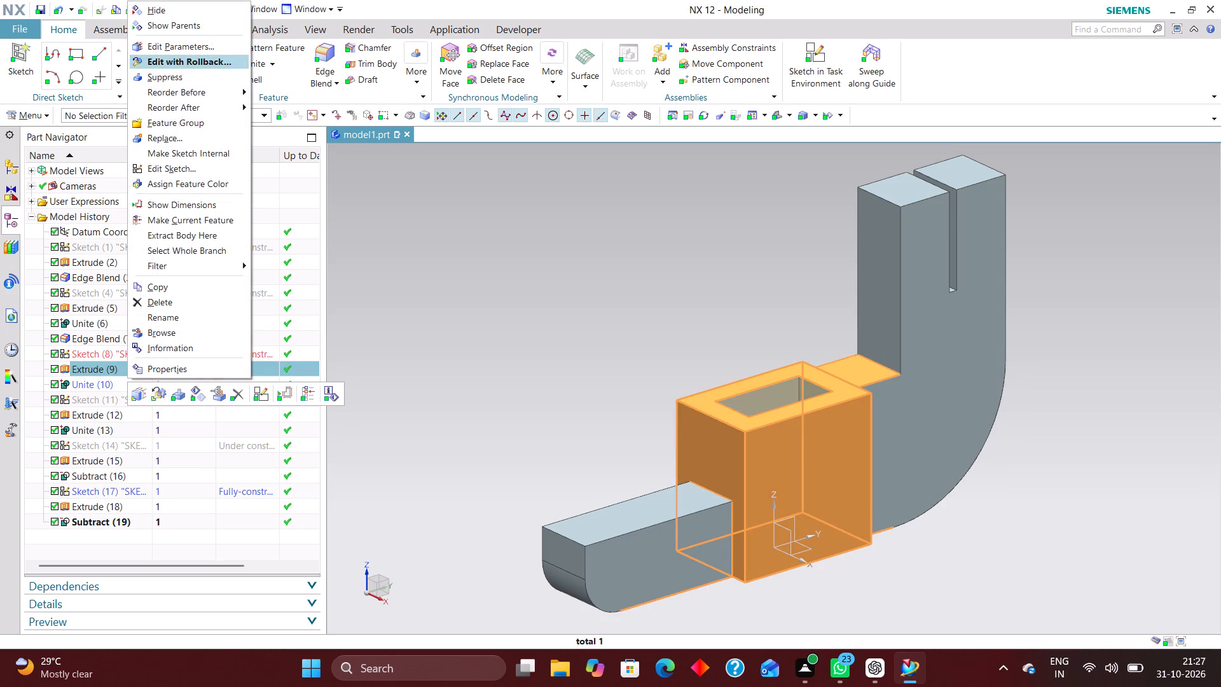
{"action": "left_click", "coordinate": [189, 64]}
{"action": "middle_click_drag", "start_coordinate": [559, 360], "coordinate": [630, 371]}
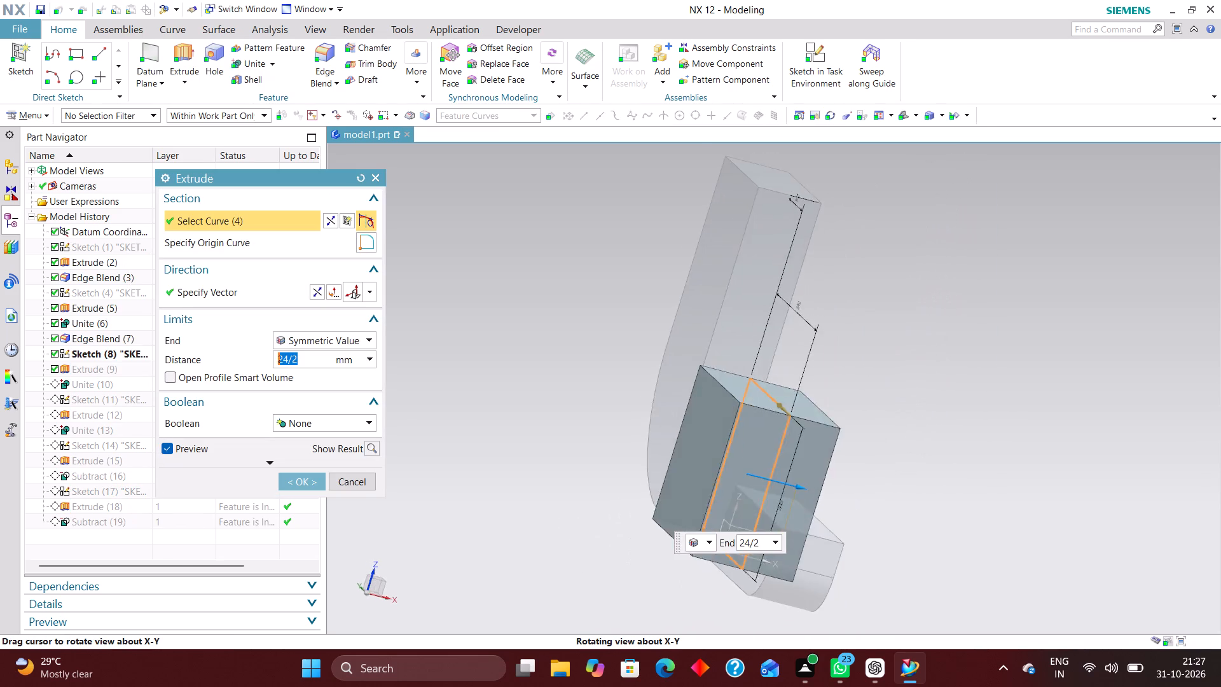
{"action": "middle_click_drag", "start_coordinate": [630, 371], "coordinate": [612, 377]}
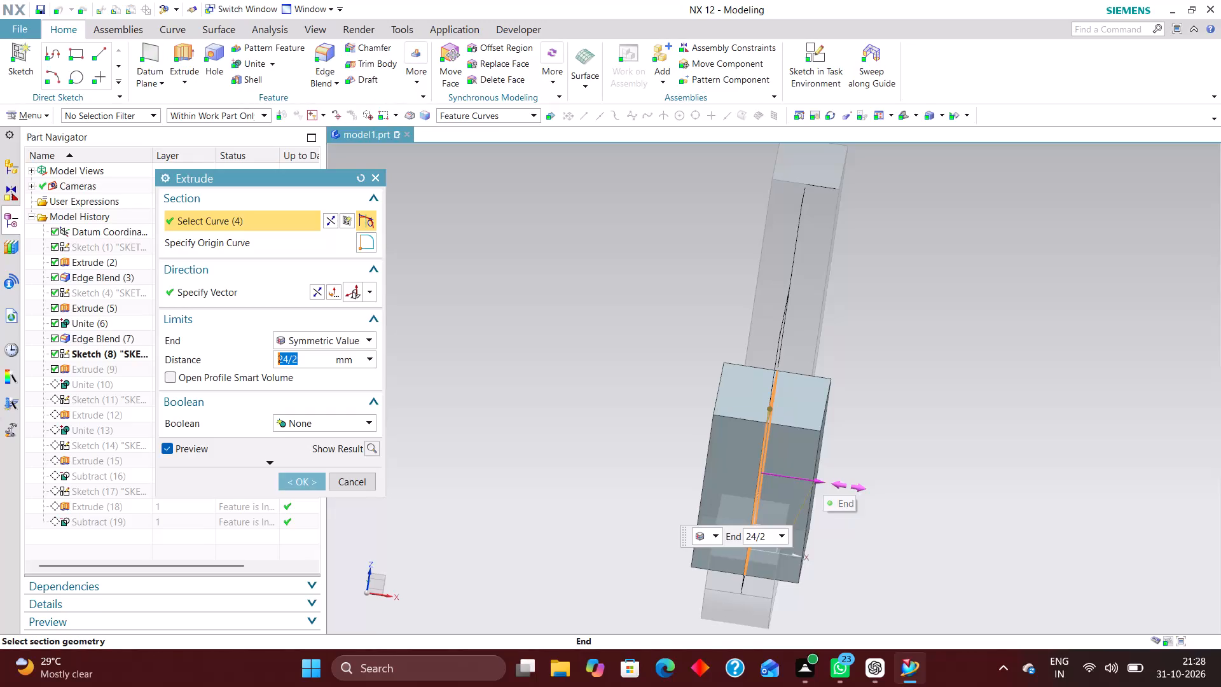
{"action": "right_click_drag", "start_coordinate": [997, 438], "coordinate": [894, 432]}
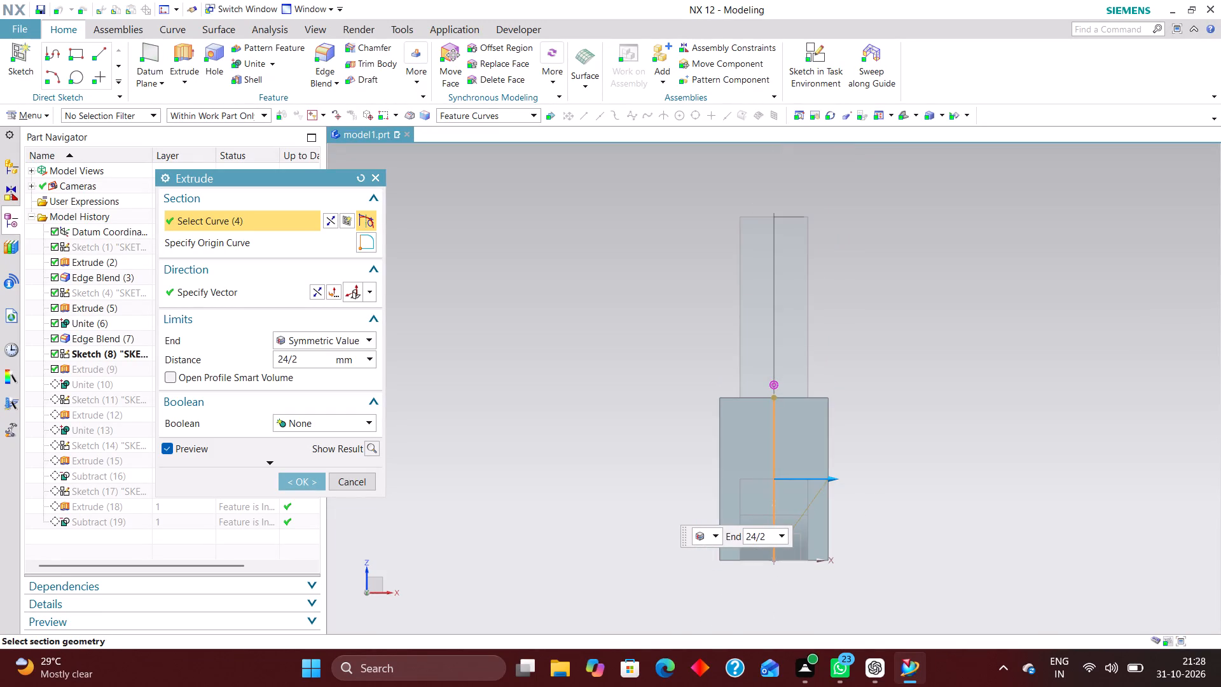
{"action": "middle_click_drag", "start_coordinate": [914, 456], "coordinate": [911, 466]}
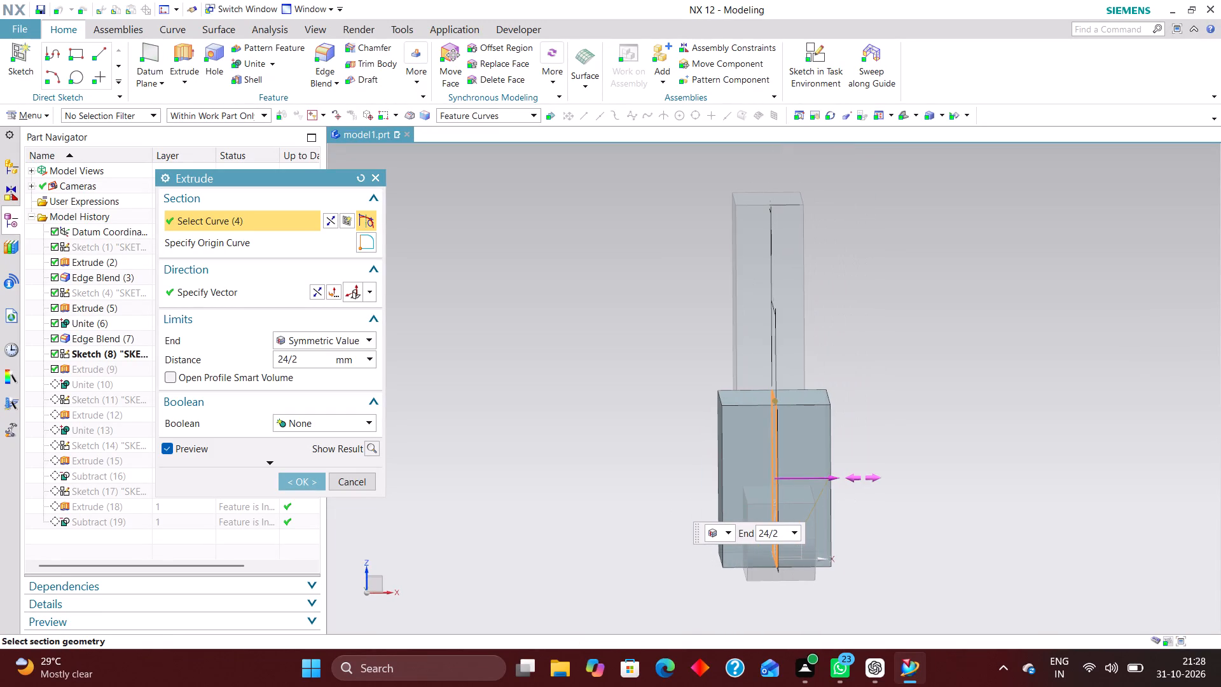
{"action": "left_click_drag", "start_coordinate": [835, 480], "coordinate": [817, 476]}
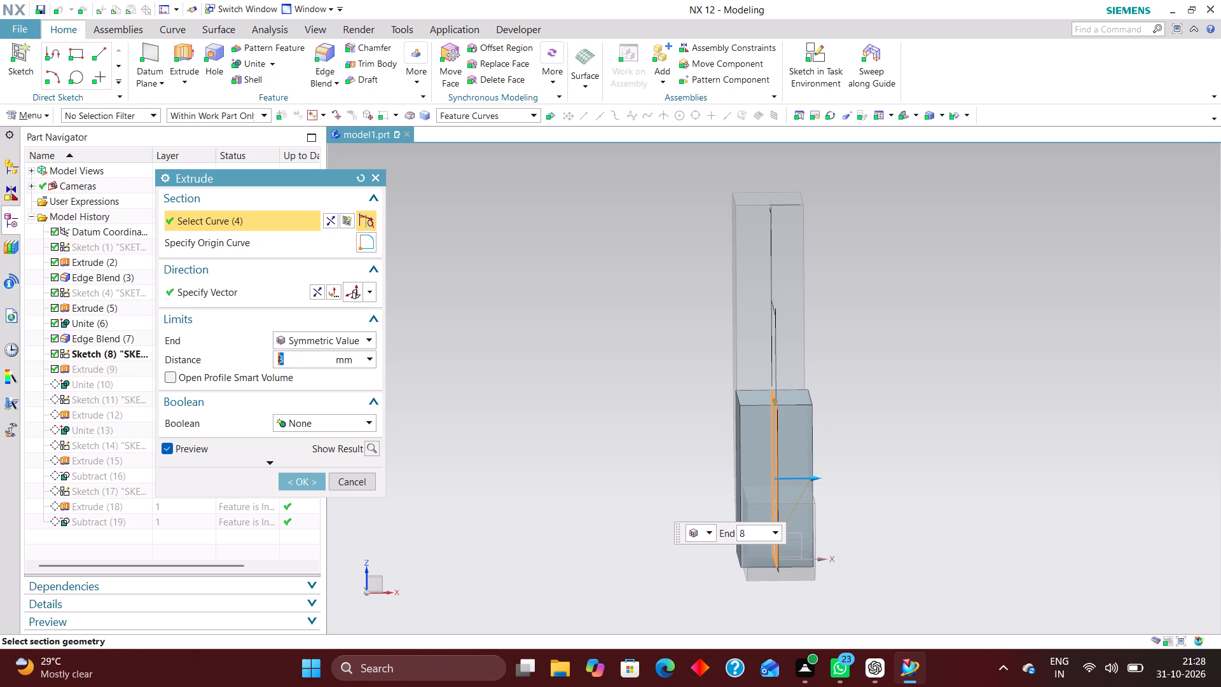
{"action": "left_click", "coordinate": [344, 341]}
{"action": "left_click", "coordinate": [337, 356]}
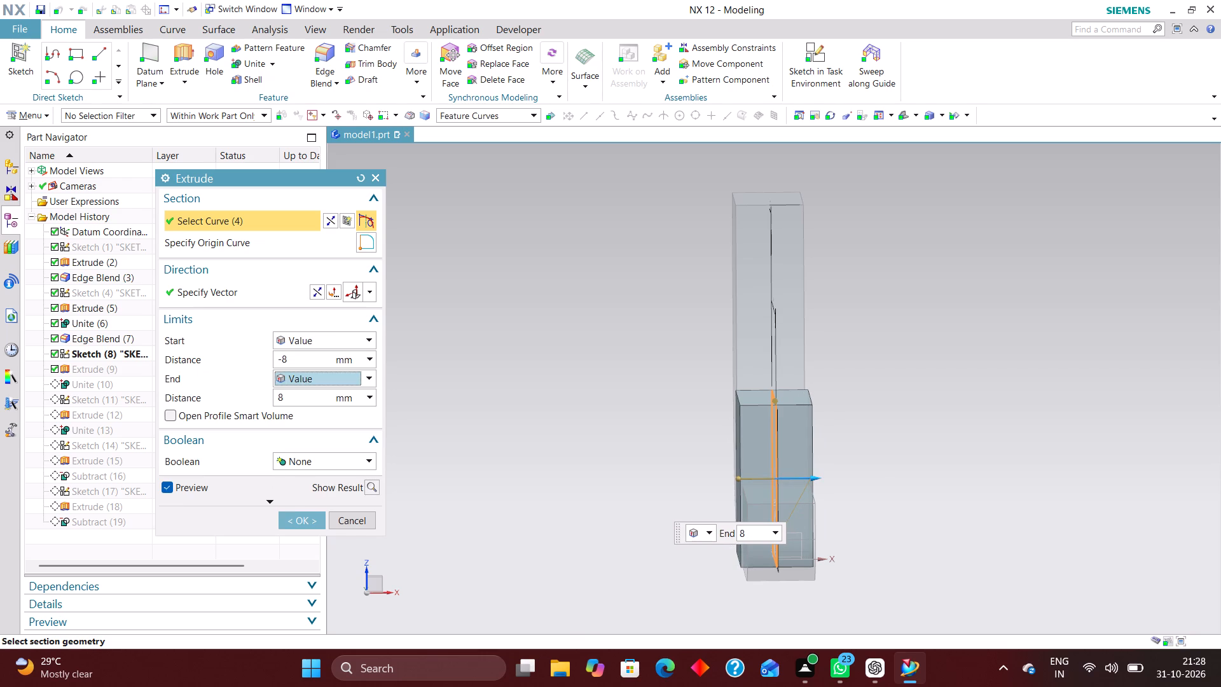
Set the end distance of the middle block's extrusion to 7.5 mm, flush with the leg's side face.
{"action": "scroll", "coordinate": [843, 492], "scroll_direction": "up", "scroll_amount": 2}
{"action": "middle_click_drag", "start_coordinate": [864, 508], "coordinate": [843, 505]}
{"action": "right_click_drag", "start_coordinate": [947, 494], "coordinate": [857, 493]}
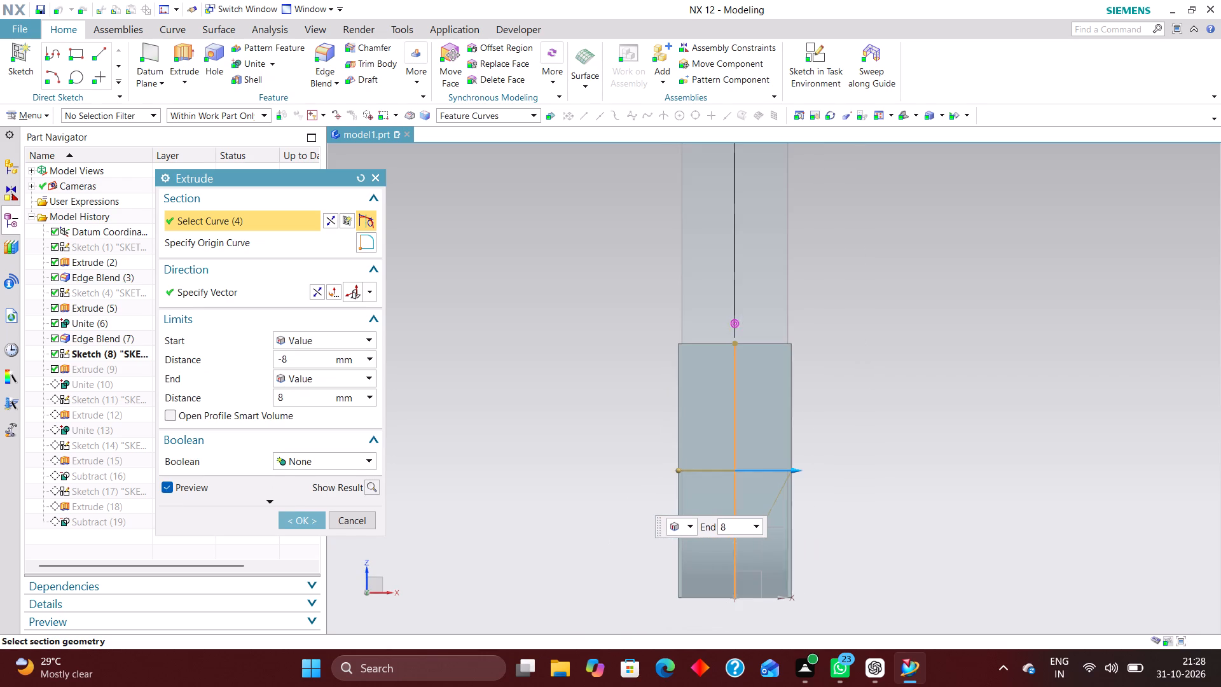
{"action": "scroll", "coordinate": [796, 485], "scroll_direction": "up", "scroll_amount": 4}
{"action": "left_click_drag", "start_coordinate": [788, 443], "coordinate": [780, 438]}
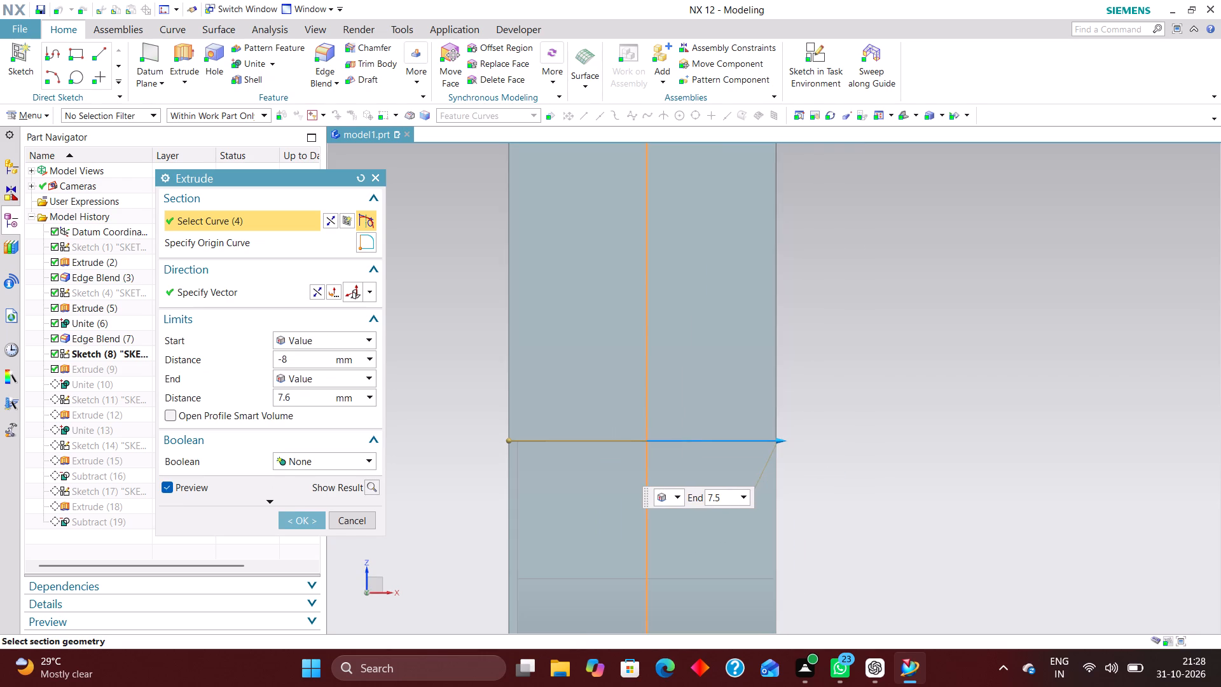
{"action": "left_click_drag", "start_coordinate": [780, 438], "coordinate": [780, 437]}
{"action": "scroll", "coordinate": [859, 476], "scroll_direction": "down", "scroll_amount": 2}
{"action": "scroll", "coordinate": [636, 480], "scroll_direction": "up", "scroll_amount": 1}
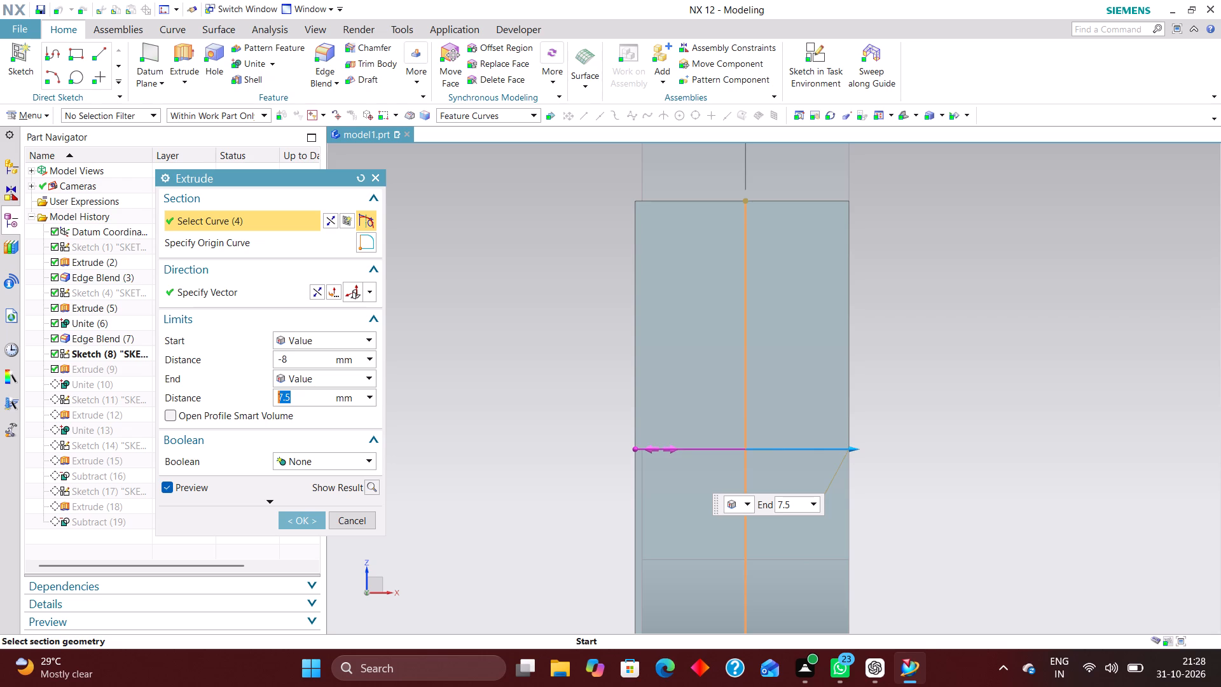
Set the start distance of the middle block's extrusion to -15 mm and apply the edit.
{"action": "left_click_drag", "start_coordinate": [635, 449], "coordinate": [610, 444]}
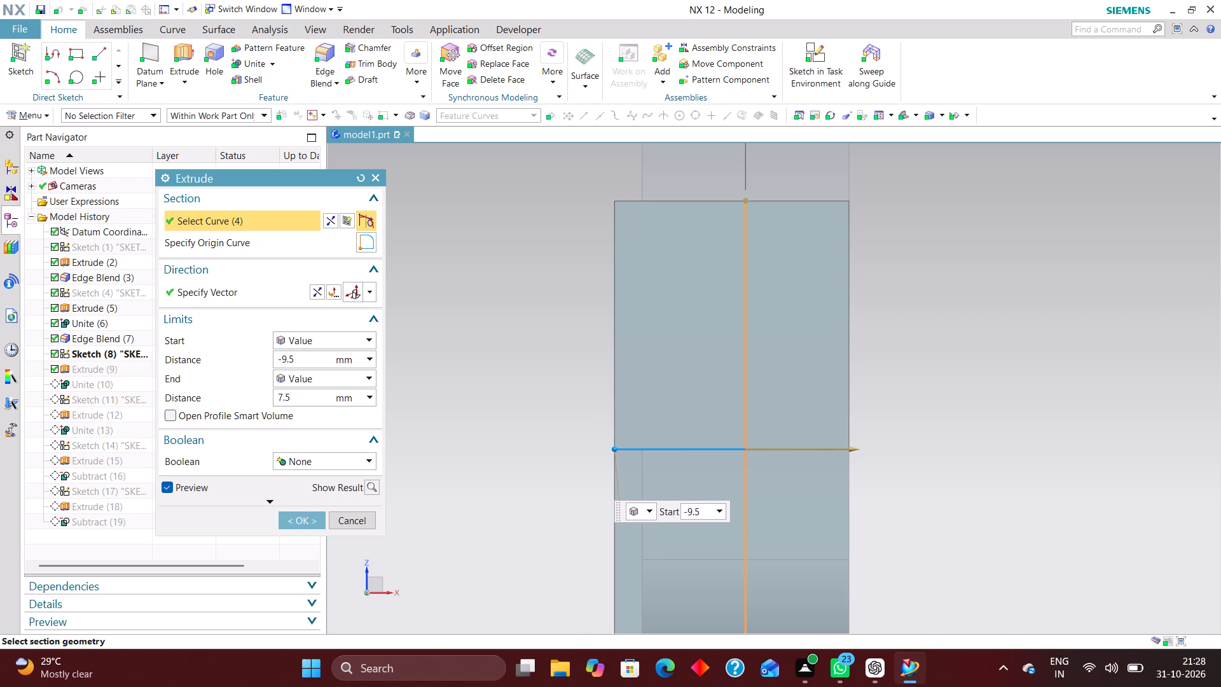
{"action": "left_click_drag", "start_coordinate": [610, 444], "coordinate": [552, 430]}
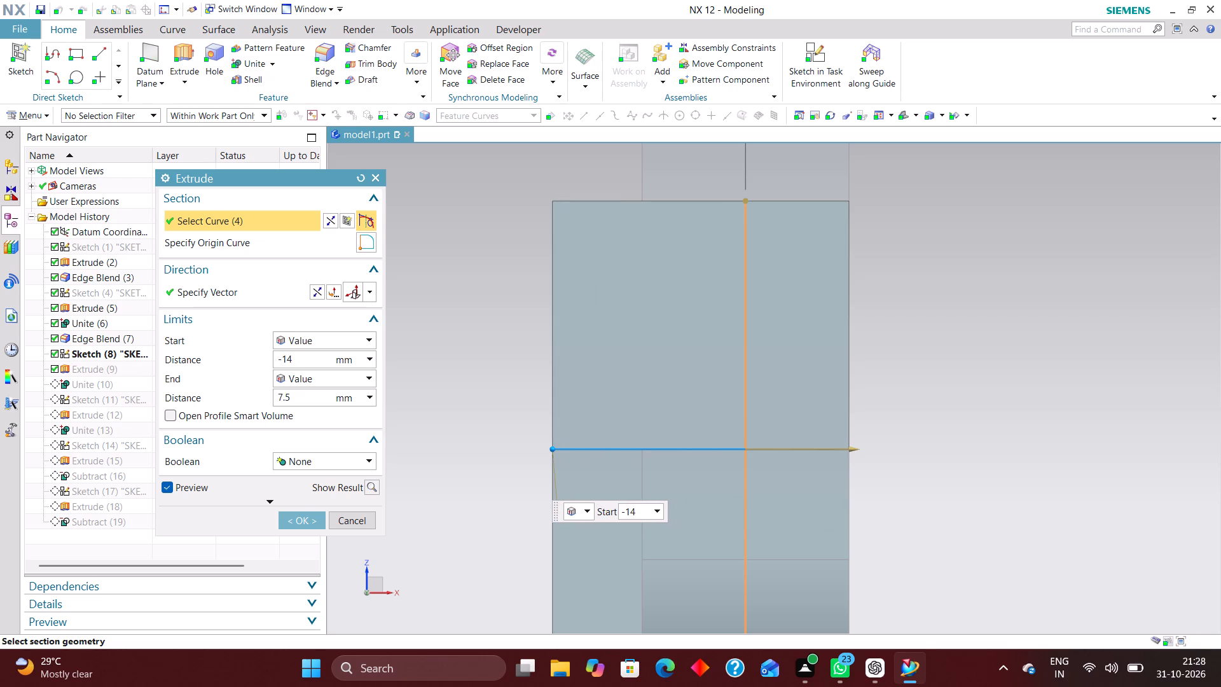
{"action": "left_click_drag", "start_coordinate": [552, 430], "coordinate": [537, 430]}
{"action": "scroll", "coordinate": [786, 395], "scroll_direction": "down", "scroll_amount": 4}
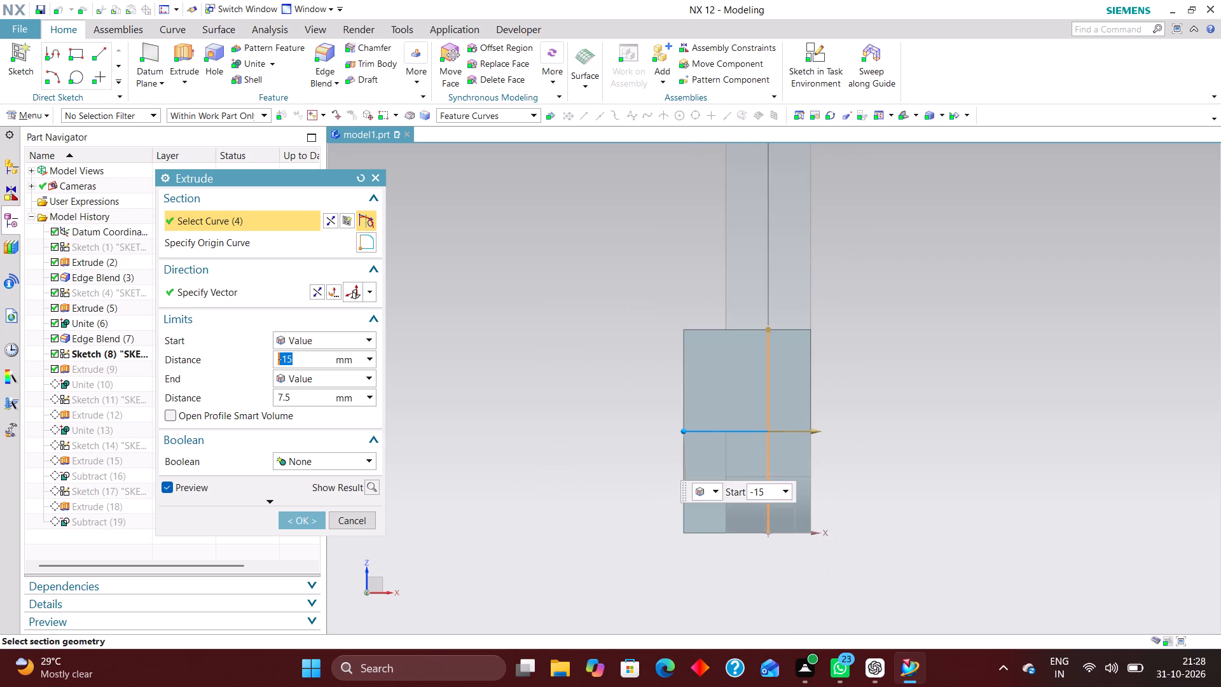
{"action": "middle_click_drag", "start_coordinate": [942, 434], "coordinate": [914, 442]}
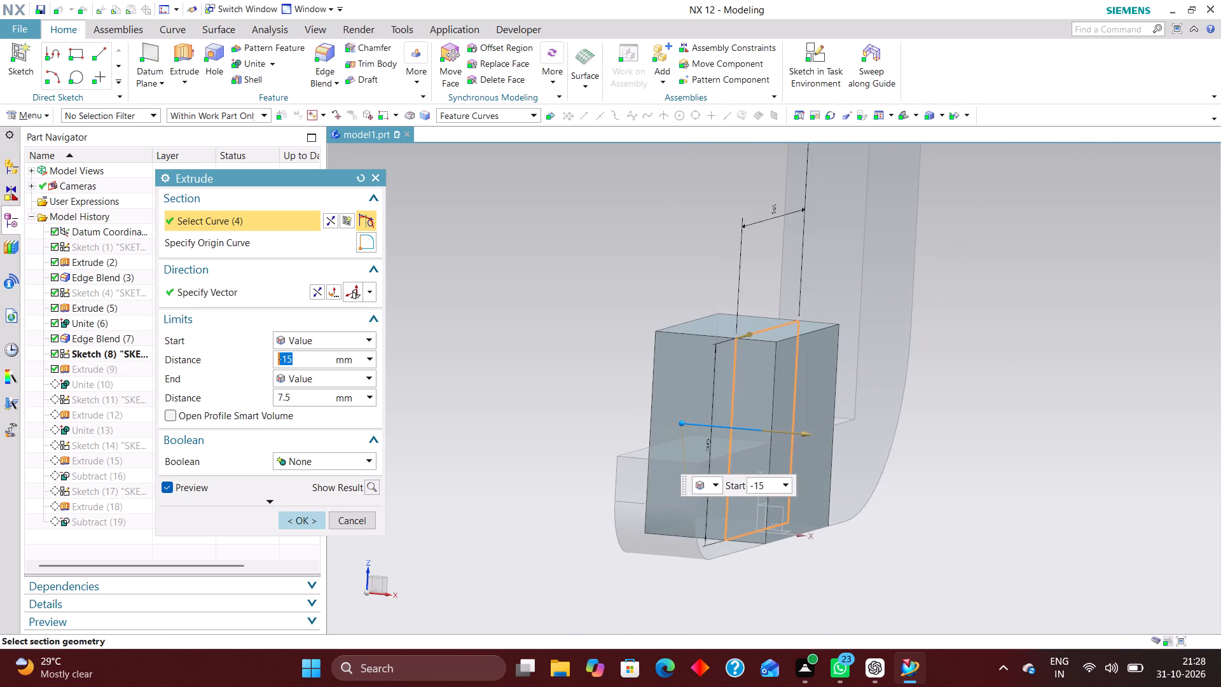
{"action": "left_click", "coordinate": [291, 517]}
{"action": "scroll", "coordinate": [997, 494], "scroll_direction": "up", "scroll_amount": 1}
{"action": "middle_click_drag", "start_coordinate": [988, 501], "coordinate": [967, 539]}
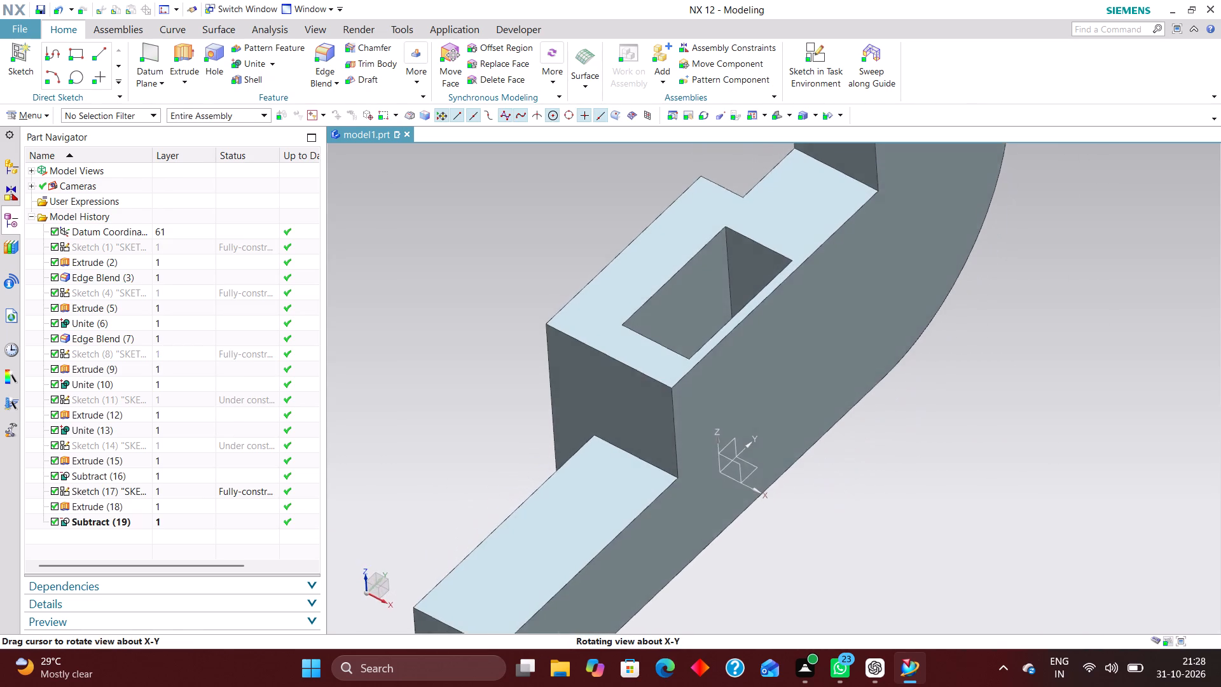
Reopen the pocket's rectangle sketch and delete the centring constraint that ties its short edge to the vertical axis.
{"action": "middle_click_drag", "start_coordinate": [967, 539], "coordinate": [967, 539]}
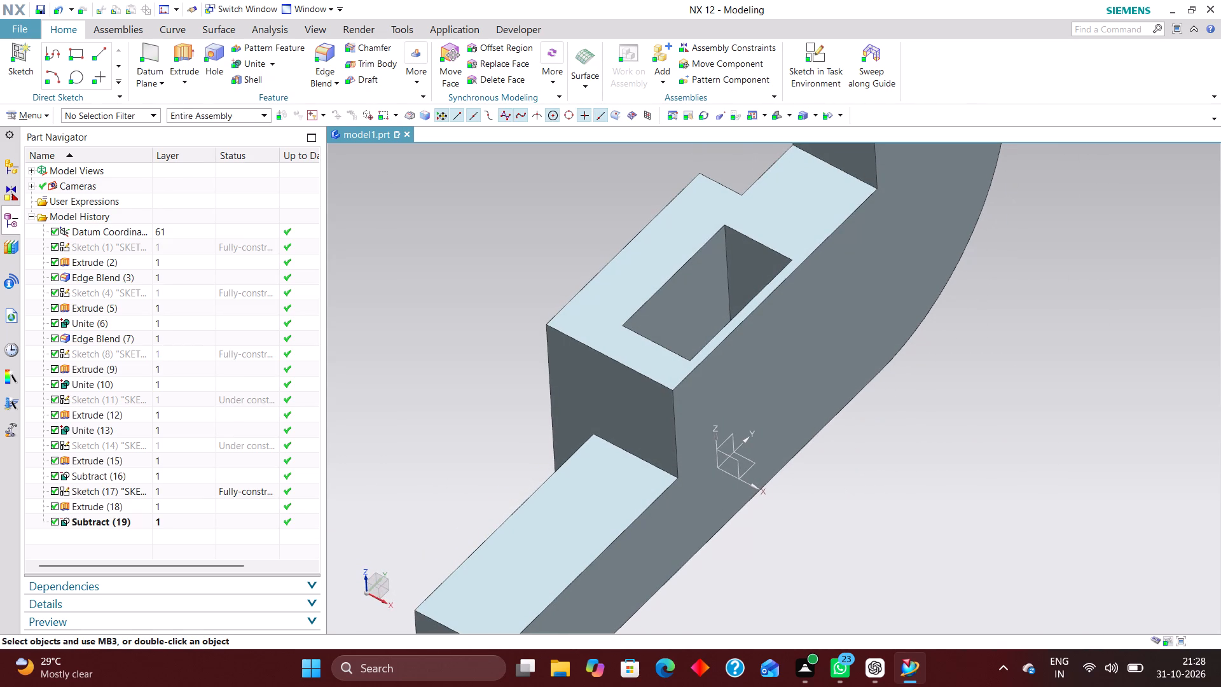
{"action": "left_click", "coordinate": [175, 493]}
{"action": "right_click", "coordinate": [178, 490]}
{"action": "left_click", "coordinate": [277, 142]}
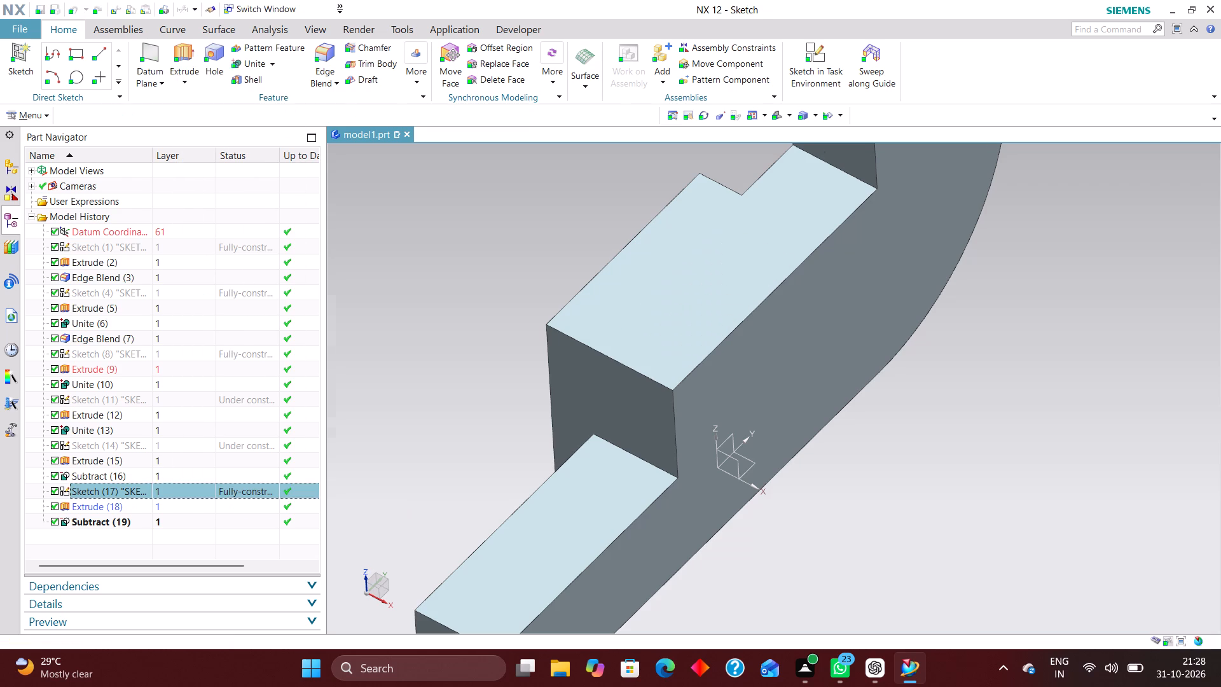
{"action": "scroll", "coordinate": [703, 362], "scroll_direction": "down", "scroll_amount": 1}
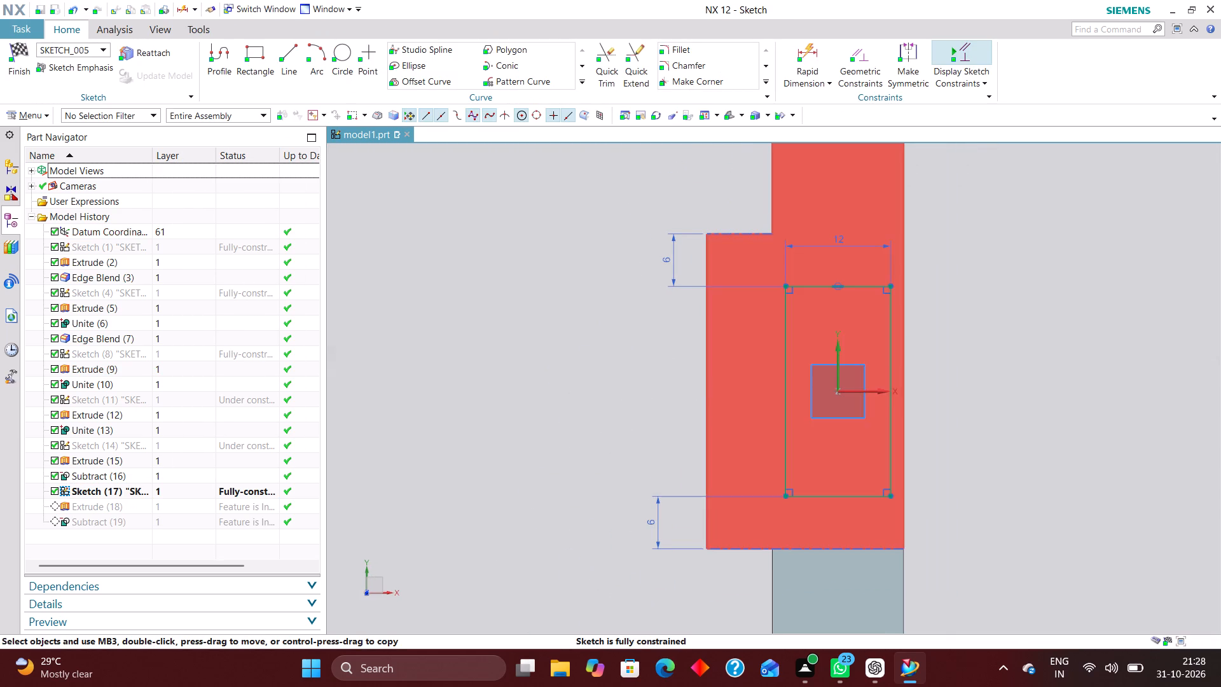
{"action": "left_click_drag", "start_coordinate": [839, 497], "coordinate": [831, 482]}
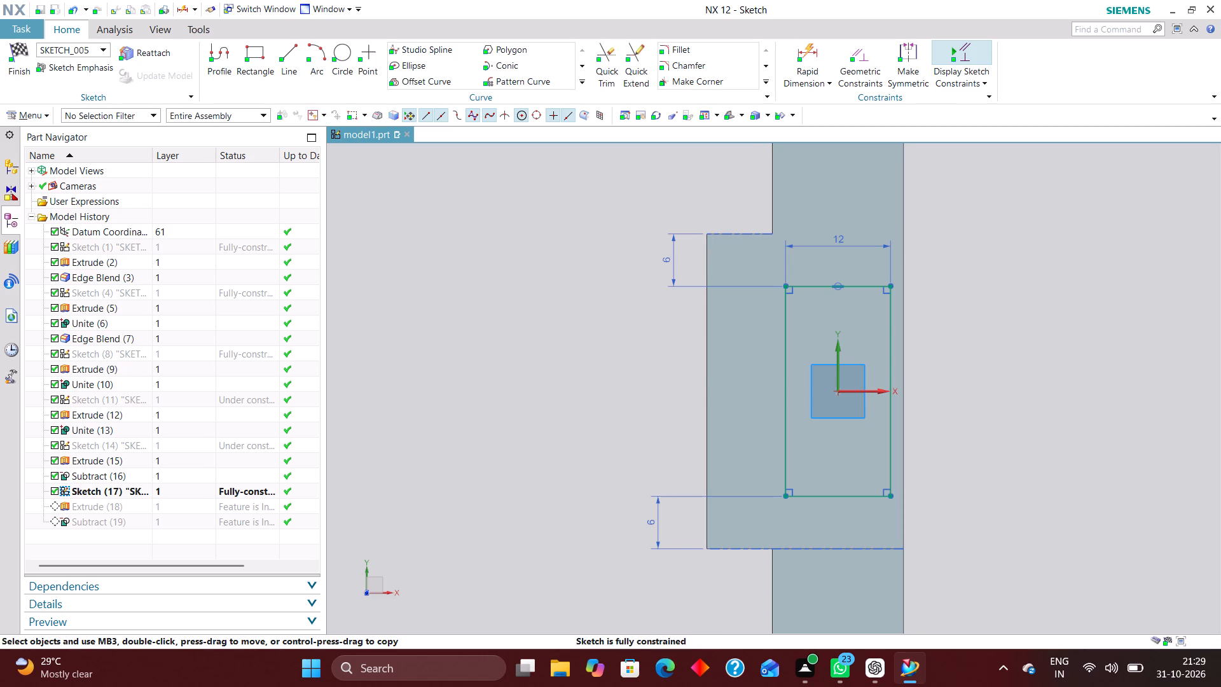
{"action": "right_click_drag", "start_coordinate": [838, 296], "coordinate": [839, 385]}
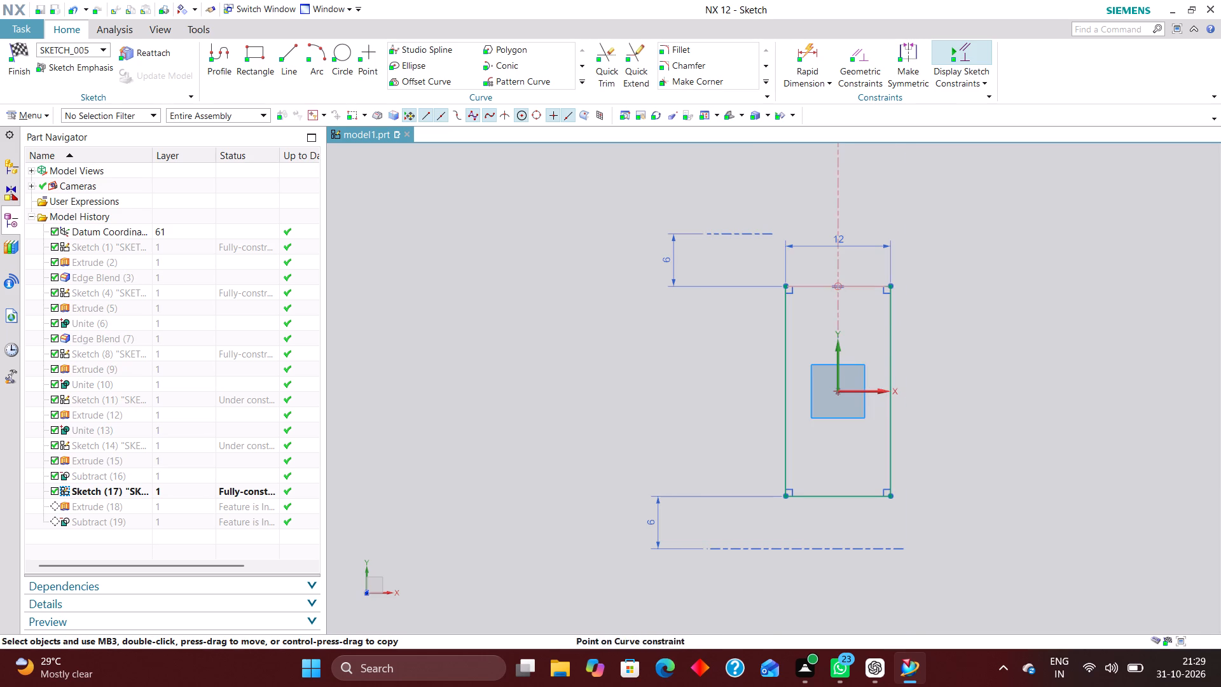
{"action": "right_click_drag", "start_coordinate": [842, 291], "coordinate": [799, 285]}
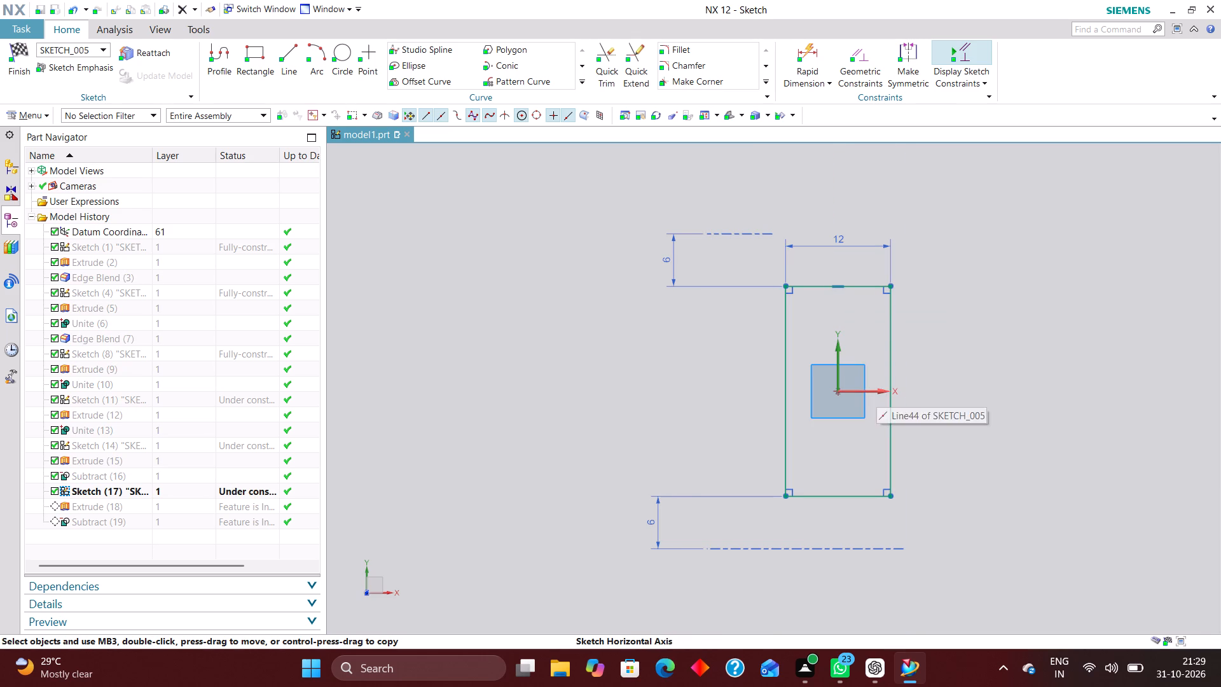
{"action": "right_click", "coordinate": [127, 476]}
{"action": "left_click", "coordinate": [155, 482]}
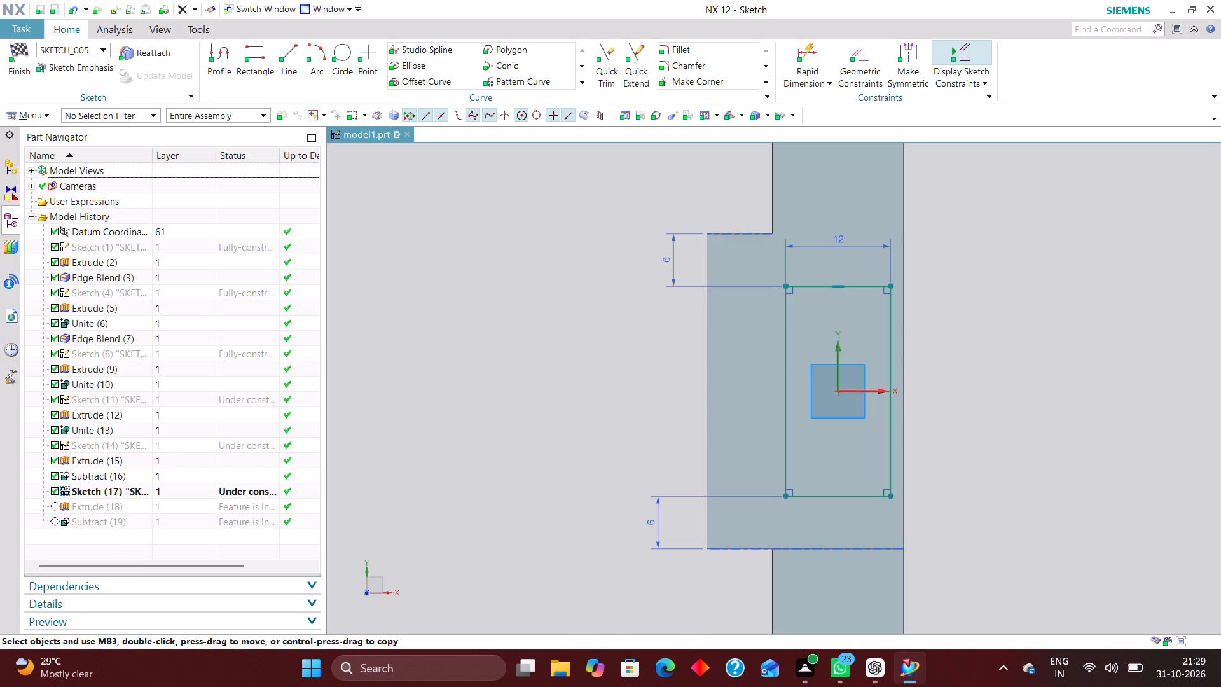
Dimension the pocket rectangle's long edge 6 mm from the leg's flush side face and finish the sketch.
{"action": "left_click", "coordinate": [803, 50]}
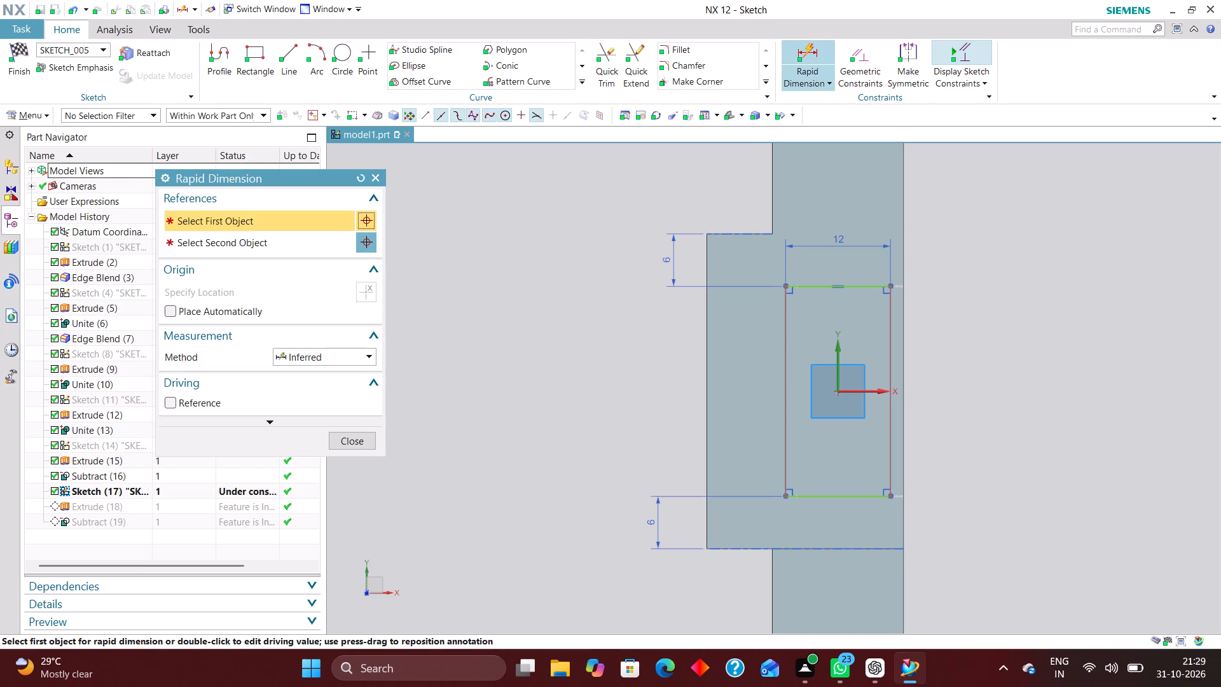
{"action": "scroll", "coordinate": [914, 489], "scroll_direction": "up", "scroll_amount": 1}
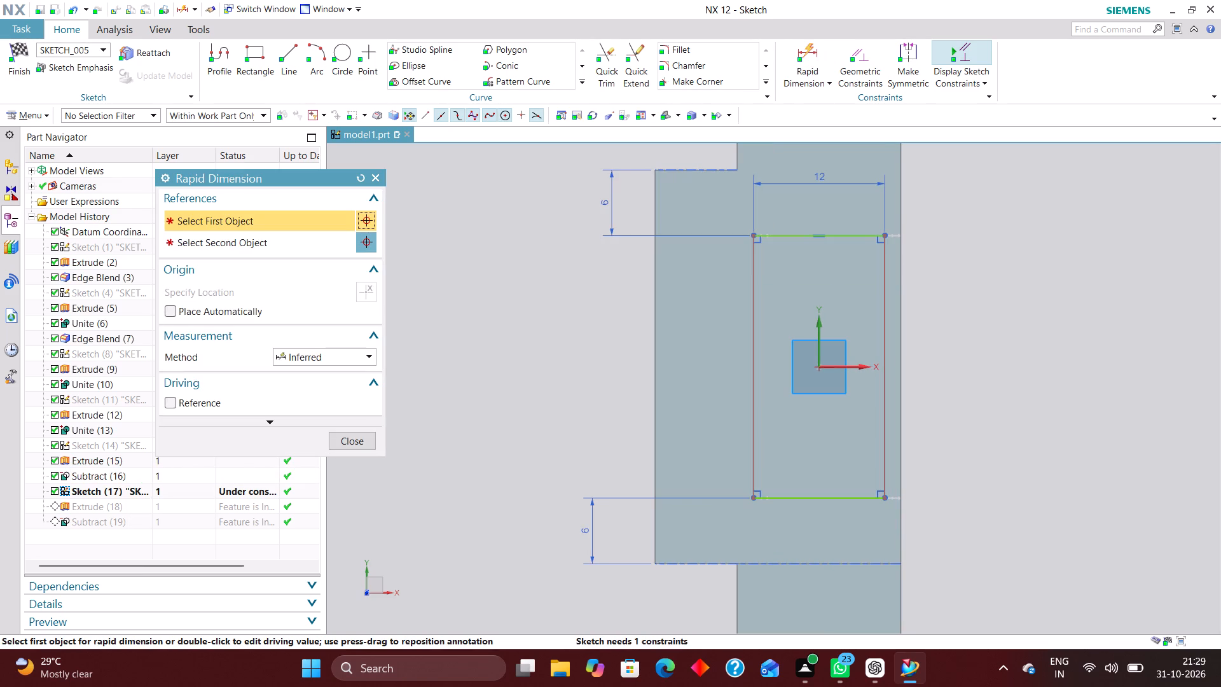
{"action": "left_click", "coordinate": [883, 478]}
{"action": "left_click", "coordinate": [902, 472]}
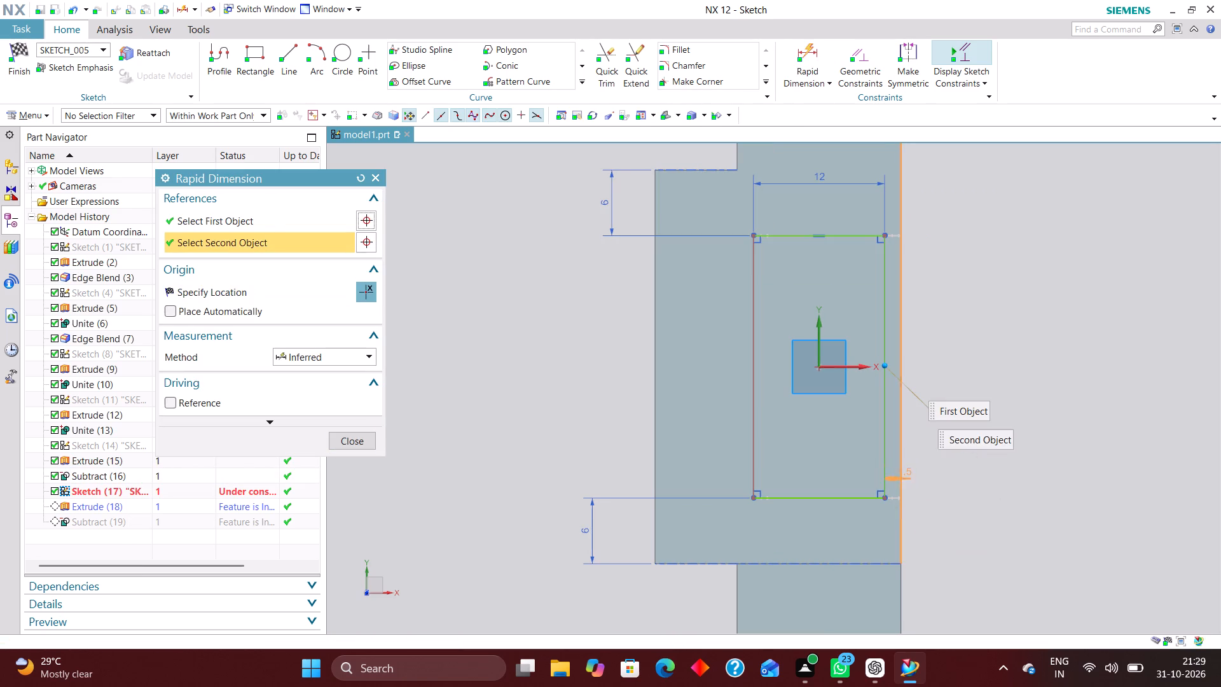
{"action": "left_click", "coordinate": [1021, 452]}
{"action": "key", "text": "6"}
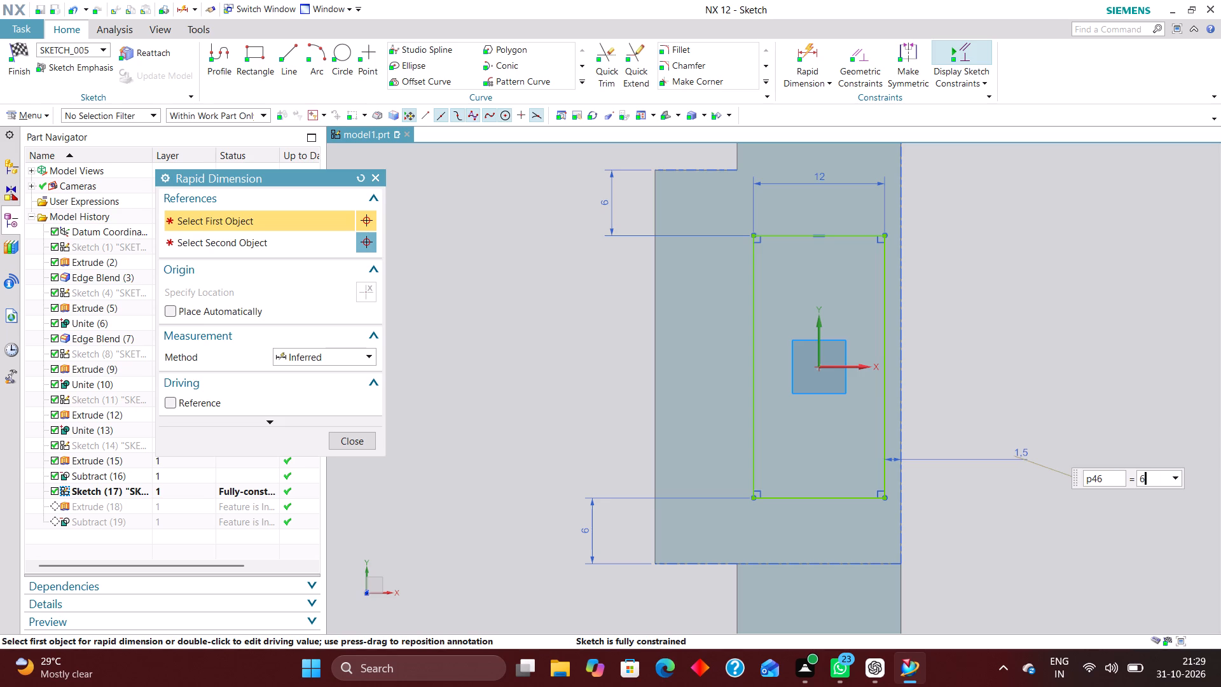
{"action": "key", "text": "Return"}
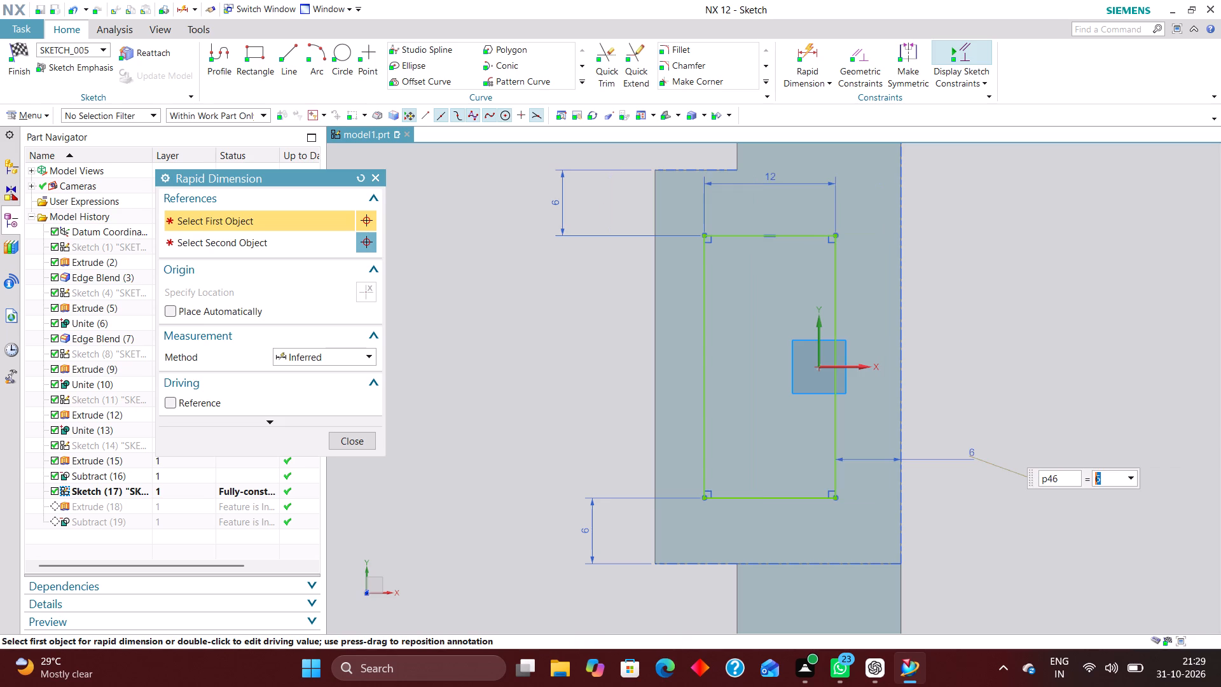
{"action": "left_click", "coordinate": [352, 443]}
{"action": "left_click", "coordinate": [21, 53]}
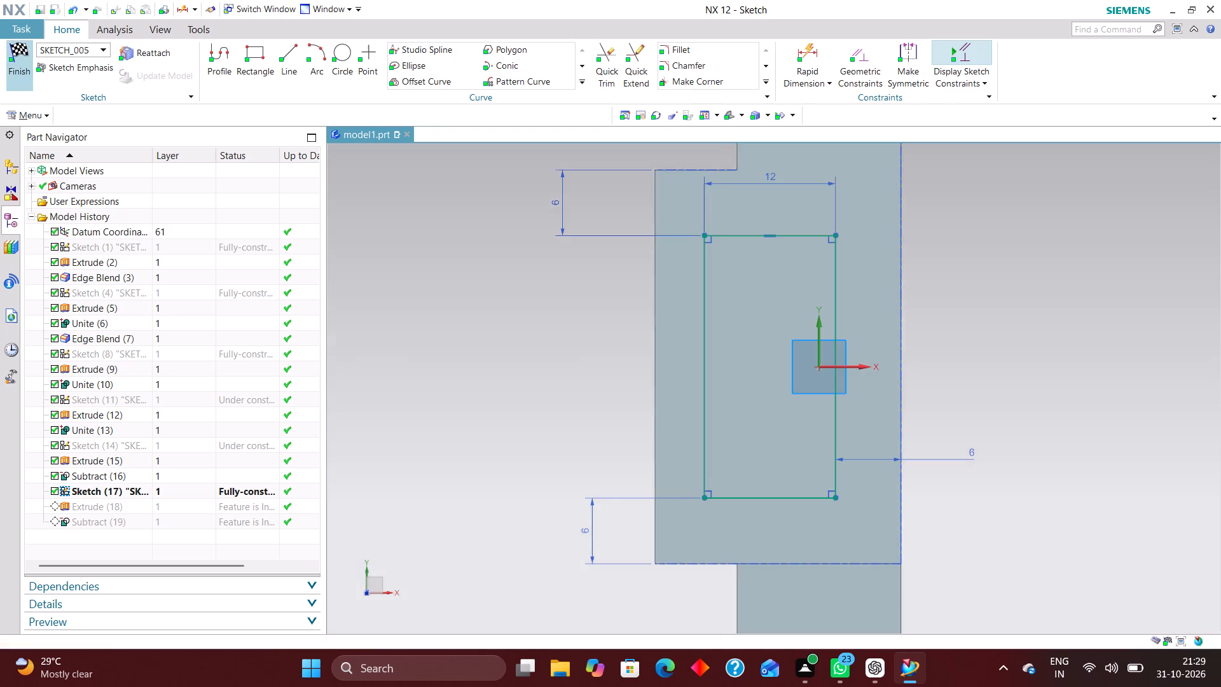
Examine the bracket around the repositioned pocket and check which geometry the first edge blend and base extrusion cover.
{"action": "middle_click_drag", "start_coordinate": [900, 466], "coordinate": [915, 436]}
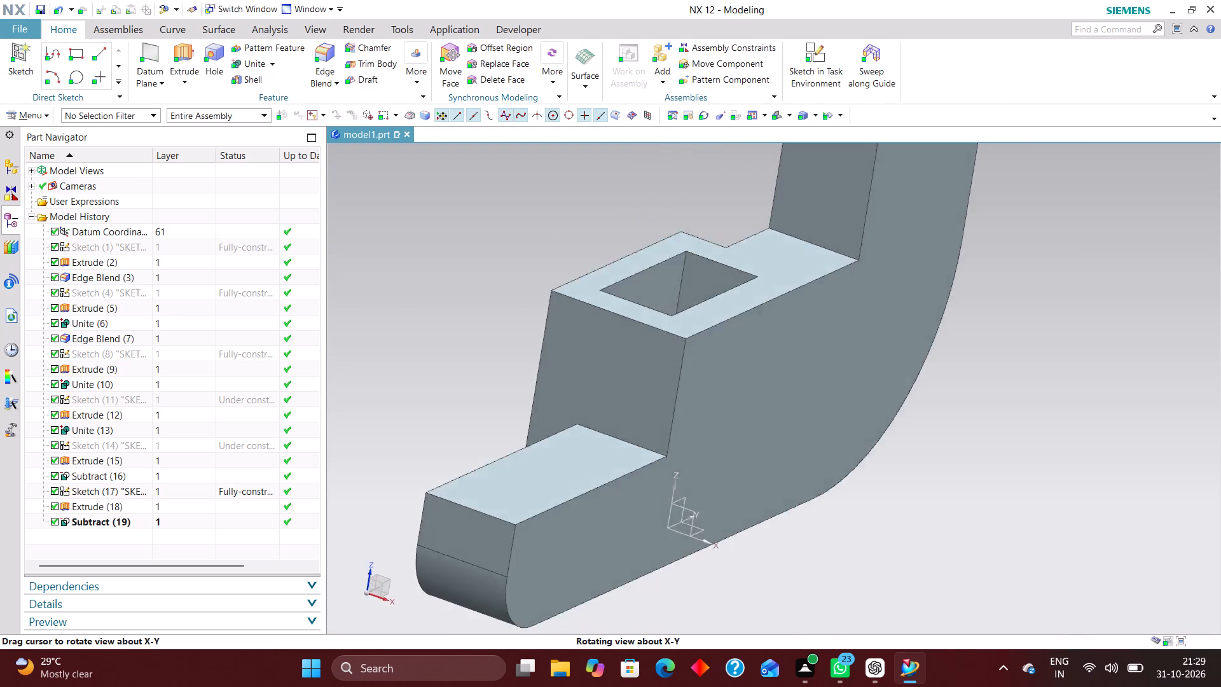
{"action": "middle_click_drag", "start_coordinate": [915, 436], "coordinate": [894, 442]}
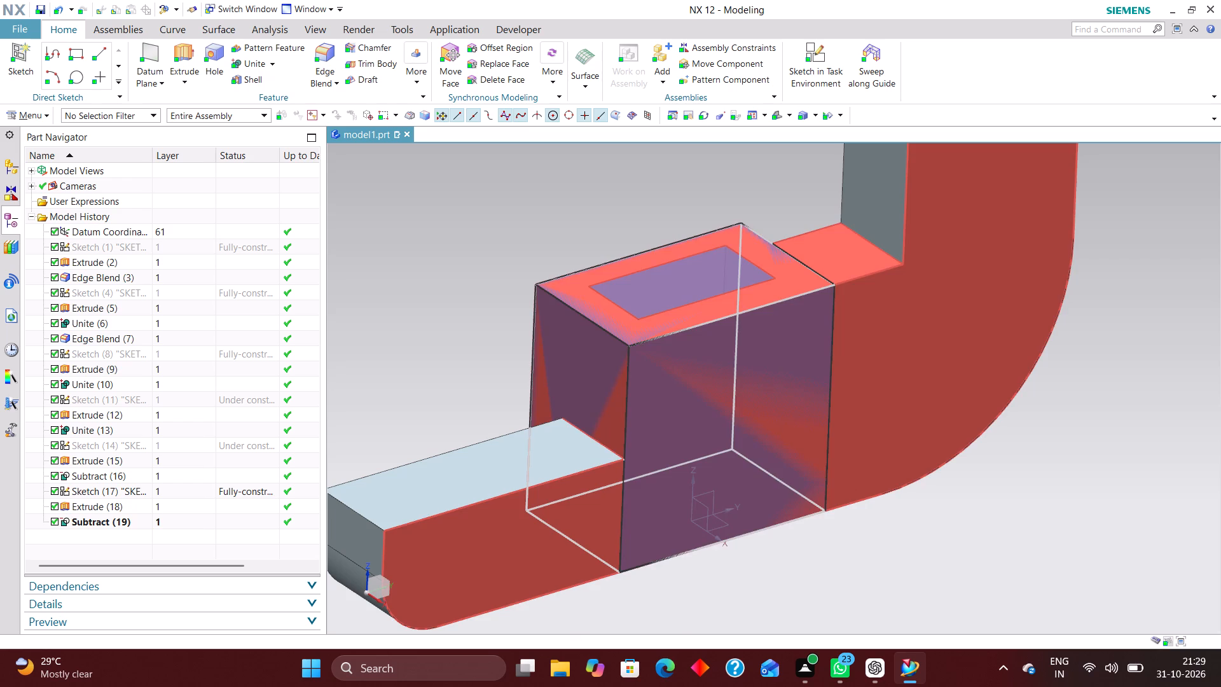
{"action": "left_click", "coordinate": [161, 276]}
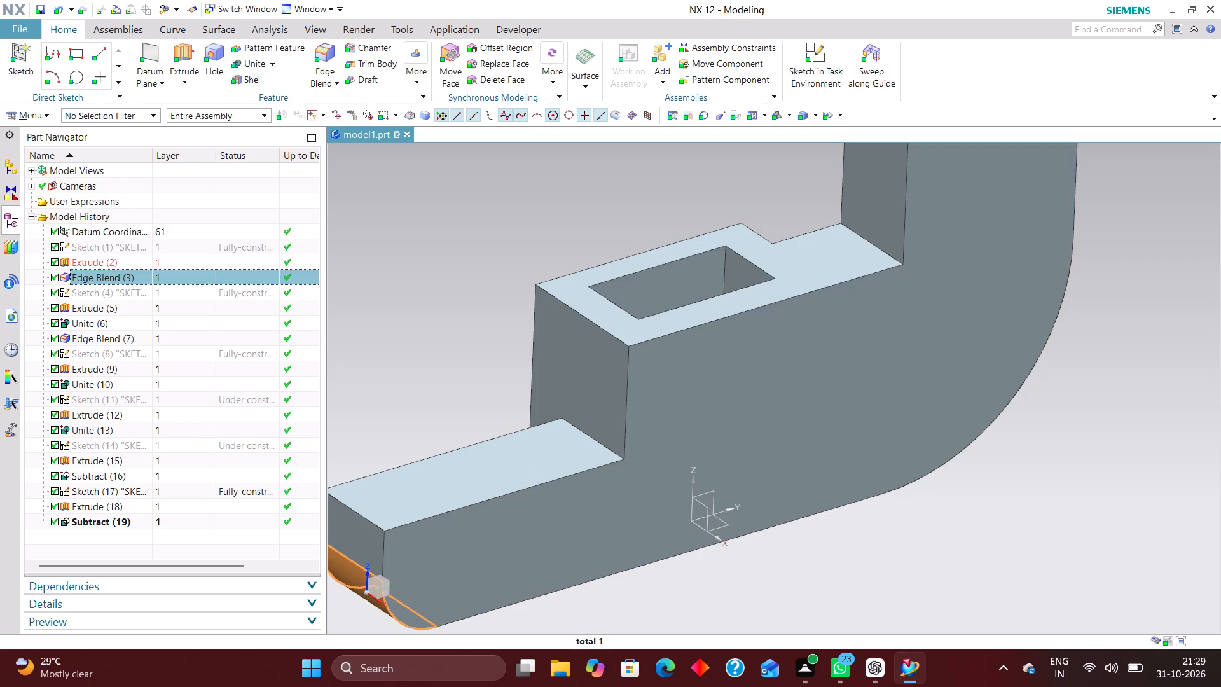
{"action": "middle_click_drag", "start_coordinate": [1028, 652], "coordinate": [1013, 679]}
{"action": "scroll", "coordinate": [1015, 606], "scroll_direction": "up", "scroll_amount": 1}
{"action": "scroll", "coordinate": [1065, 577], "scroll_direction": "down", "scroll_amount": 2}
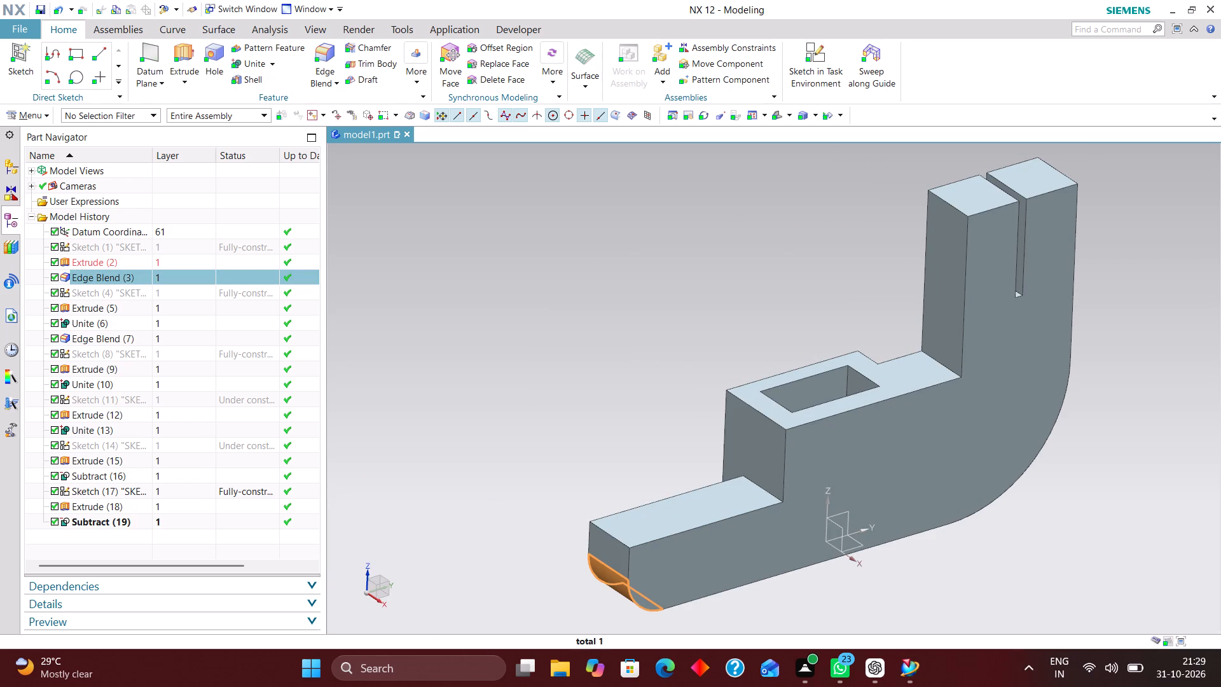
{"action": "left_click", "coordinate": [109, 263]}
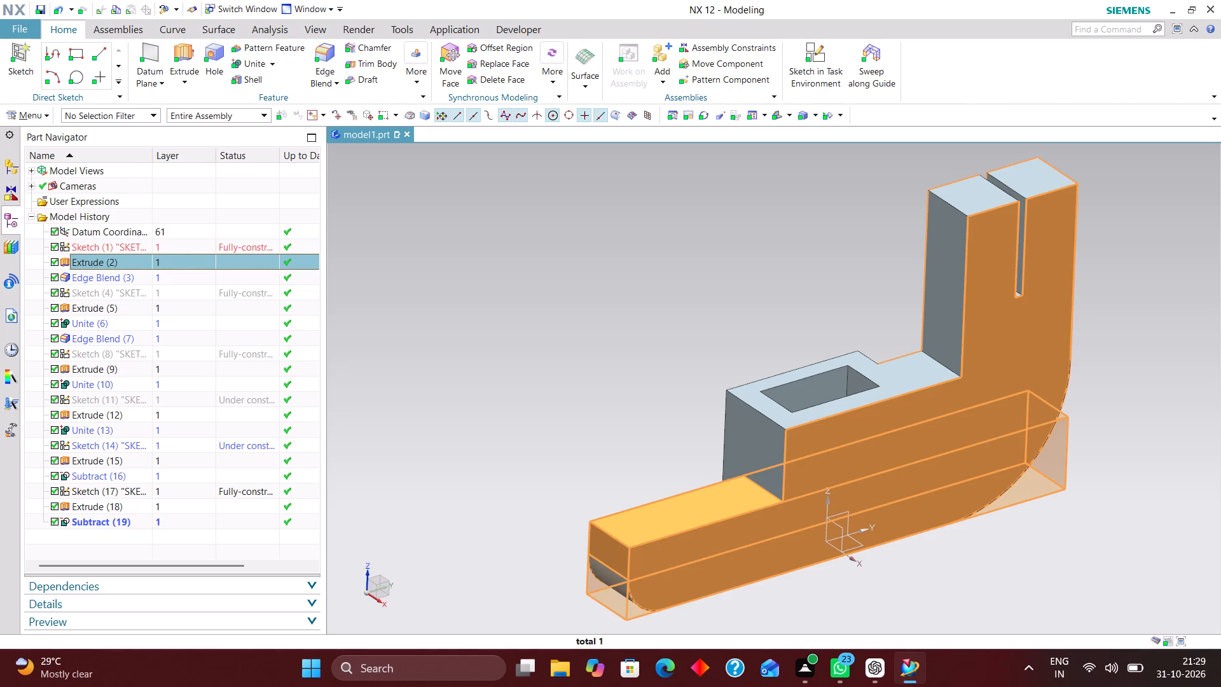
{"action": "middle_click_drag", "start_coordinate": [1143, 581], "coordinate": [1154, 578]}
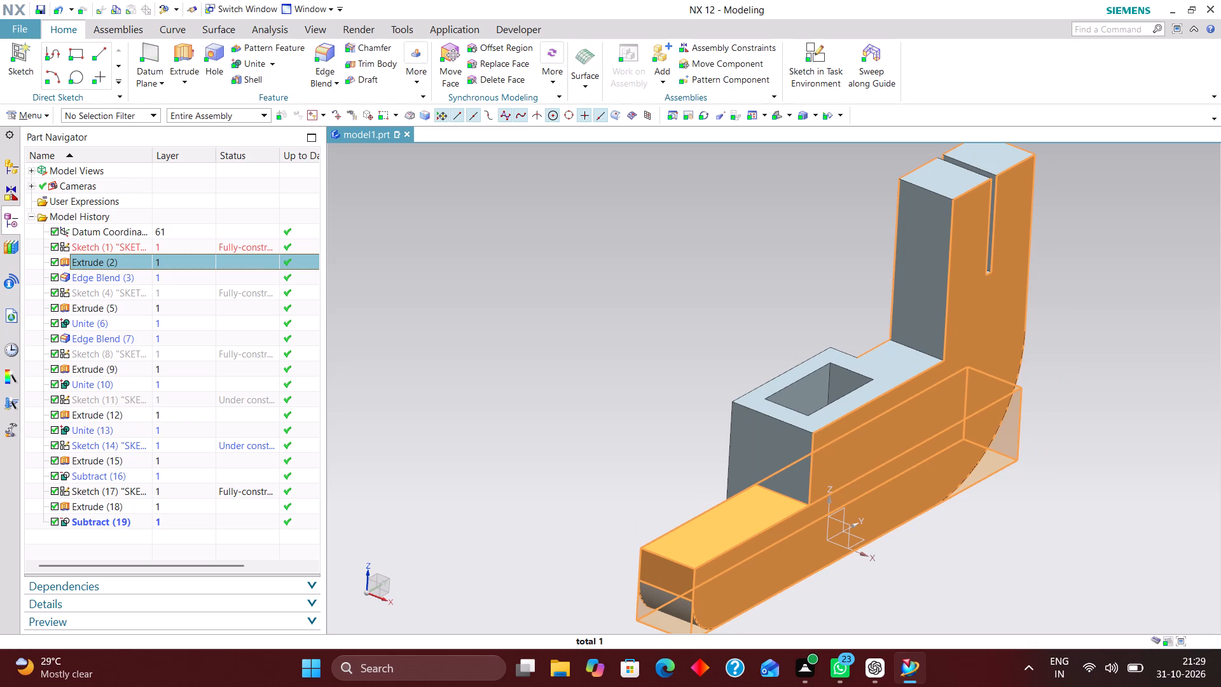
{"action": "left_click", "coordinate": [1101, 583]}
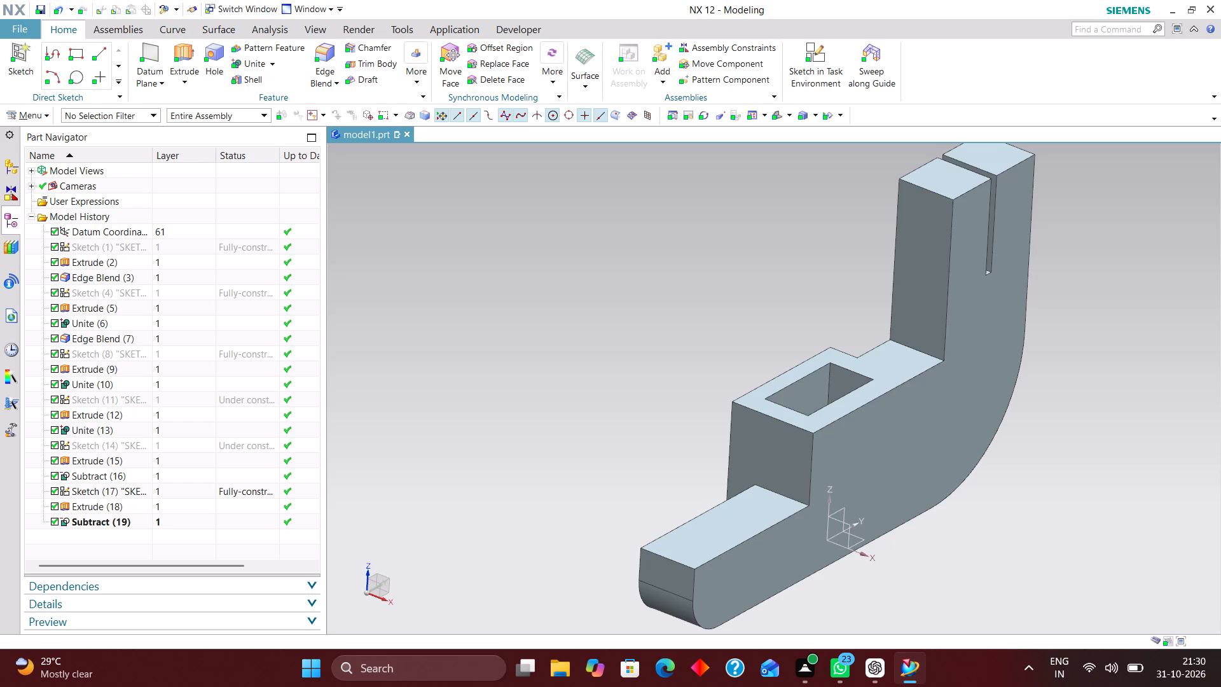
{"action": "scroll", "coordinate": [936, 392], "scroll_direction": "up", "scroll_amount": 6}
{"action": "scroll", "coordinate": [913, 440], "scroll_direction": "down", "scroll_amount": 2}
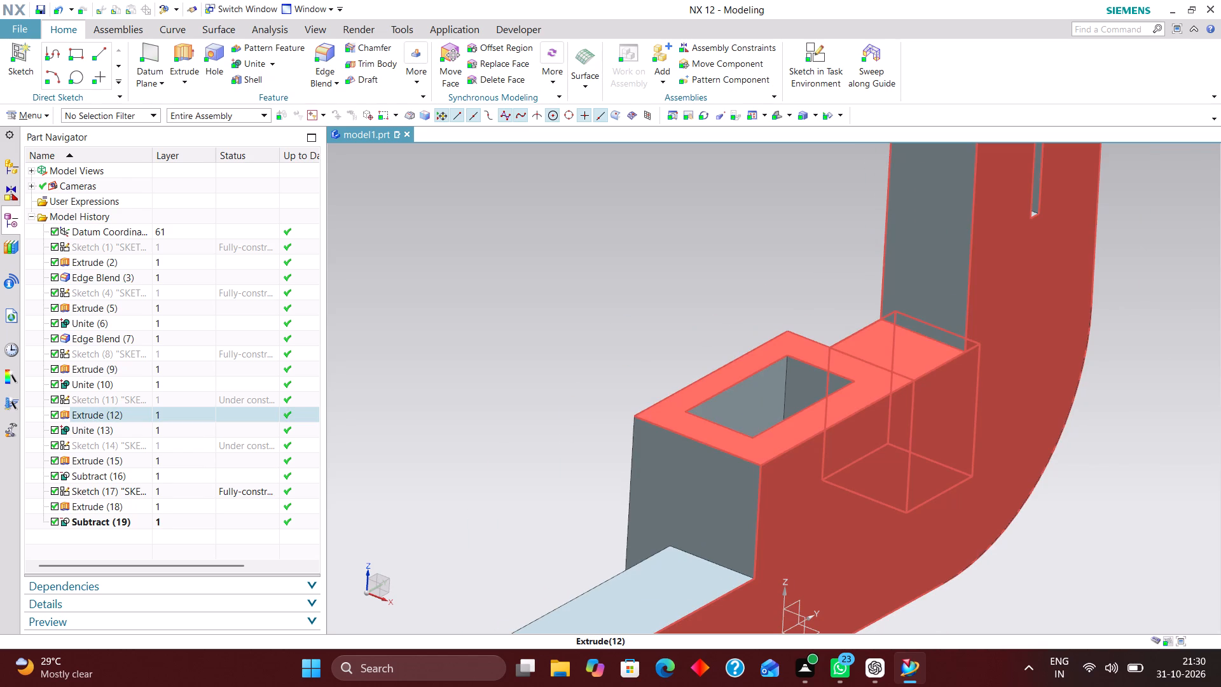
{"action": "scroll", "coordinate": [1023, 473], "scroll_direction": "down", "scroll_amount": 2}
{"action": "scroll", "coordinate": [1021, 495], "scroll_direction": "up", "scroll_amount": 2}
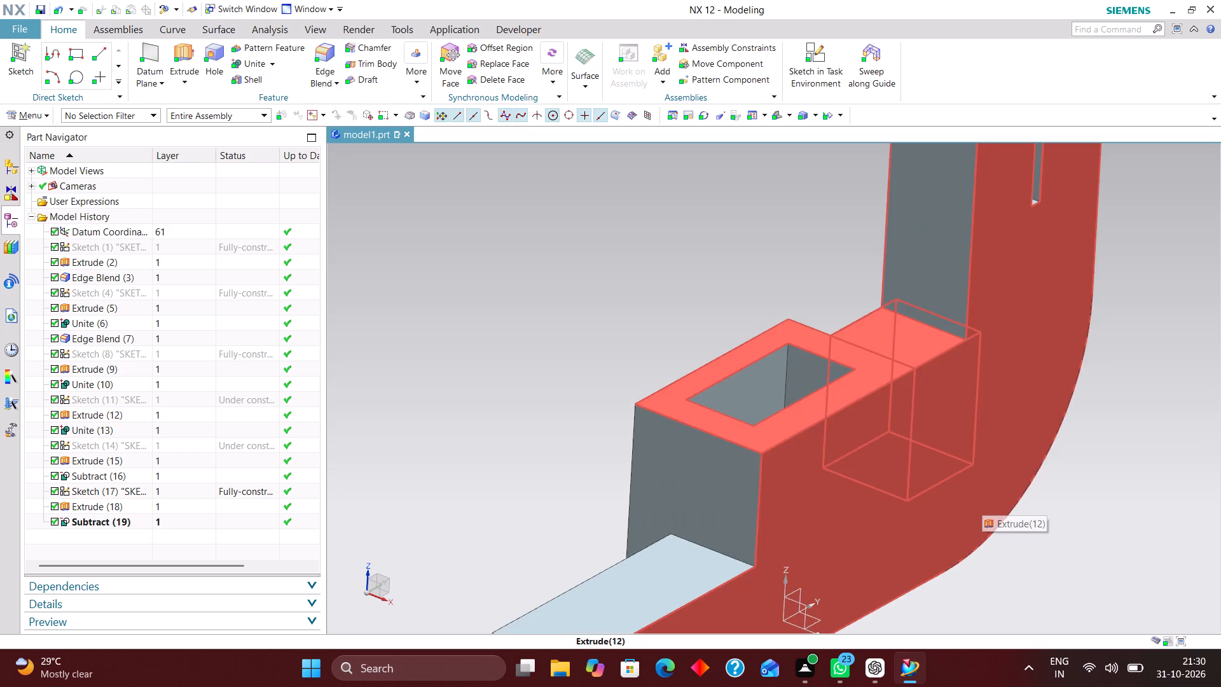
{"action": "scroll", "coordinate": [1036, 448], "scroll_direction": "down", "scroll_amount": 2}
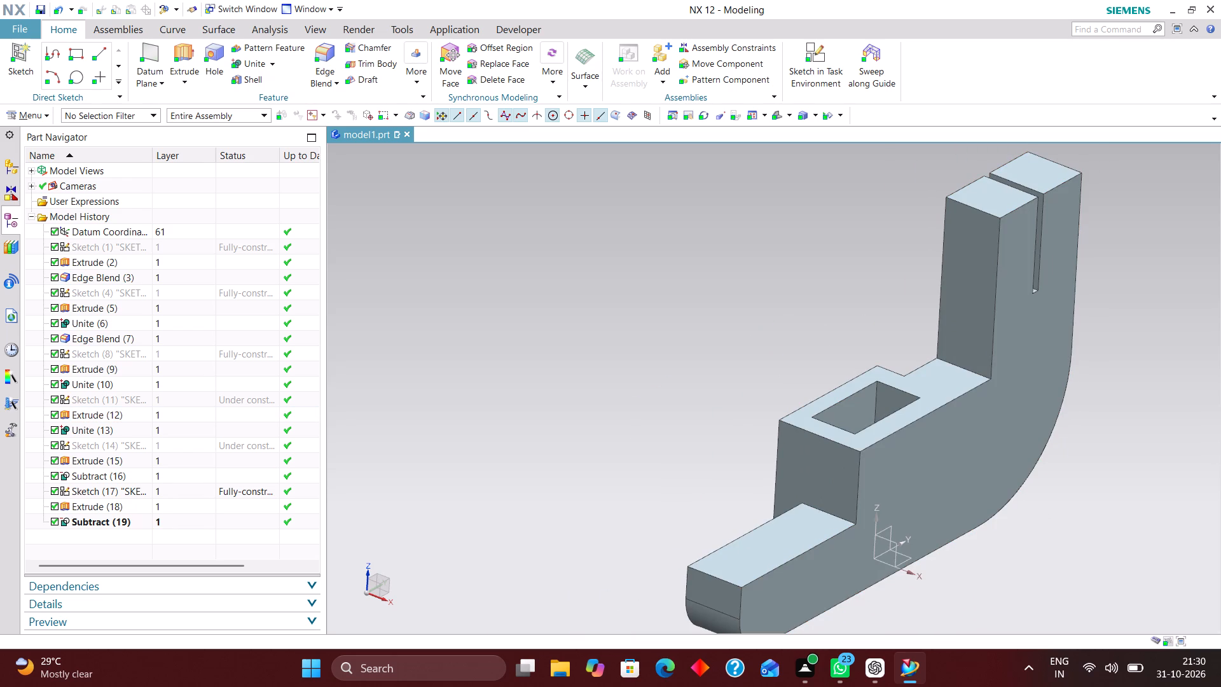
Reopen the base extrusion's sketch with rollback and draw a vertical line across the rectangle, about 80 mm from its left edge.
{"action": "left_click", "coordinate": [135, 251]}
{"action": "right_click", "coordinate": [162, 244]}
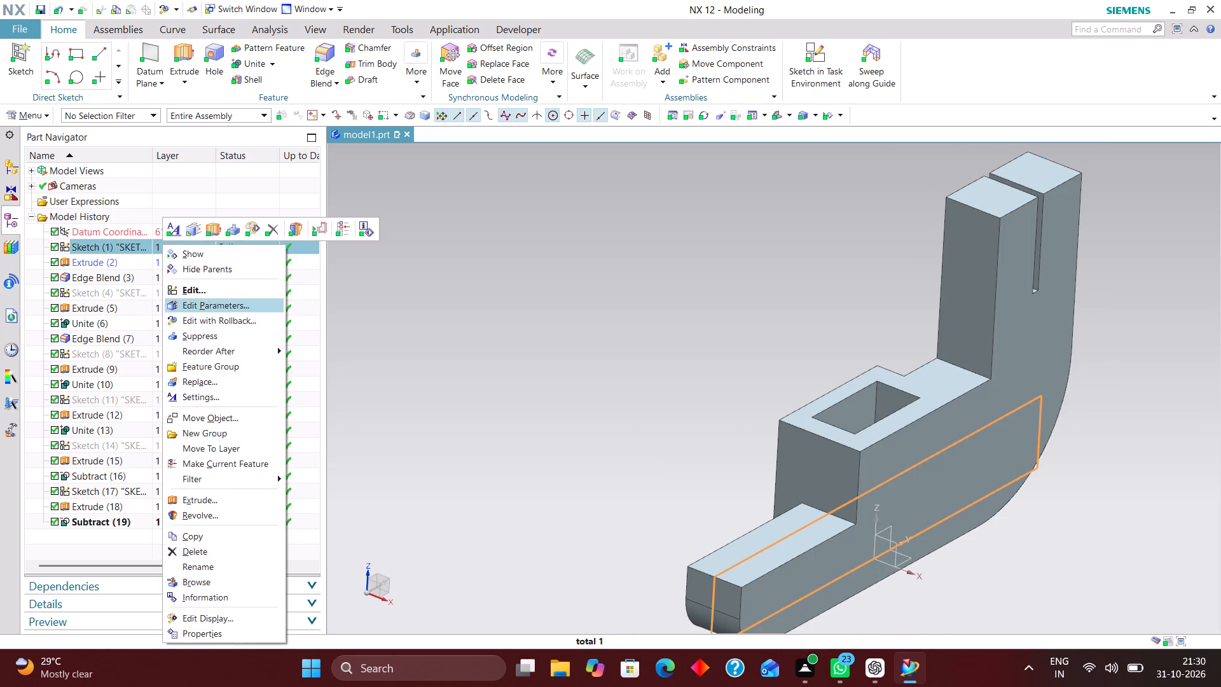
{"action": "left_click", "coordinate": [226, 319]}
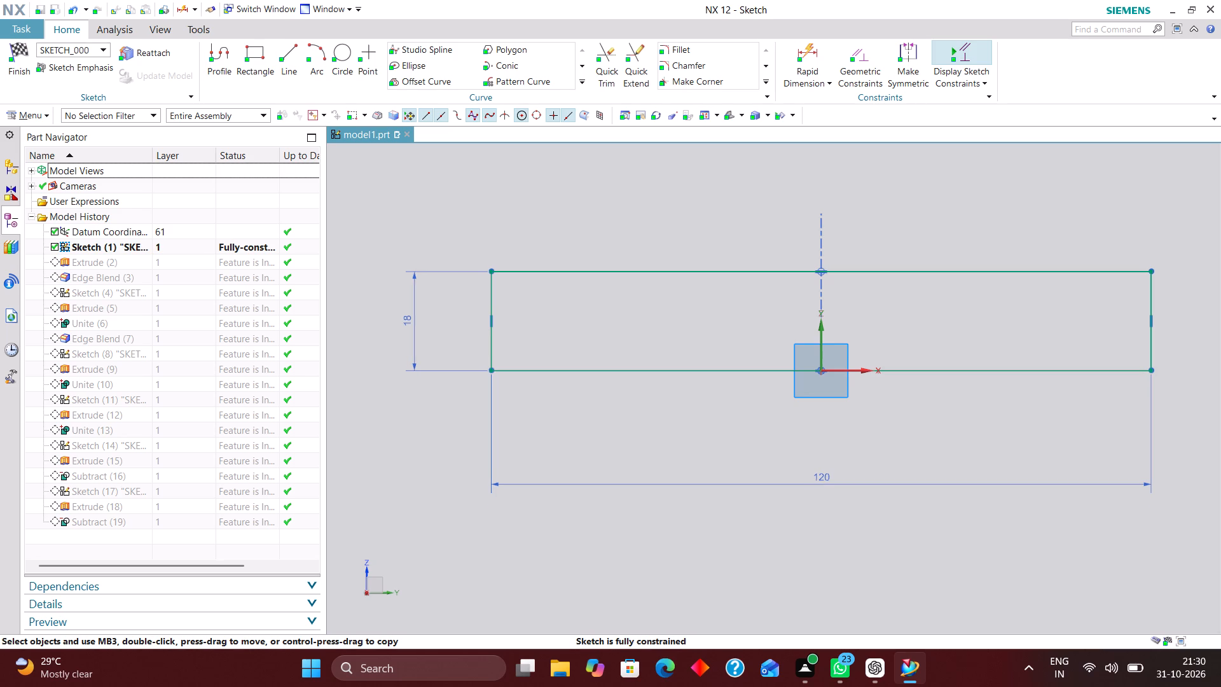
{"action": "right_click_drag", "start_coordinate": [823, 284], "coordinate": [807, 271]}
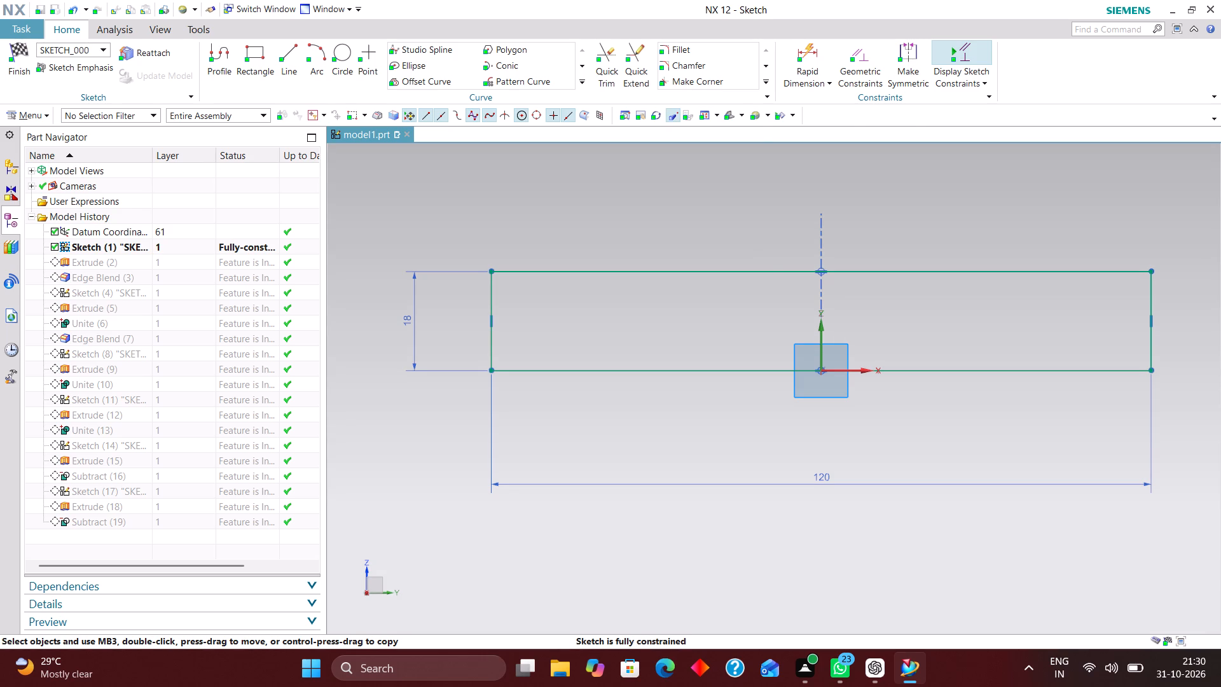
{"action": "left_click", "coordinate": [765, 117]}
{"action": "left_click", "coordinate": [771, 133]}
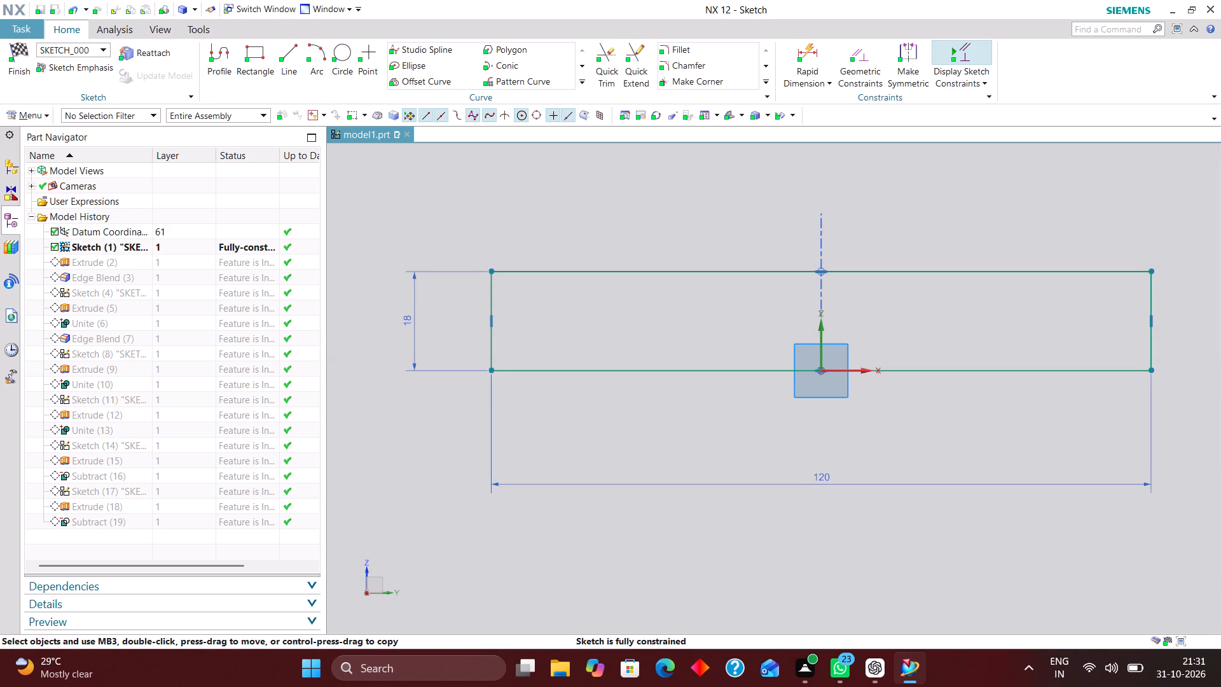
{"action": "left_click", "coordinate": [287, 48]}
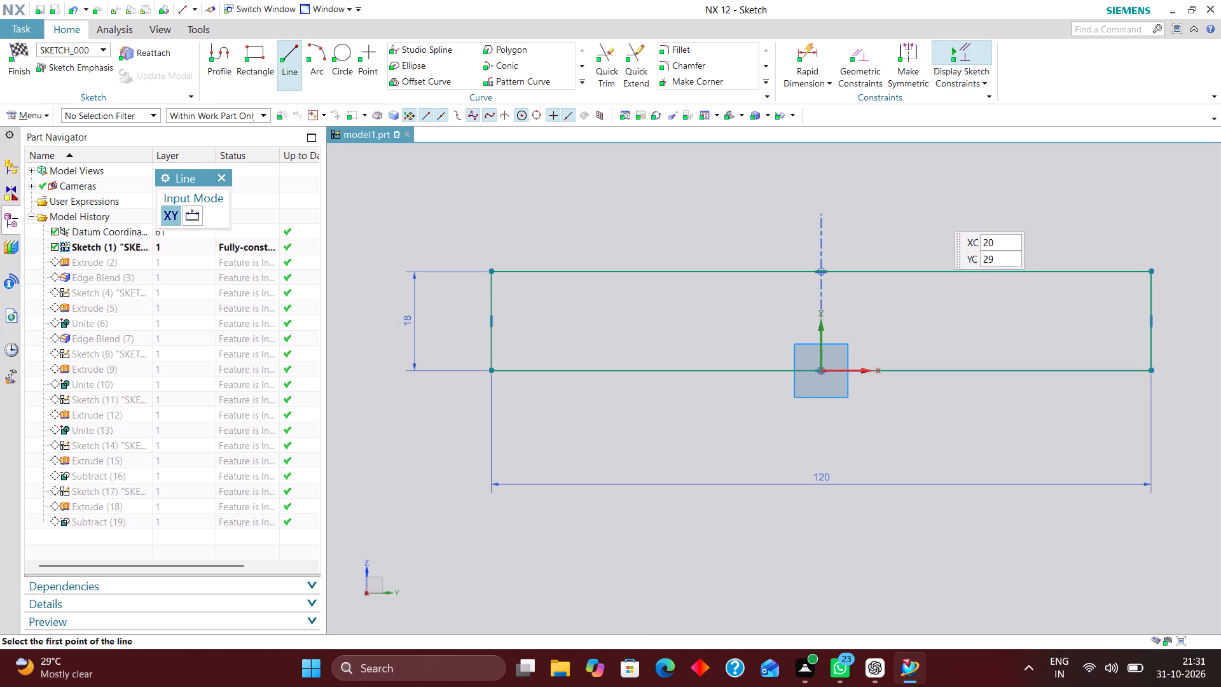
{"action": "left_click", "coordinate": [932, 209]}
{"action": "left_click", "coordinate": [940, 429]}
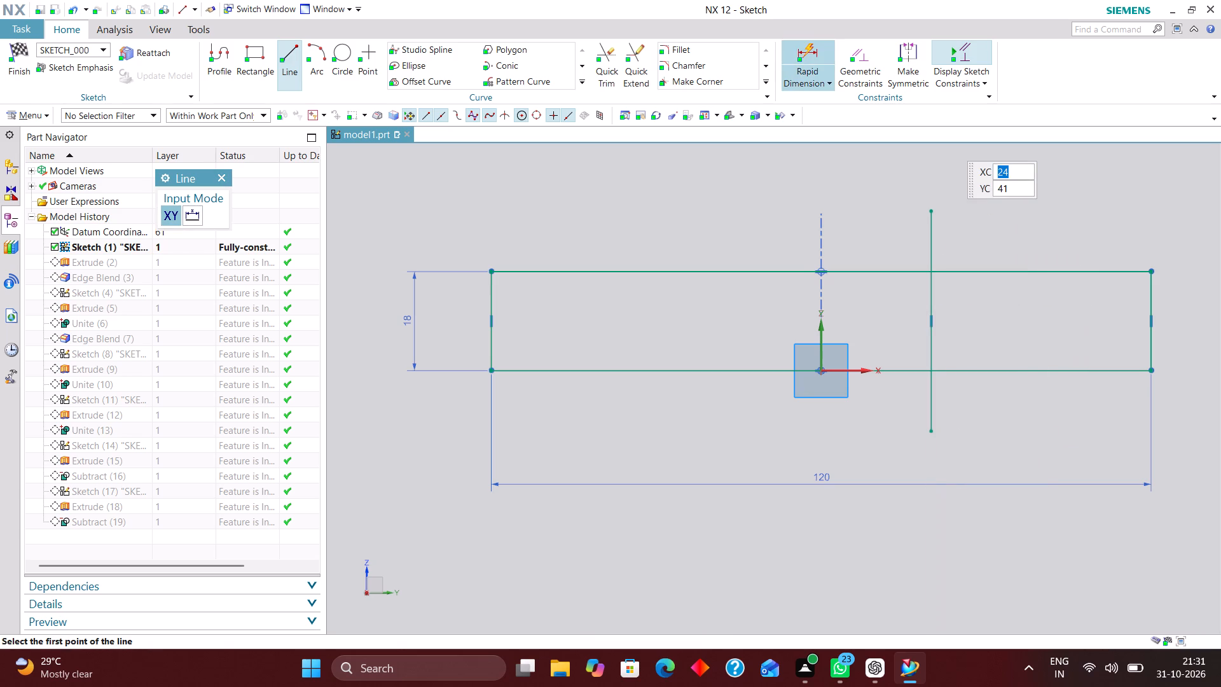
Dimension the distance from the base rectangle's left edge to the new vertical line as 88 mm.
{"action": "left_click", "coordinate": [811, 58]}
{"action": "left_click", "coordinate": [491, 342]}
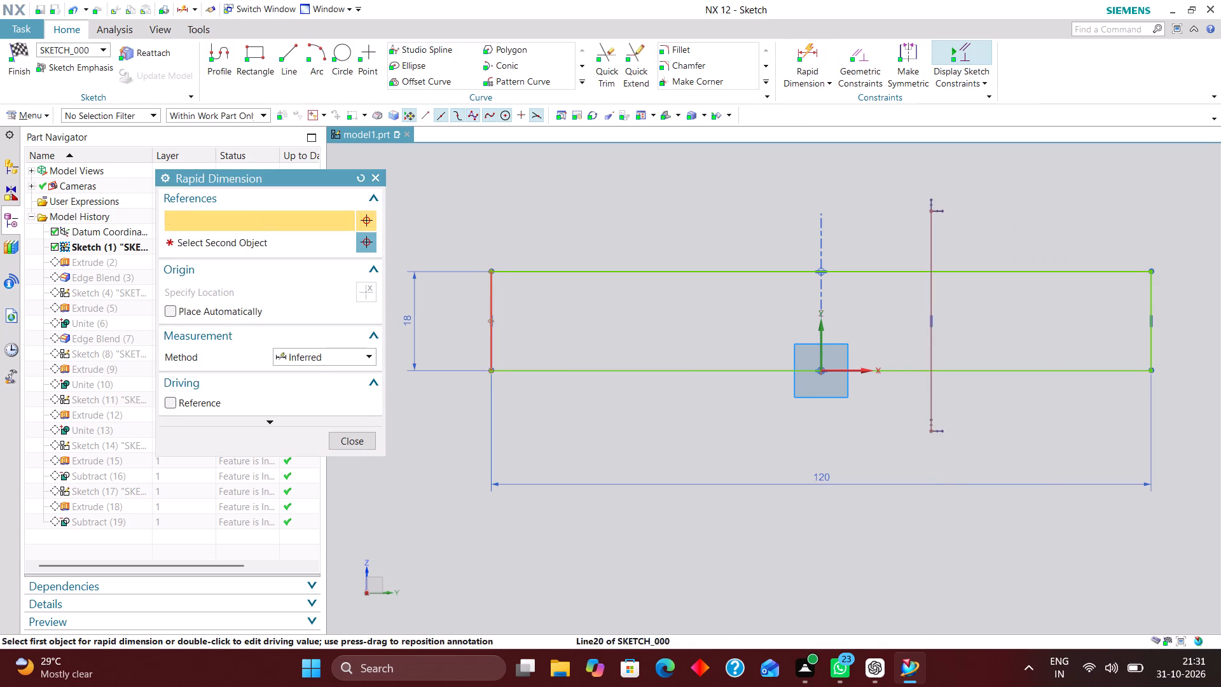
{"action": "left_click", "coordinate": [932, 340]}
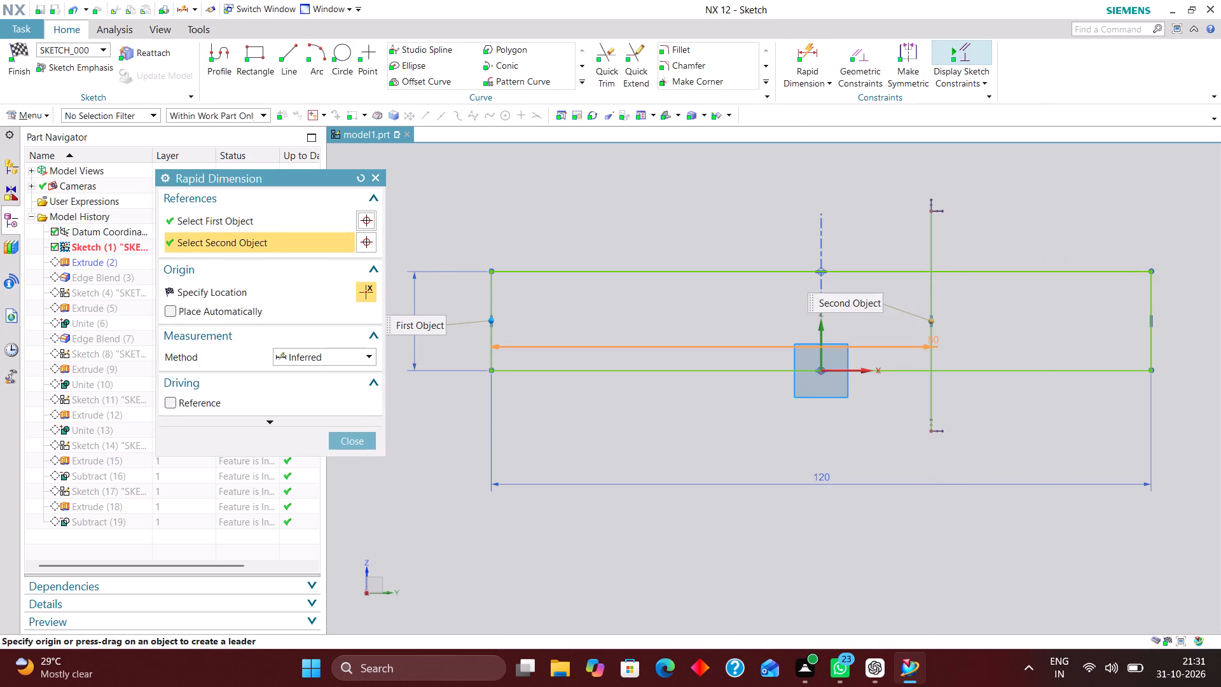
{"action": "left_click", "coordinate": [715, 510]}
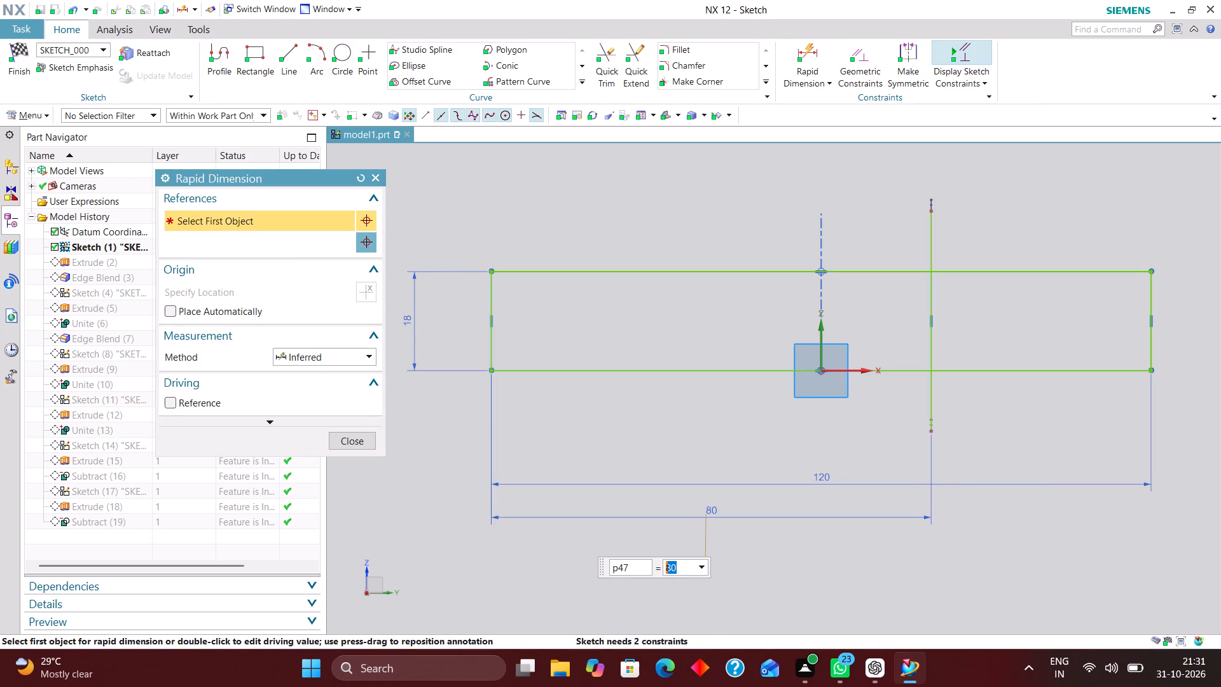
{"action": "type", "text": "88"}
{"action": "key", "text": "Return"}
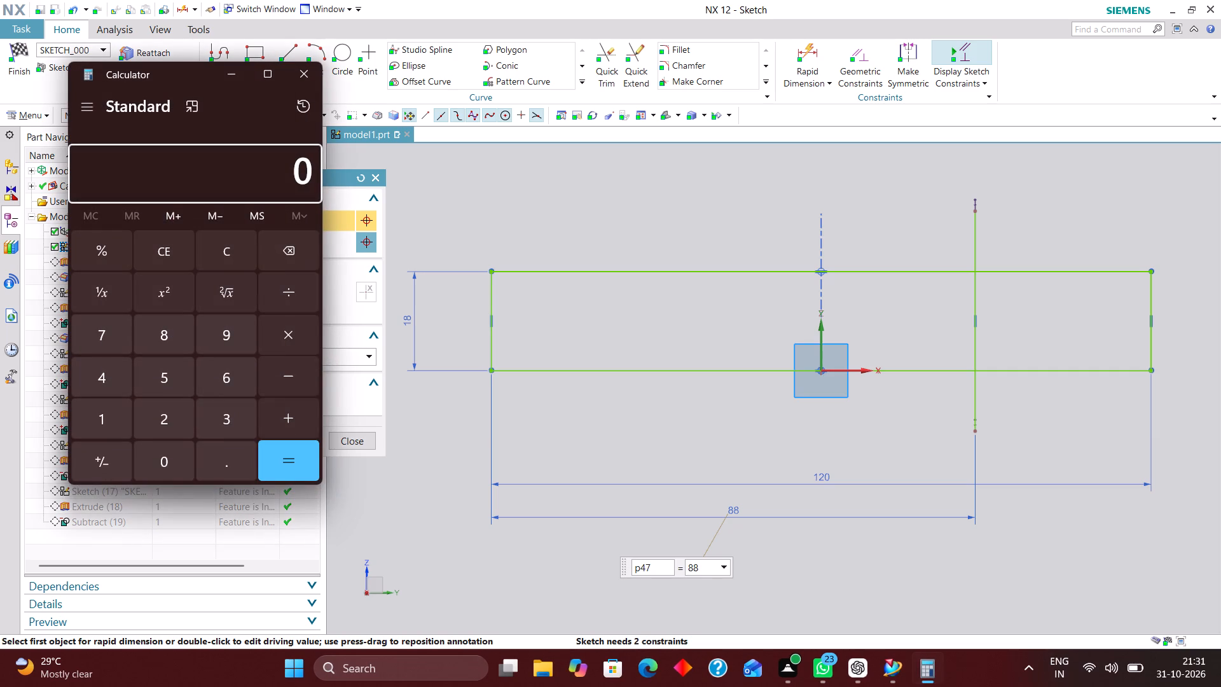
Add 18, 24 and 36 in Calculator and set the vertical line's distance from the base rectangle's left edge to 78 mm.
{"action": "type", "text": "18"}
{"action": "key", "text": "minus"}
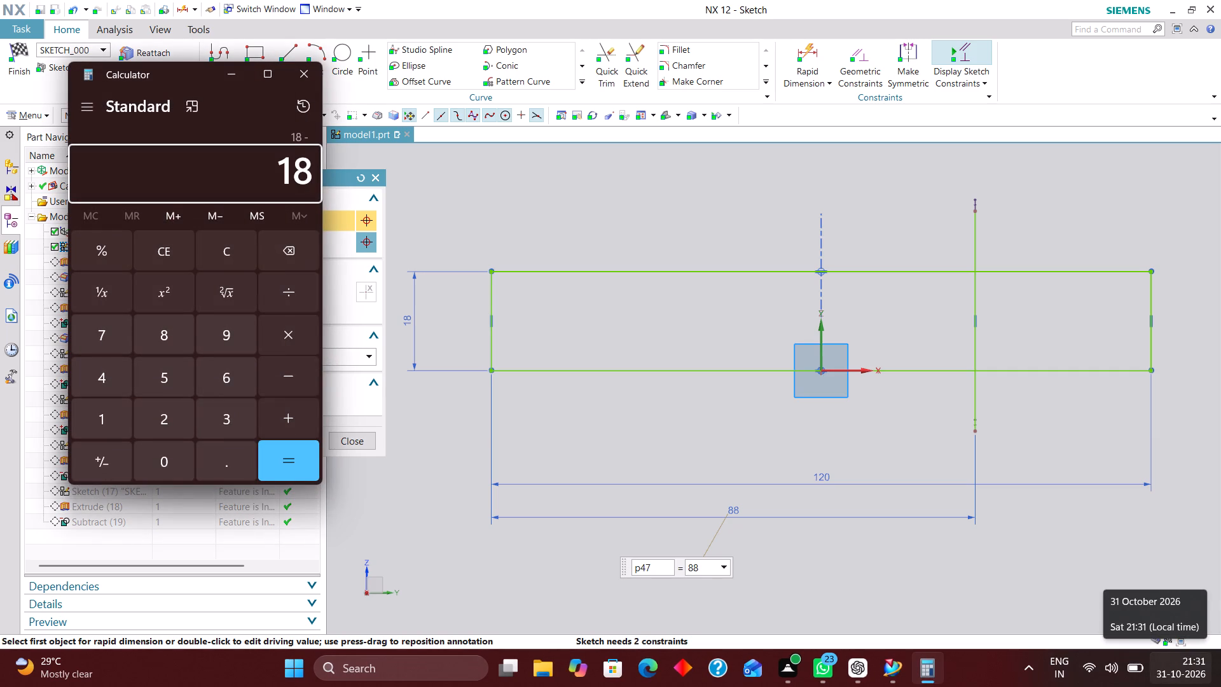
{"action": "key", "text": "BackSpace"}
{"action": "type", "text": "+24"}
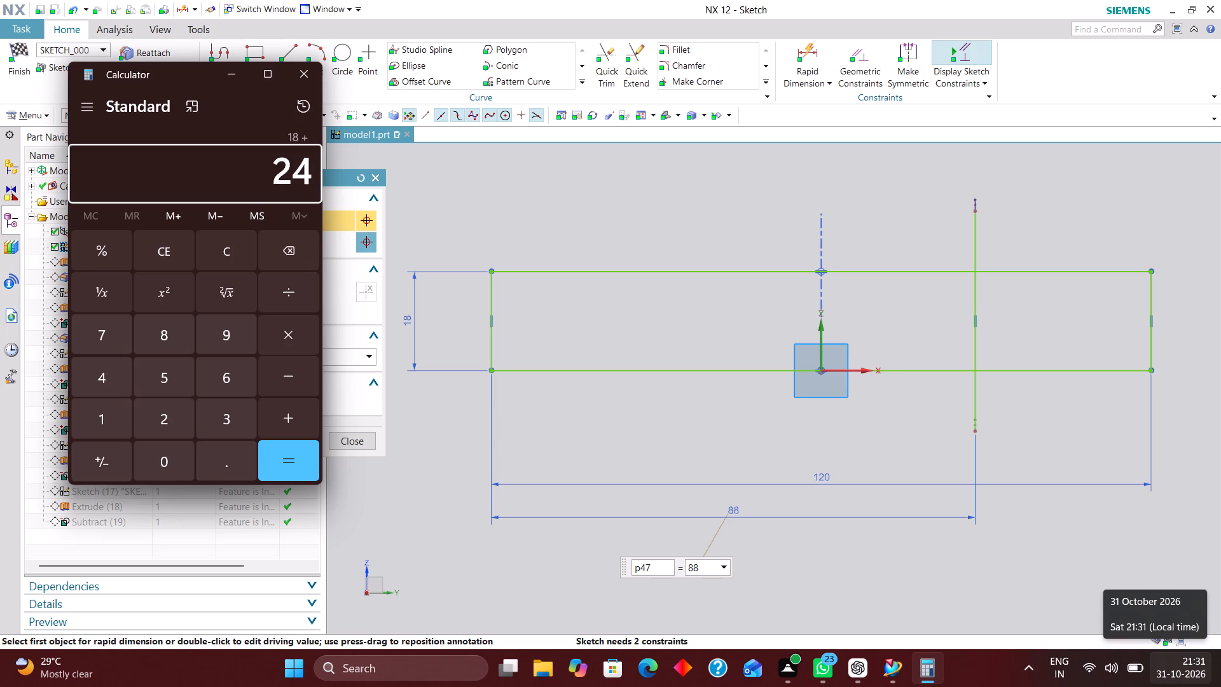
{"action": "key", "text": "plus"}
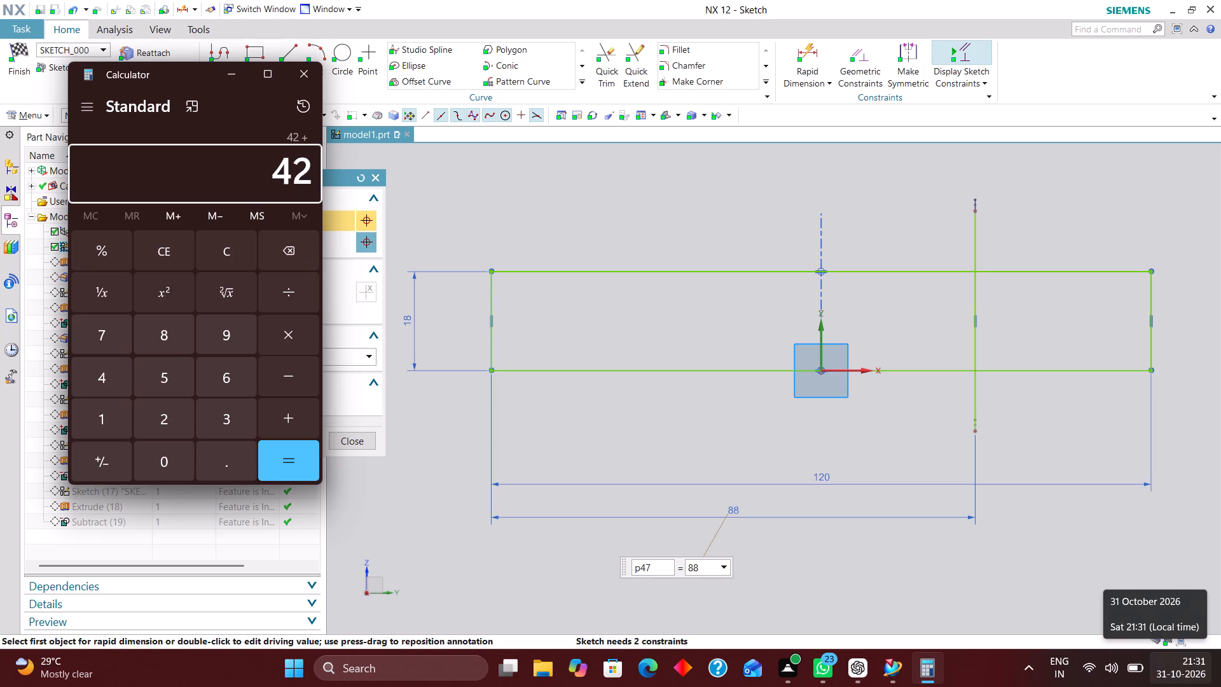
{"action": "type", "text": "36"}
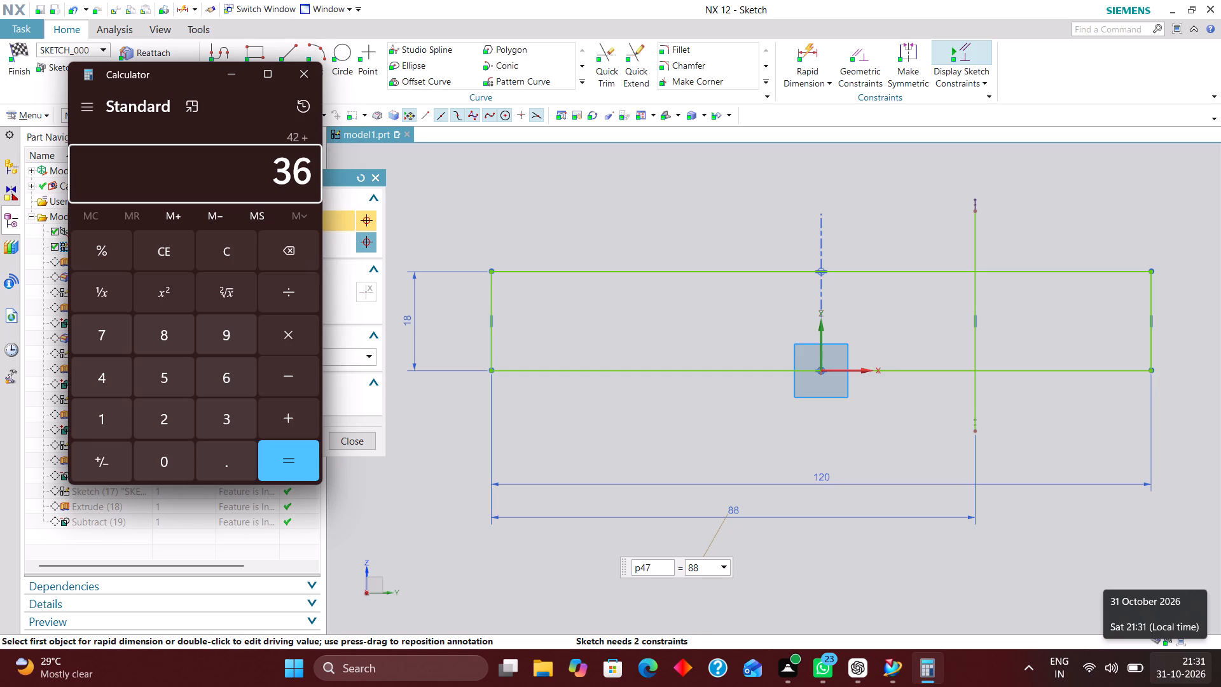
{"action": "key", "text": "Return"}
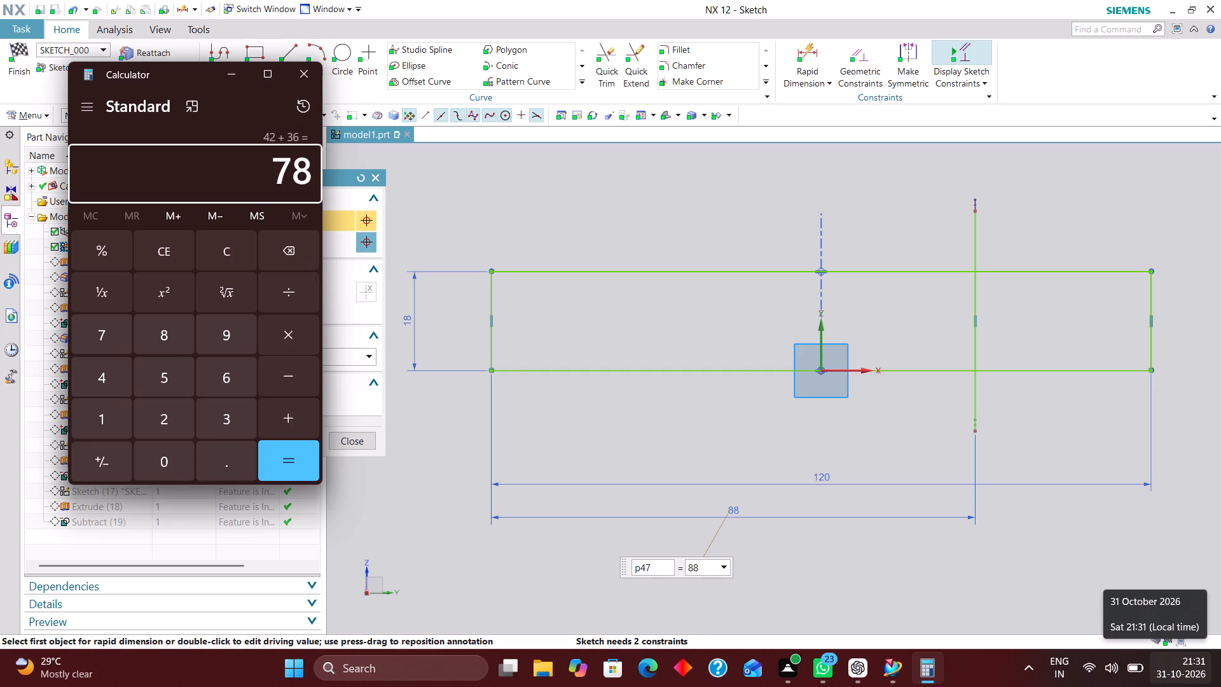
{"action": "left_click_drag", "start_coordinate": [705, 567], "coordinate": [644, 567]}
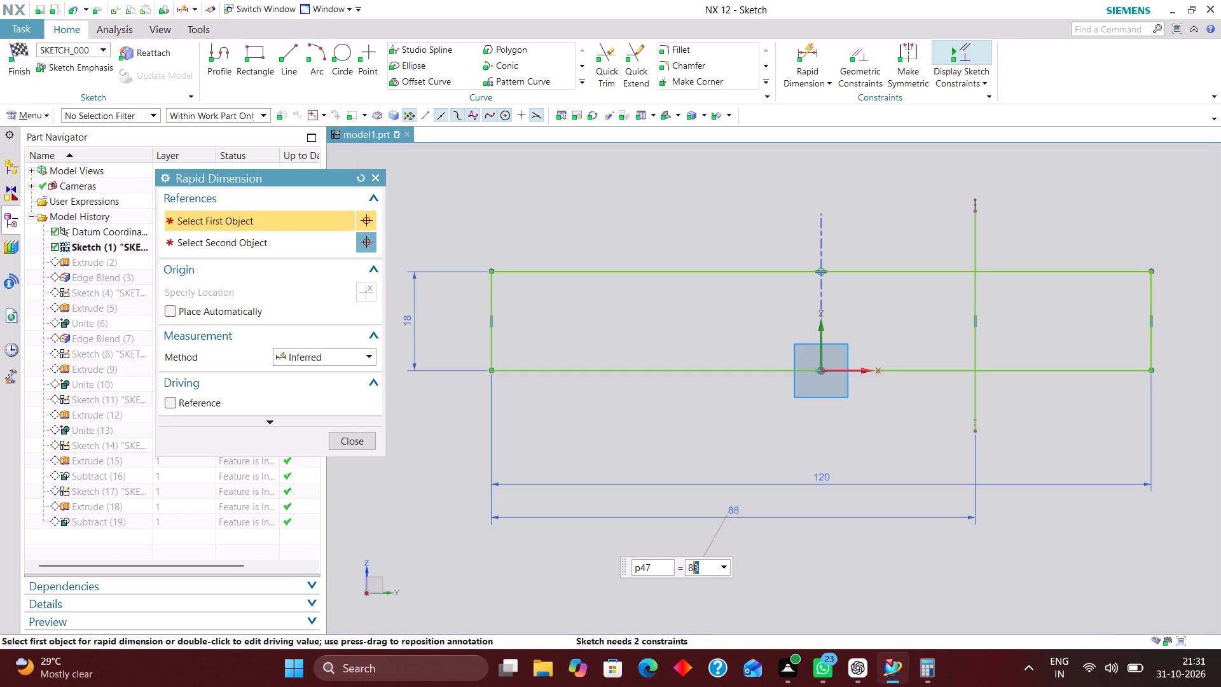
{"action": "type", "text": "78"}
{"action": "key", "text": "Return"}
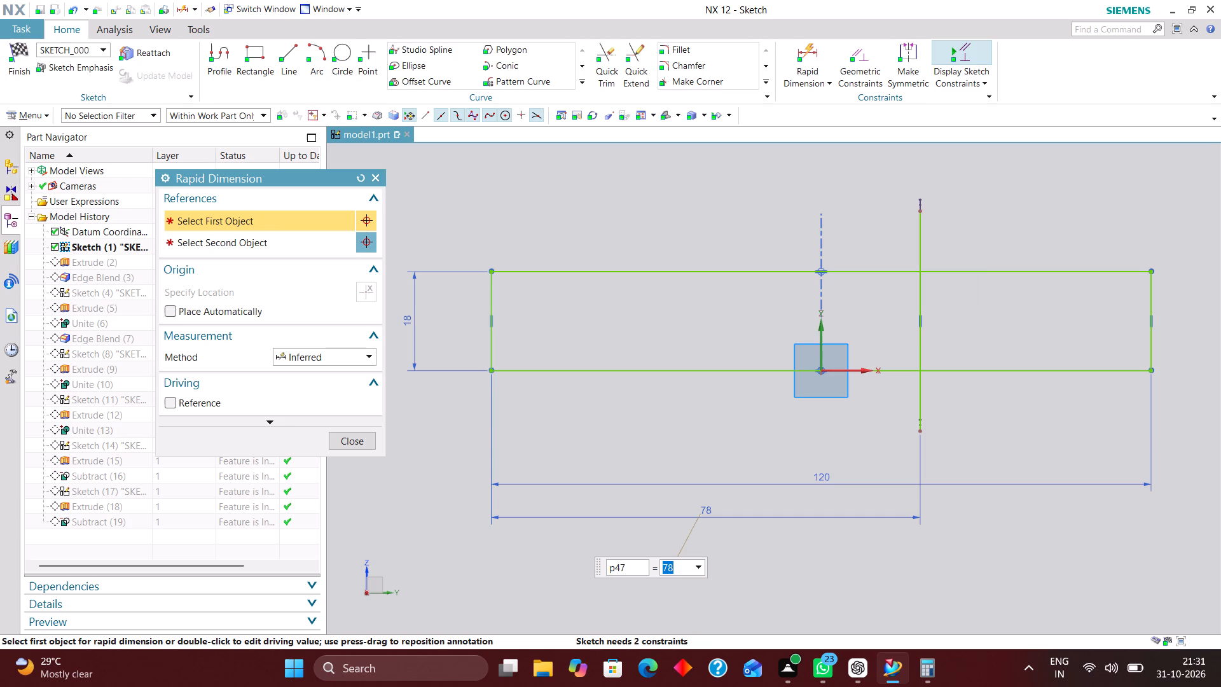
{"action": "left_click", "coordinate": [351, 443]}
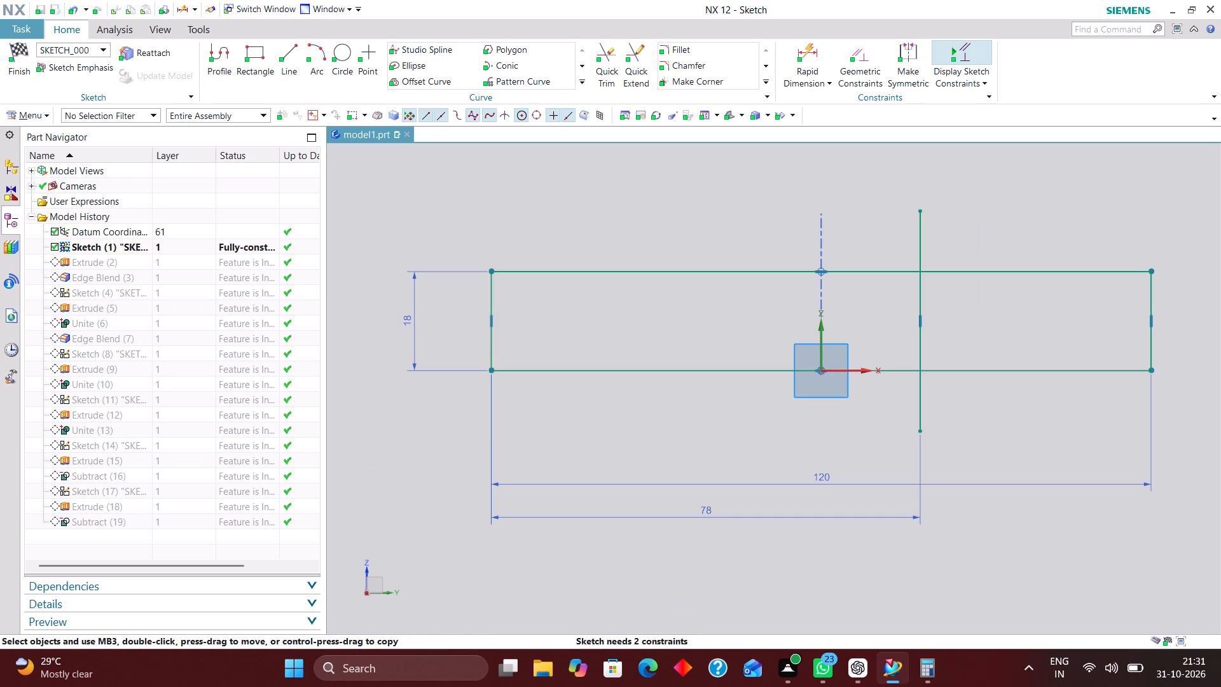
Trim the vertical line's ends outside the rectangle and both horizontal edges of the rectangle beyond the line.
{"action": "left_click", "coordinate": [610, 57]}
{"action": "left_click", "coordinate": [916, 227]}
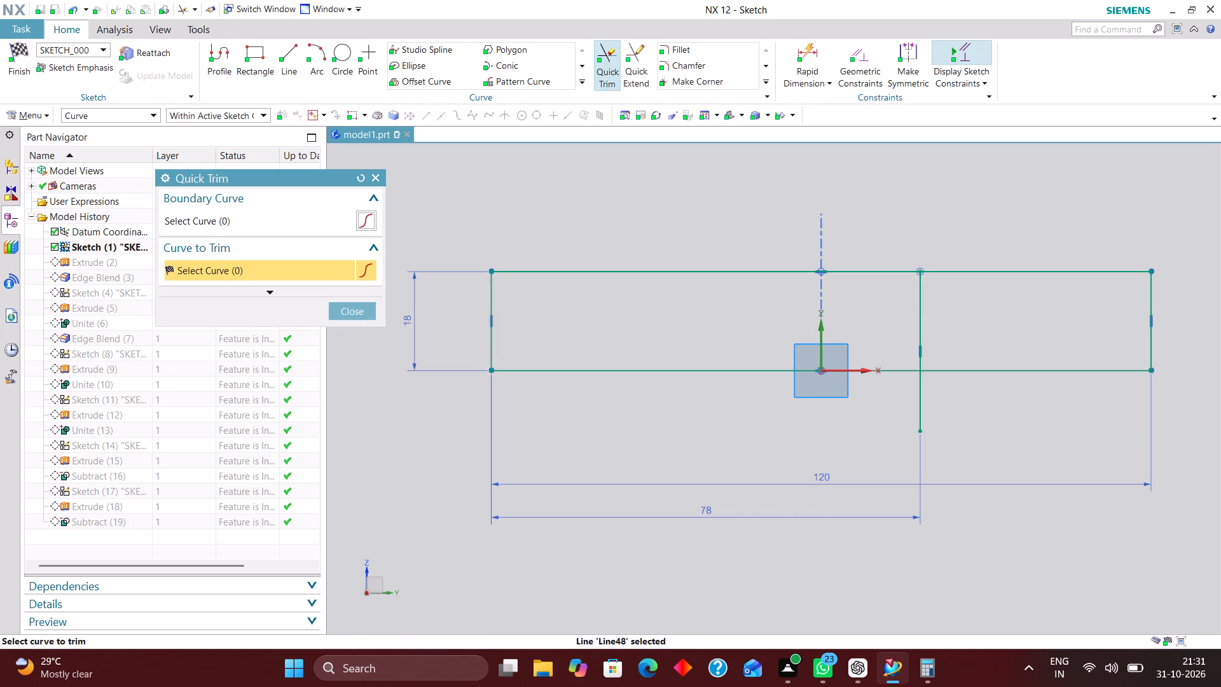
{"action": "left_click", "coordinate": [921, 432]}
{"action": "left_click", "coordinate": [986, 272]}
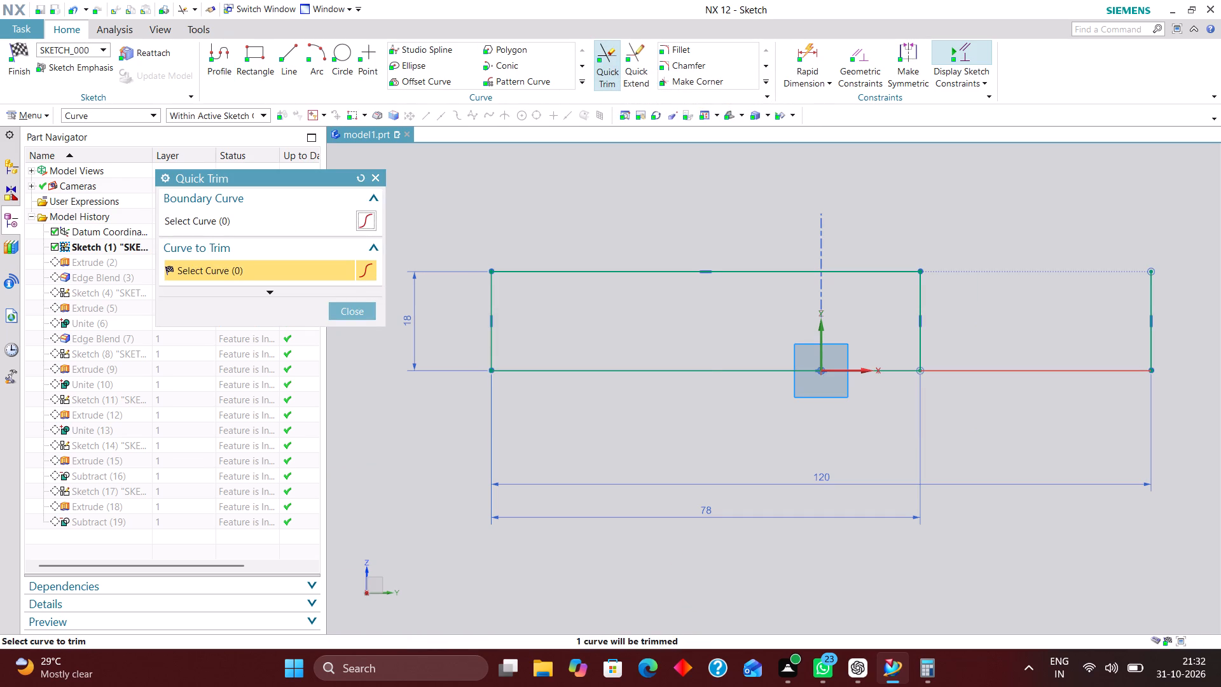
{"action": "left_click", "coordinate": [984, 371]}
{"action": "left_click", "coordinate": [364, 313]}
Convert the leftover right-hand edge of the base sketch to a reference line and finish the sketch.
{"action": "scroll", "coordinate": [647, 365], "scroll_direction": "down", "scroll_amount": 3}
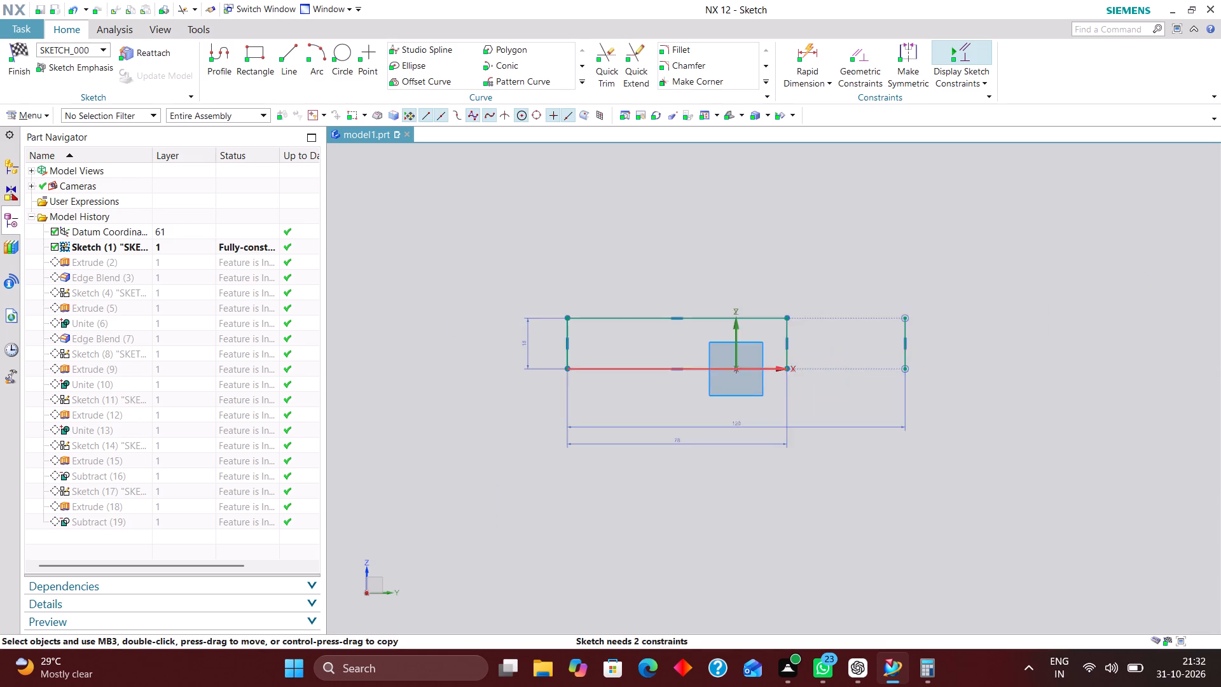
{"action": "scroll", "coordinate": [921, 366], "scroll_direction": "up", "scroll_amount": 2}
{"action": "right_click_drag", "start_coordinate": [896, 357], "coordinate": [965, 460]}
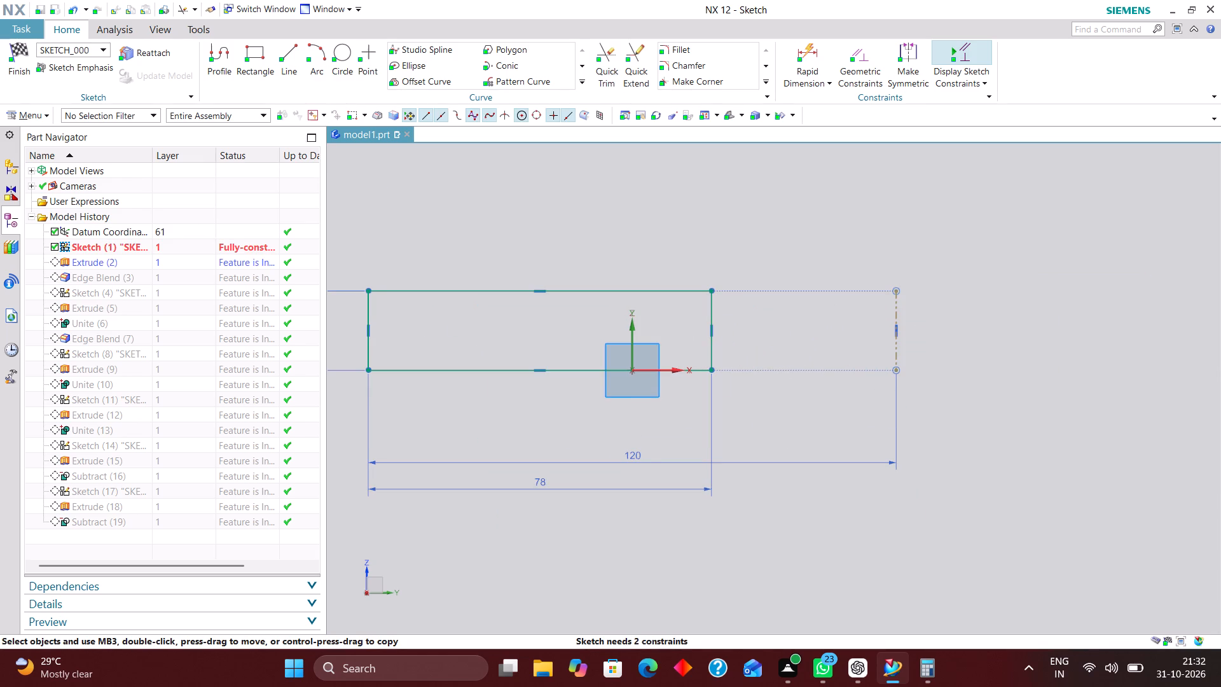
{"action": "scroll", "coordinate": [1032, 424], "scroll_direction": "down", "scroll_amount": 2}
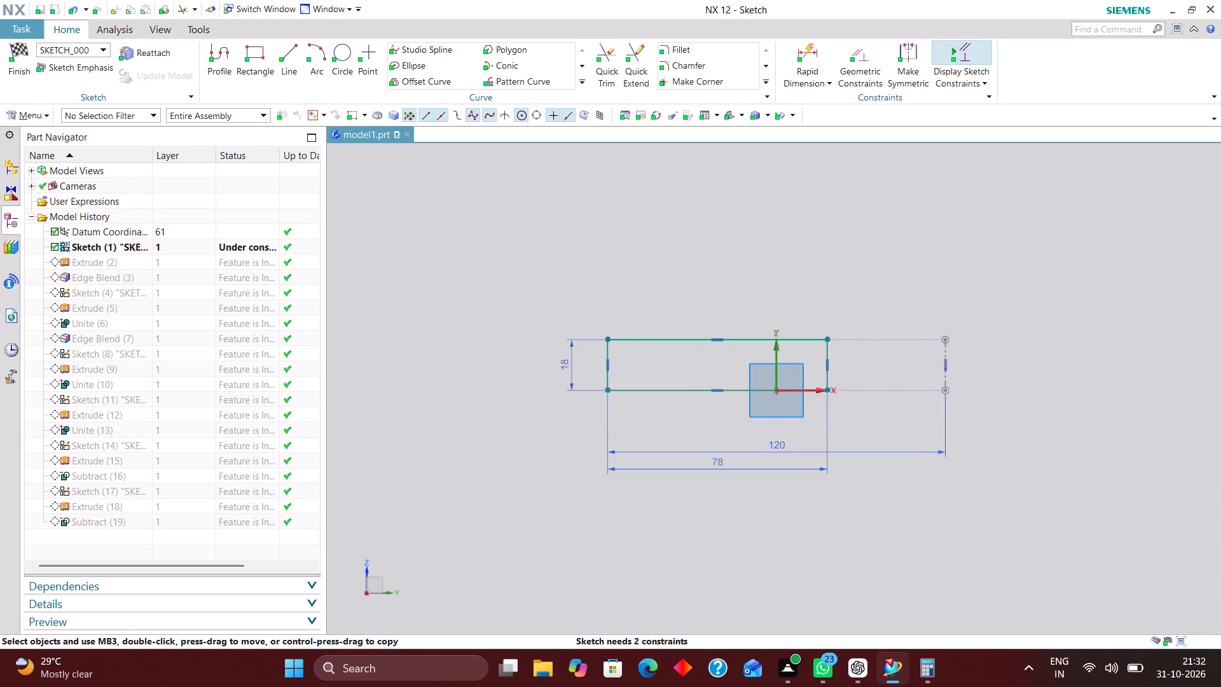
{"action": "left_click", "coordinate": [20, 54]}
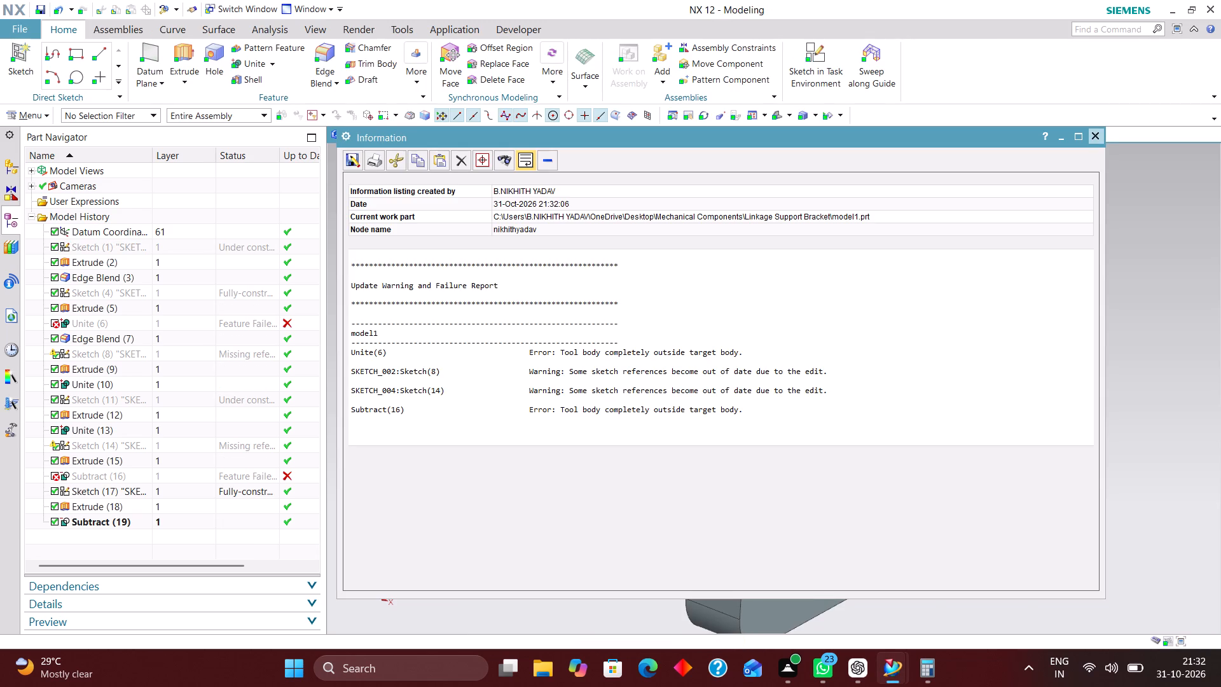
{"action": "left_click", "coordinate": [1097, 135]}
Open for editing the extrusion of the small connecting block between the pocketed middle block and the leg.
{"action": "scroll", "coordinate": [922, 344], "scroll_direction": "down", "scroll_amount": 2}
{"action": "scroll", "coordinate": [967, 389], "scroll_direction": "up", "scroll_amount": 3}
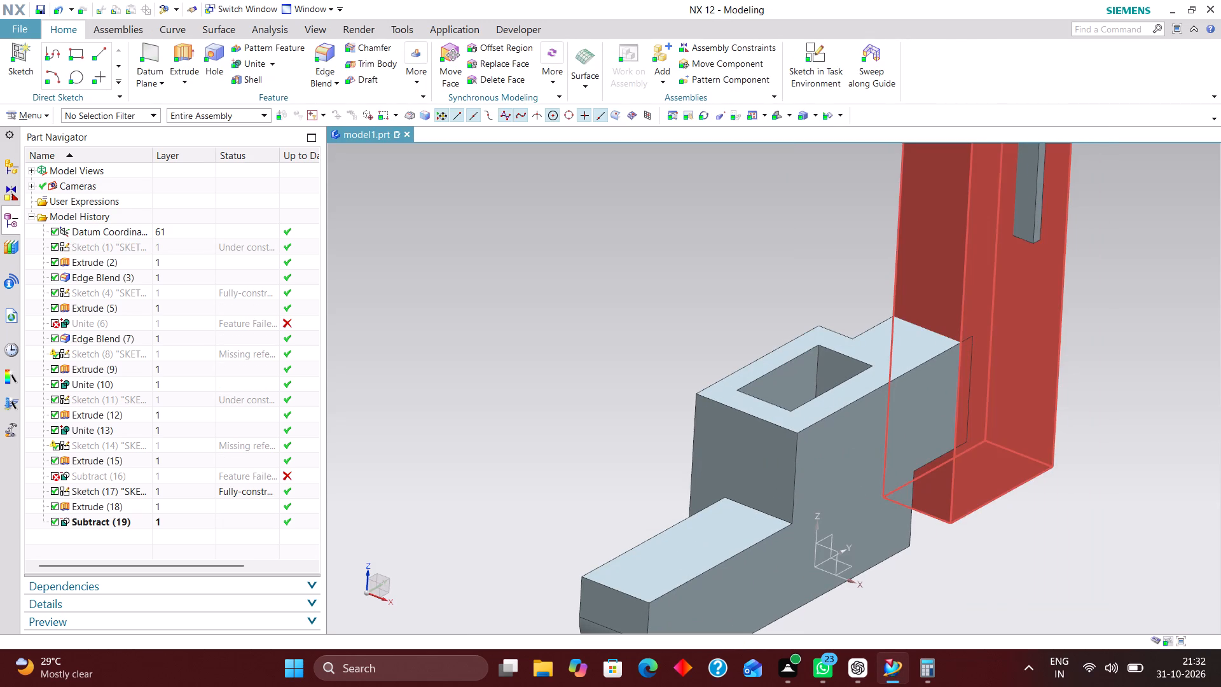
{"action": "middle_click", "coordinate": [1052, 522]}
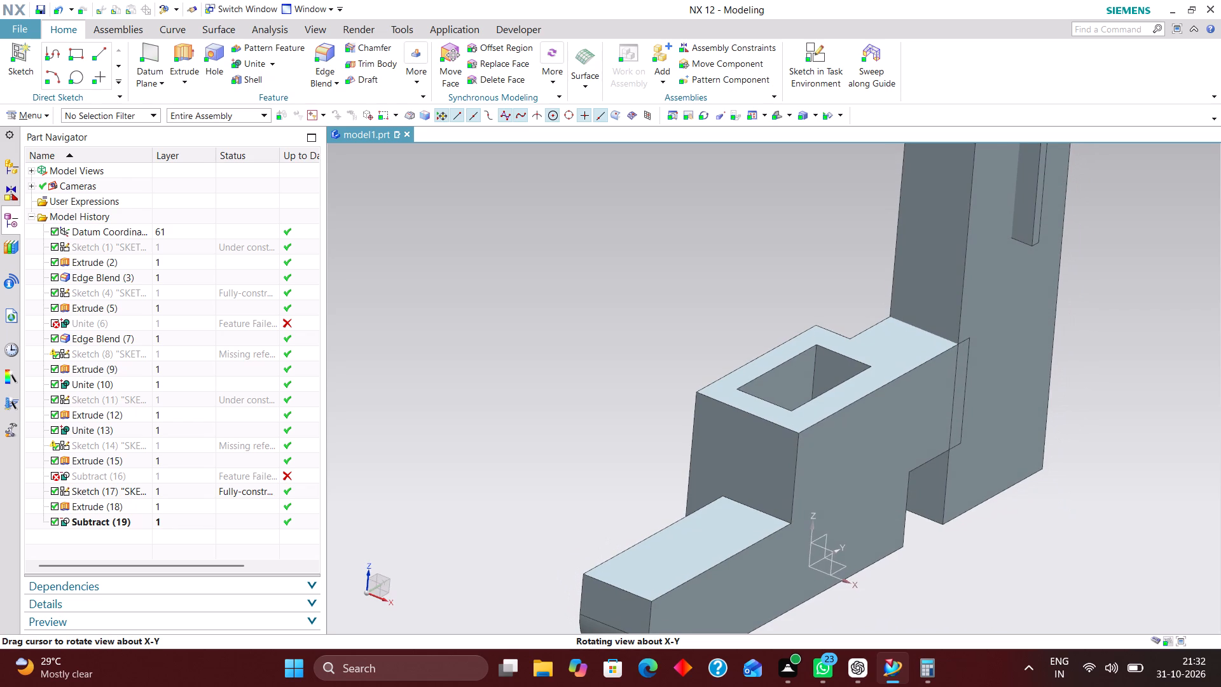
{"action": "double_click", "coordinate": [906, 334]}
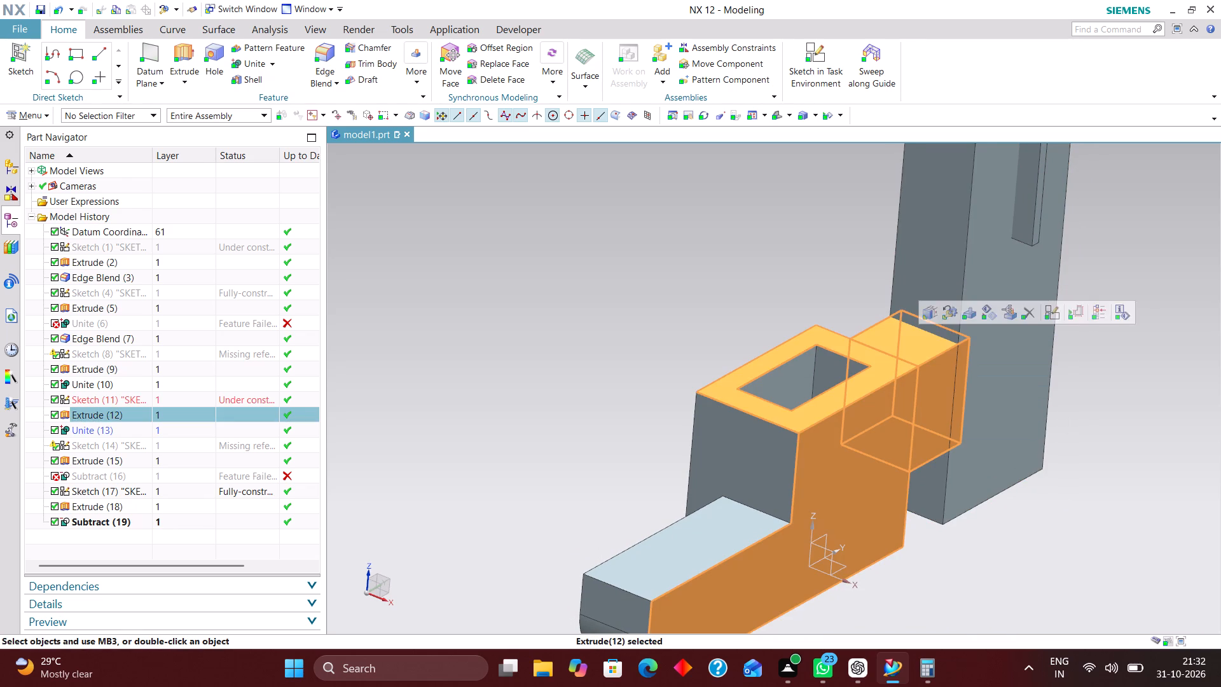
{"action": "left_click", "coordinate": [483, 255]}
{"action": "left_click", "coordinate": [117, 429]}
{"action": "left_click", "coordinate": [118, 413]}
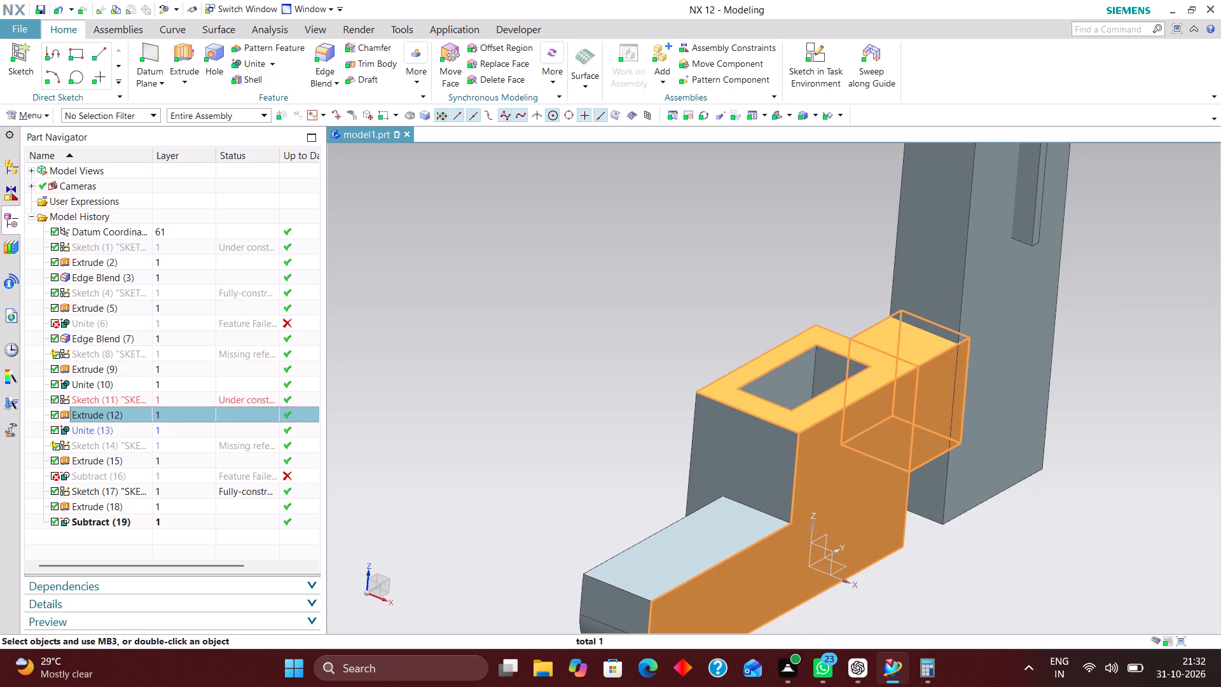
{"action": "left_click", "coordinate": [137, 398]}
{"action": "left_click", "coordinate": [130, 415]}
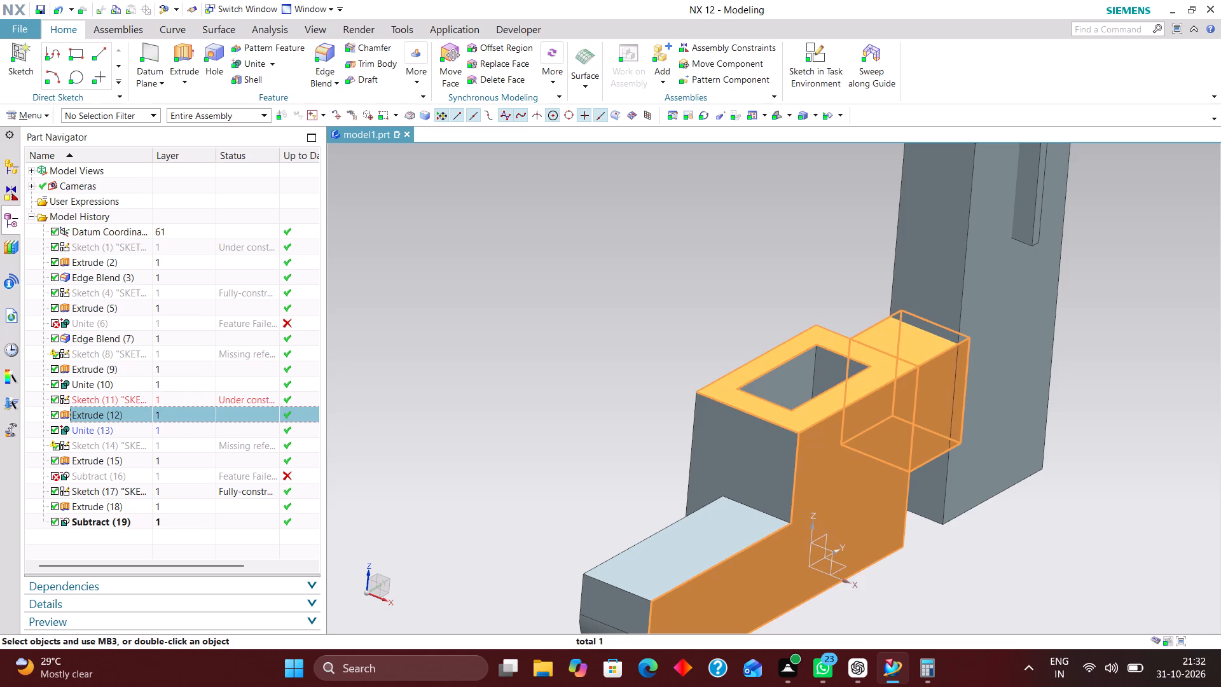
{"action": "right_click", "coordinate": [131, 414]}
{"action": "left_click", "coordinate": [226, 95]}
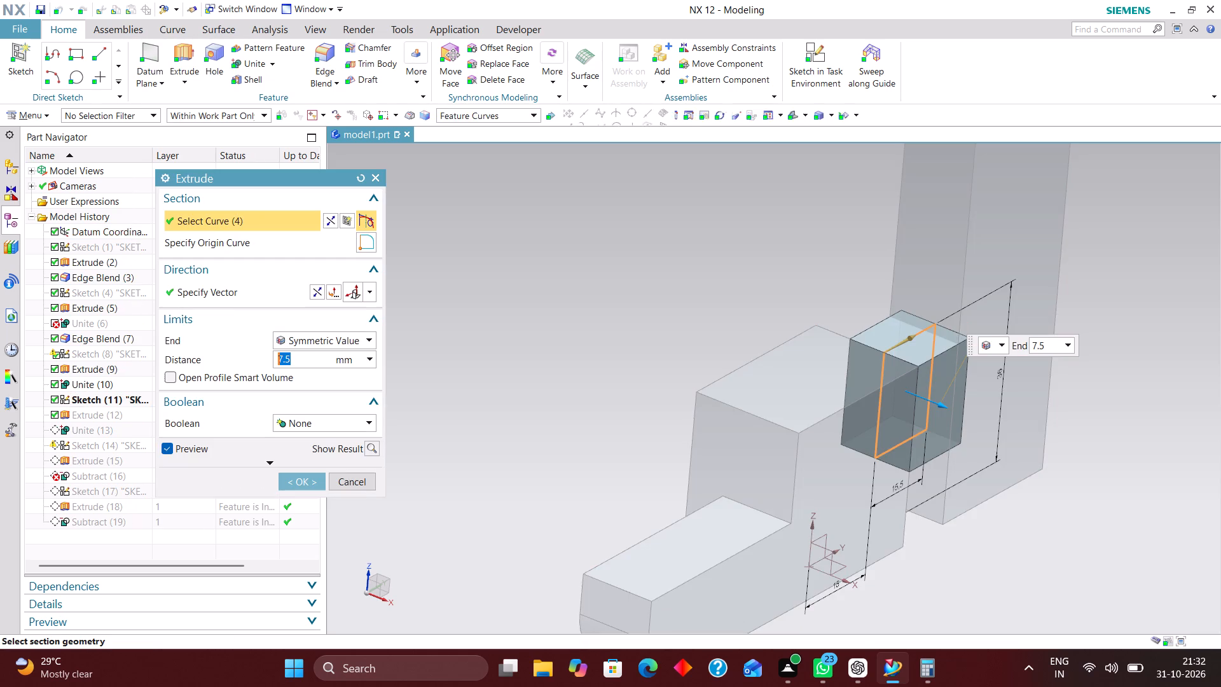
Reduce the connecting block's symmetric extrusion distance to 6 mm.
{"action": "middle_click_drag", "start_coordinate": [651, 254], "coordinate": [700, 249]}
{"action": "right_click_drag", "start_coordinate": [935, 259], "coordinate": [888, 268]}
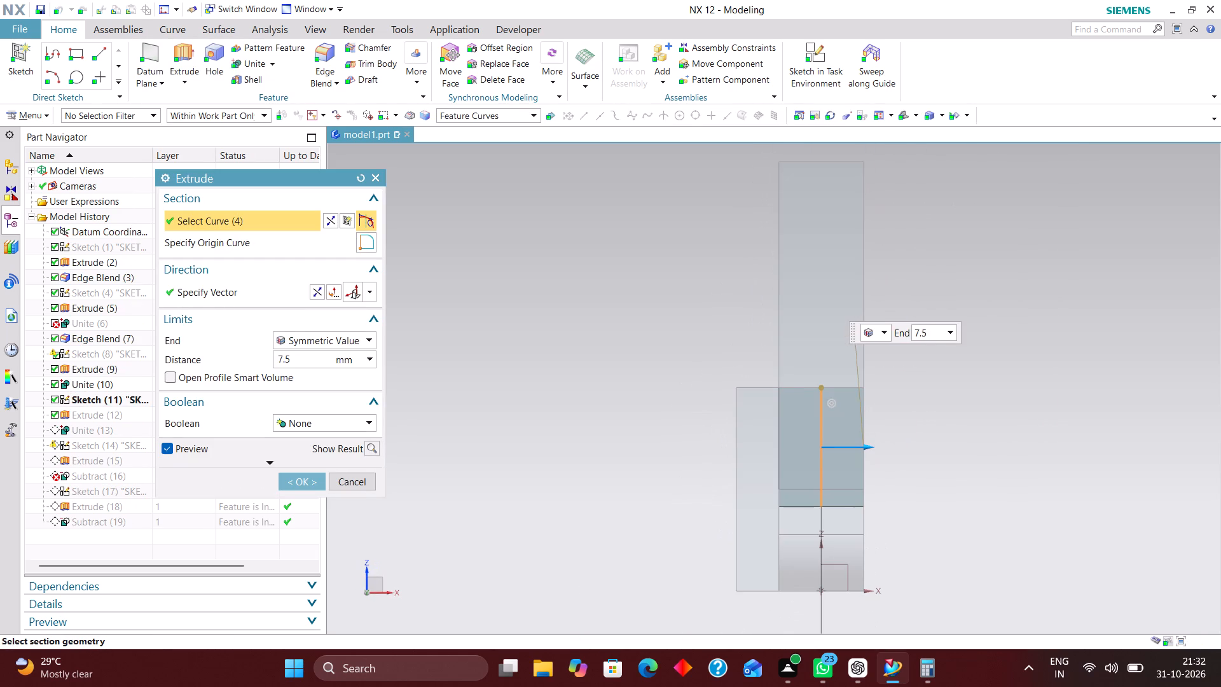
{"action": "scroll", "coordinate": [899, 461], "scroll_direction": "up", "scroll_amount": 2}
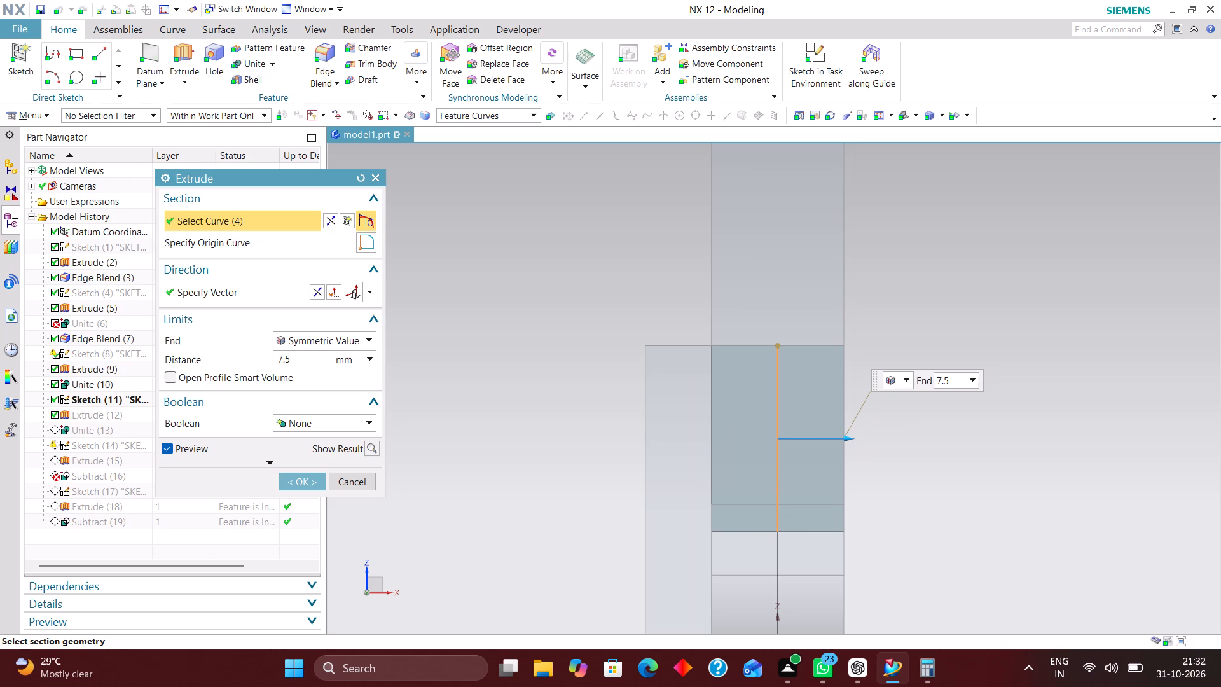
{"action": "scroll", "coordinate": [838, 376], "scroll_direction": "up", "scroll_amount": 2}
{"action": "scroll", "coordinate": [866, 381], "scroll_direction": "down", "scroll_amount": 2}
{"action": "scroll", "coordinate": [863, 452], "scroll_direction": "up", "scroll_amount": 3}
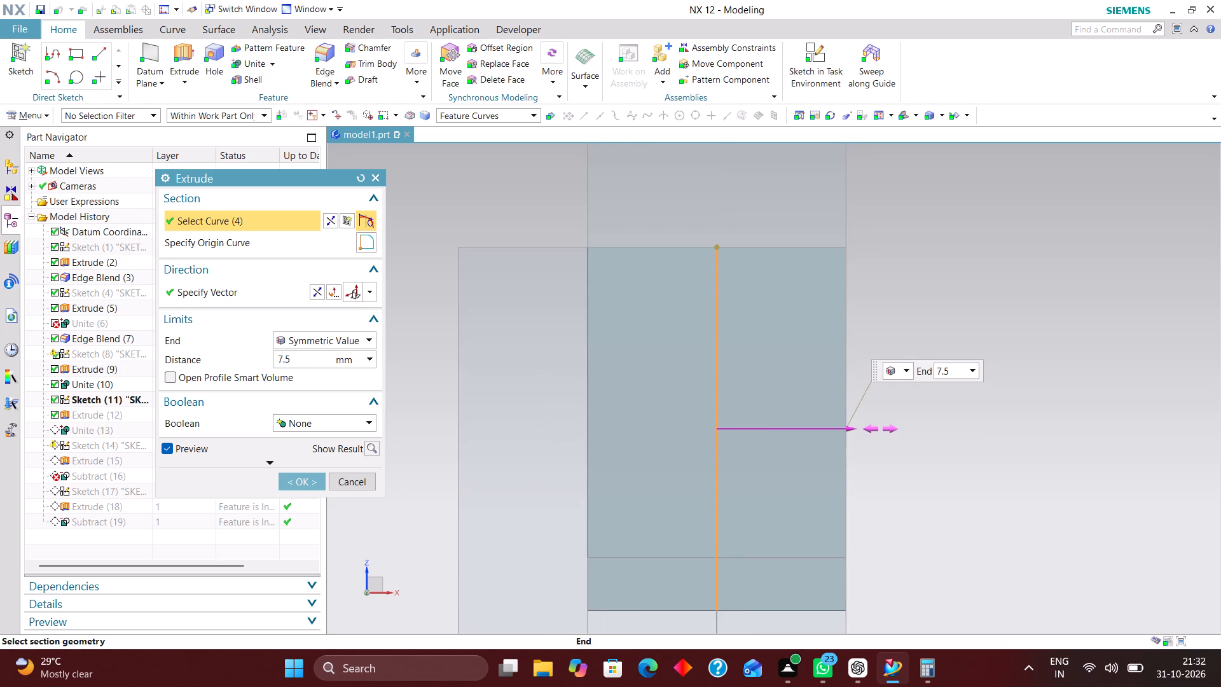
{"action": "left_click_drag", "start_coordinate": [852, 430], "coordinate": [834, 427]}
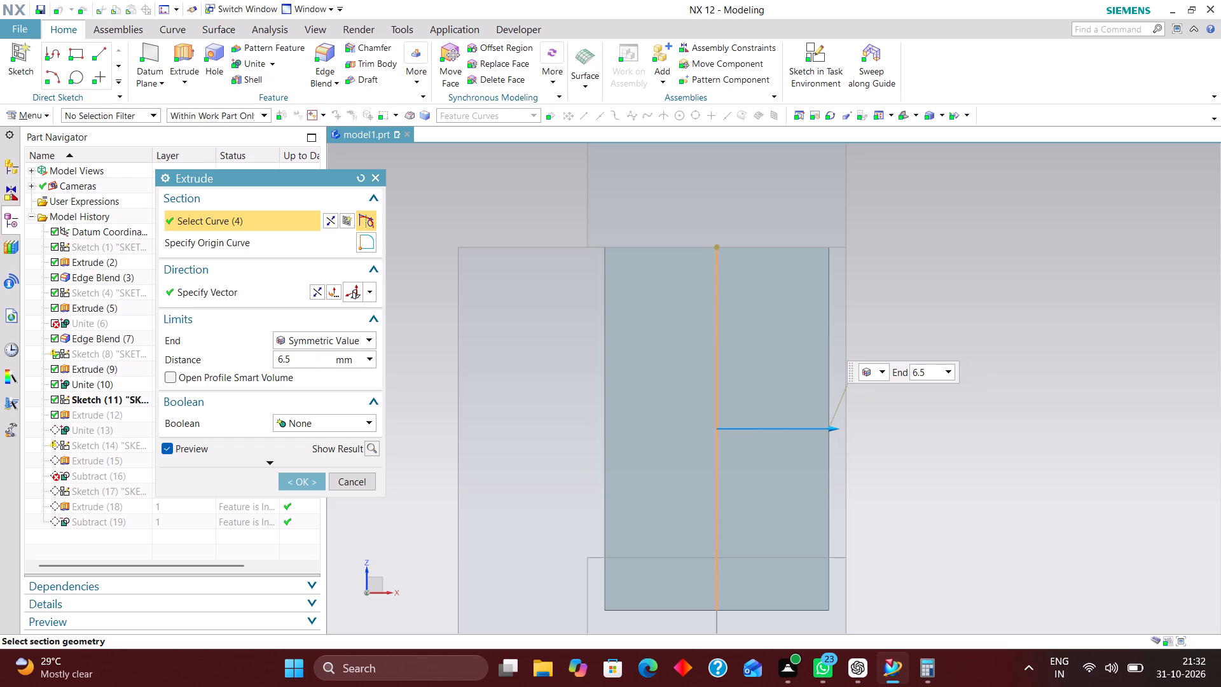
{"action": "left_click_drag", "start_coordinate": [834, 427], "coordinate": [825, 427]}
Give the connecting block separate start and end limits, extend its start to -15 mm, shorten its end, and apply the extrusion.
{"action": "left_click", "coordinate": [317, 339]}
{"action": "left_click", "coordinate": [320, 353]}
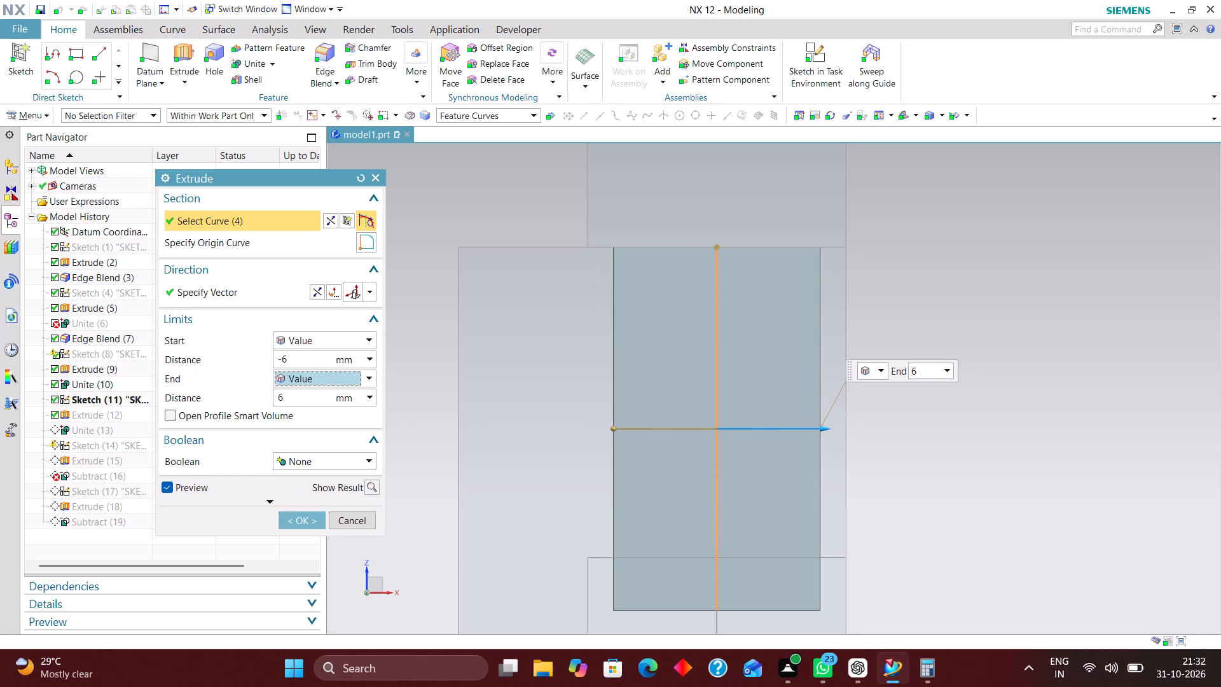
{"action": "left_click_drag", "start_coordinate": [609, 428], "coordinate": [463, 412]}
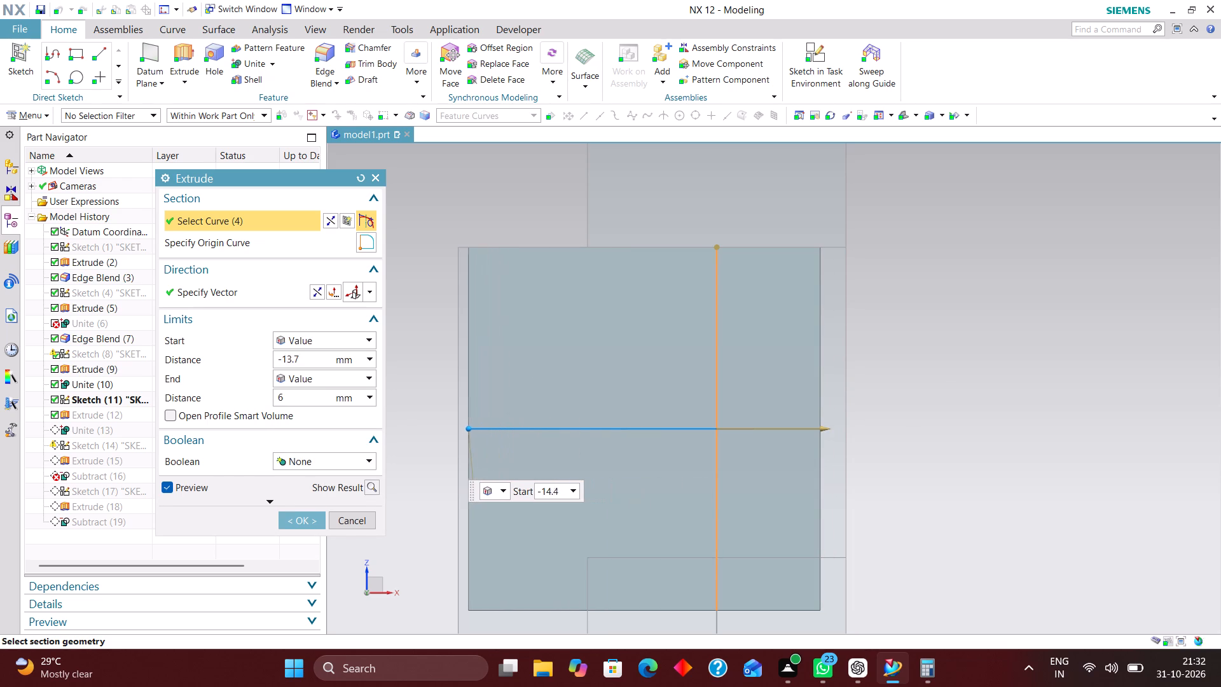
{"action": "left_click_drag", "start_coordinate": [463, 412], "coordinate": [455, 411]}
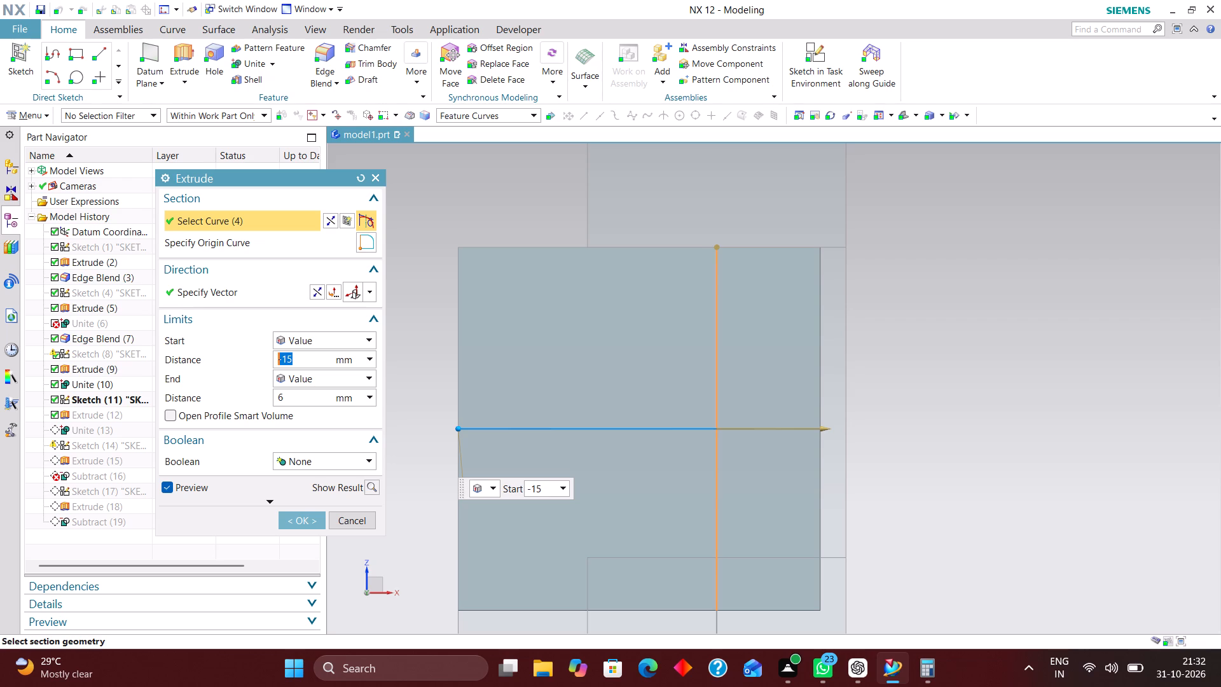
{"action": "scroll", "coordinate": [891, 429], "scroll_direction": "down", "scroll_amount": 1}
{"action": "scroll", "coordinate": [848, 443], "scroll_direction": "up", "scroll_amount": 3}
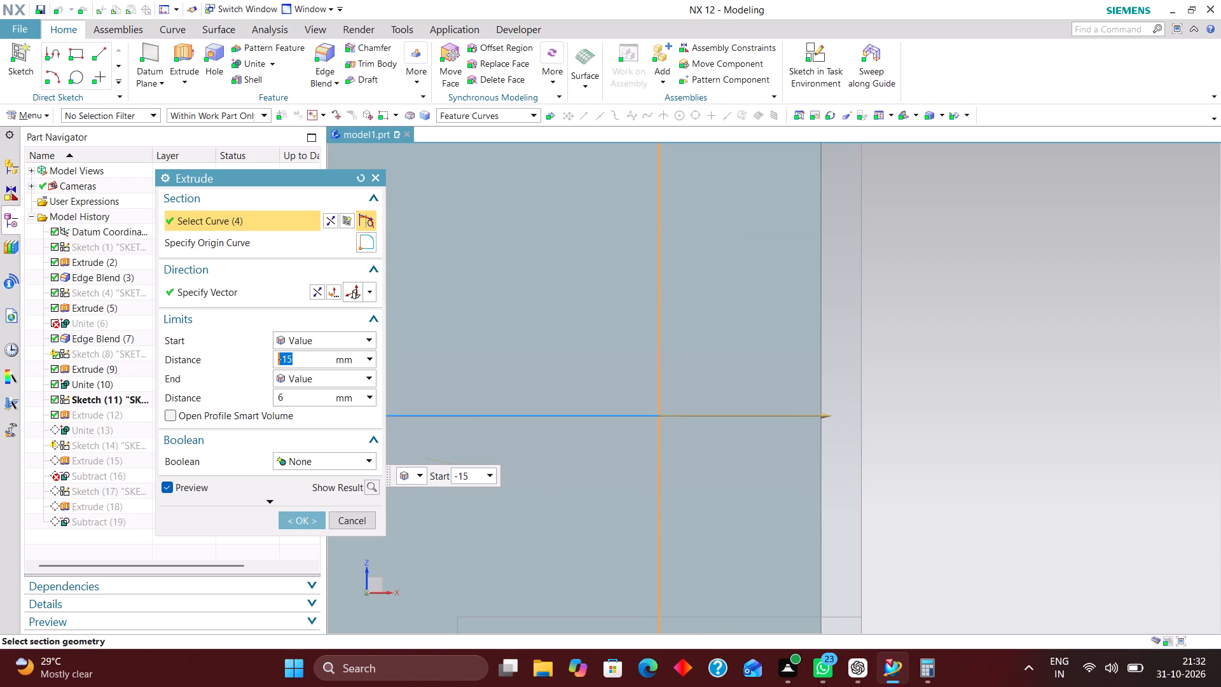
{"action": "left_click_drag", "start_coordinate": [825, 415], "coordinate": [812, 417]}
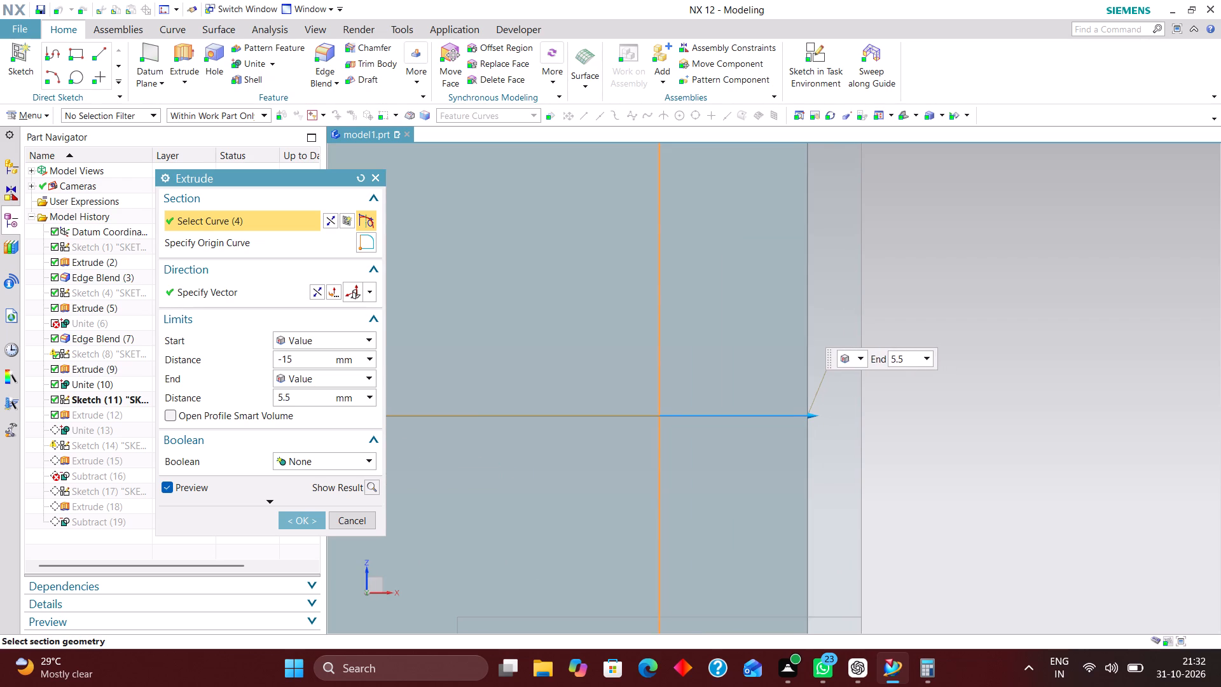
{"action": "left_click_drag", "start_coordinate": [812, 417], "coordinate": [799, 417]}
{"action": "scroll", "coordinate": [857, 411], "scroll_direction": "down", "scroll_amount": 4}
{"action": "left_click", "coordinate": [306, 522]}
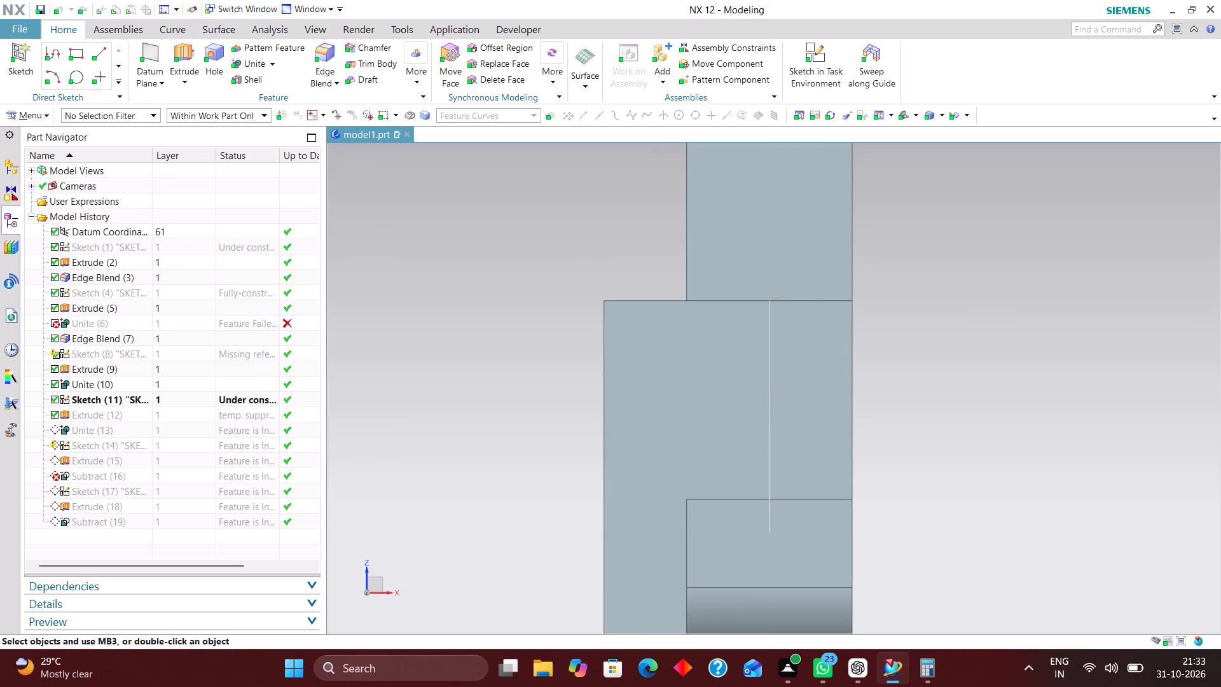
Open the connecting block's profile sketch and extend the rectangle downward until its bottom edge lies just above the horizontal axis.
{"action": "middle_click_drag", "start_coordinate": [887, 468], "coordinate": [797, 502]}
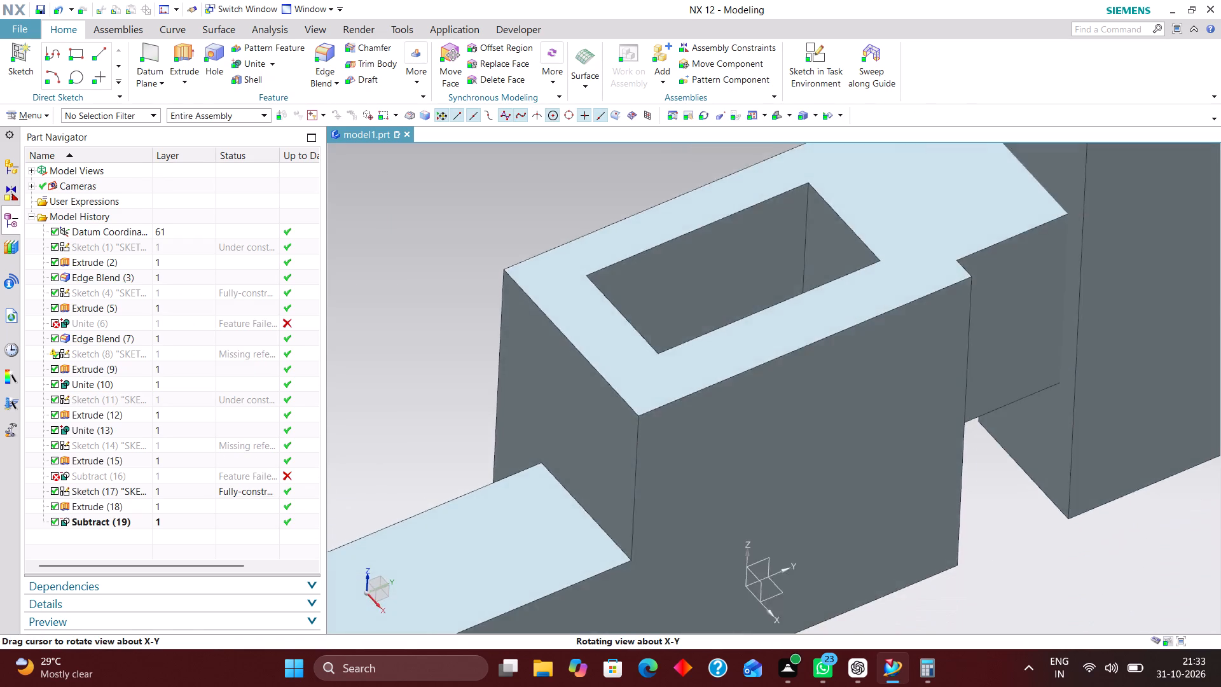
{"action": "middle_click_drag", "start_coordinate": [797, 502], "coordinate": [797, 503]}
{"action": "scroll", "coordinate": [858, 456], "scroll_direction": "down", "scroll_amount": 2}
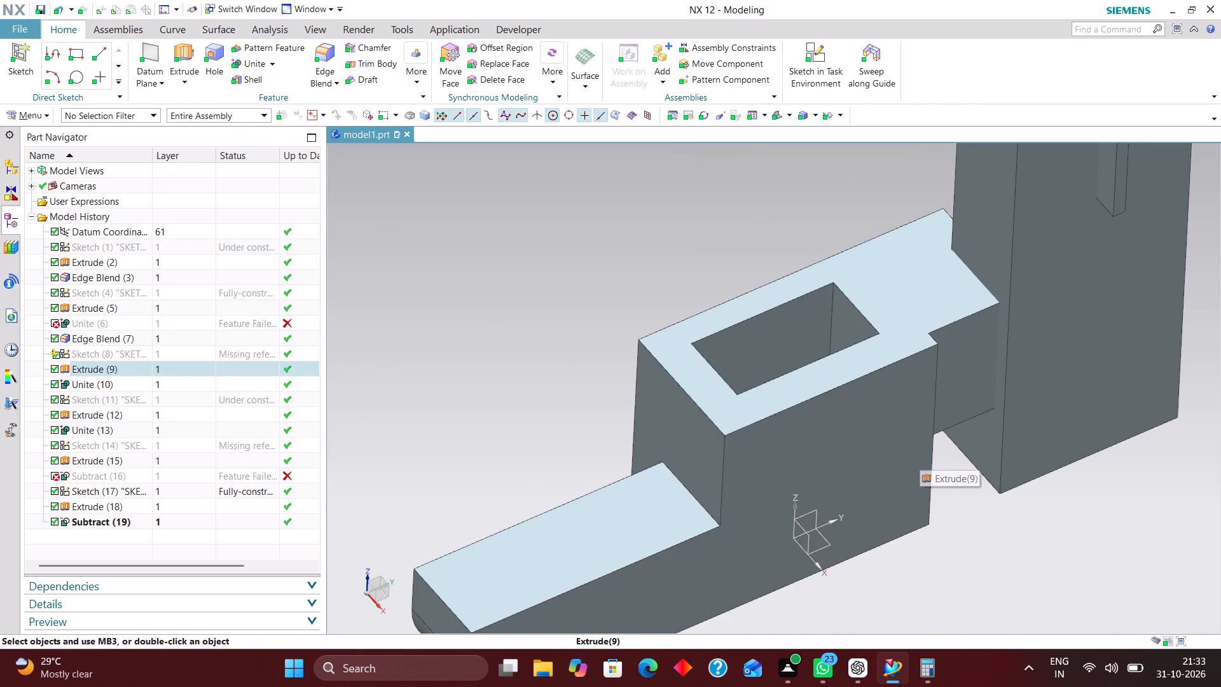
{"action": "middle_click_drag", "start_coordinate": [1079, 544], "coordinate": [1066, 513]}
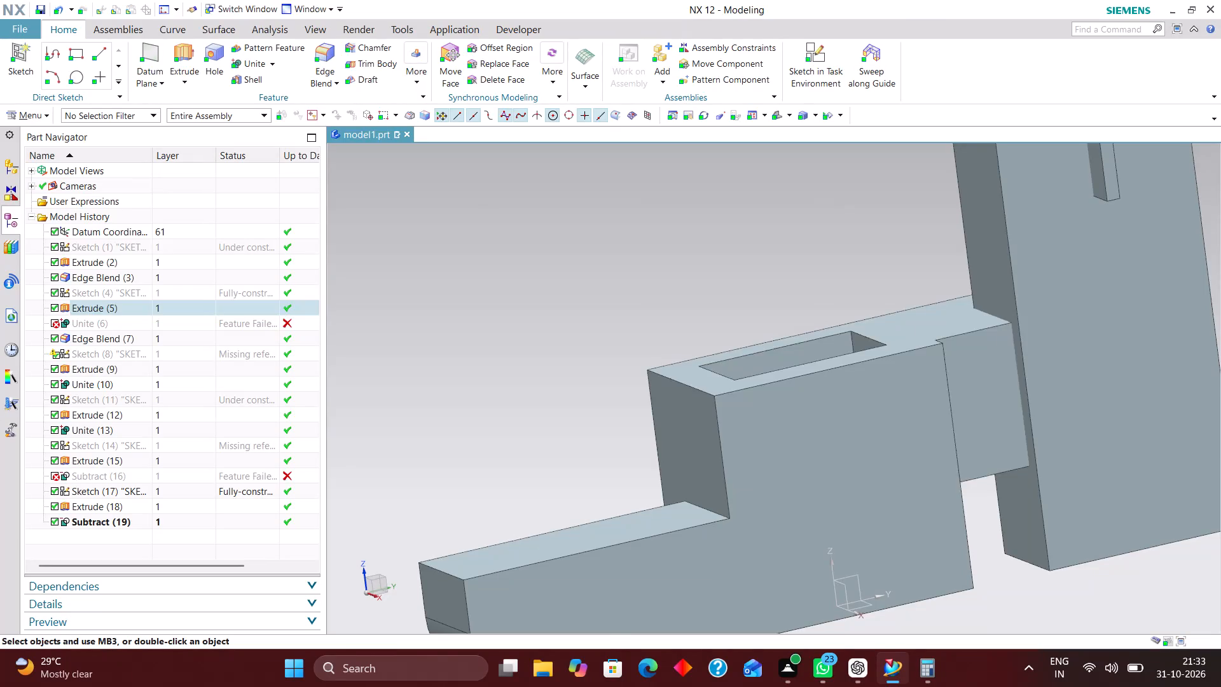
{"action": "double_click", "coordinate": [995, 424]}
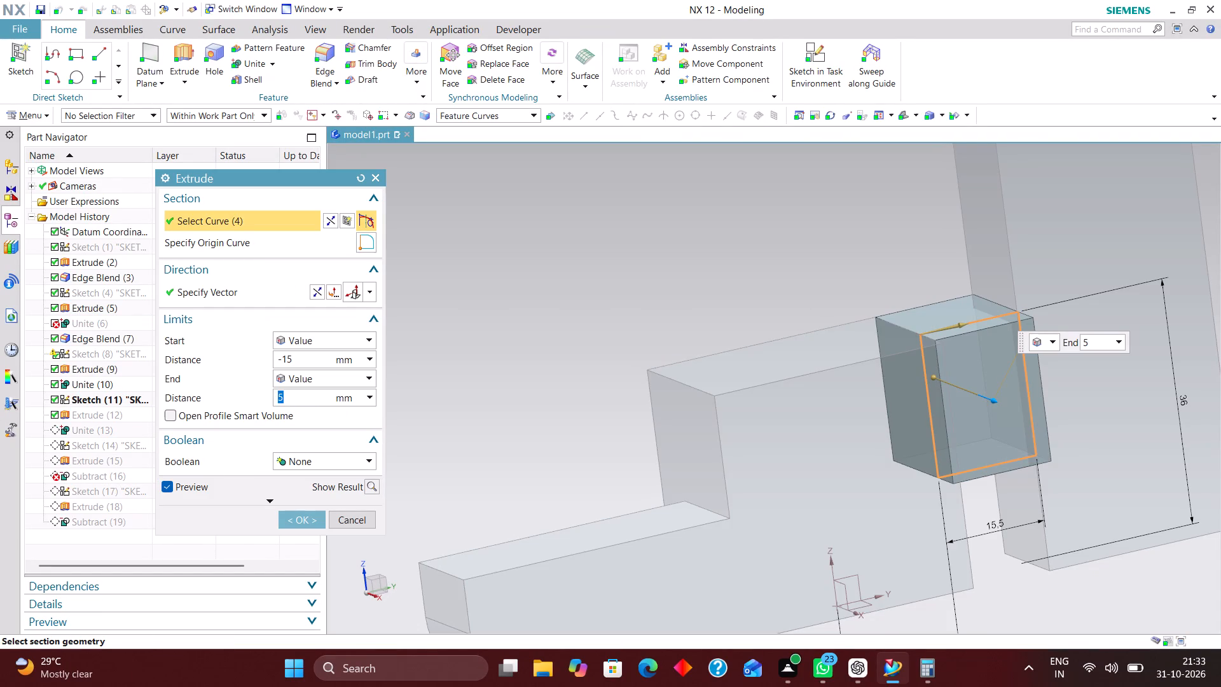
{"action": "left_click", "coordinate": [345, 216]}
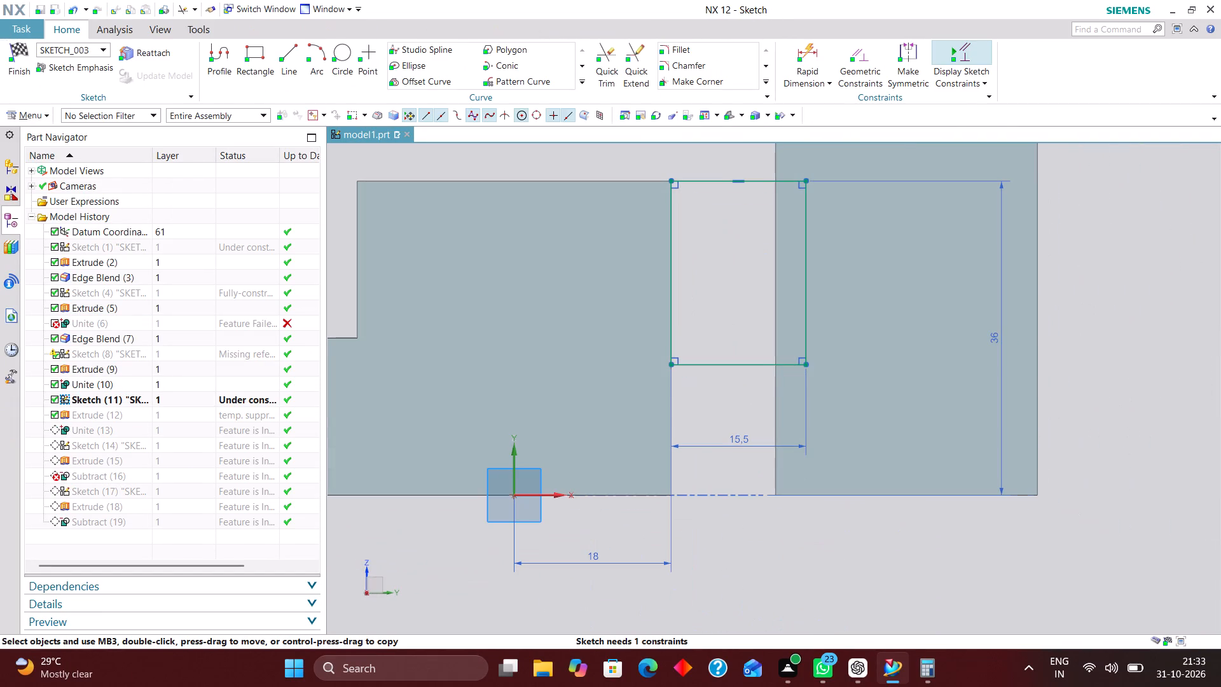
{"action": "right_click", "coordinate": [758, 366]}
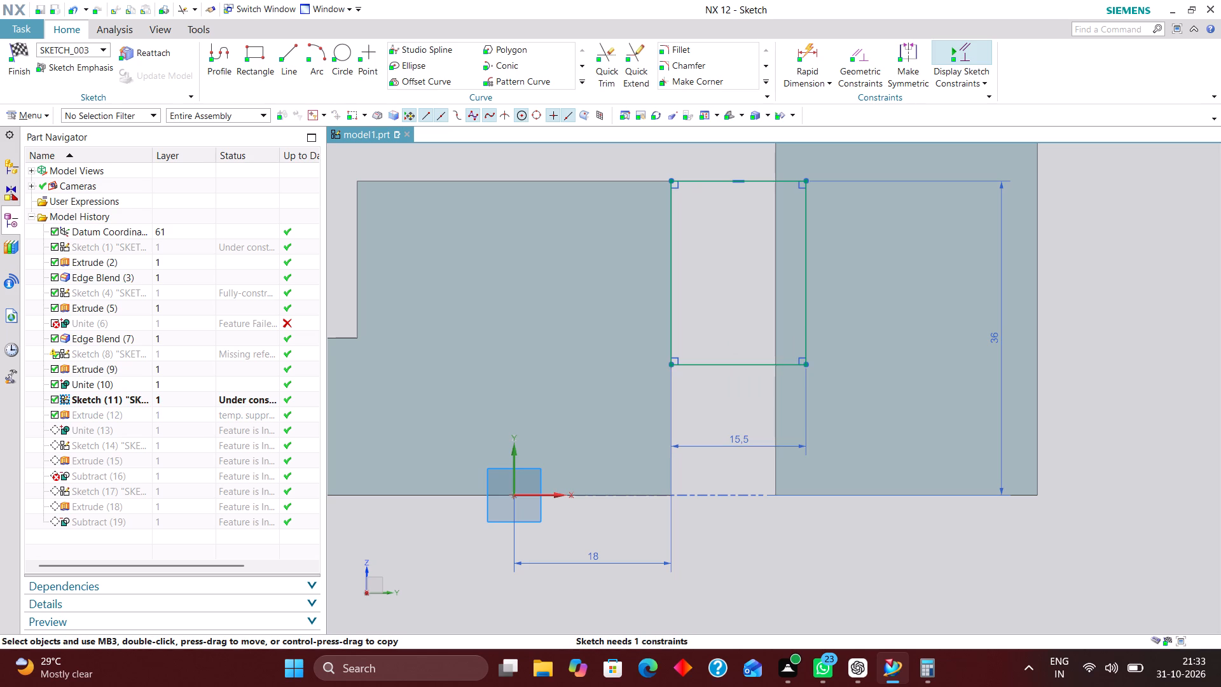
{"action": "left_click_drag", "start_coordinate": [738, 366], "coordinate": [747, 491]}
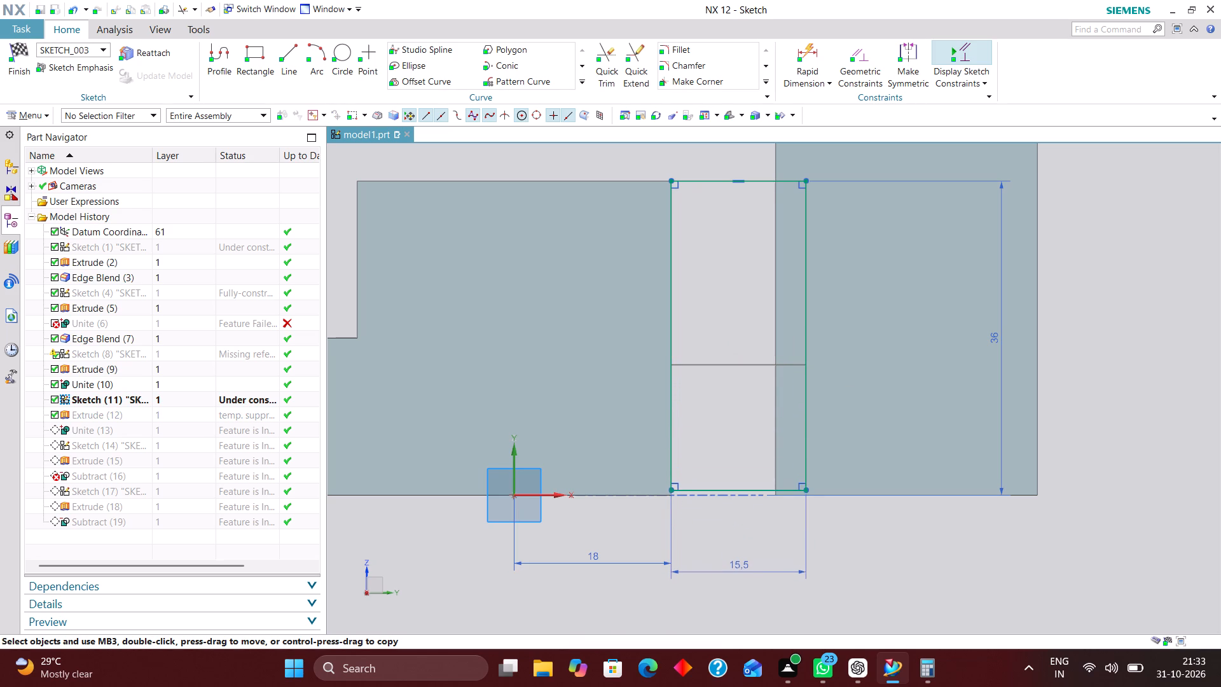
{"action": "left_click_drag", "start_coordinate": [747, 491], "coordinate": [747, 485]}
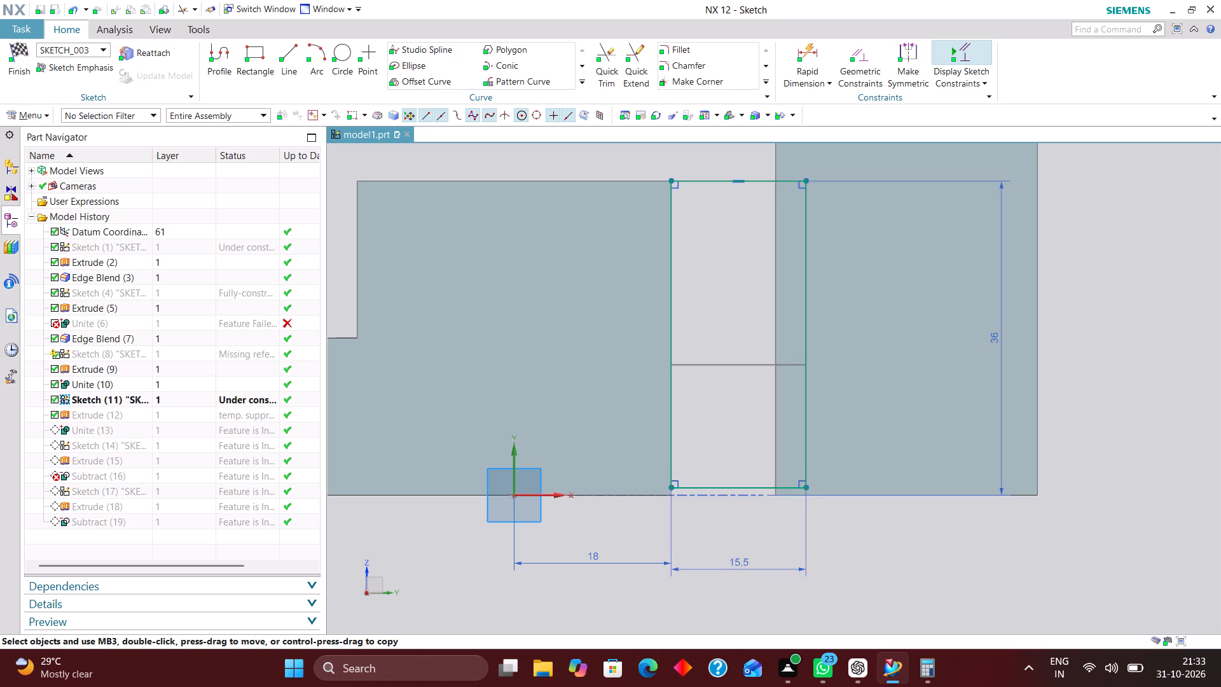
{"action": "left_click_drag", "start_coordinate": [747, 485], "coordinate": [747, 476]}
Constrain the midpoint of the rectangle's bottom edge onto the horizontal axis, finish the sketch and apply the connecting block's extrusion.
{"action": "left_click", "coordinate": [855, 56]}
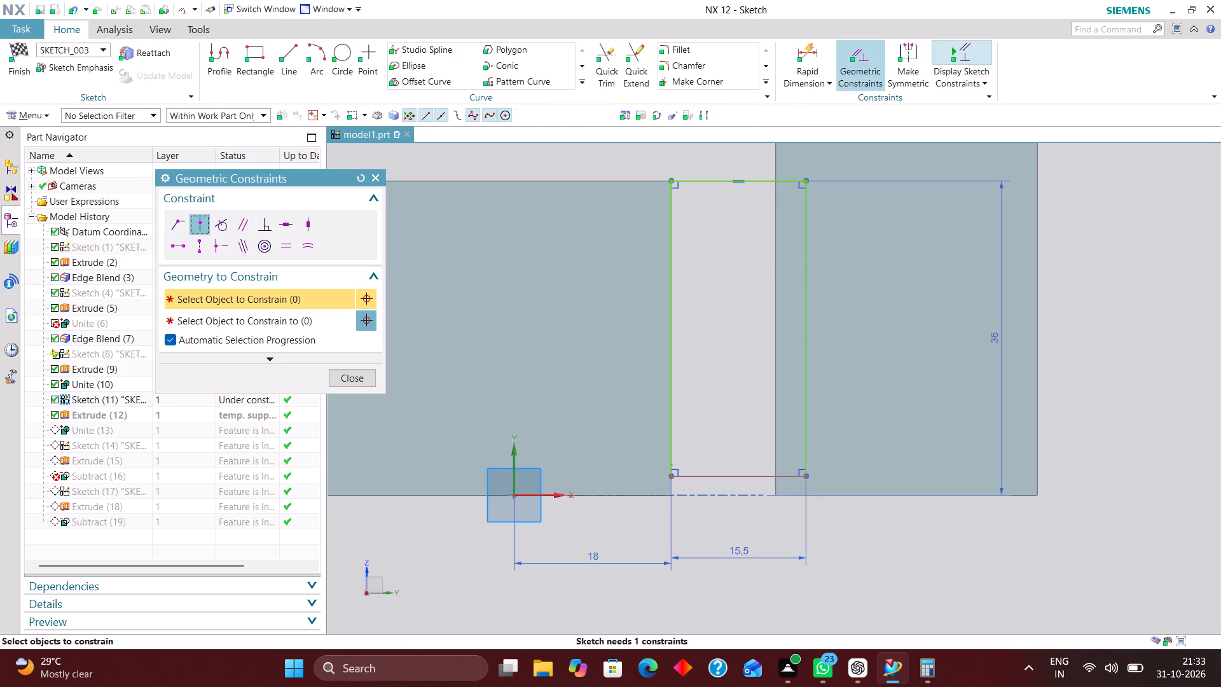
{"action": "left_click", "coordinate": [737, 476]}
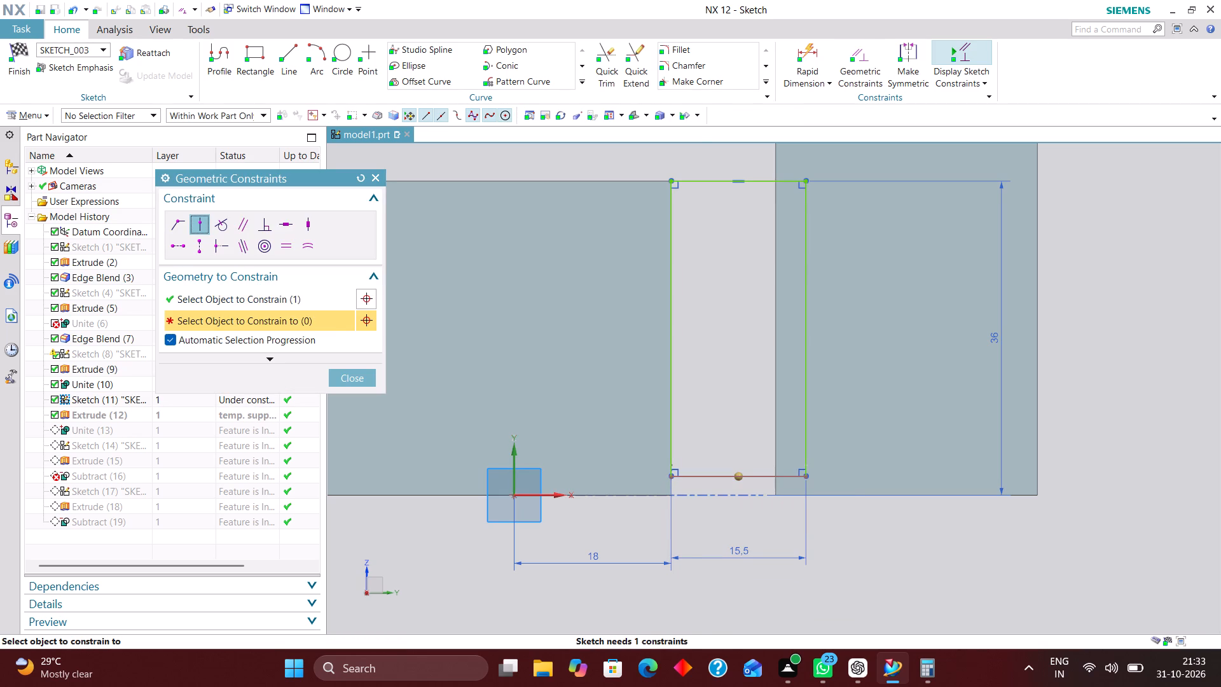
{"action": "left_click", "coordinate": [542, 499]}
{"action": "left_click", "coordinate": [359, 377]}
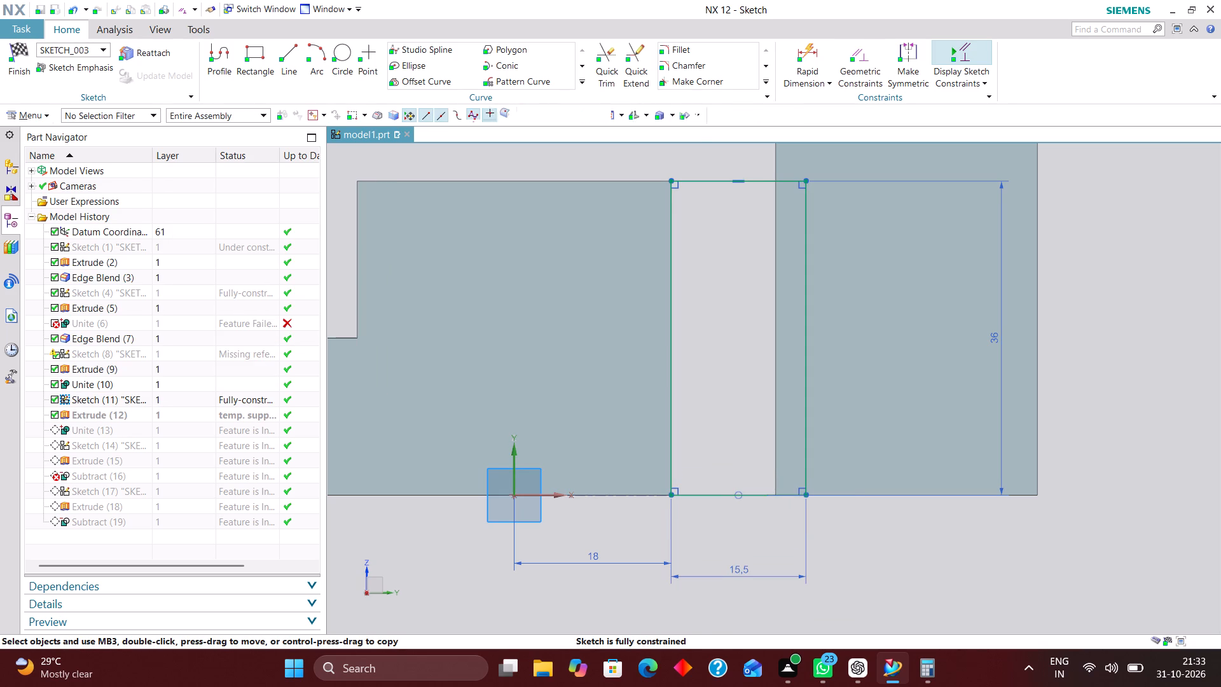
{"action": "left_click", "coordinate": [17, 49]}
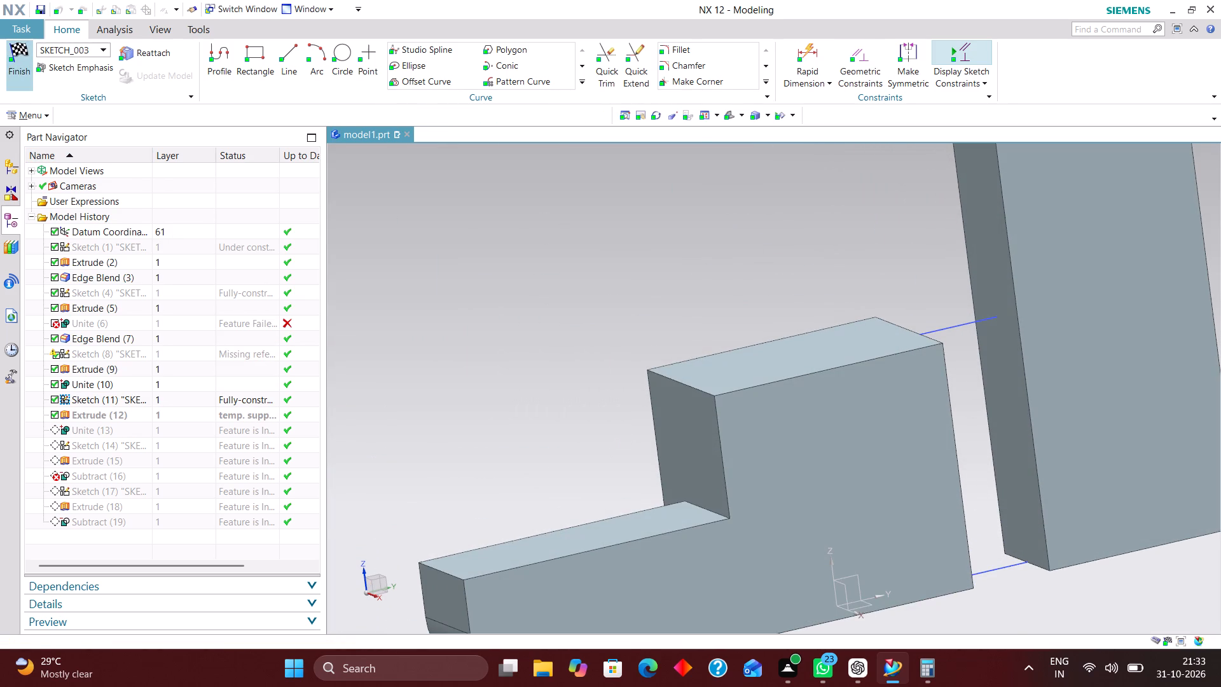
{"action": "scroll", "coordinate": [694, 293], "scroll_direction": "up", "scroll_amount": 1}
{"action": "middle_click_drag", "start_coordinate": [700, 298], "coordinate": [745, 316]}
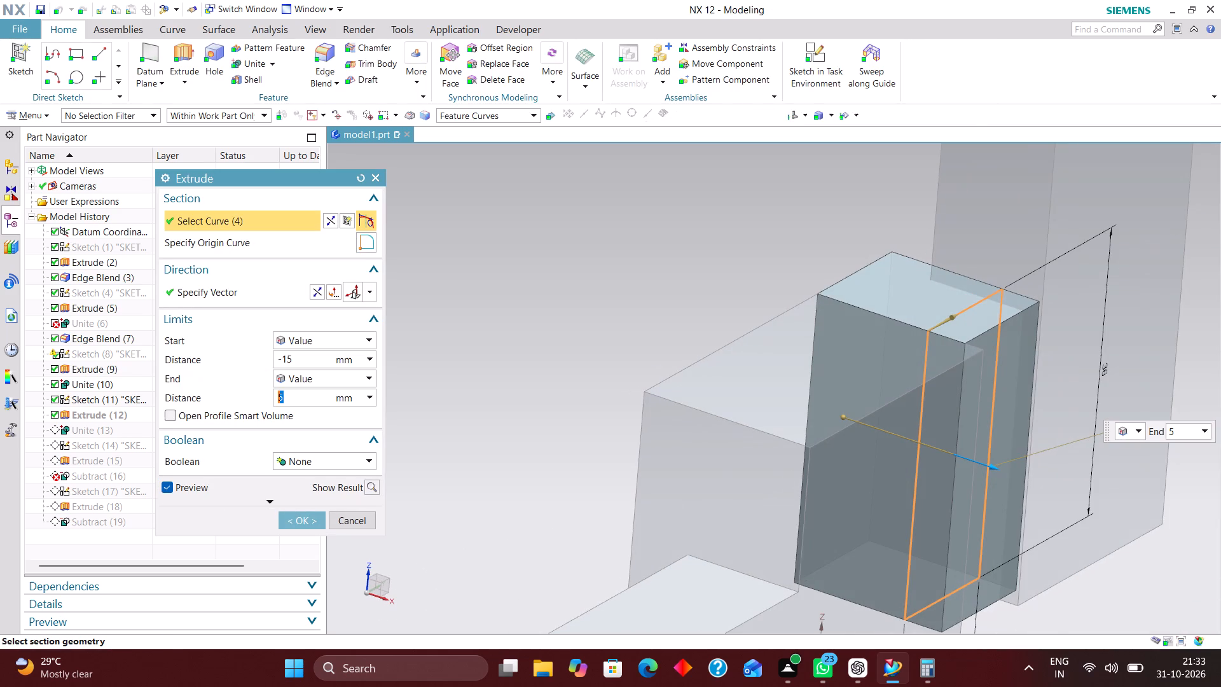
{"action": "left_click", "coordinate": [298, 520]}
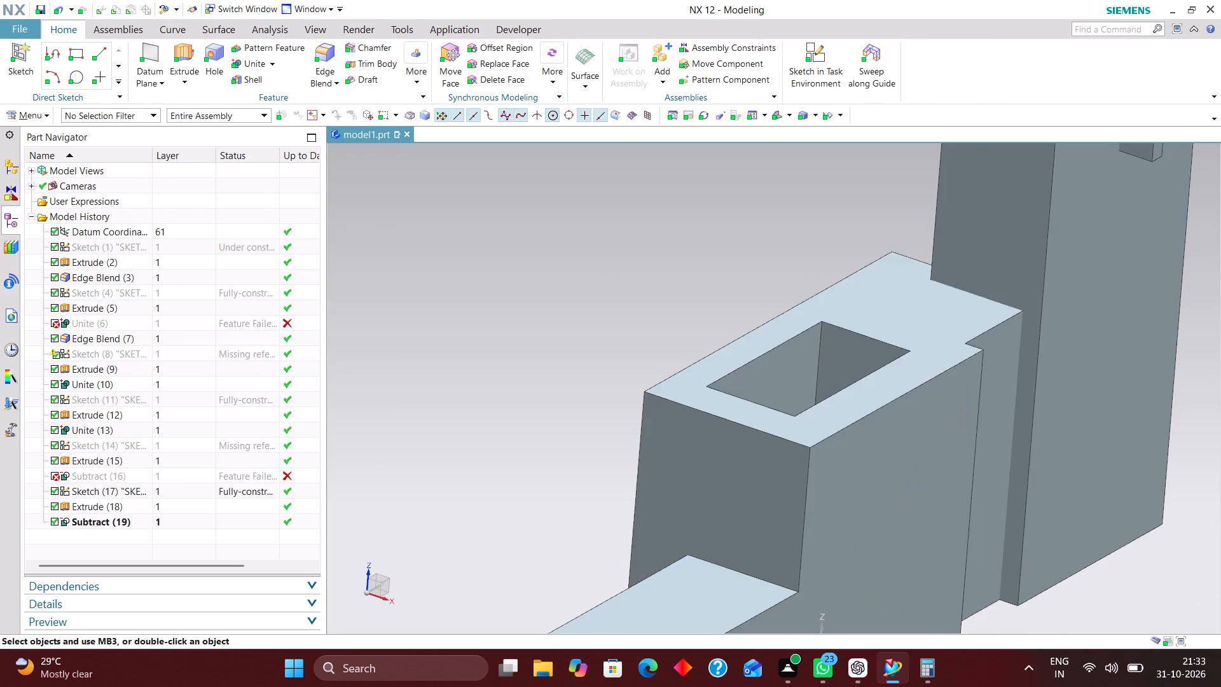
Reduce the upright leg's symmetric extrusion distance to 5 mm.
{"action": "scroll", "coordinate": [810, 442], "scroll_direction": "down", "scroll_amount": 2}
{"action": "scroll", "coordinate": [1082, 441], "scroll_direction": "up", "scroll_amount": 2}
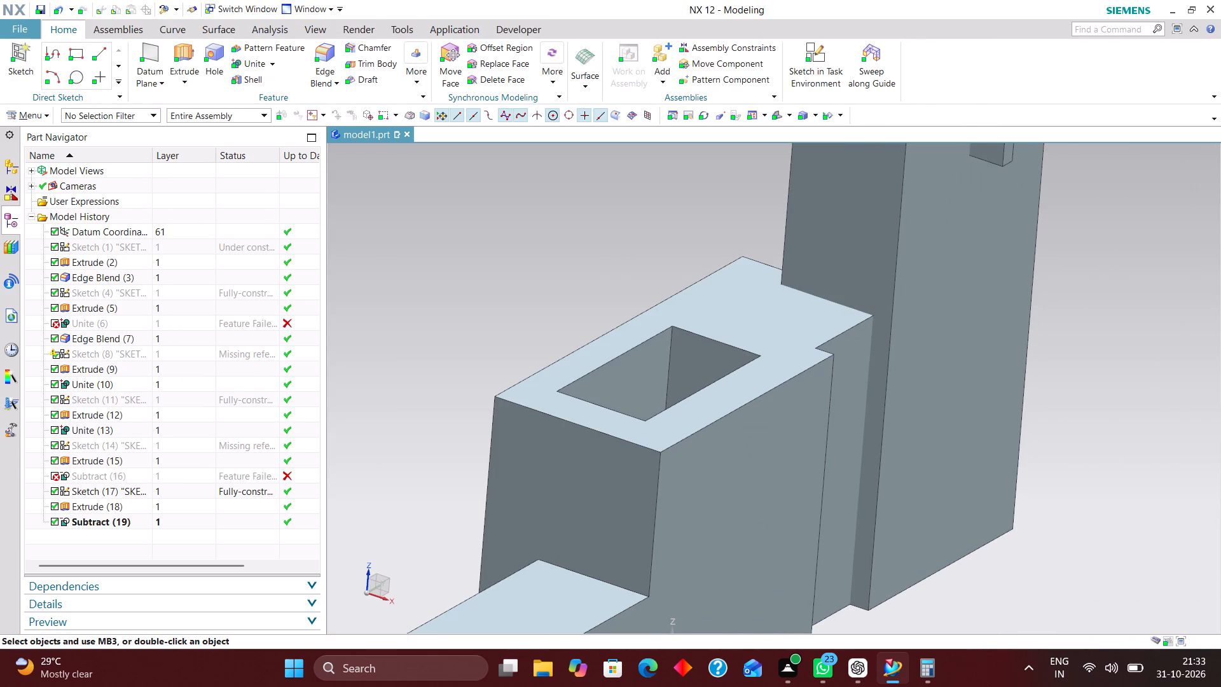
{"action": "scroll", "coordinate": [1059, 579], "scroll_direction": "down", "scroll_amount": 2}
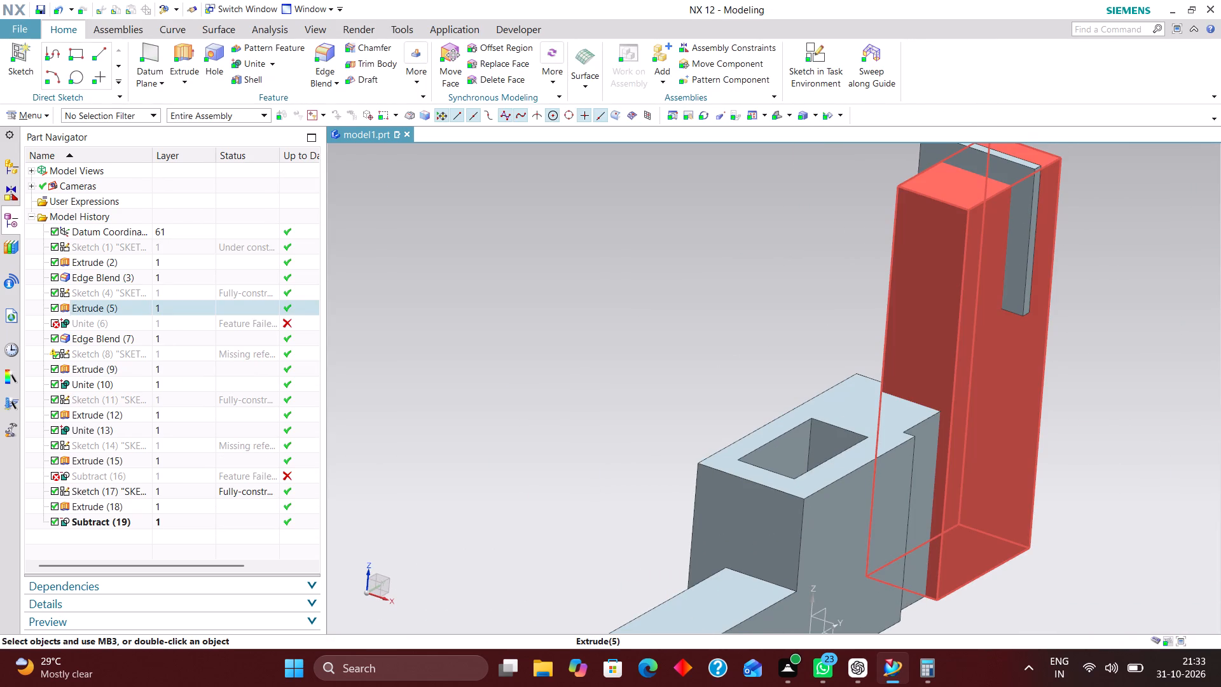
{"action": "double_click", "coordinate": [945, 354]}
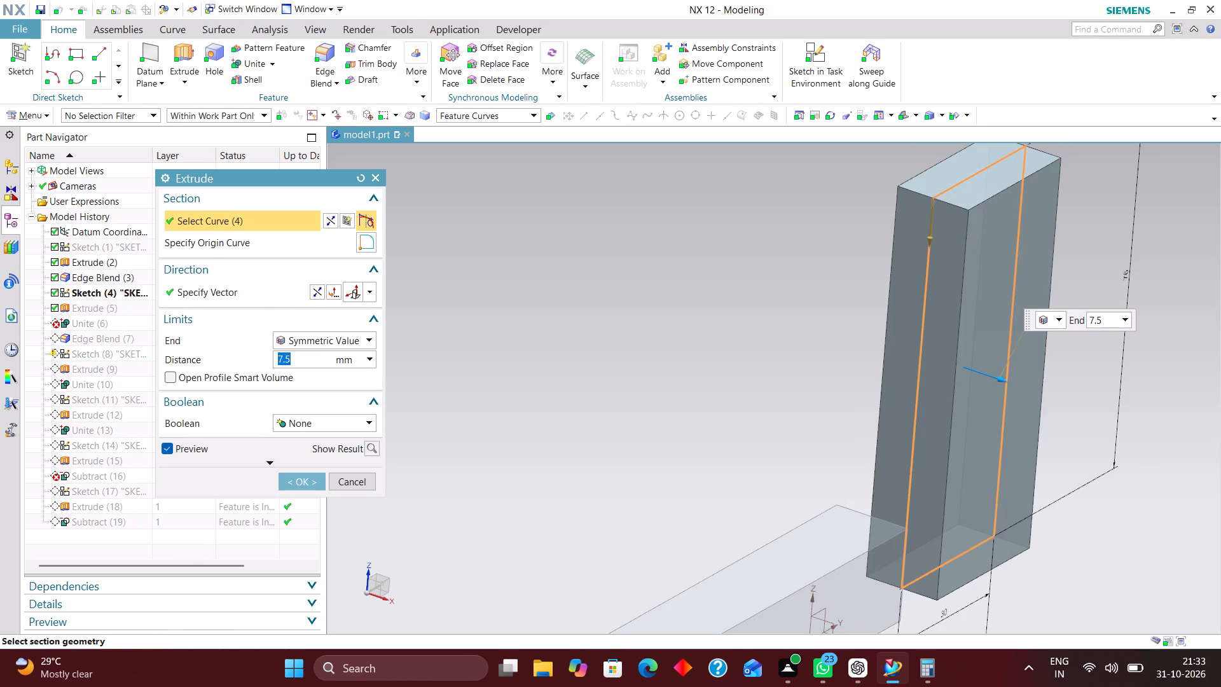
{"action": "middle_click_drag", "start_coordinate": [539, 395], "coordinate": [588, 397]}
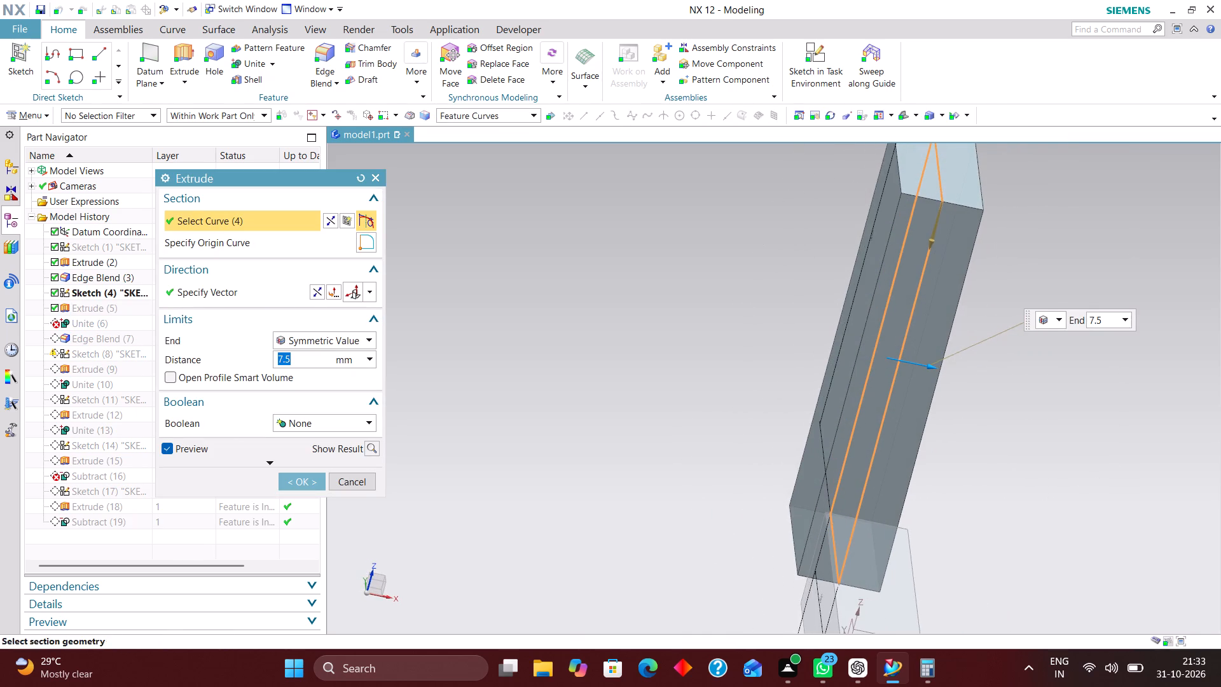
{"action": "right_click_drag", "start_coordinate": [988, 452], "coordinate": [873, 452]}
{"action": "scroll", "coordinate": [747, 392], "scroll_direction": "down", "scroll_amount": 2}
{"action": "middle_click_drag", "start_coordinate": [934, 427], "coordinate": [939, 475]}
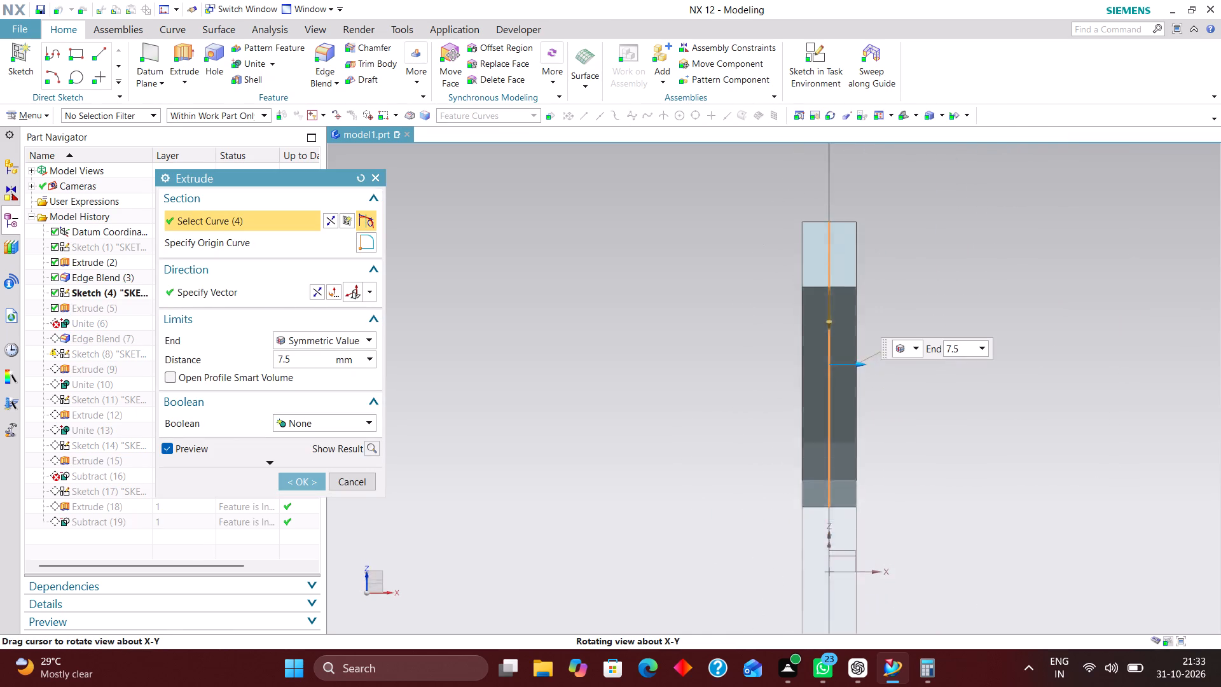
{"action": "middle_click_drag", "start_coordinate": [939, 475], "coordinate": [939, 489]}
{"action": "right_click_drag", "start_coordinate": [1005, 464], "coordinate": [925, 468]}
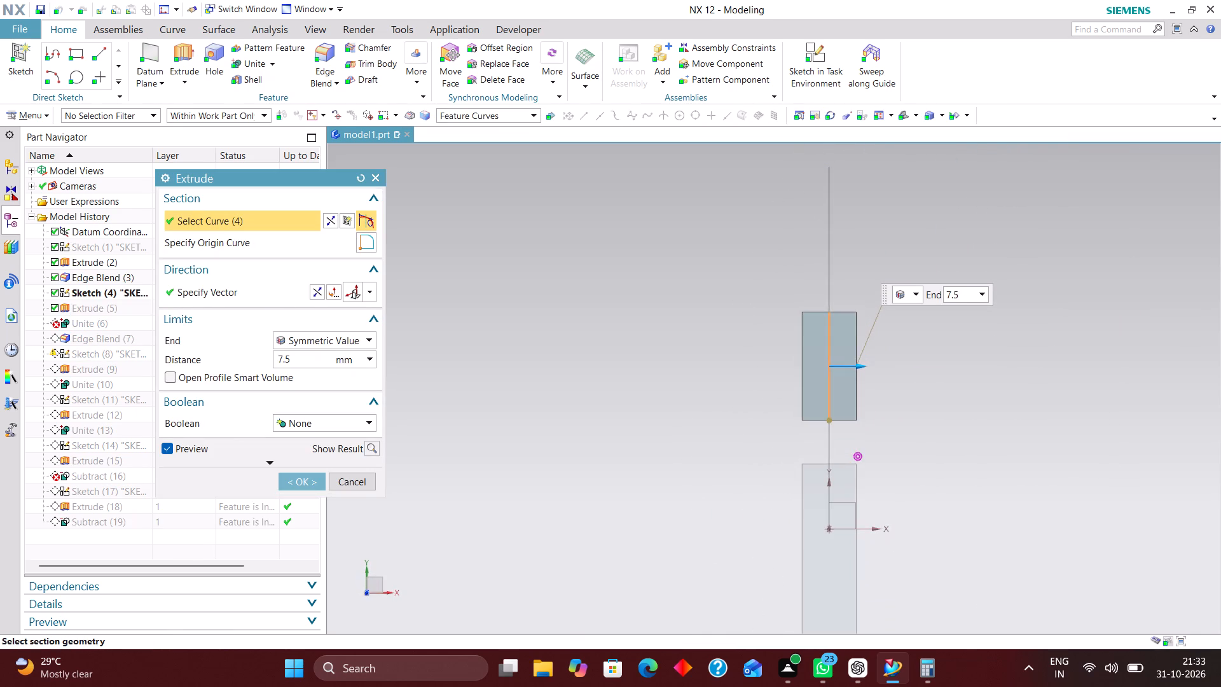
{"action": "middle_click_drag", "start_coordinate": [907, 483], "coordinate": [866, 443]}
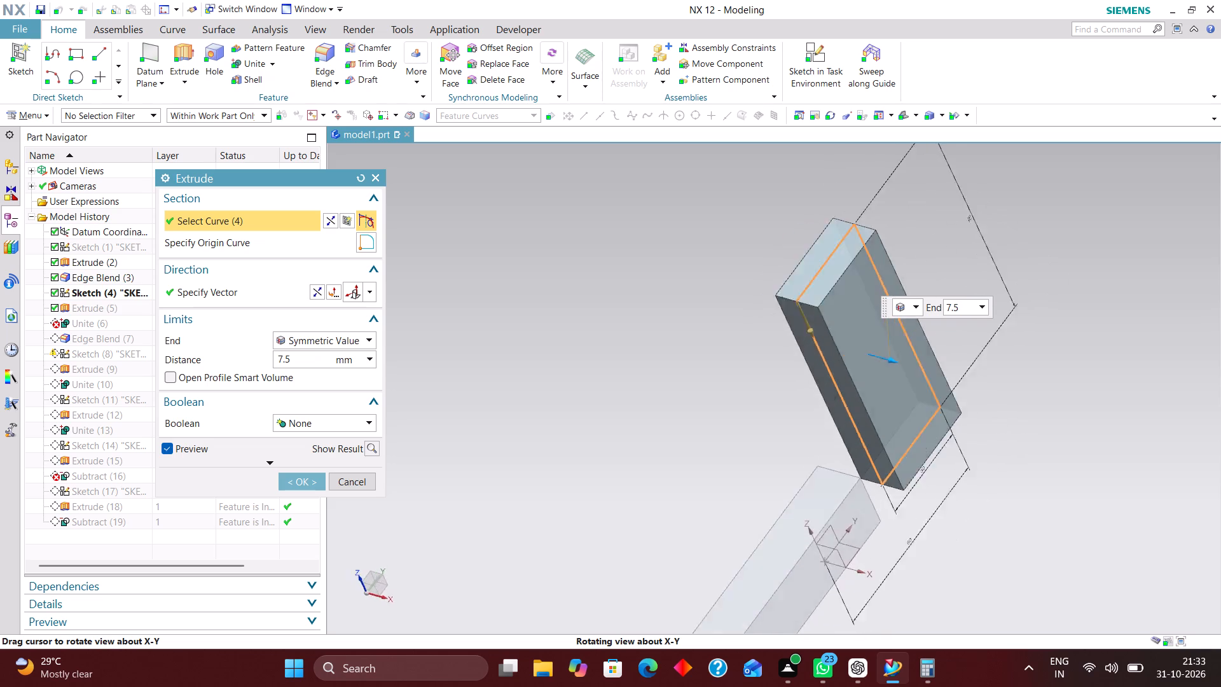
{"action": "middle_click_drag", "start_coordinate": [866, 443], "coordinate": [871, 434]}
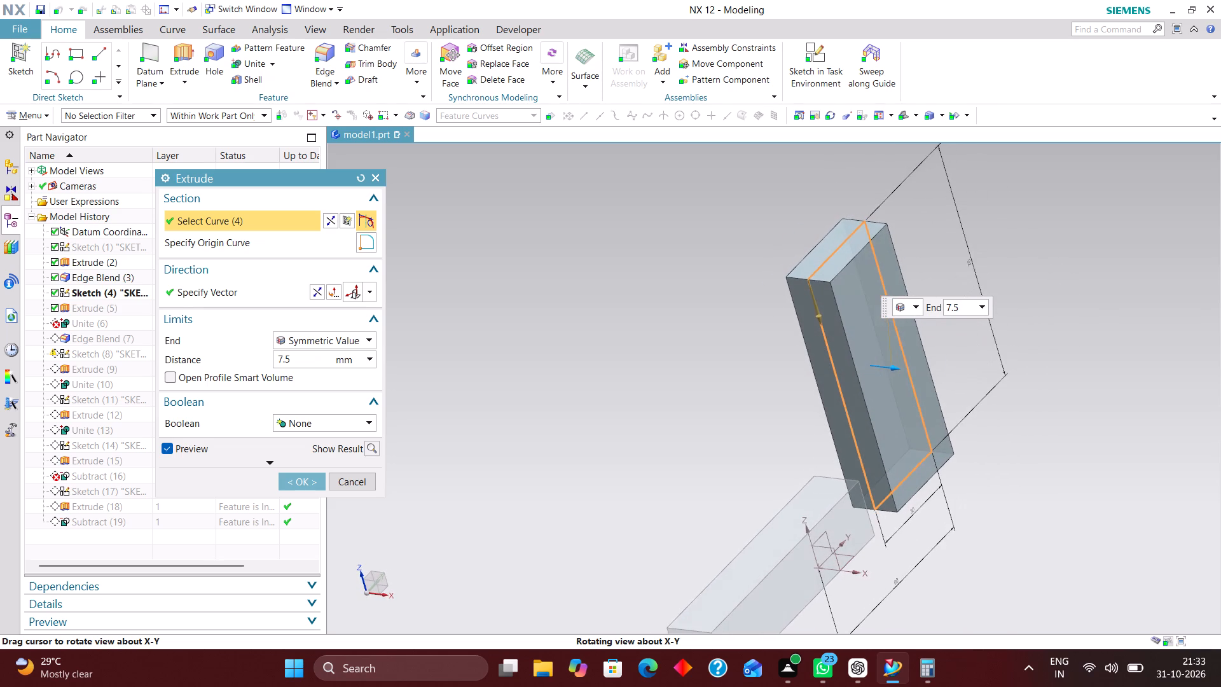
{"action": "middle_click_drag", "start_coordinate": [871, 434], "coordinate": [871, 439]}
{"action": "scroll", "coordinate": [881, 387], "scroll_direction": "up", "scroll_amount": 2}
{"action": "middle_click_drag", "start_coordinate": [902, 461], "coordinate": [913, 442]}
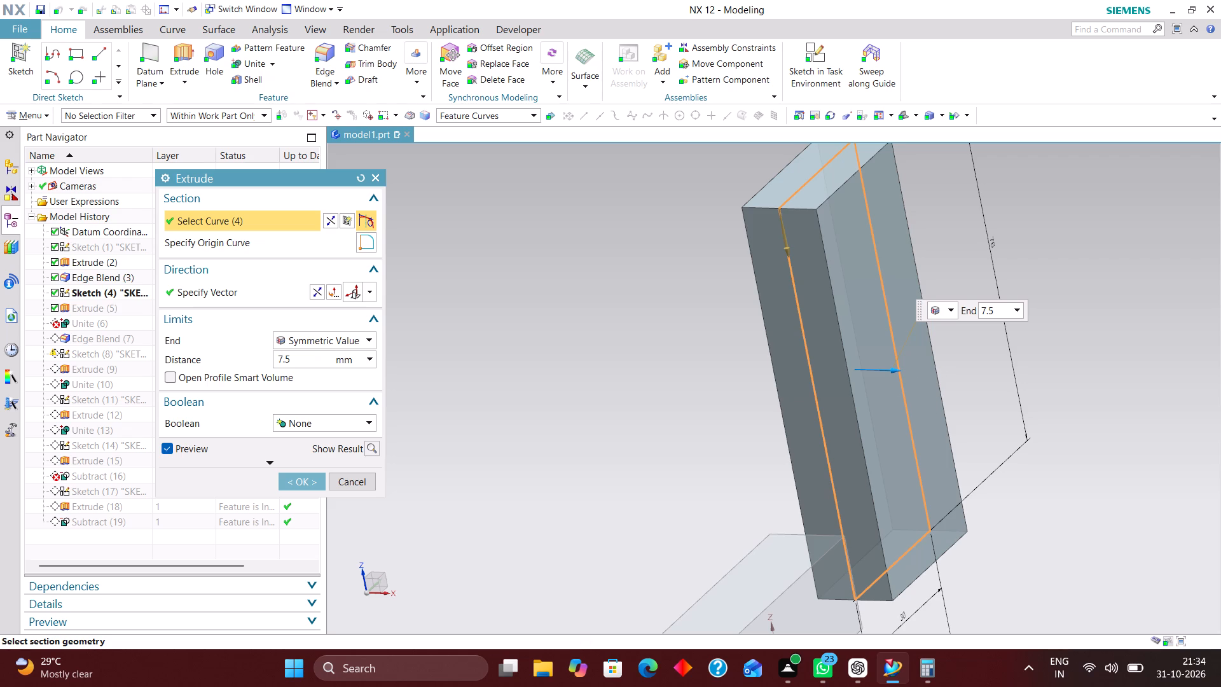
{"action": "middle_click_drag", "start_coordinate": [1056, 464], "coordinate": [1080, 459]}
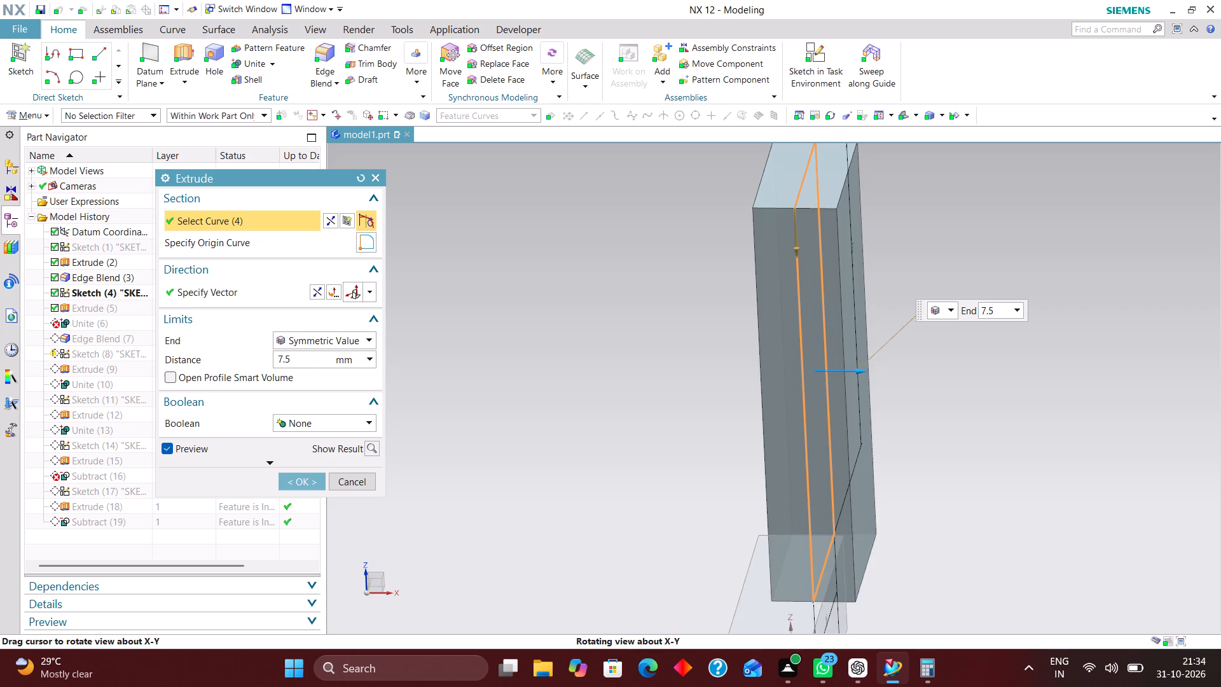
{"action": "middle_click_drag", "start_coordinate": [1080, 459], "coordinate": [1082, 459]}
{"action": "left_click_drag", "start_coordinate": [960, 313], "coordinate": [934, 309]}
{"action": "key", "text": "5"}
{"action": "key", "text": "Return"}
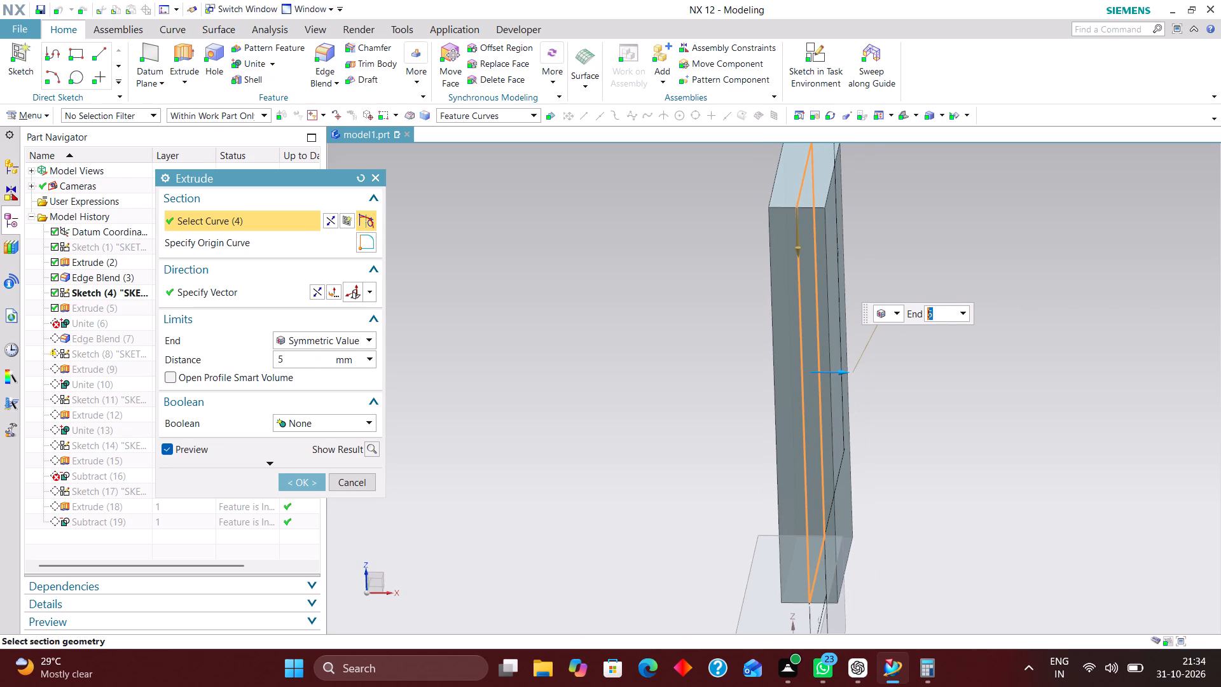
Give the leg's extrusion separate start and end limits, extend its start to about -8 mm, and apply it.
{"action": "scroll", "coordinate": [900, 427], "scroll_direction": "down", "scroll_amount": 2}
{"action": "left_click", "coordinate": [349, 341]}
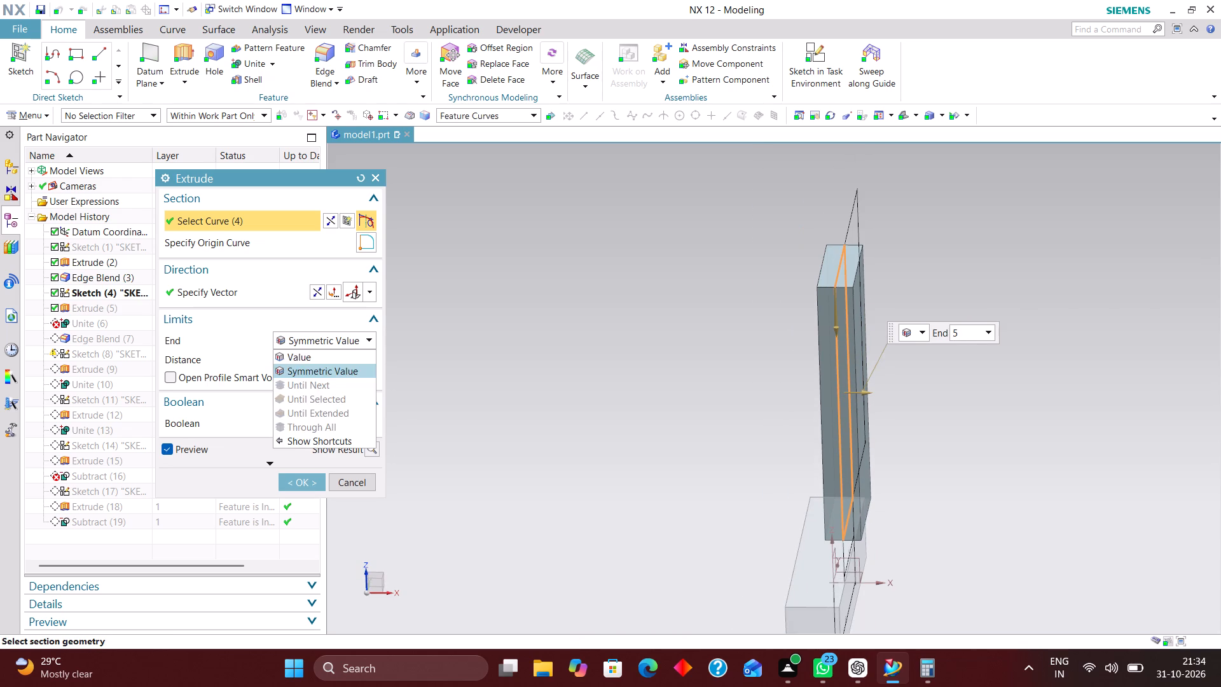
{"action": "left_click", "coordinate": [345, 355]}
{"action": "left_click_drag", "start_coordinate": [824, 393], "coordinate": [813, 389]}
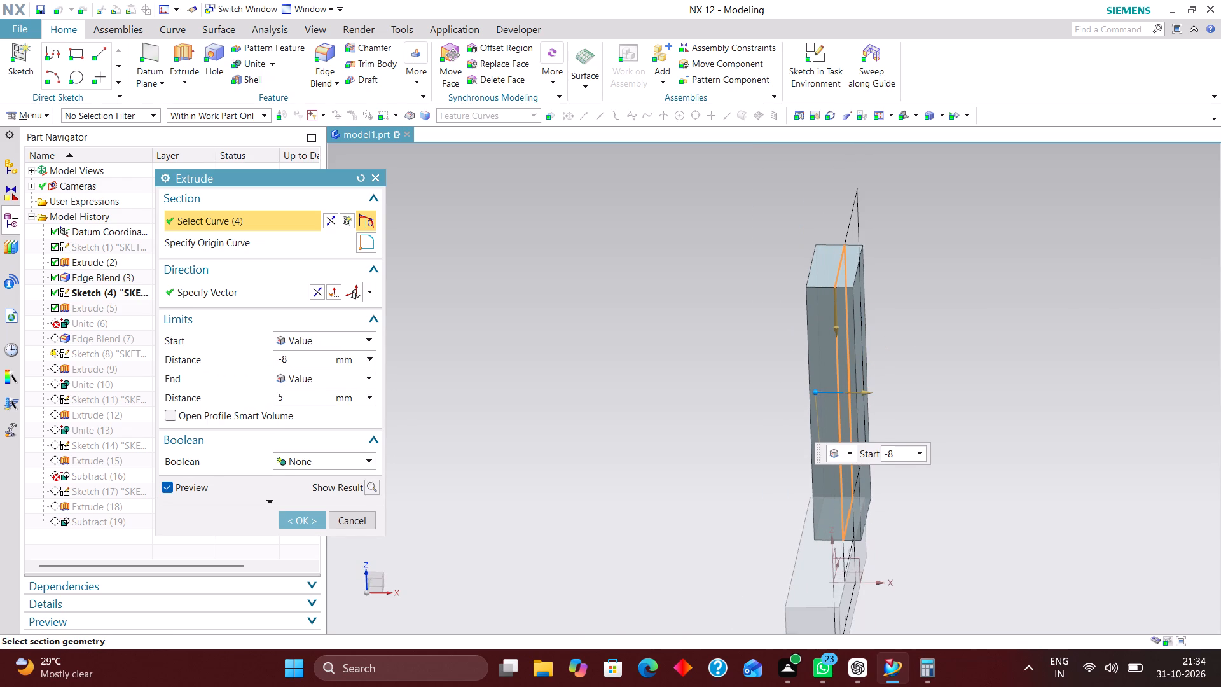
{"action": "left_click_drag", "start_coordinate": [813, 389], "coordinate": [811, 388]}
{"action": "left_click", "coordinate": [298, 520]}
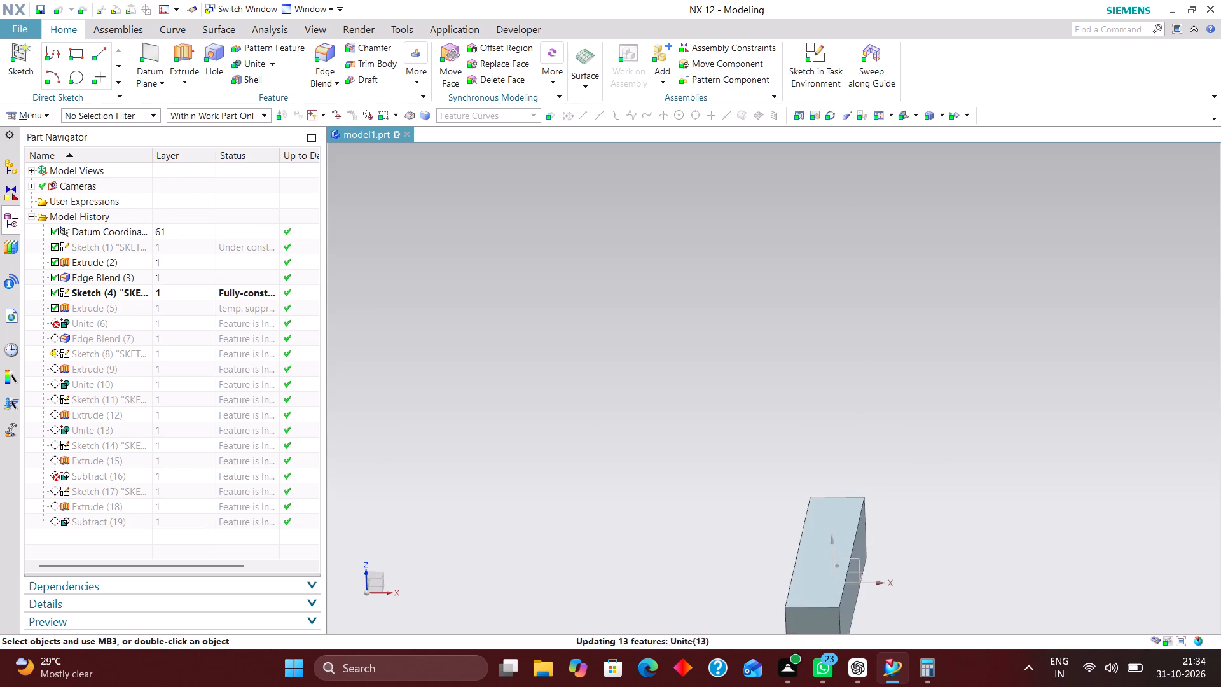
Examine the reworked bracket and check the leg extrusion, the failed unite and the edge blend following it in the model history.
{"action": "middle_click_drag", "start_coordinate": [943, 497], "coordinate": [909, 481]}
{"action": "scroll", "coordinate": [918, 475], "scroll_direction": "up", "scroll_amount": 4}
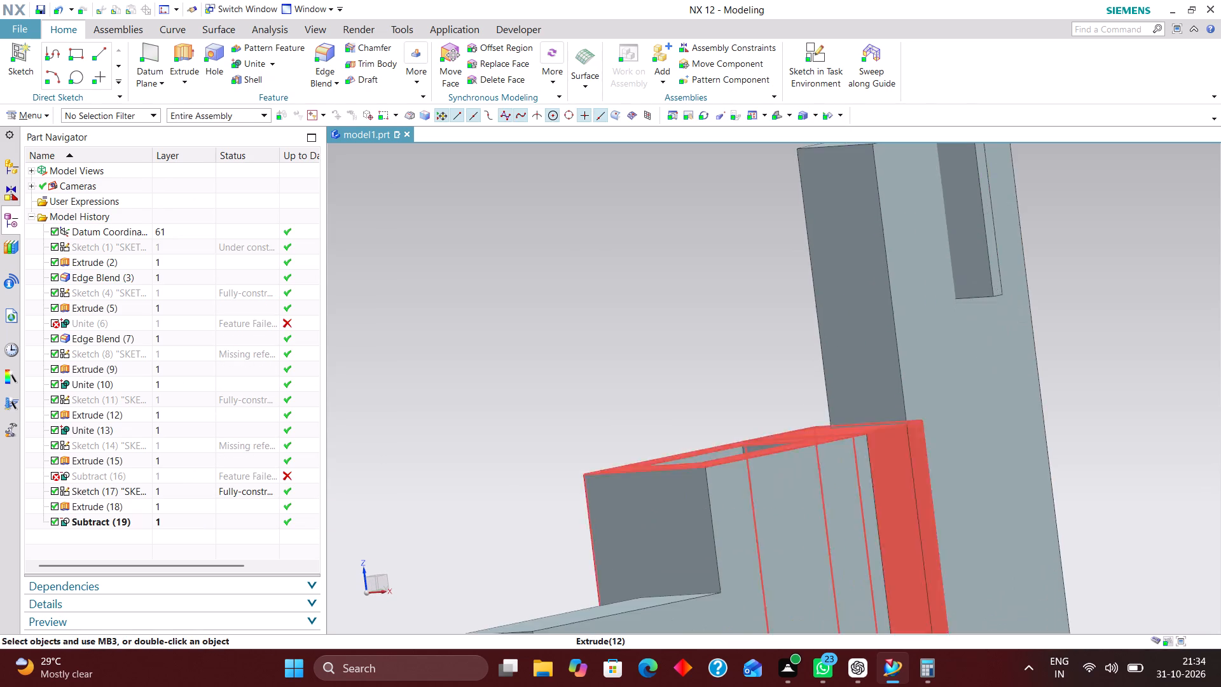
{"action": "scroll", "coordinate": [956, 426], "scroll_direction": "down", "scroll_amount": 3}
{"action": "middle_click_drag", "start_coordinate": [1042, 401], "coordinate": [1056, 424]}
{"action": "scroll", "coordinate": [1023, 430], "scroll_direction": "down", "scroll_amount": 1}
{"action": "scroll", "coordinate": [989, 392], "scroll_direction": "up", "scroll_amount": 1}
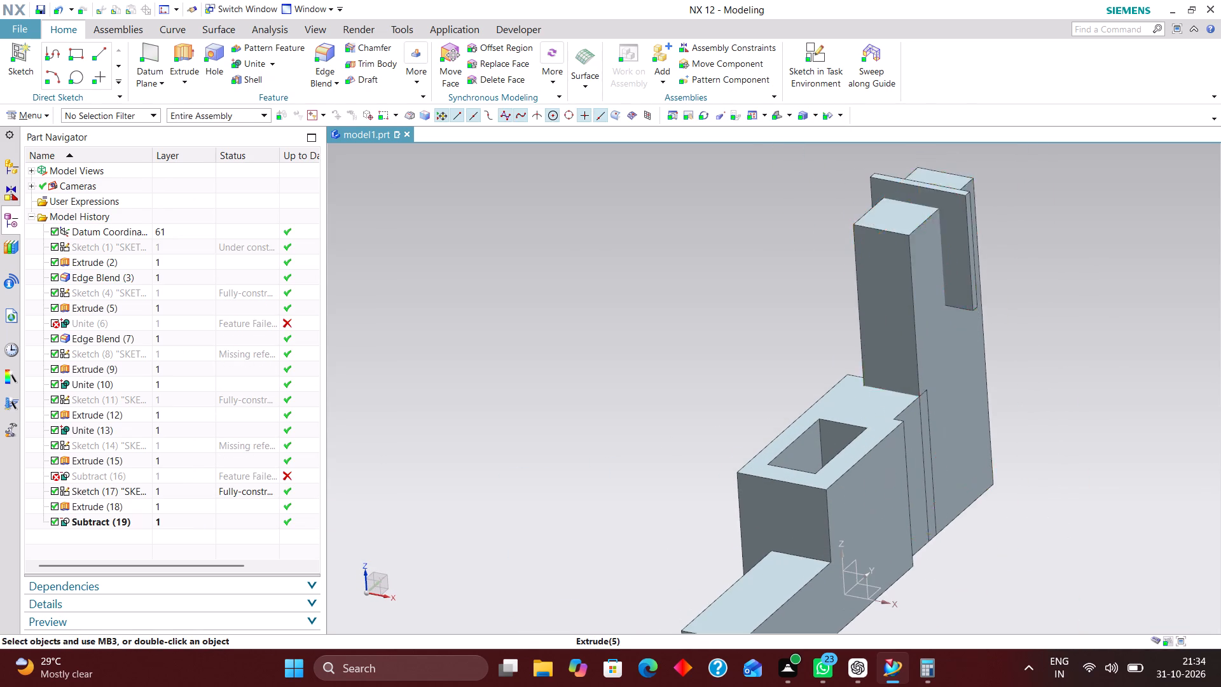
{"action": "left_click", "coordinate": [200, 323]}
{"action": "left_click", "coordinate": [197, 306]}
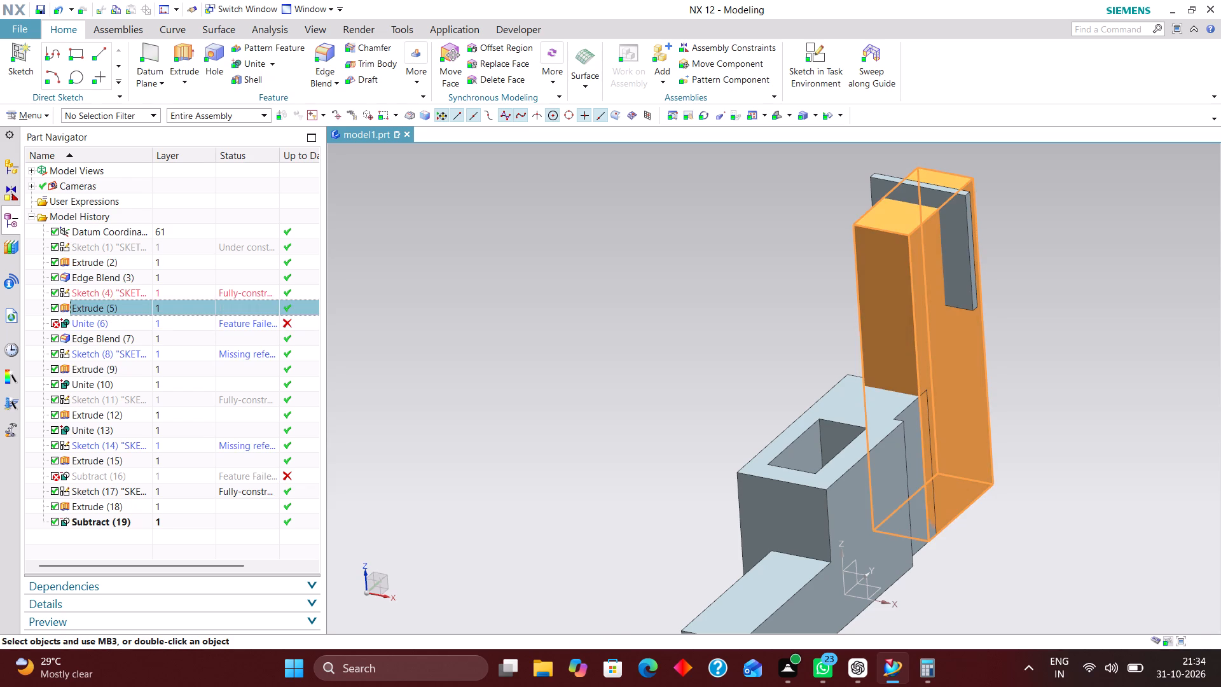
{"action": "left_click", "coordinate": [200, 321]}
{"action": "left_click", "coordinate": [203, 305]}
{"action": "left_click", "coordinate": [201, 322]}
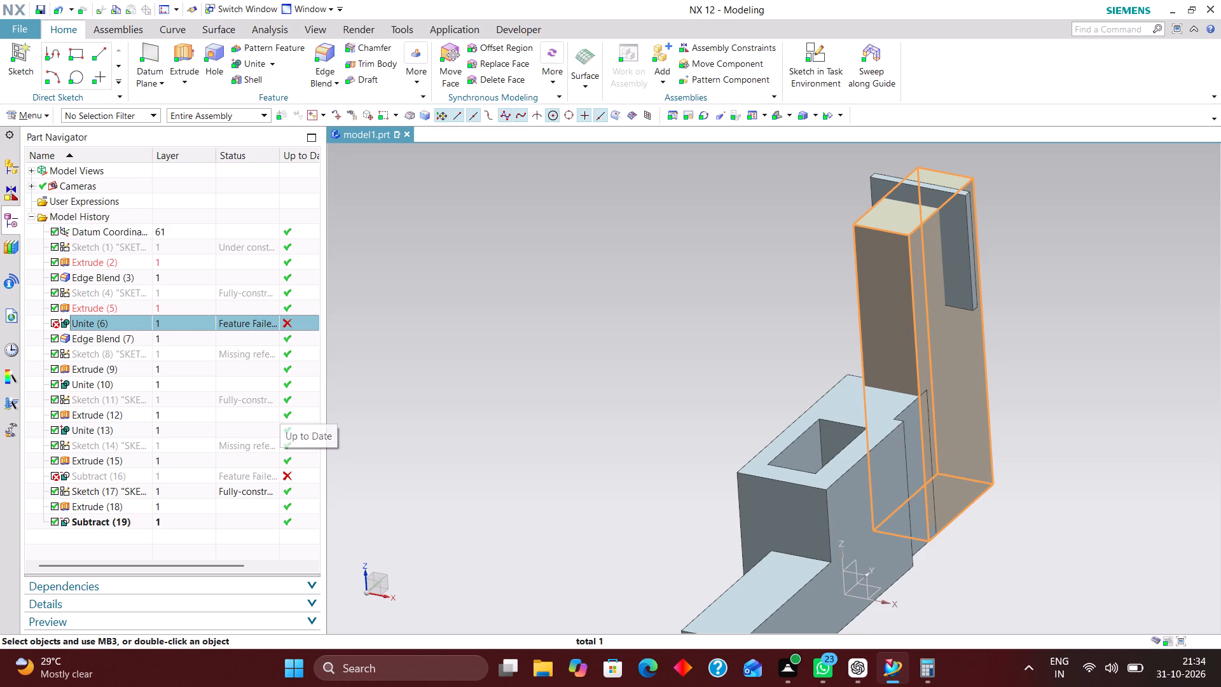
{"action": "left_click", "coordinate": [159, 338]}
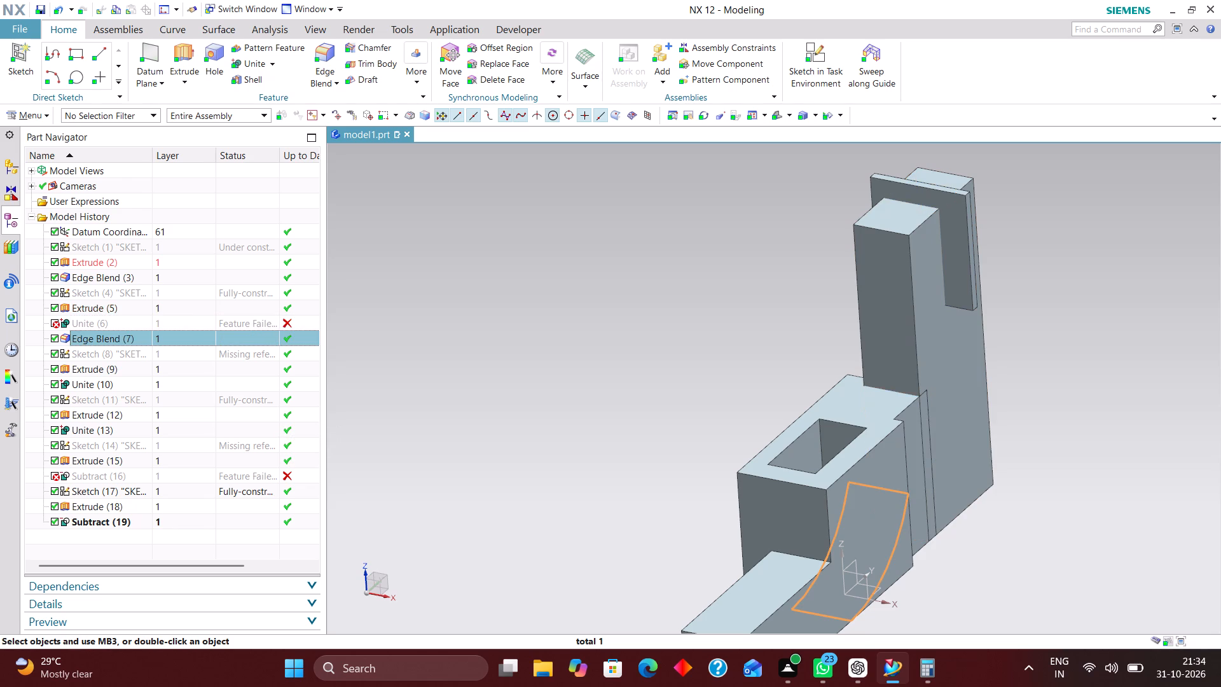
{"action": "middle_click_drag", "start_coordinate": [944, 450], "coordinate": [905, 403]}
{"action": "scroll", "coordinate": [917, 427], "scroll_direction": "up", "scroll_amount": 1}
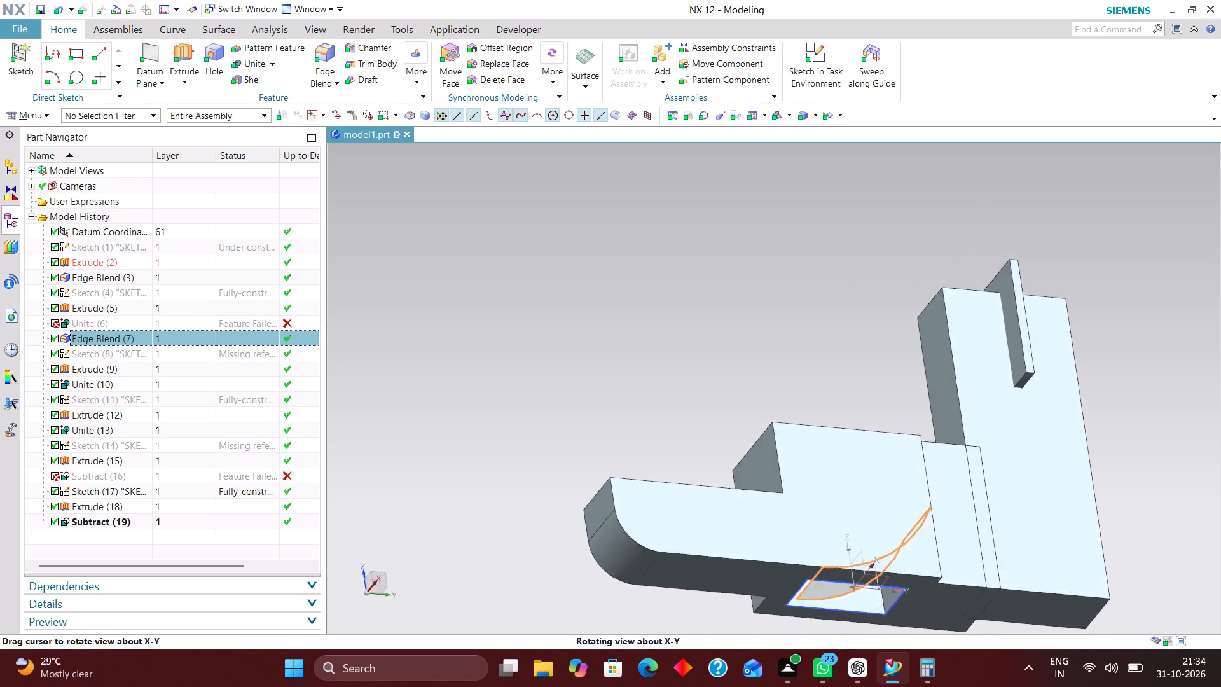
Delete the Edge Blend (7) feature that follows the failed unite and dismiss the update report.
{"action": "middle_click_drag", "start_coordinate": [905, 403], "coordinate": [906, 359]}
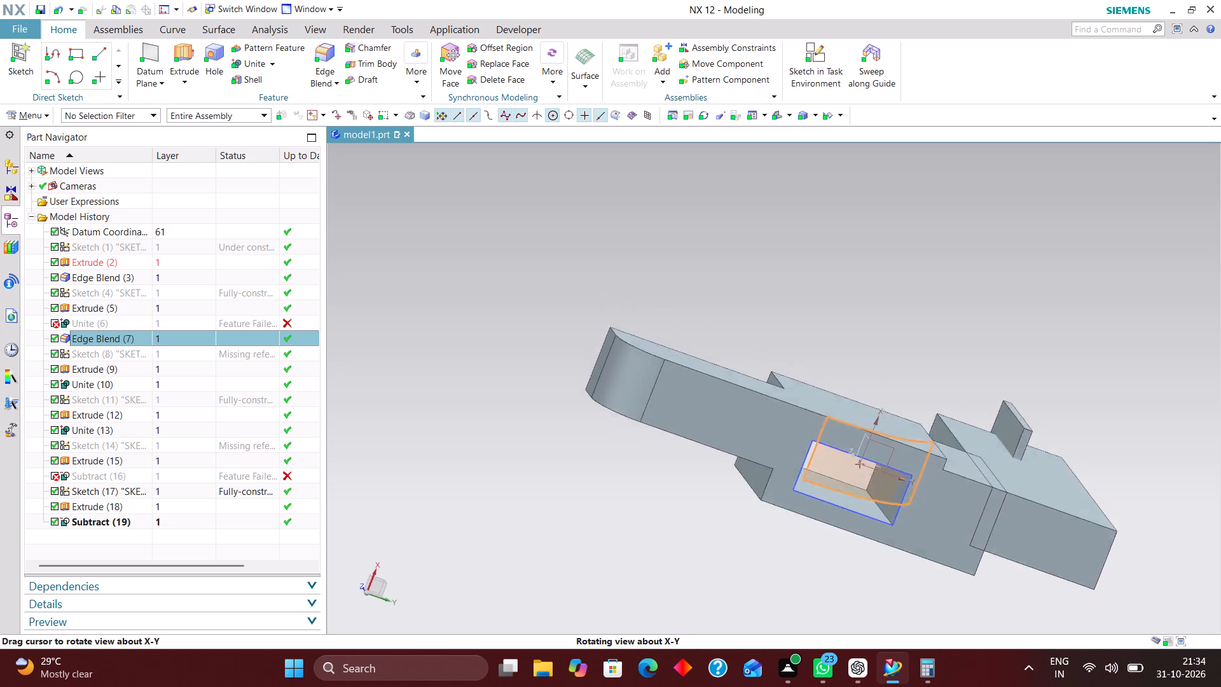
{"action": "middle_click_drag", "start_coordinate": [906, 359], "coordinate": [901, 402]}
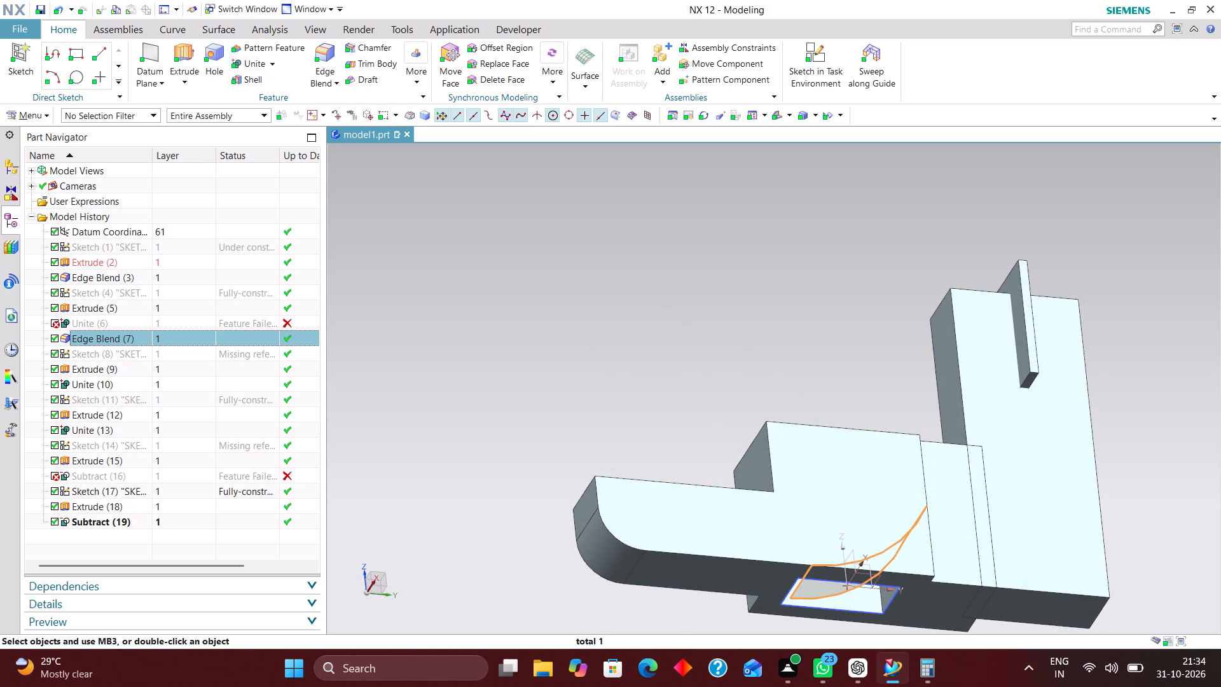
{"action": "left_click", "coordinate": [197, 340]}
{"action": "right_click", "coordinate": [198, 340]}
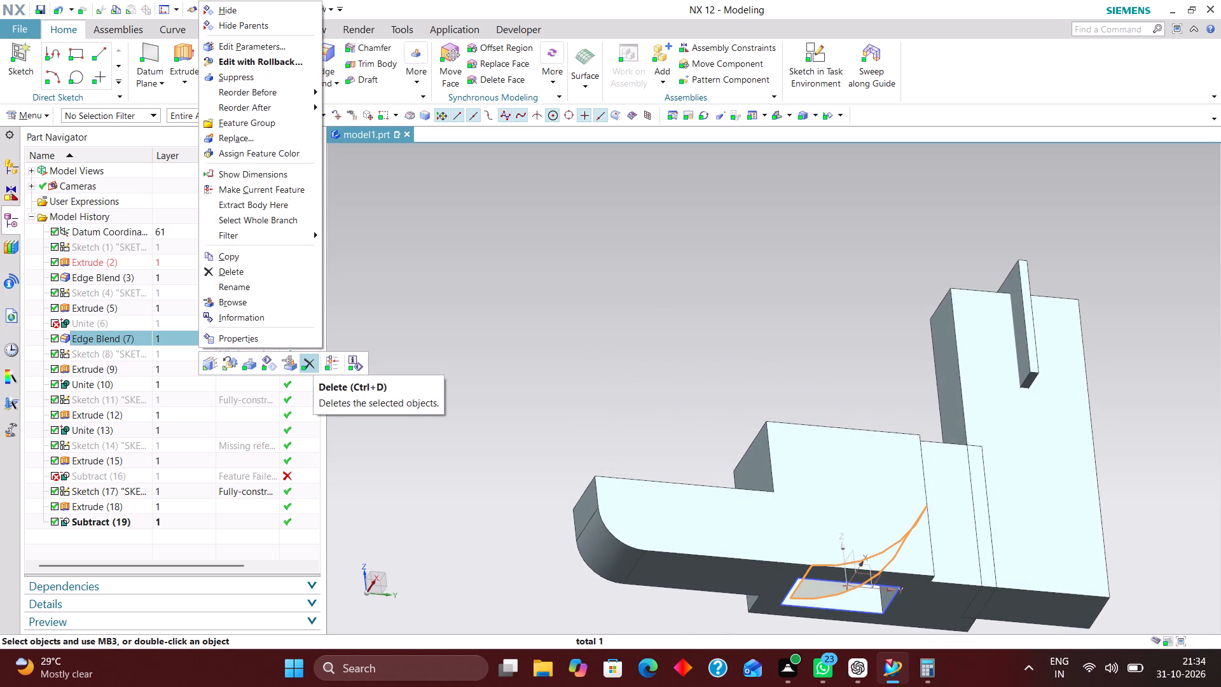
{"action": "left_click", "coordinate": [313, 361]}
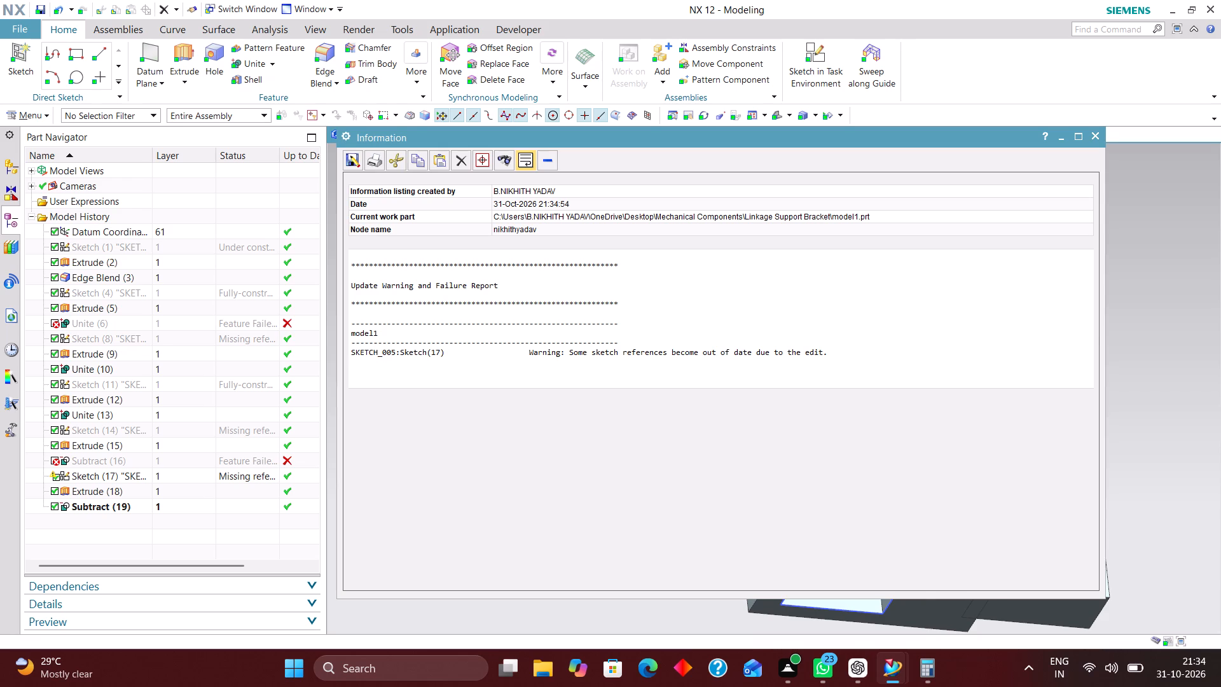
{"action": "left_click", "coordinate": [1094, 132]}
Edit the upright leg's extrusion to extend its start limit to about -13 mm, and apply it.
{"action": "middle_click_drag", "start_coordinate": [1105, 373], "coordinate": [1105, 315]}
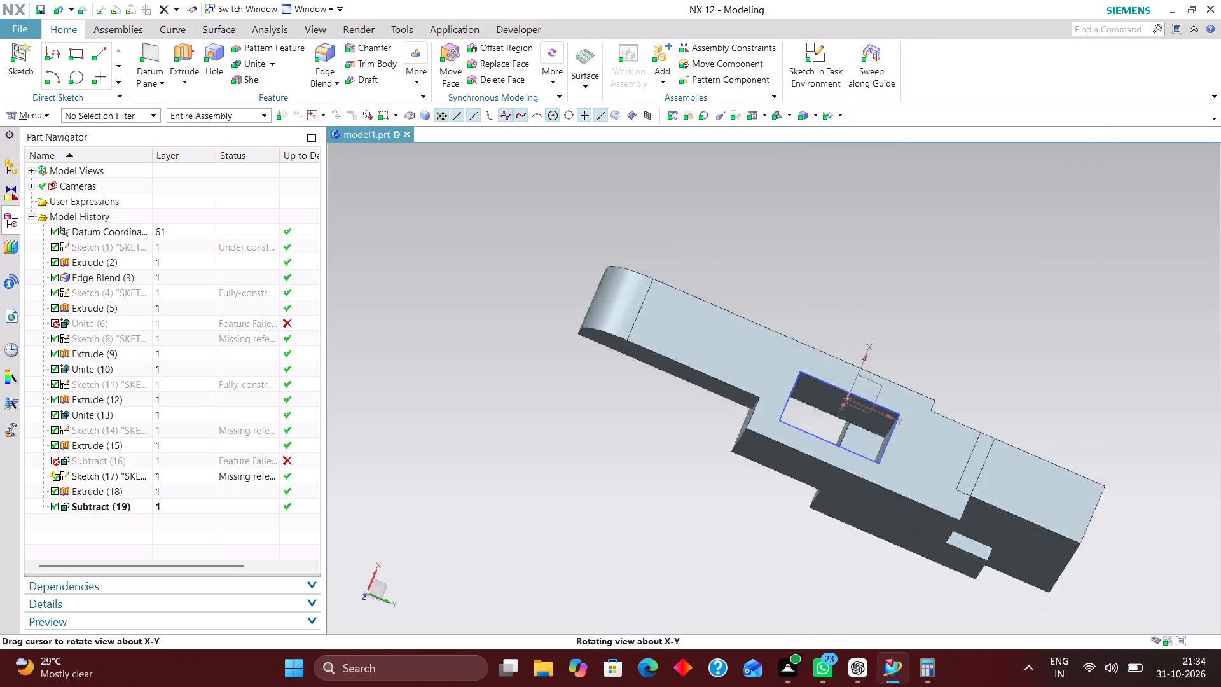
{"action": "middle_click_drag", "start_coordinate": [1105, 315], "coordinate": [1199, 464]}
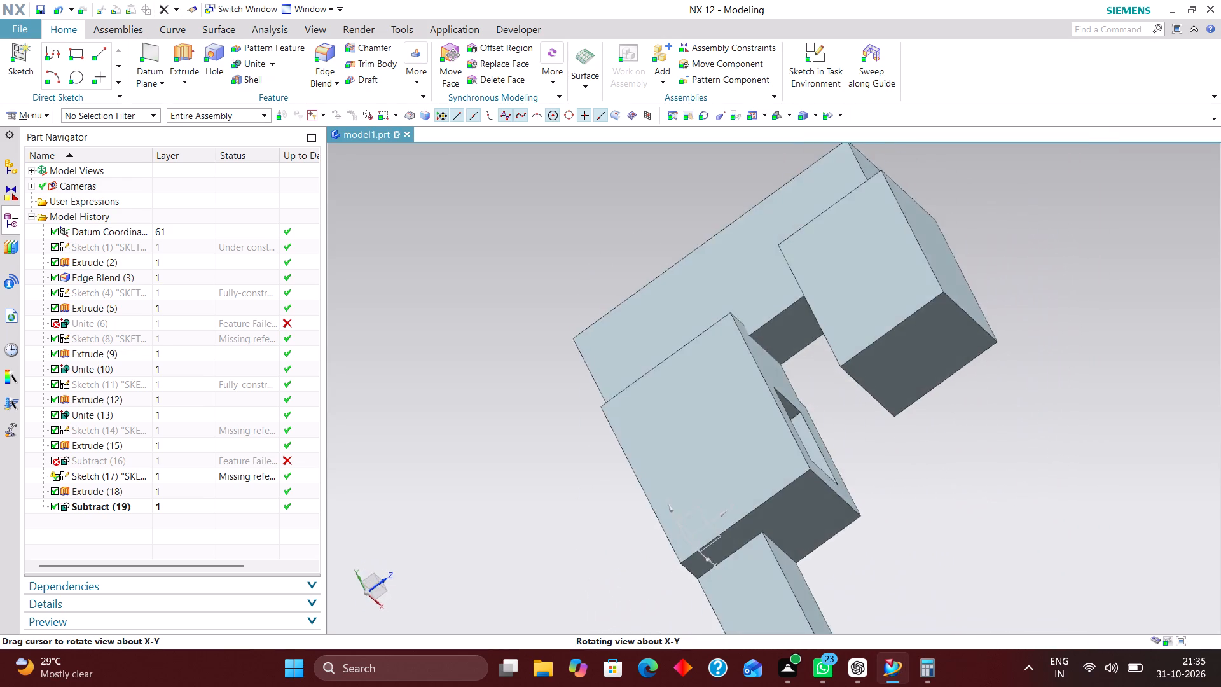
{"action": "middle_click_drag", "start_coordinate": [1199, 464], "coordinate": [1137, 419]}
{"action": "scroll", "coordinate": [1123, 412], "scroll_direction": "up", "scroll_amount": 1}
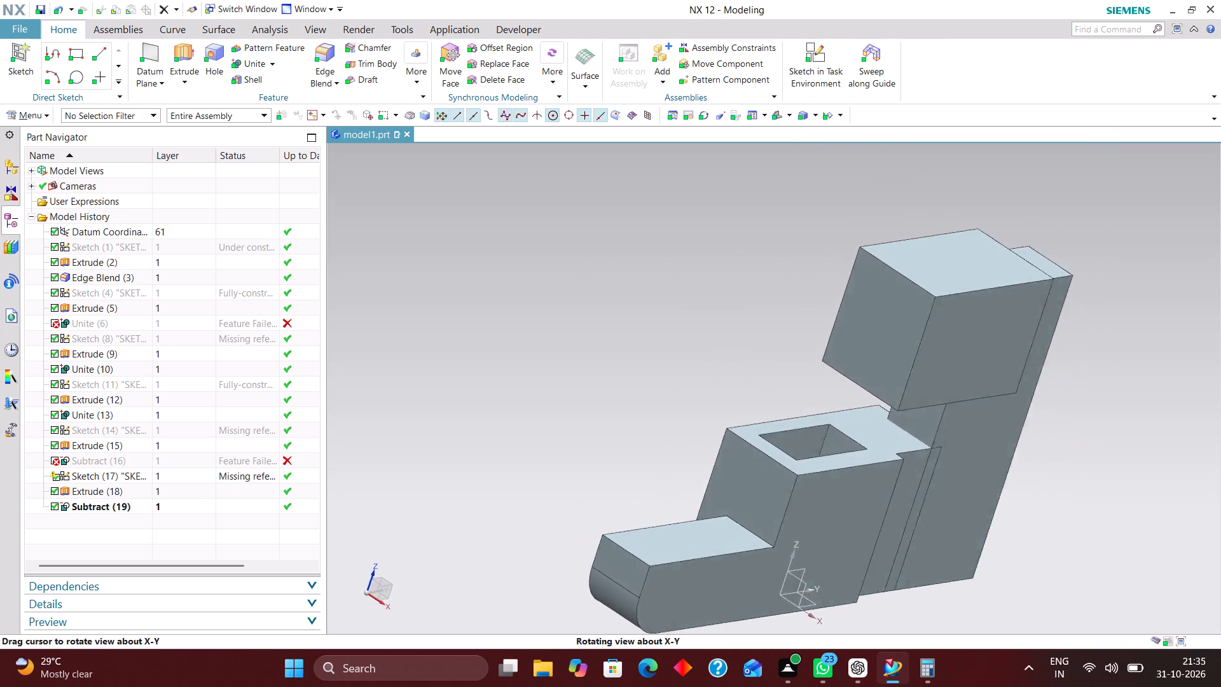
{"action": "middle_click_drag", "start_coordinate": [1137, 419], "coordinate": [1164, 445]}
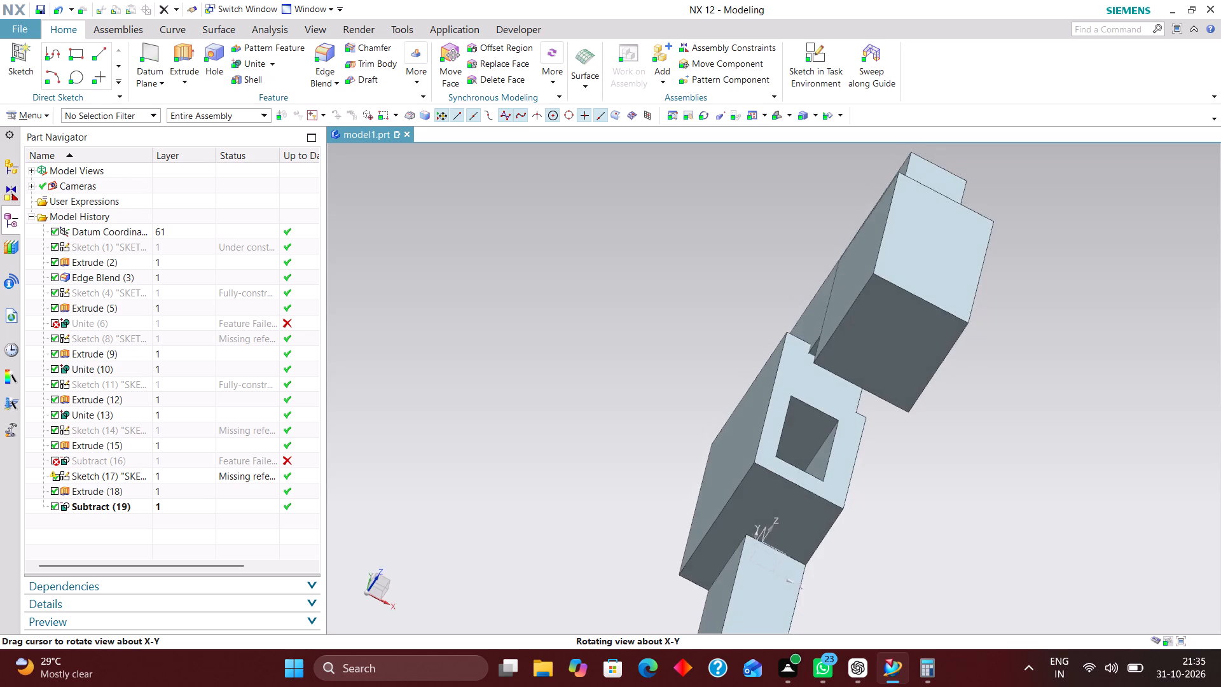
{"action": "middle_click_drag", "start_coordinate": [1164, 445], "coordinate": [1173, 448]}
{"action": "double_click", "coordinate": [810, 313]}
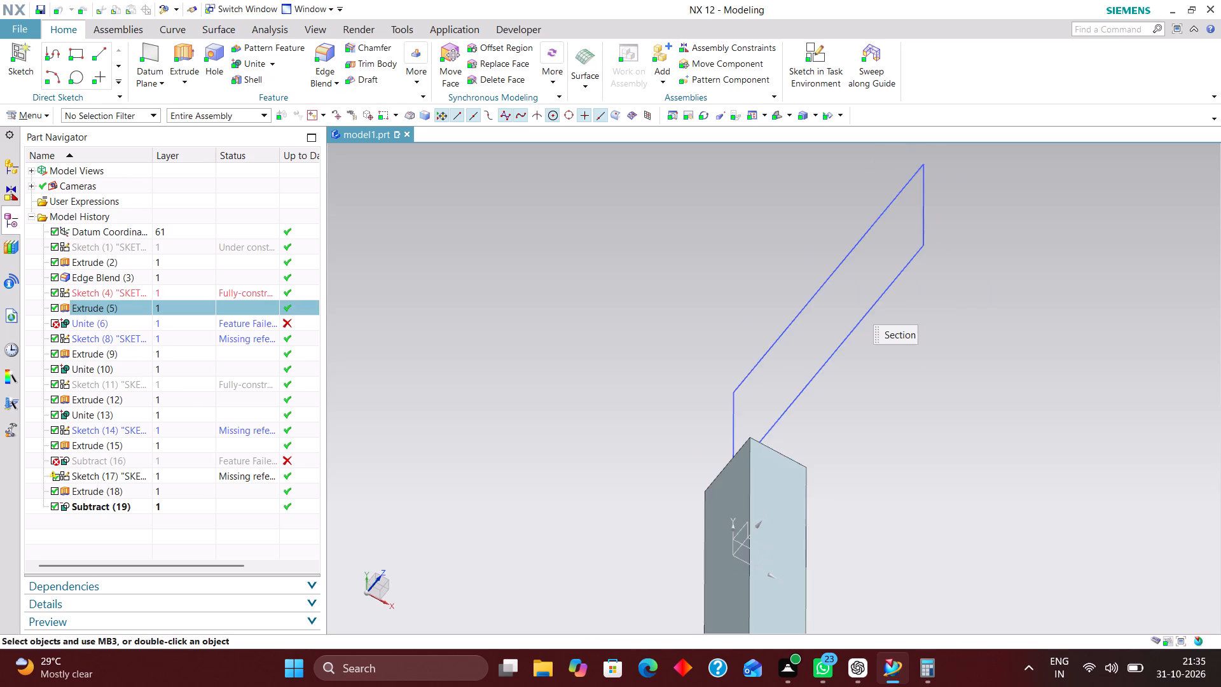
{"action": "right_click_drag", "start_coordinate": [1096, 347], "coordinate": [1080, 354]}
{"action": "middle_click_drag", "start_coordinate": [959, 349], "coordinate": [933, 340]}
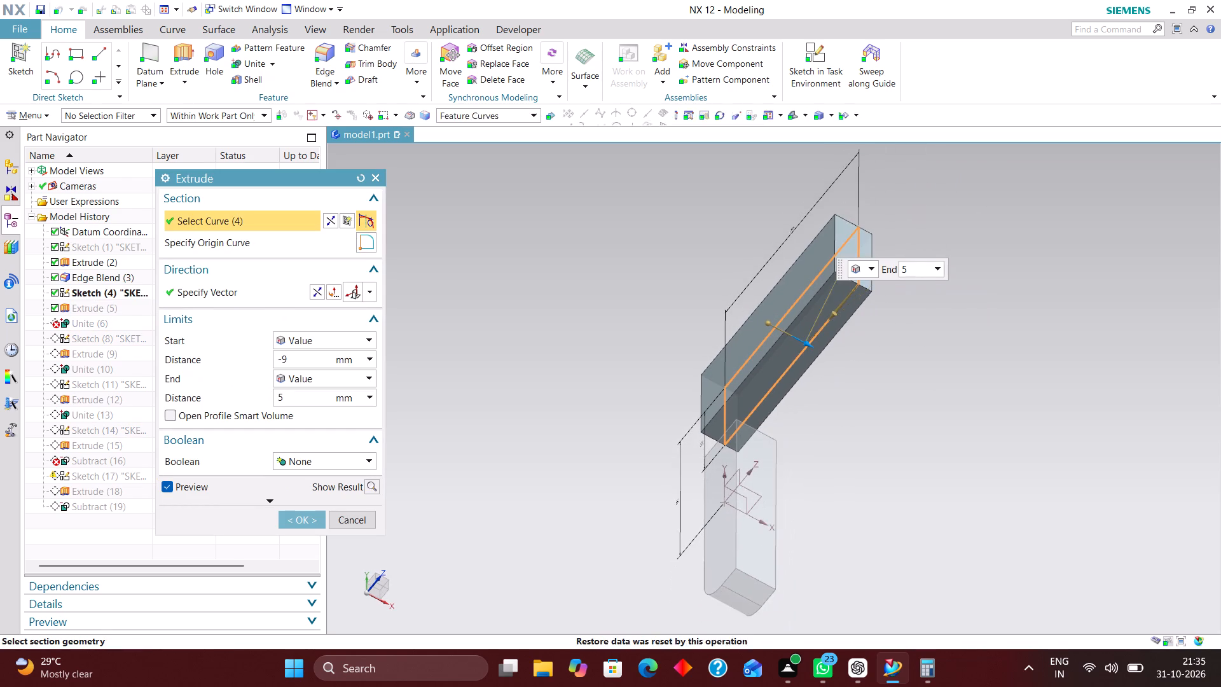
{"action": "middle_click_drag", "start_coordinate": [933, 340], "coordinate": [948, 335]}
{"action": "left_click_drag", "start_coordinate": [761, 328], "coordinate": [749, 320]}
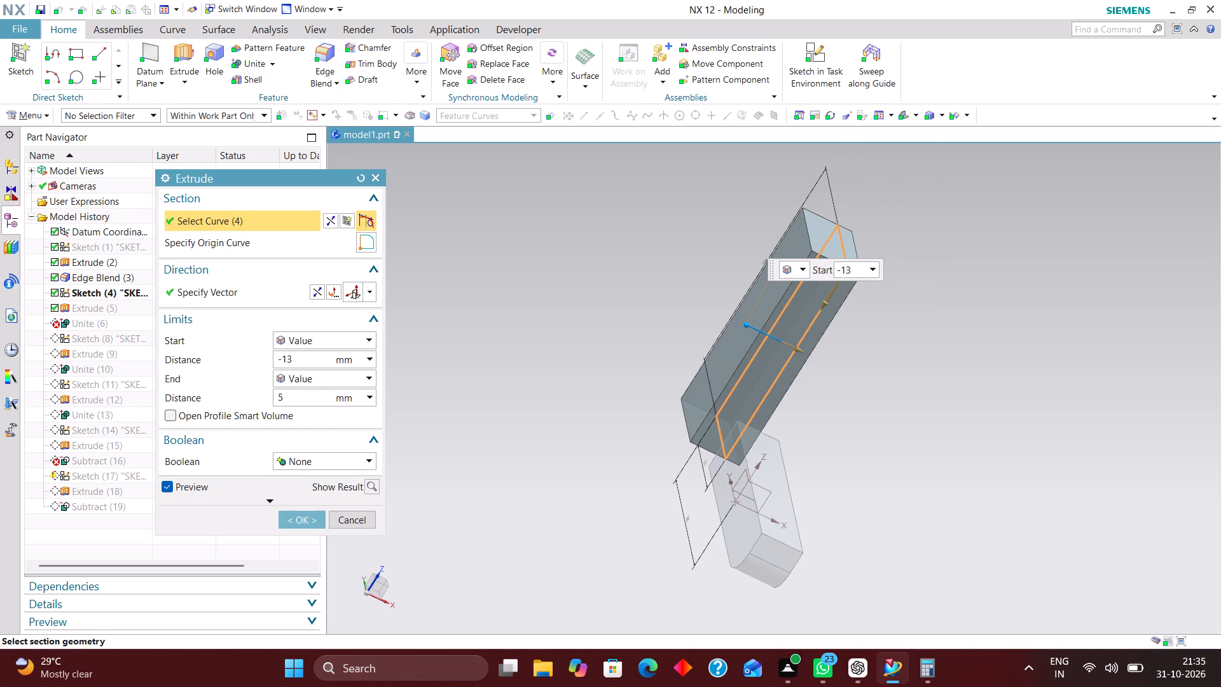
{"action": "left_click_drag", "start_coordinate": [749, 320], "coordinate": [748, 320]}
{"action": "left_click", "coordinate": [311, 520]}
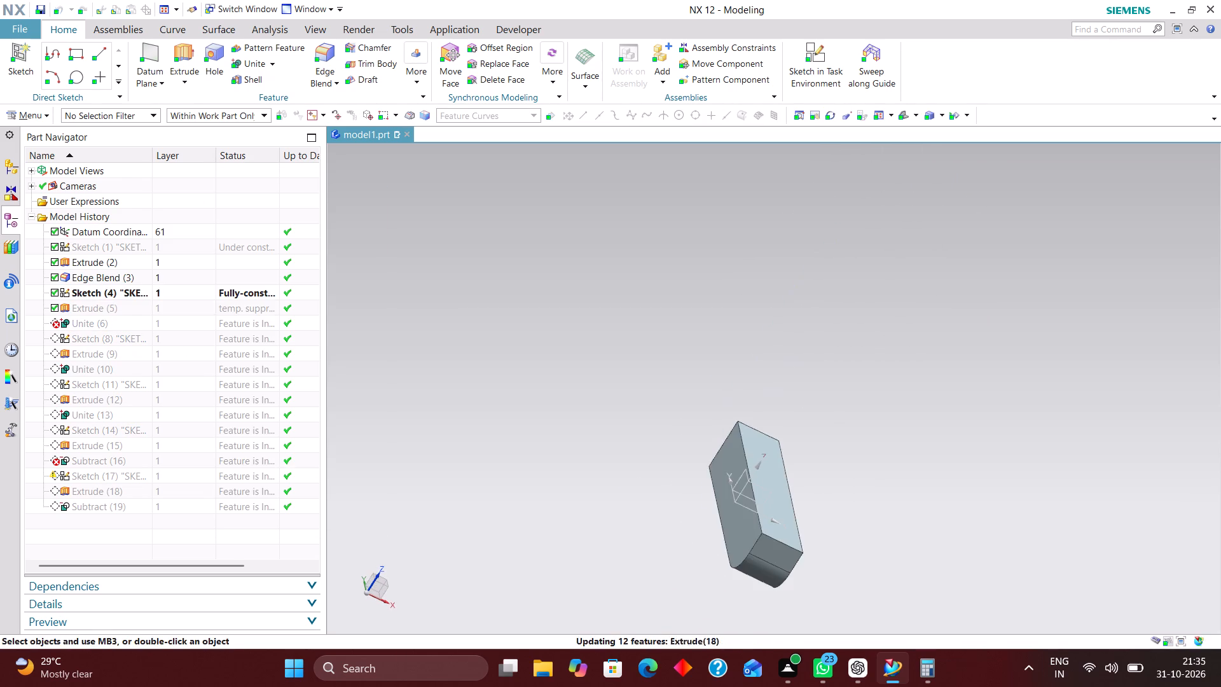
Delete Sketch (14), the rectangle on the upper leg, together with its dependent extrusion and failed subtract.
{"action": "middle_click_drag", "start_coordinate": [916, 483], "coordinate": [849, 458]}
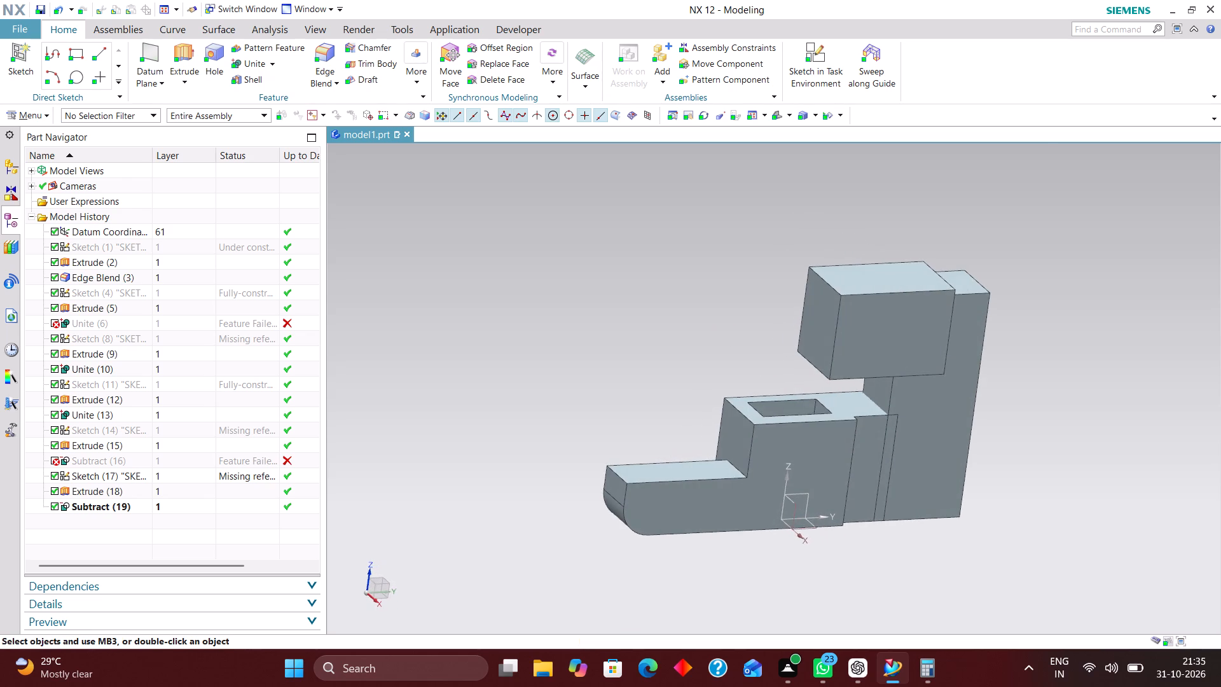
{"action": "scroll", "coordinate": [901, 416], "scroll_direction": "up", "scroll_amount": 3}
{"action": "scroll", "coordinate": [1009, 469], "scroll_direction": "down", "scroll_amount": 3}
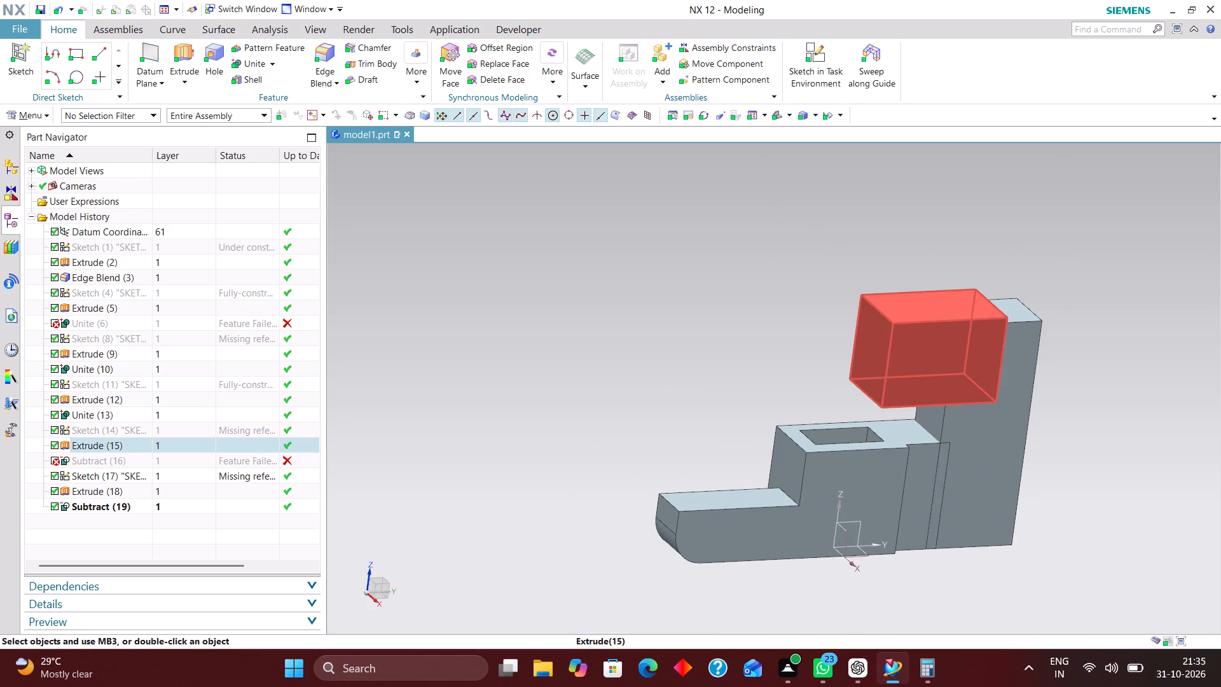
{"action": "scroll", "coordinate": [1073, 413], "scroll_direction": "up", "scroll_amount": 1}
{"action": "middle_click_drag", "start_coordinate": [1070, 410], "coordinate": [1065, 392]}
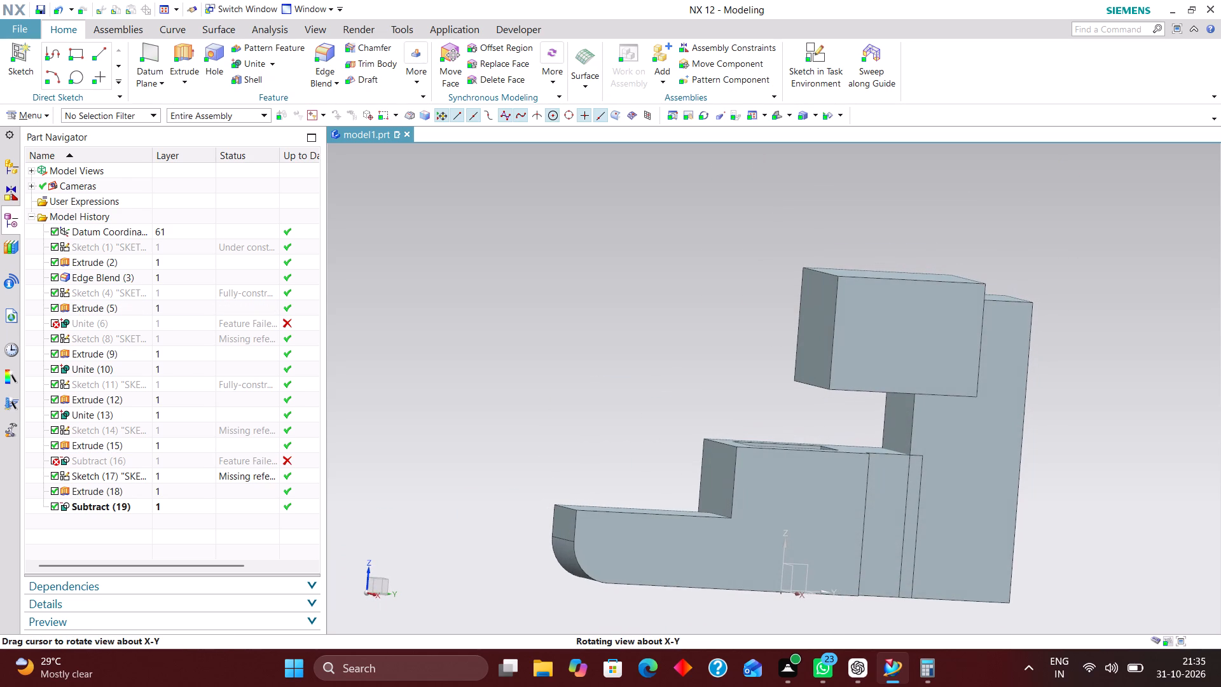
{"action": "left_click", "coordinate": [188, 429]}
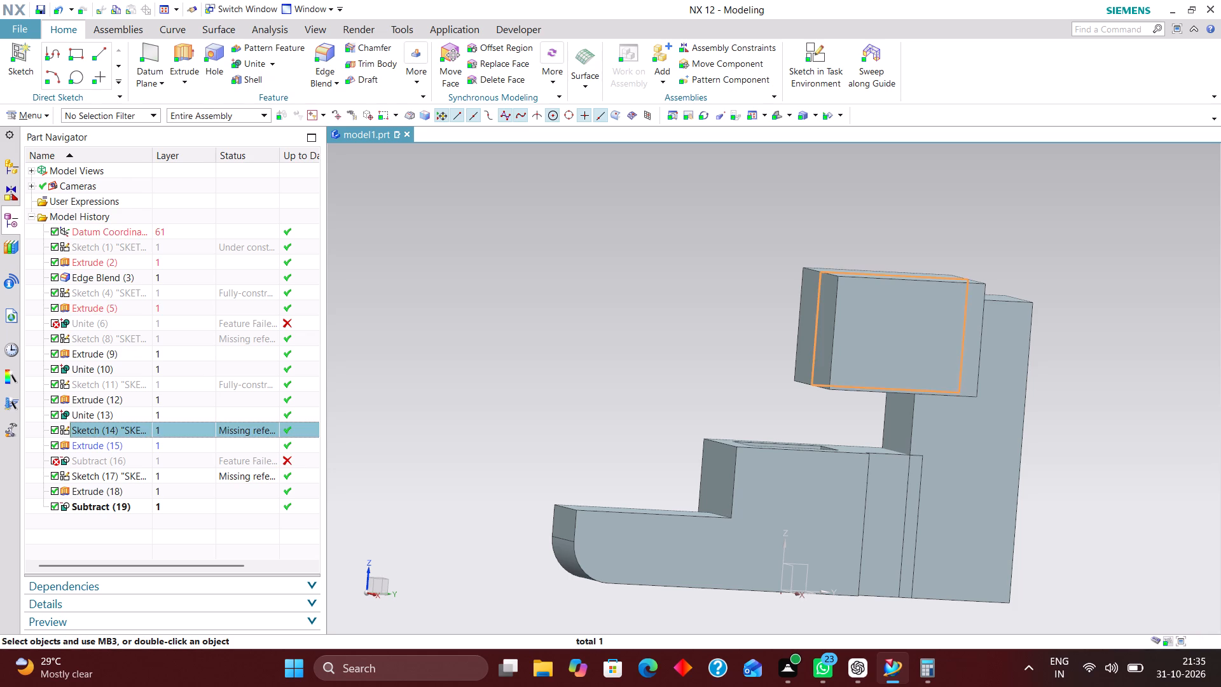
{"action": "right_click", "coordinate": [190, 428]}
{"action": "left_click", "coordinate": [296, 448]}
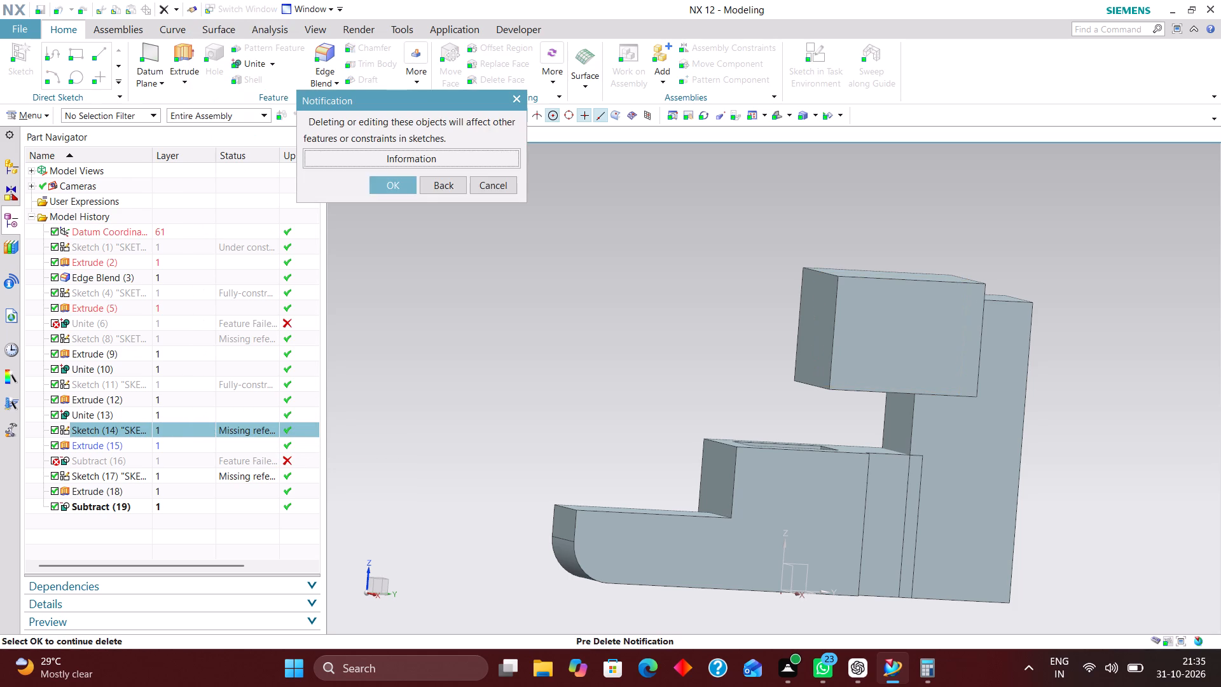
{"action": "left_click", "coordinate": [396, 186]}
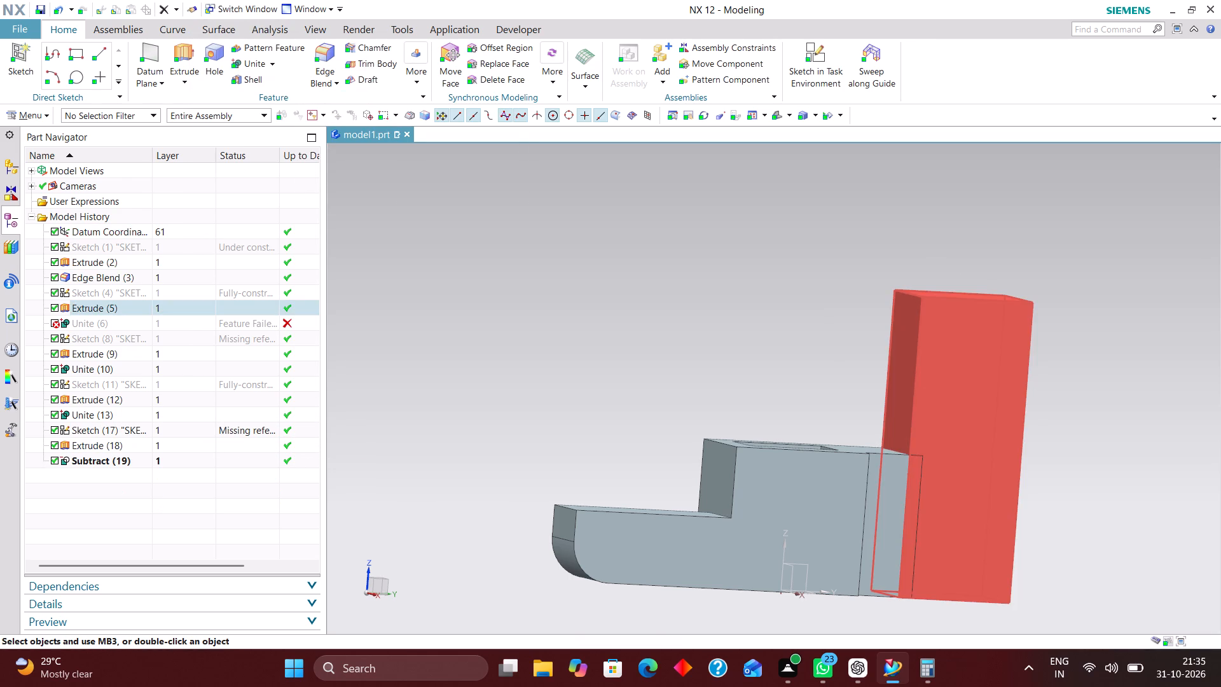
Examine the bracket in an isometric view, focusing on the pocketed block and its joint with the upright leg.
{"action": "middle_click_drag", "start_coordinate": [1066, 435], "coordinate": [1068, 469]}
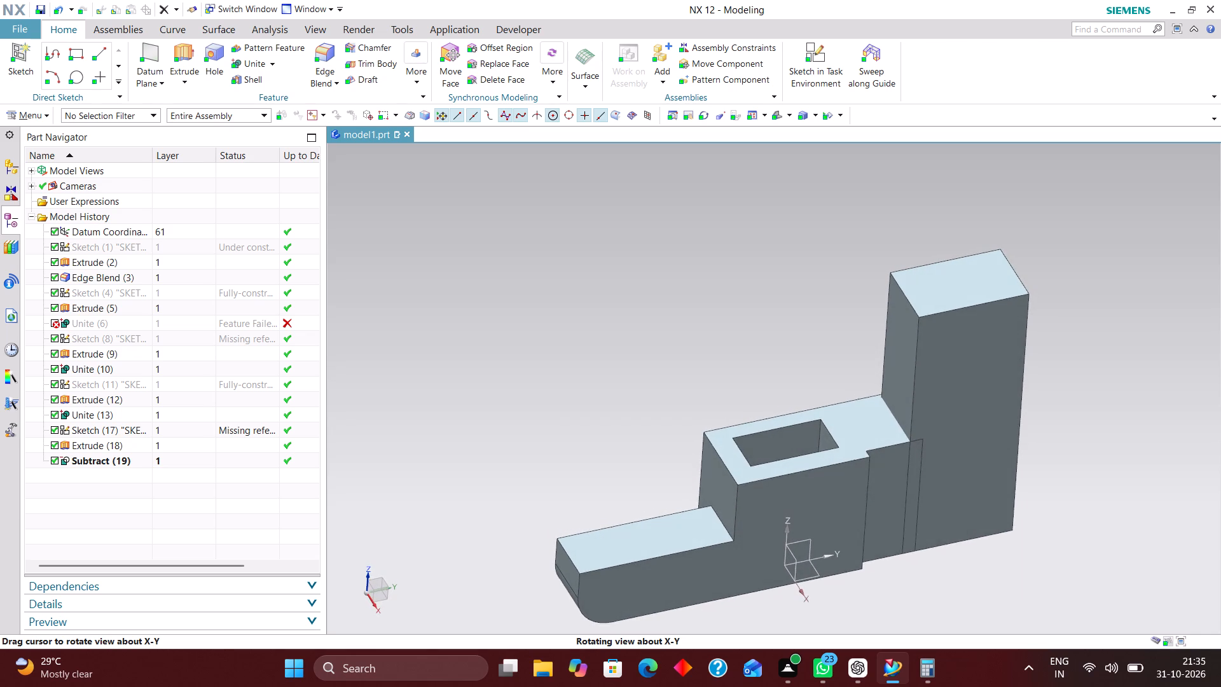
{"action": "middle_click_drag", "start_coordinate": [1068, 469], "coordinate": [1068, 469]}
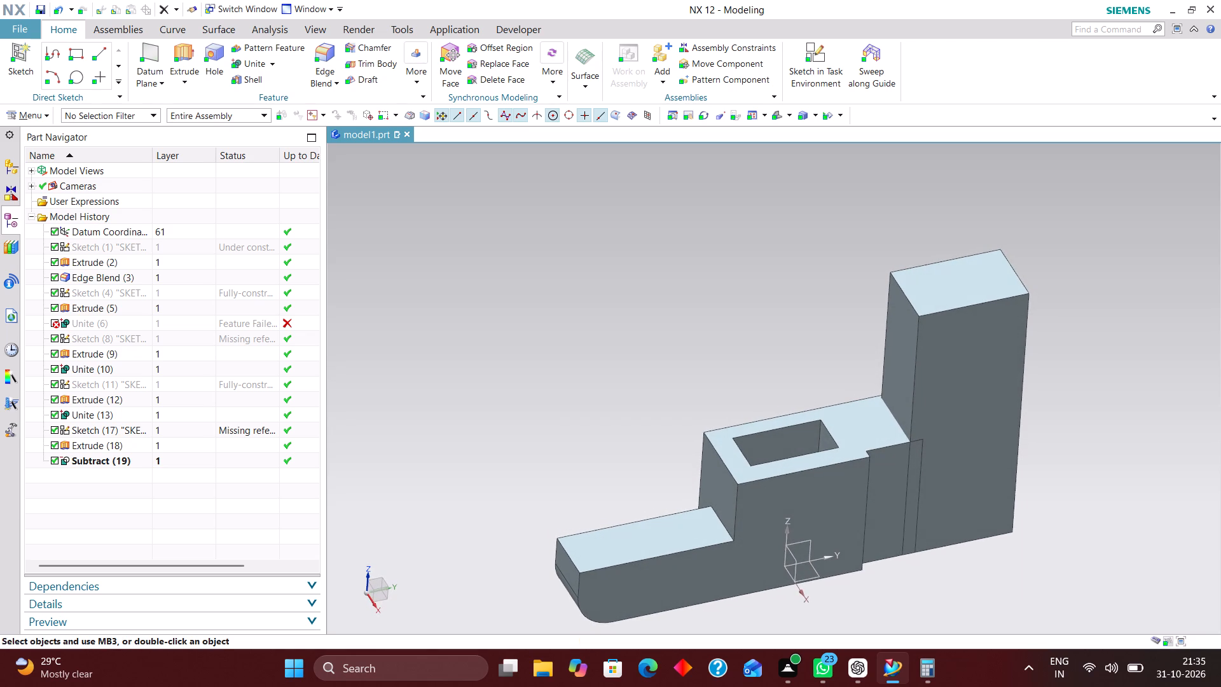
{"action": "left_click", "coordinate": [778, 116]}
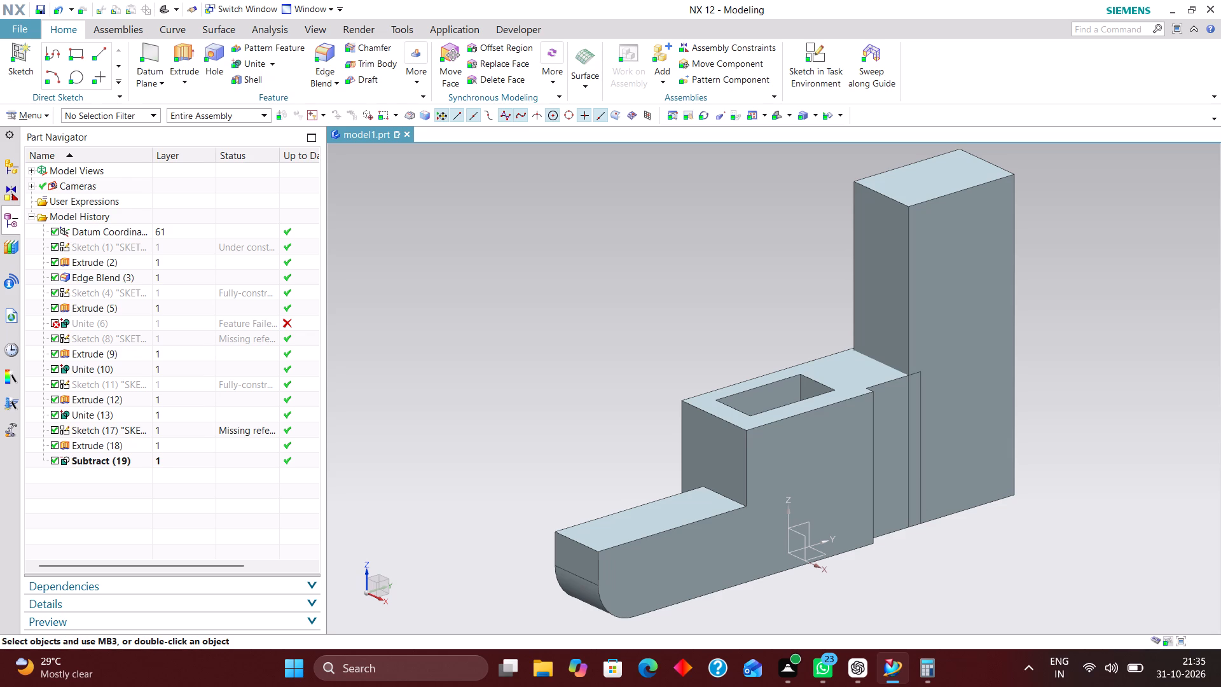
{"action": "scroll", "coordinate": [909, 390], "scroll_direction": "up", "scroll_amount": 3}
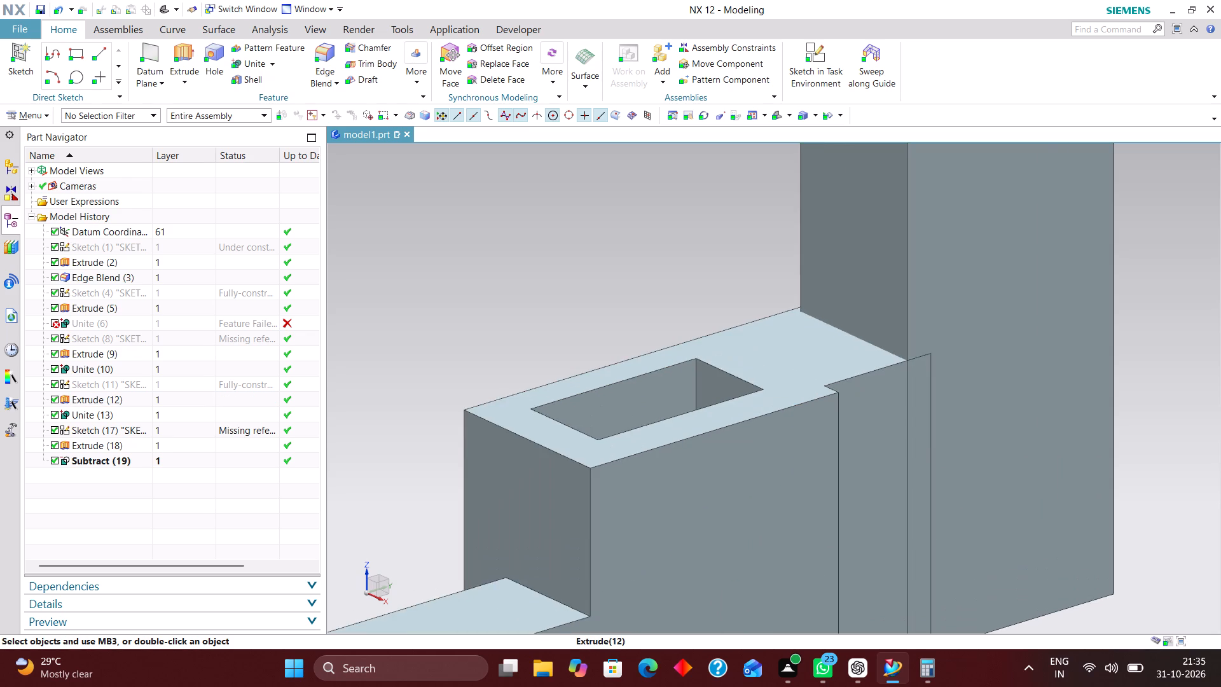
{"action": "scroll", "coordinate": [979, 465], "scroll_direction": "down", "scroll_amount": 3}
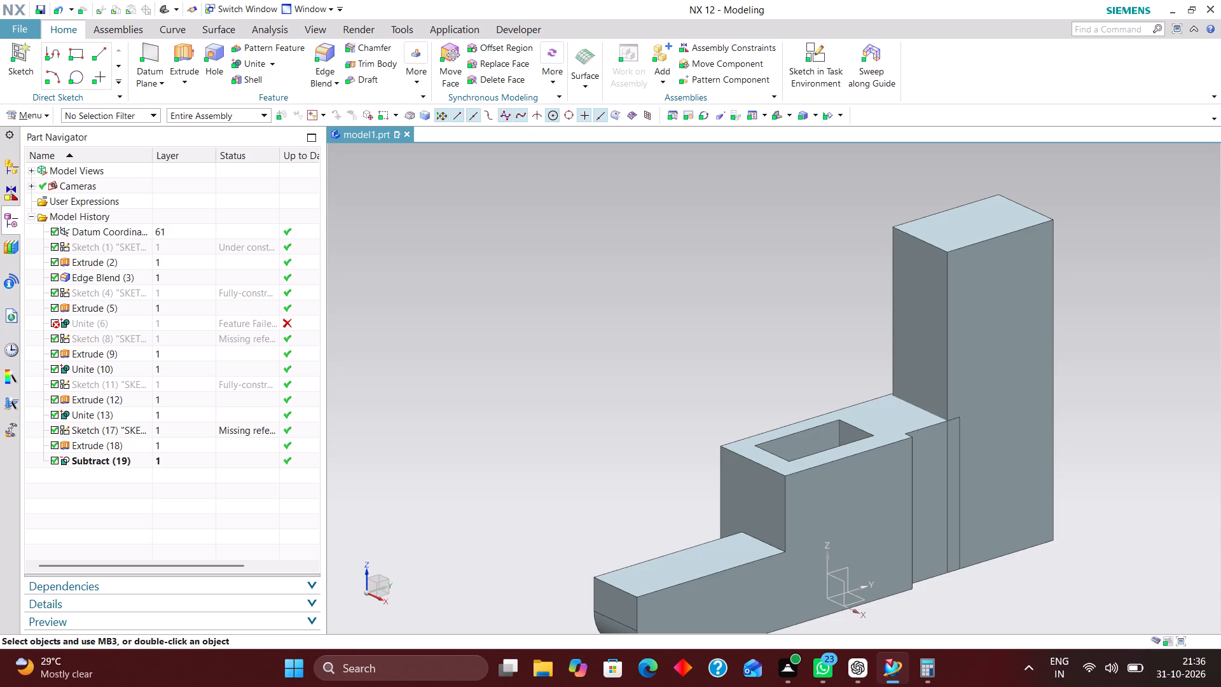
{"action": "scroll", "coordinate": [949, 494], "scroll_direction": "up", "scroll_amount": 5}
{"action": "scroll", "coordinate": [921, 429], "scroll_direction": "up", "scroll_amount": 5}
{"action": "scroll", "coordinate": [916, 394], "scroll_direction": "down", "scroll_amount": 4}
{"action": "scroll", "coordinate": [941, 432], "scroll_direction": "up", "scroll_amount": 2}
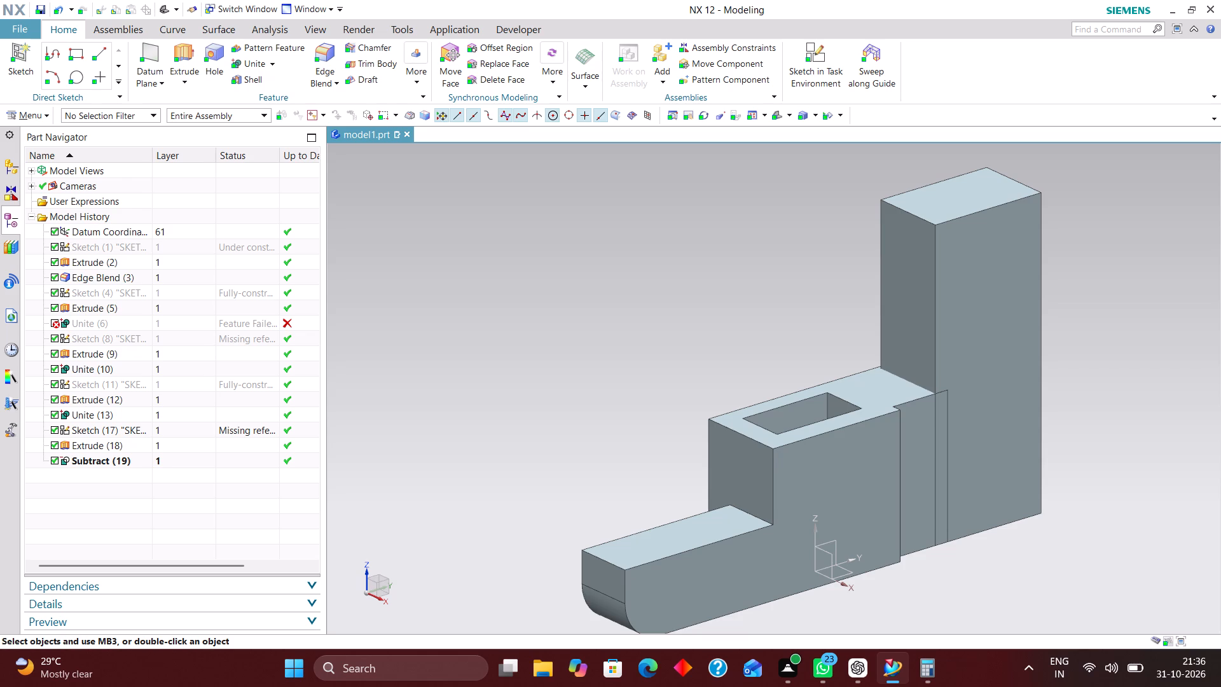
Delete the failed Unite (6) feature from the model history.
{"action": "left_click", "coordinate": [174, 327]}
{"action": "right_click", "coordinate": [176, 325]}
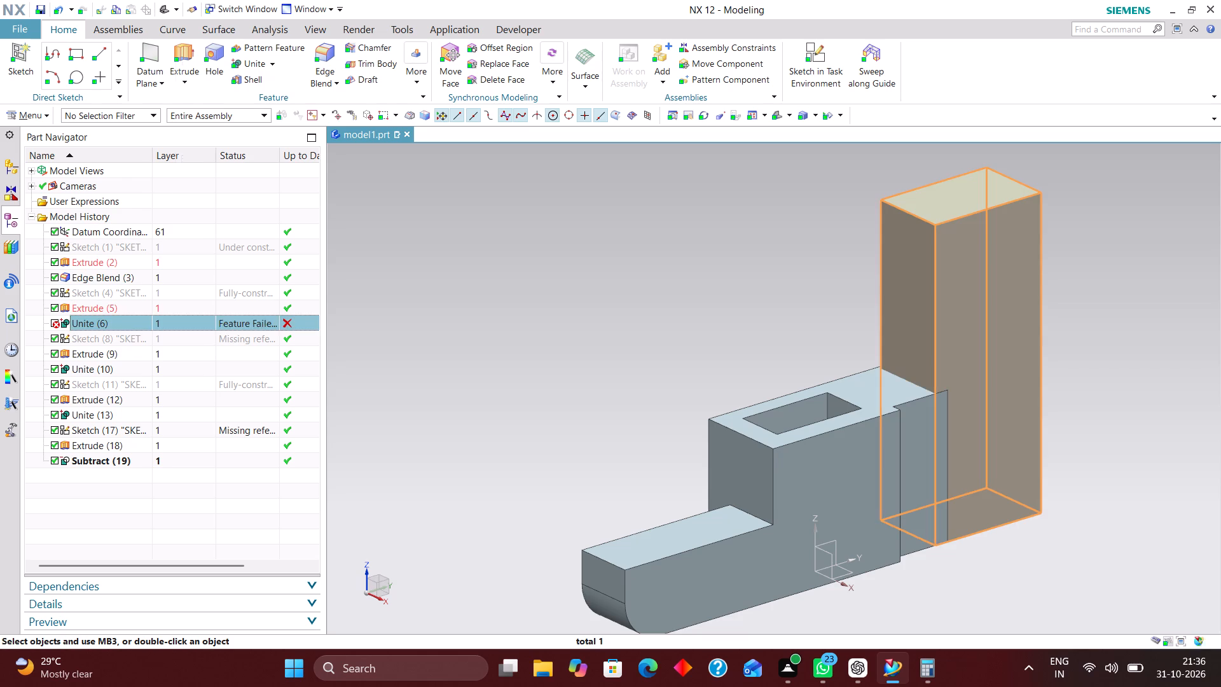
{"action": "left_click", "coordinate": [269, 364]}
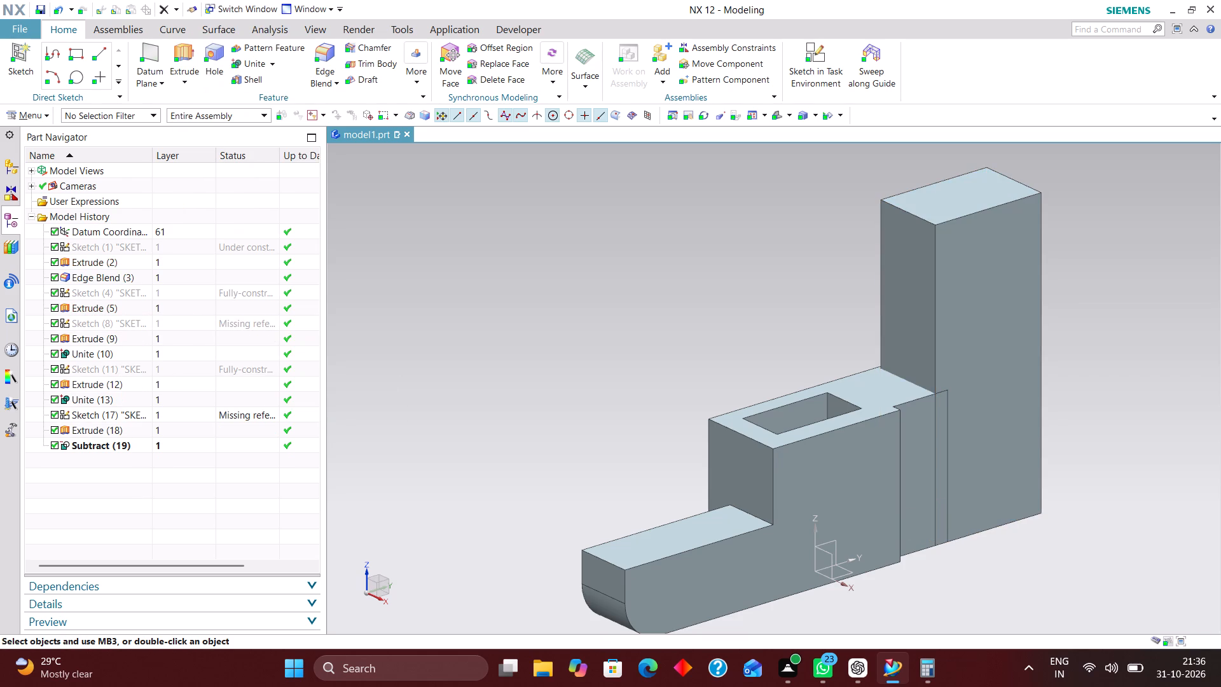
Check which geometry the middle block's sketch, extrusion and unite and the connecting block's sketch correspond to in the model history.
{"action": "left_click", "coordinate": [176, 321]}
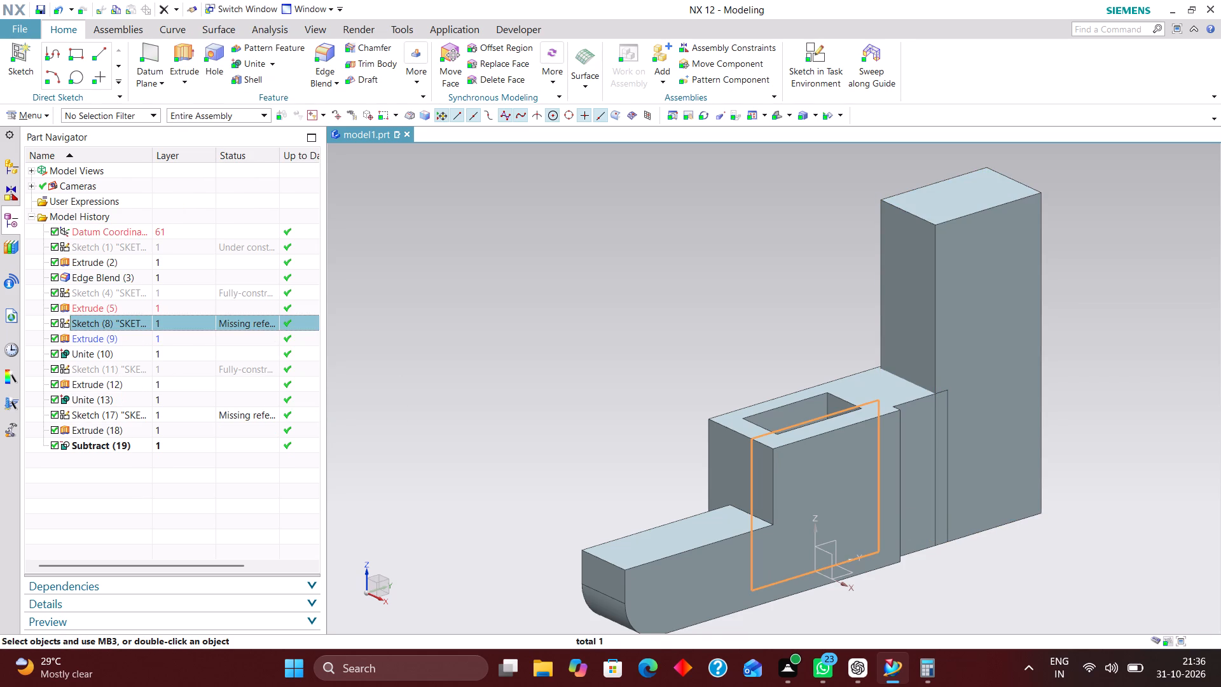
{"action": "middle_click_drag", "start_coordinate": [554, 377], "coordinate": [563, 389]}
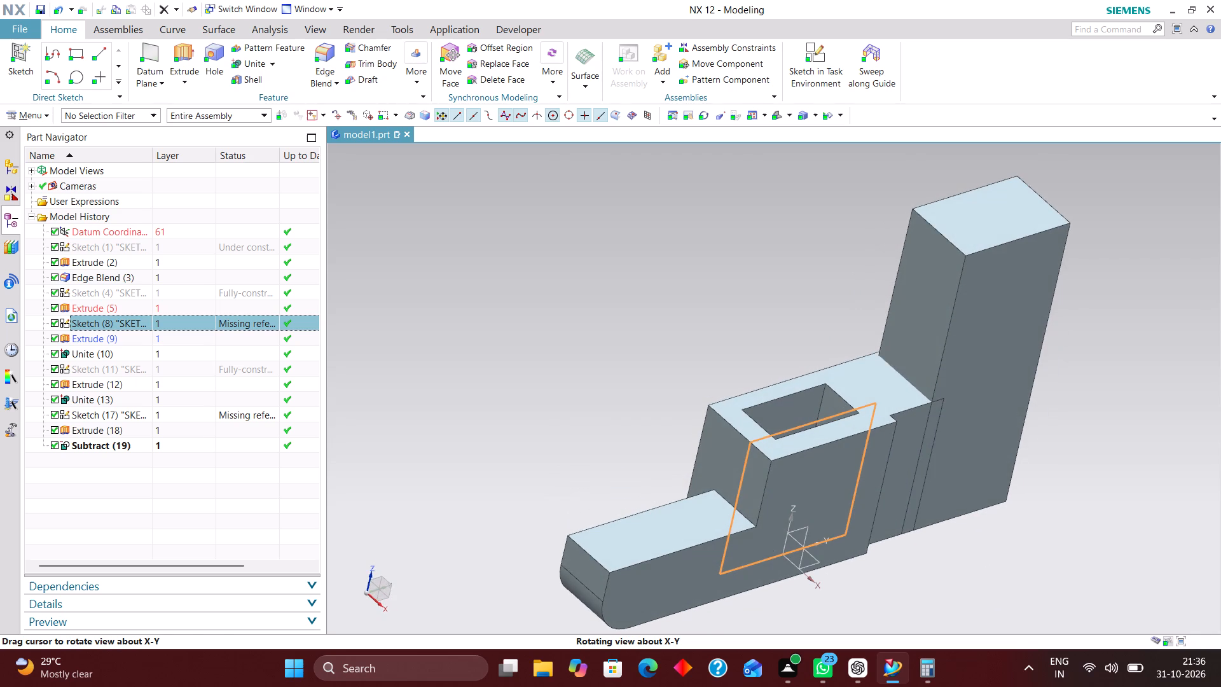
{"action": "middle_click_drag", "start_coordinate": [563, 389], "coordinate": [563, 389]}
{"action": "left_click", "coordinate": [177, 338]}
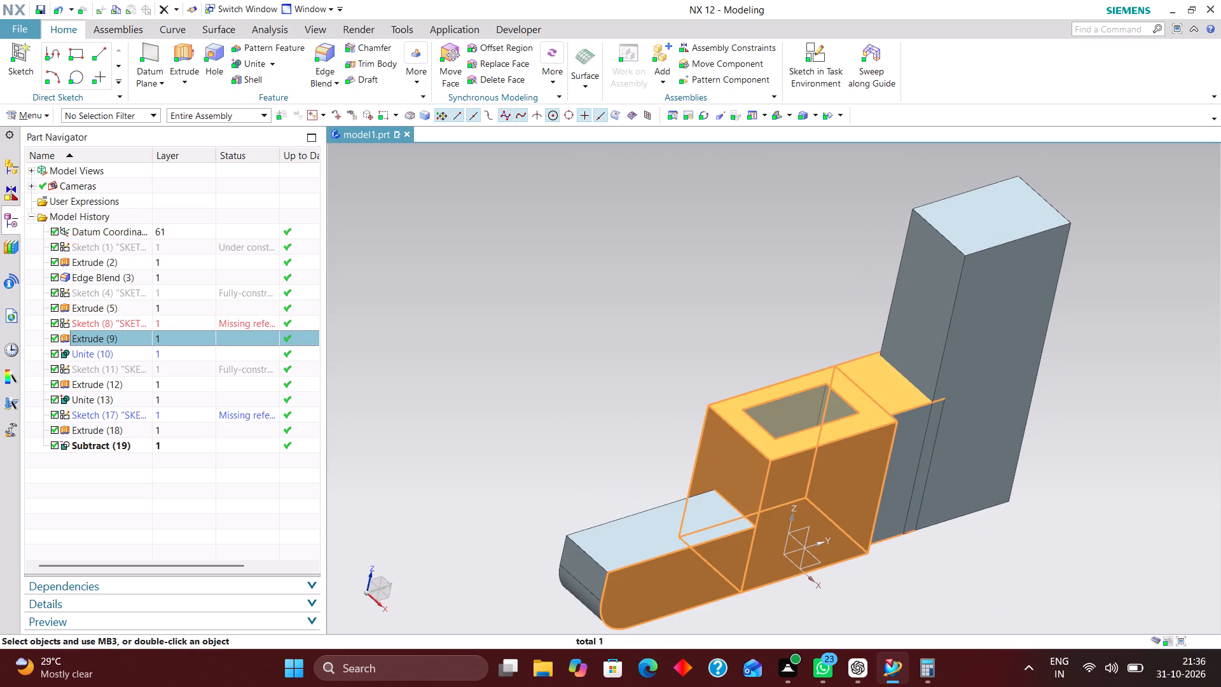
{"action": "left_click", "coordinate": [182, 354]}
{"action": "left_click", "coordinate": [184, 368]}
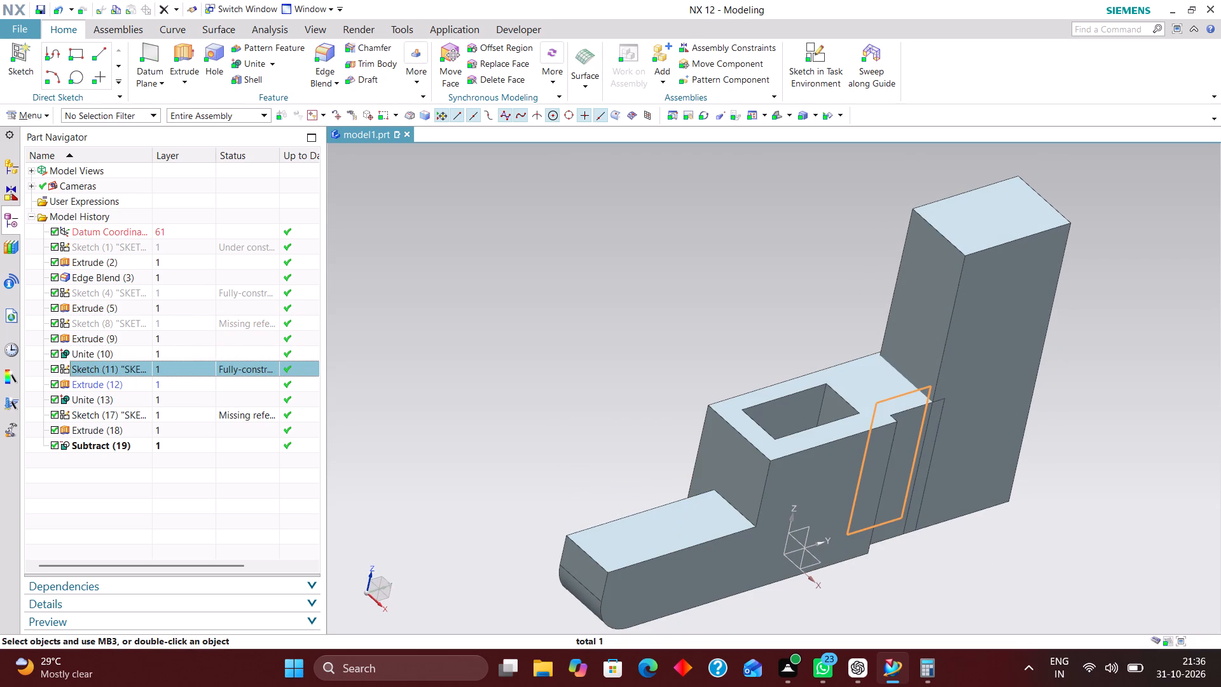
{"action": "left_click", "coordinate": [562, 305]}
Unite the base body containing the pocketed block, as target, with the upright leg as the tool body.
{"action": "middle_click_drag", "start_coordinate": [1115, 515], "coordinate": [1117, 504]}
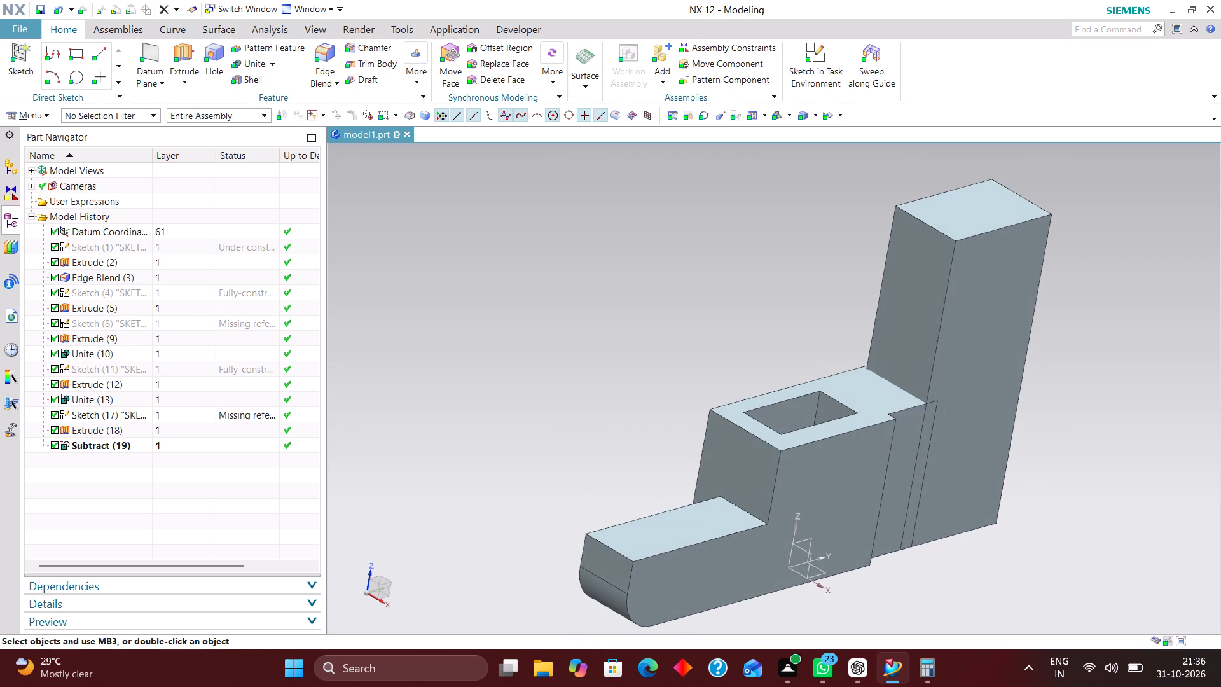
{"action": "left_click", "coordinate": [247, 62]}
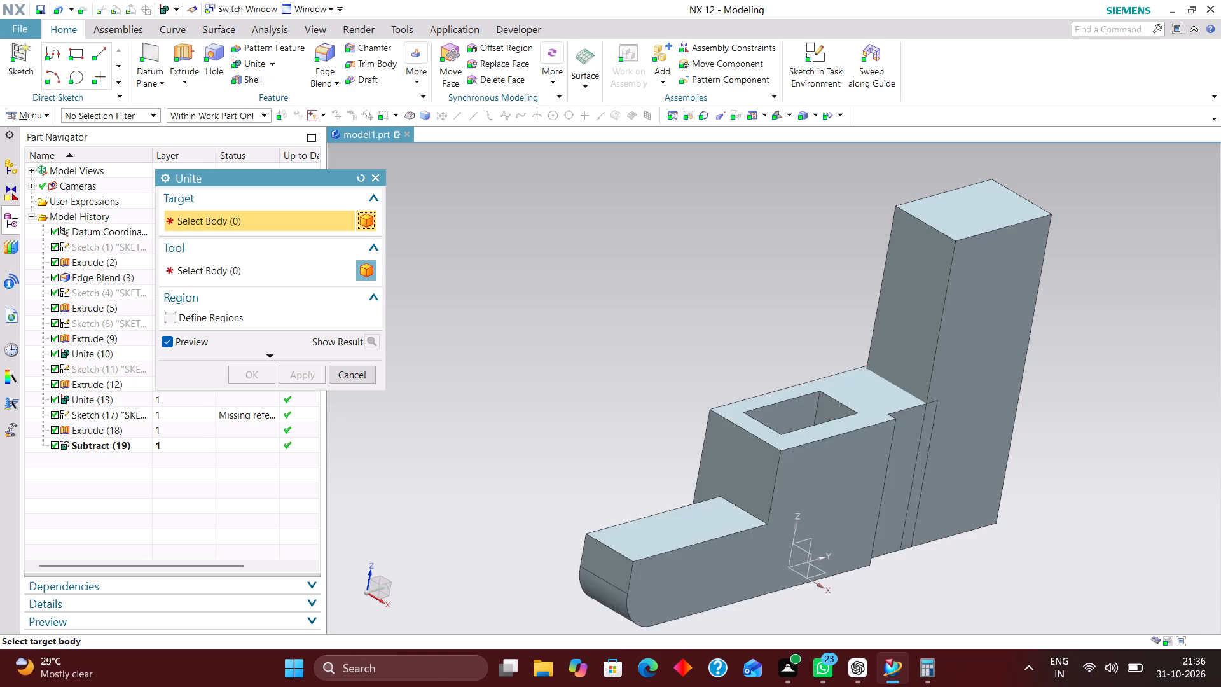
{"action": "left_click", "coordinate": [762, 457]}
{"action": "left_click", "coordinate": [950, 333]}
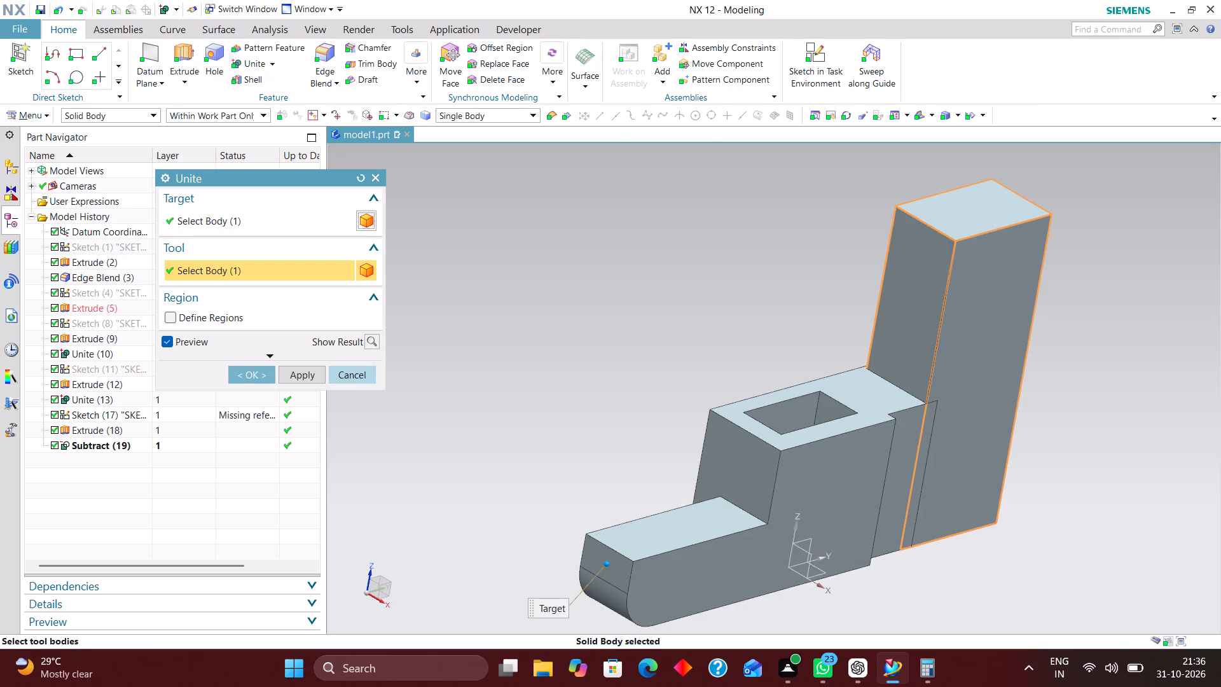
{"action": "left_click", "coordinate": [263, 370]}
{"action": "scroll", "coordinate": [1078, 428], "scroll_direction": "up", "scroll_amount": 1}
{"action": "middle_click_drag", "start_coordinate": [1078, 428], "coordinate": [1091, 412]}
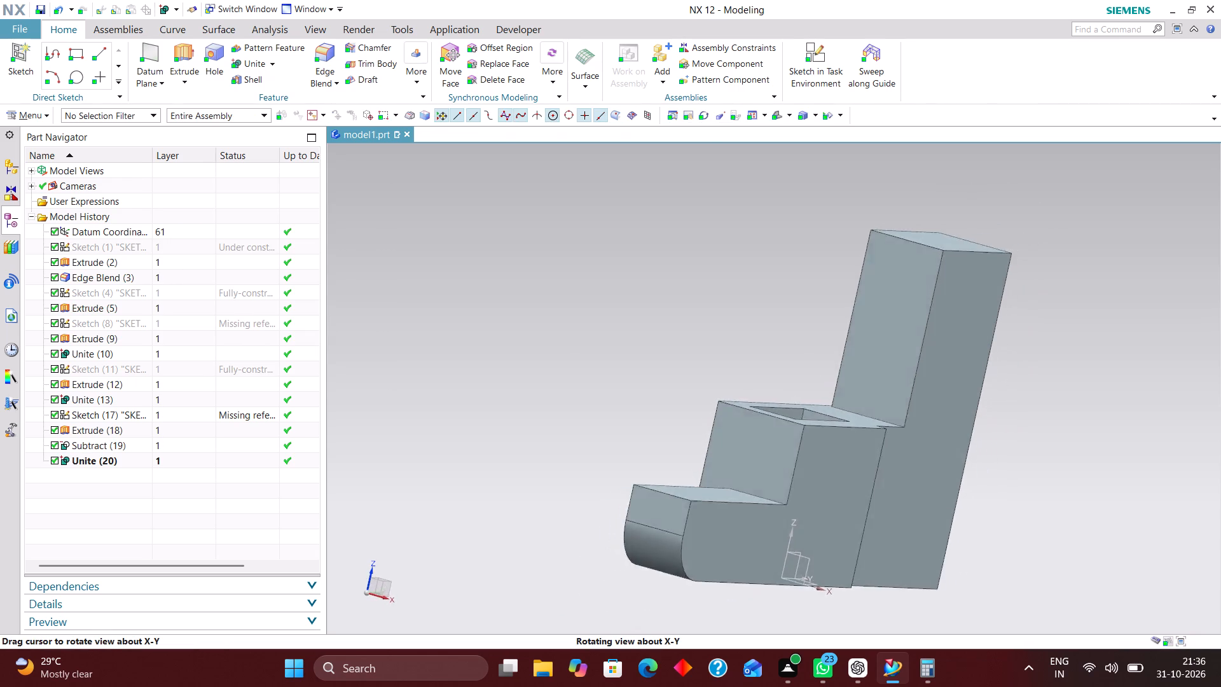
Delete the 12 mm dimension to the upright leg from the middle block's sketch and finish the sketch.
{"action": "middle_click_drag", "start_coordinate": [1091, 412], "coordinate": [1081, 416]}
{"action": "left_click", "coordinate": [172, 321]}
{"action": "right_click", "coordinate": [172, 320]}
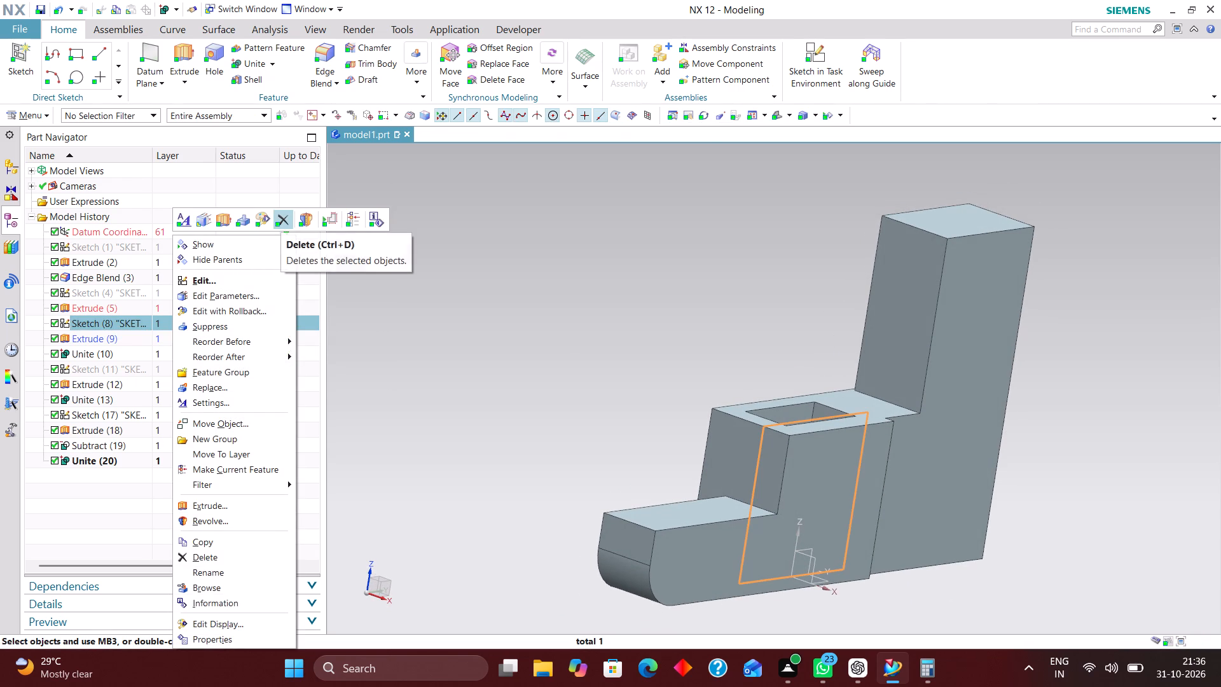
{"action": "left_click", "coordinate": [445, 357]}
{"action": "left_click", "coordinate": [188, 331]}
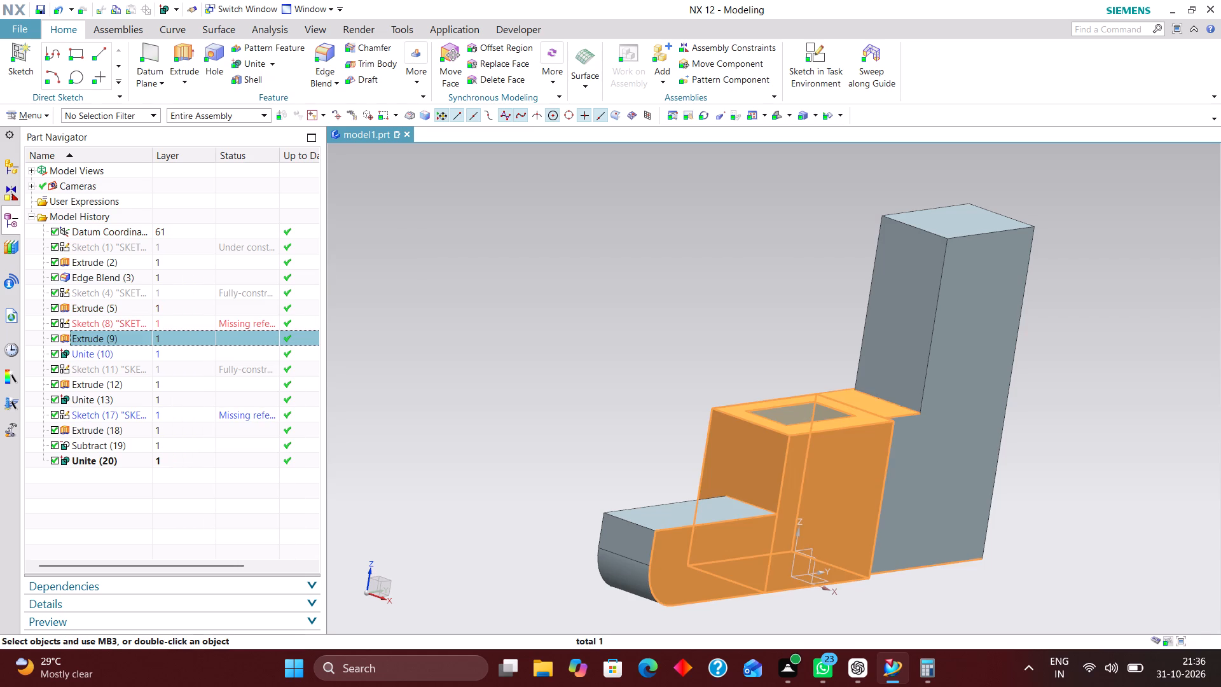
{"action": "left_click", "coordinate": [197, 326]}
{"action": "right_click", "coordinate": [196, 325]}
{"action": "left_click", "coordinate": [280, 76]}
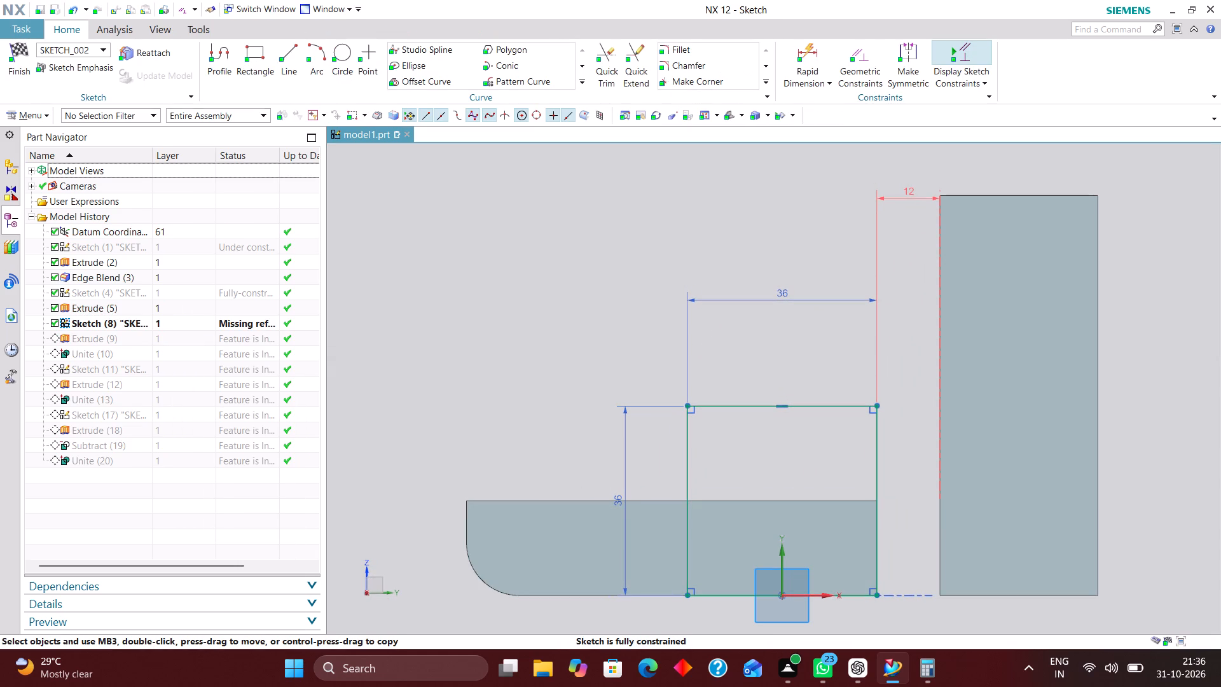
{"action": "right_click_drag", "start_coordinate": [914, 198], "coordinate": [833, 204]}
{"action": "scroll", "coordinate": [803, 277], "scroll_direction": "down", "scroll_amount": 1}
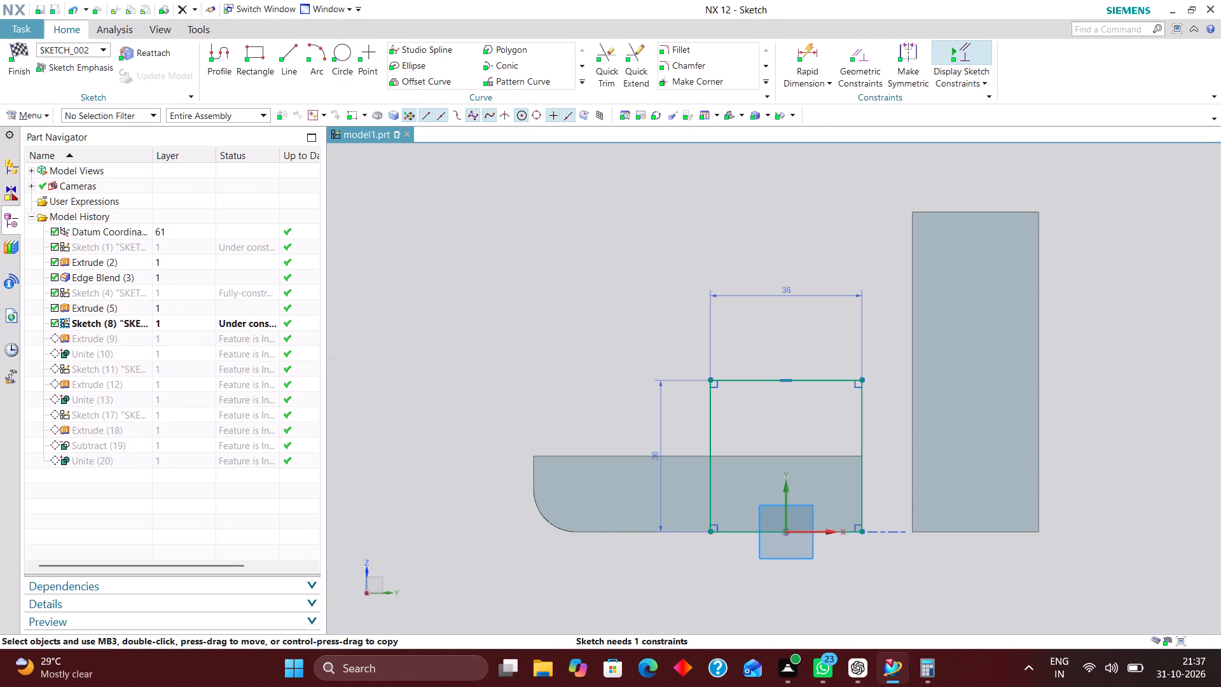
{"action": "left_click", "coordinate": [16, 43]}
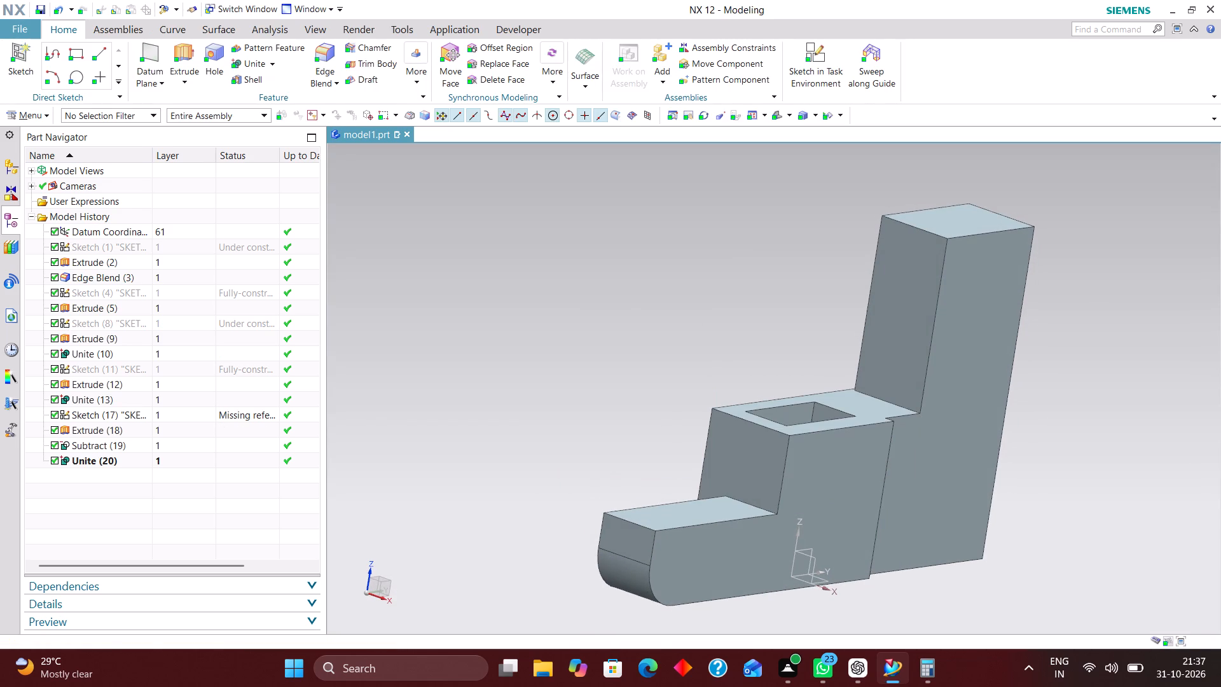
Examine which geometry the upright leg, middle block, connecting block and pocket sketches and the Unite (13) feature correspond to in the model history.
{"action": "middle_click_drag", "start_coordinate": [654, 300], "coordinate": [645, 295]}
{"action": "left_click", "coordinate": [117, 365]}
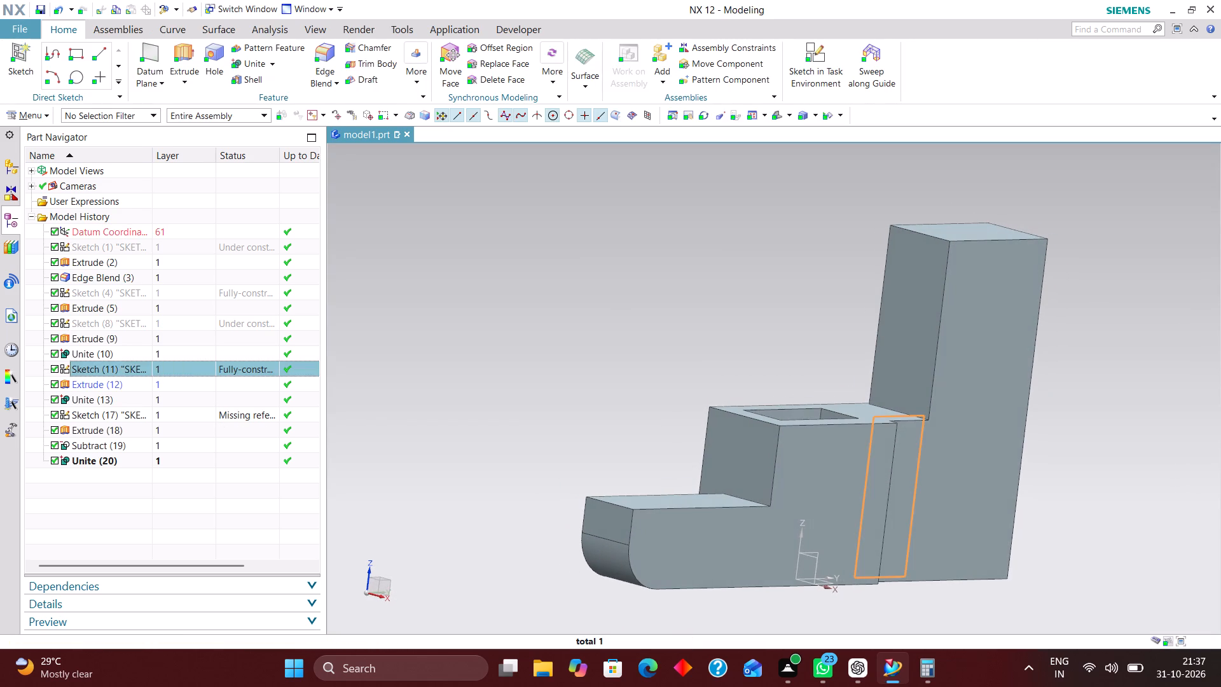
{"action": "left_click", "coordinate": [123, 415]}
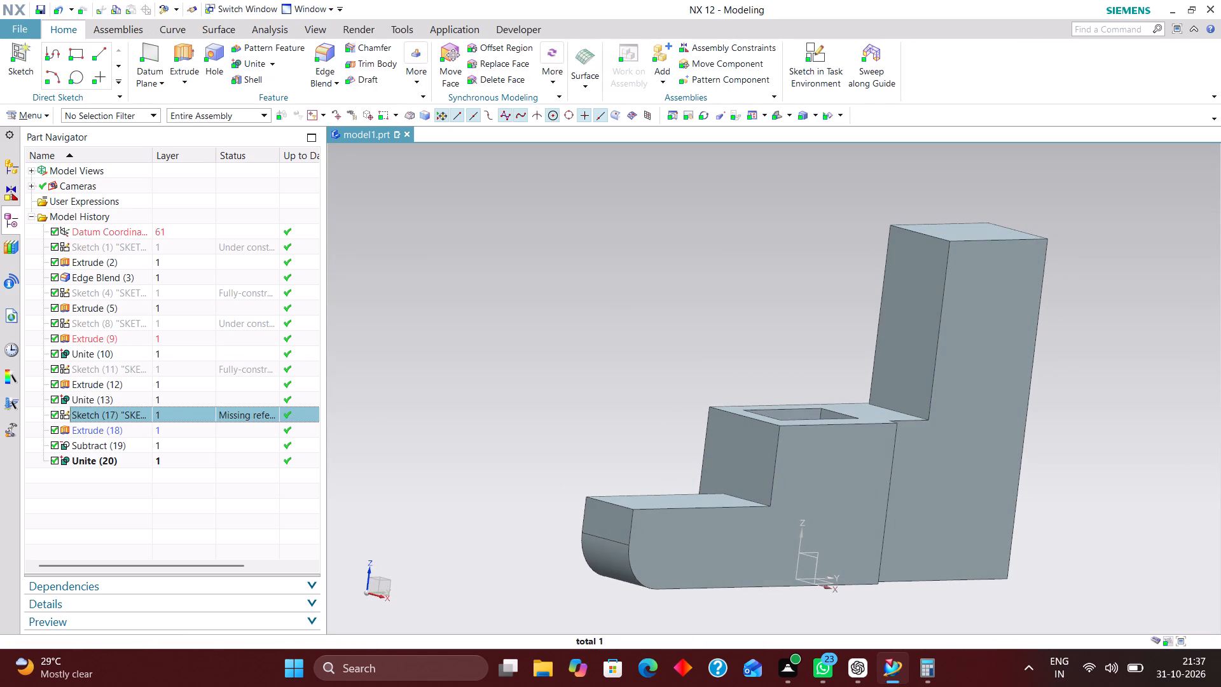
{"action": "left_click", "coordinate": [193, 365]}
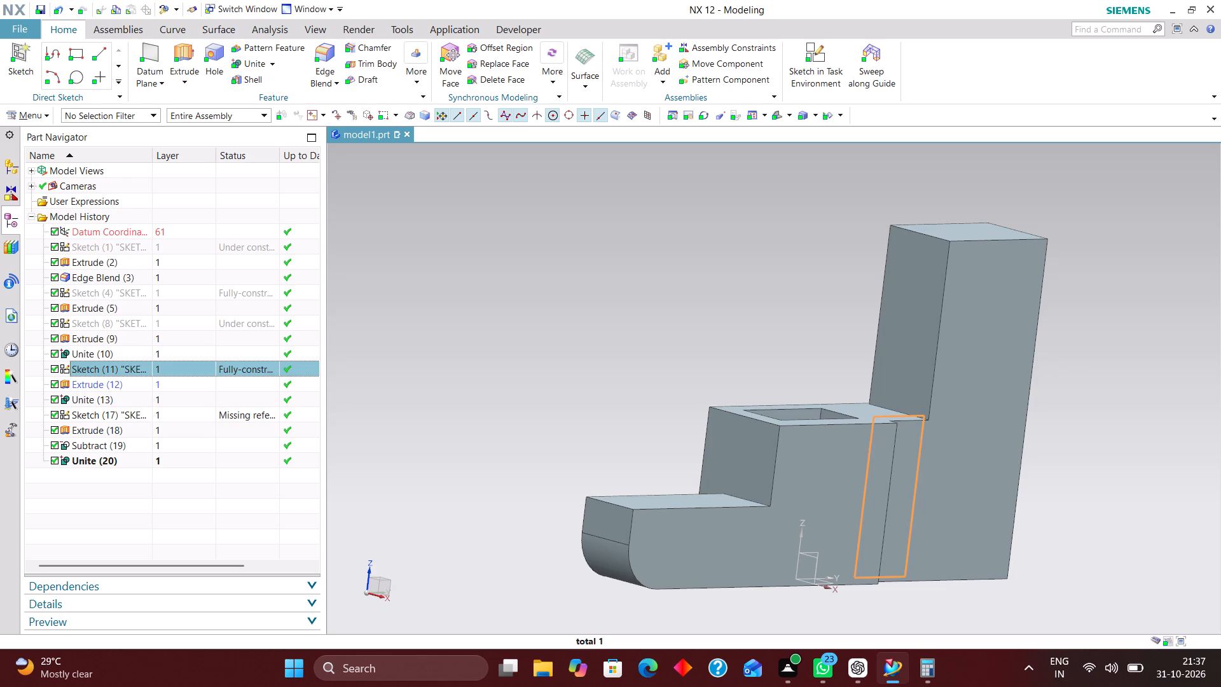
{"action": "left_click", "coordinate": [194, 401]}
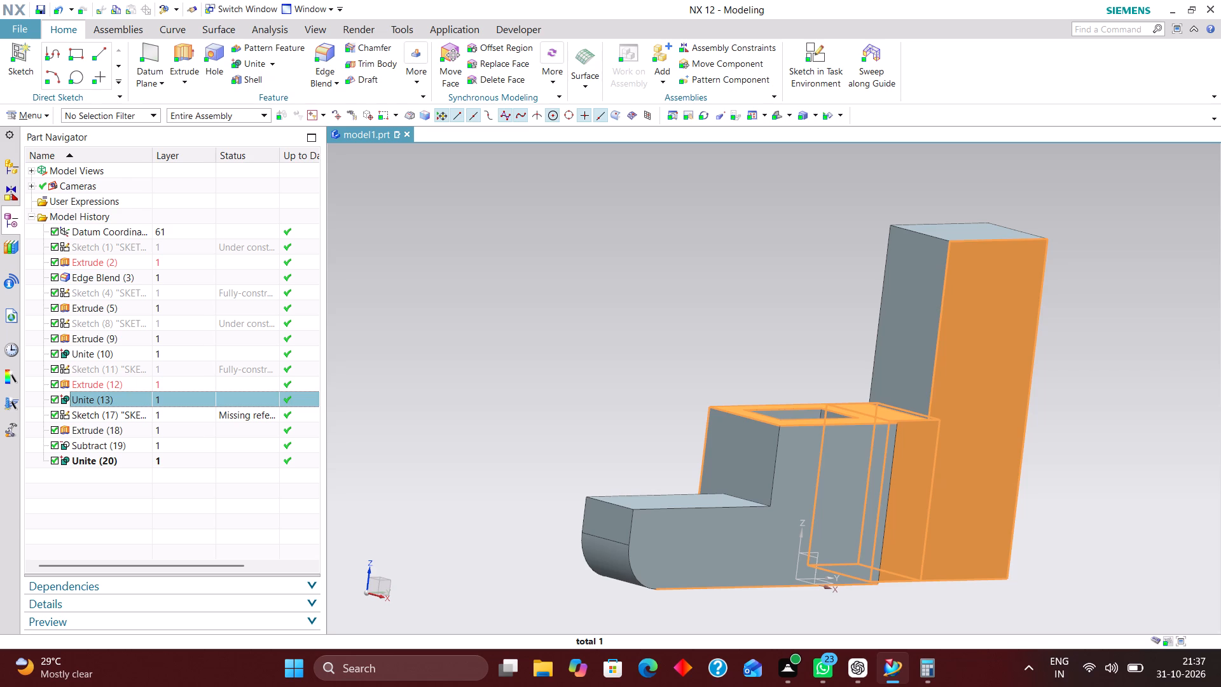
{"action": "left_click", "coordinate": [179, 415]}
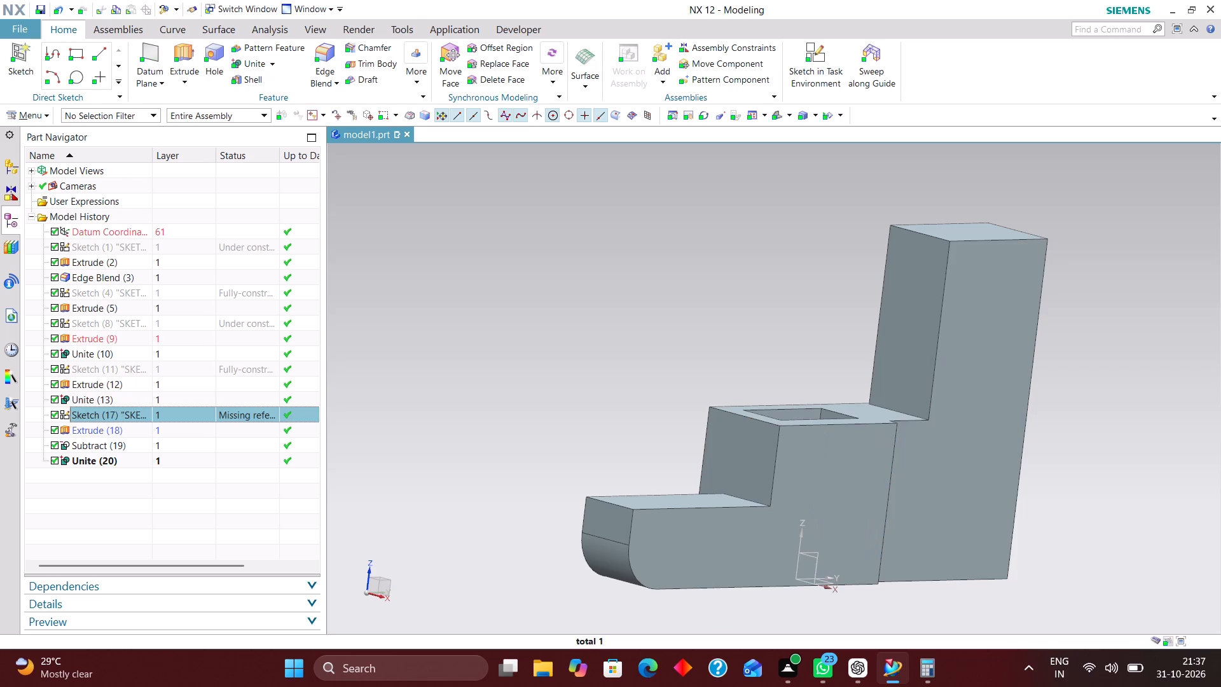
{"action": "middle_click_drag", "start_coordinate": [513, 364], "coordinate": [560, 373]}
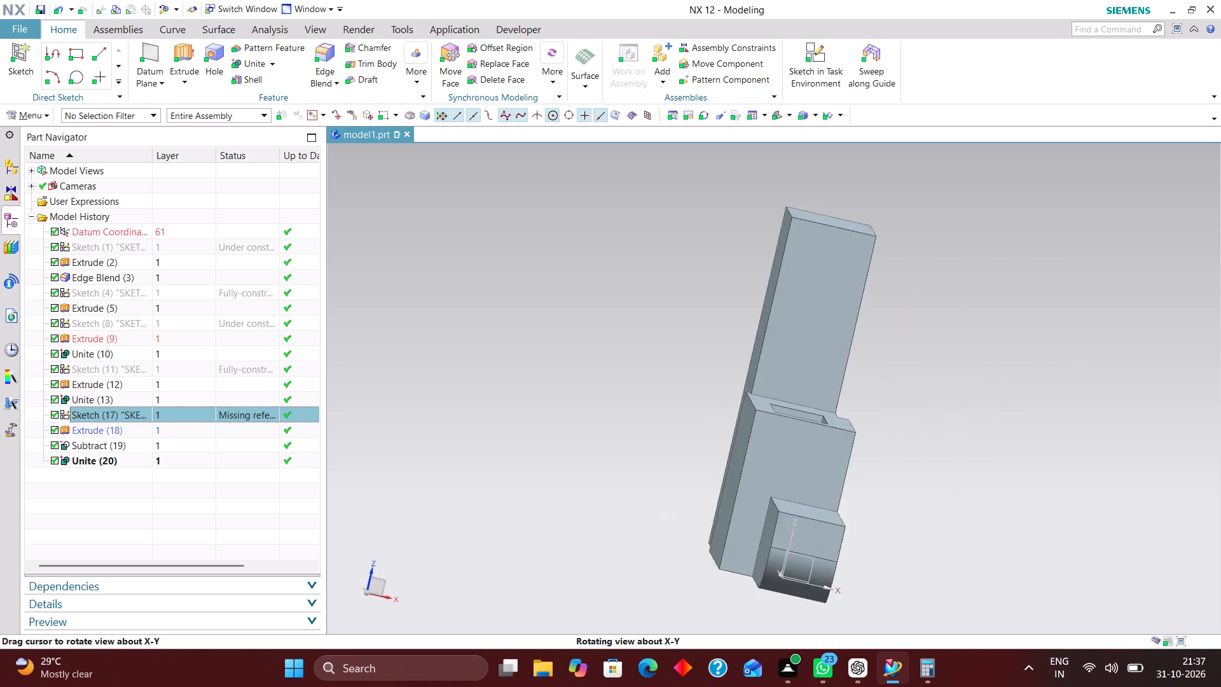
{"action": "middle_click_drag", "start_coordinate": [560, 373], "coordinate": [544, 381]}
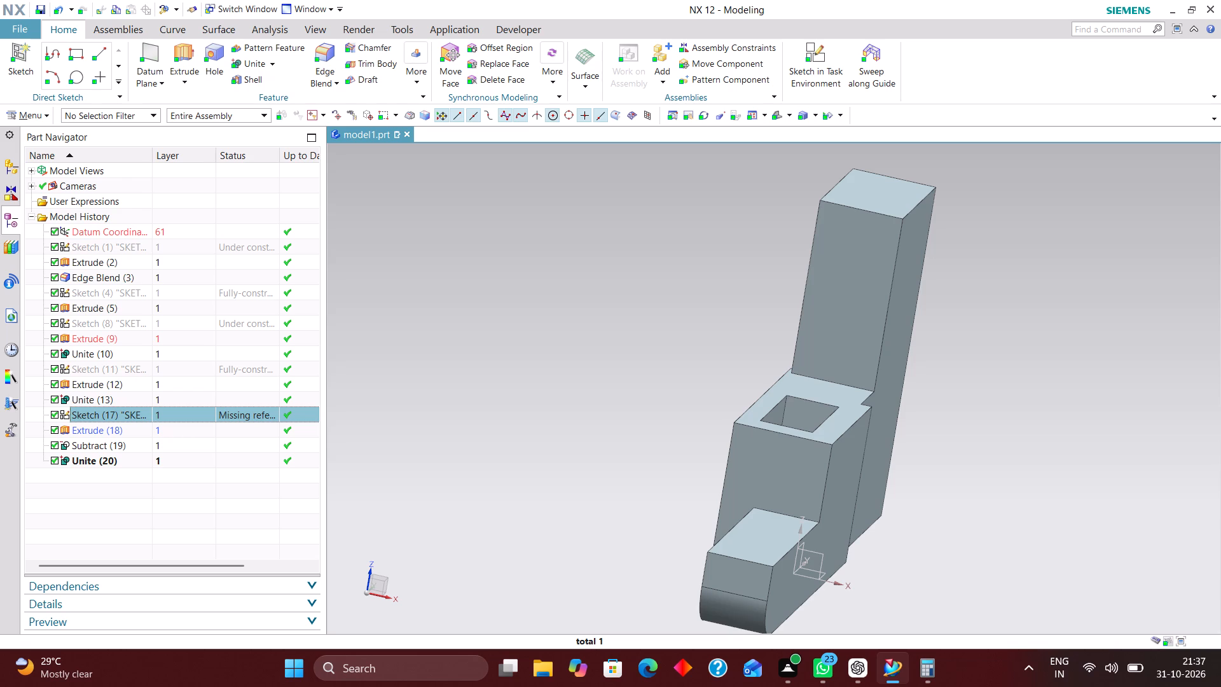
{"action": "middle_click_drag", "start_coordinate": [898, 518], "coordinate": [883, 510]}
{"action": "left_click", "coordinate": [174, 328]}
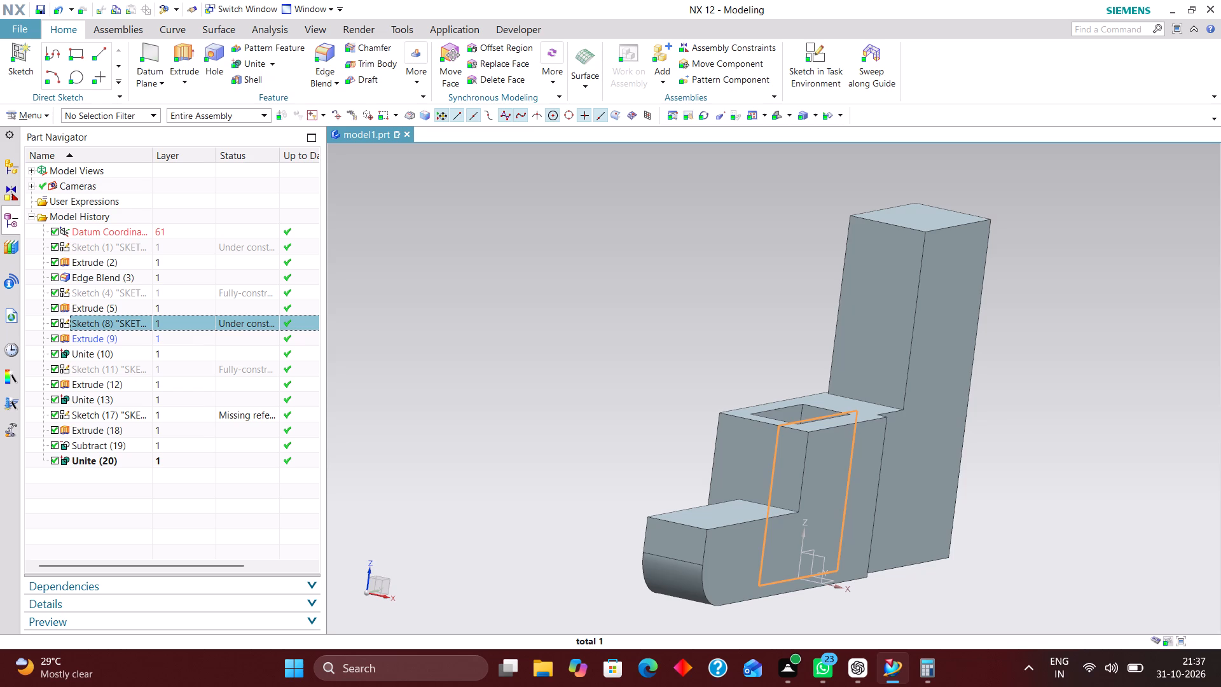
{"action": "left_click", "coordinate": [181, 290]}
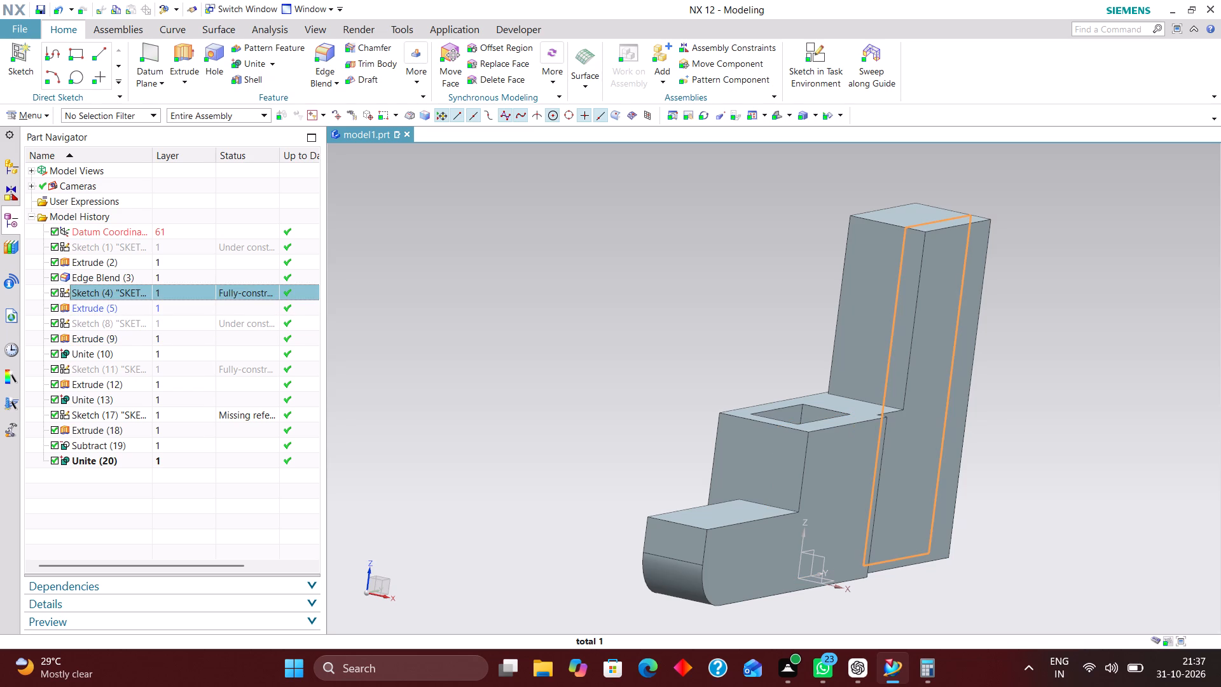
{"action": "left_click", "coordinate": [186, 321]}
{"action": "left_click", "coordinate": [181, 366]}
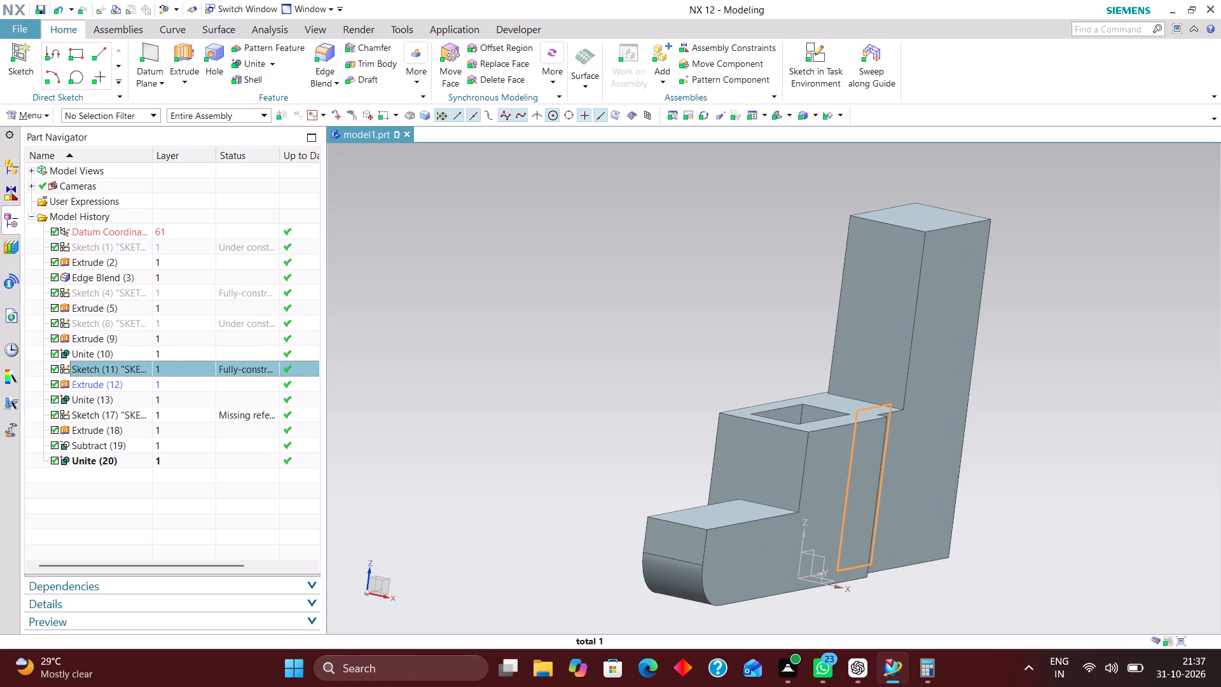
{"action": "left_click", "coordinate": [181, 319]}
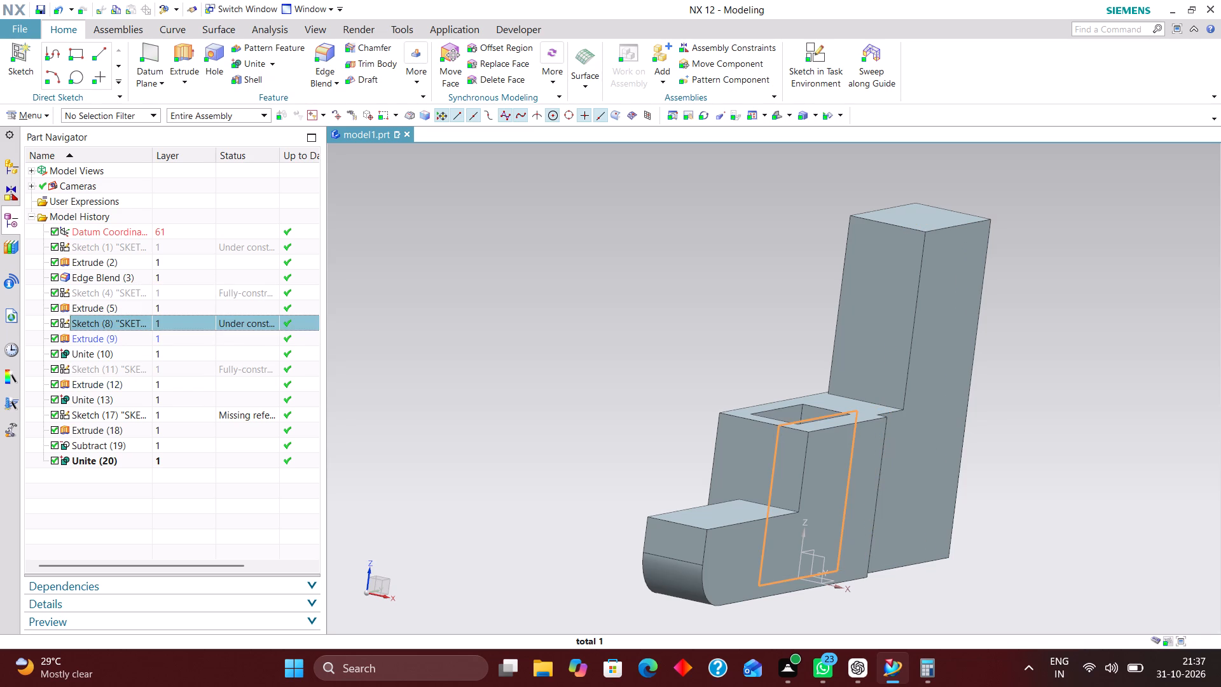
{"action": "left_click", "coordinate": [177, 366]}
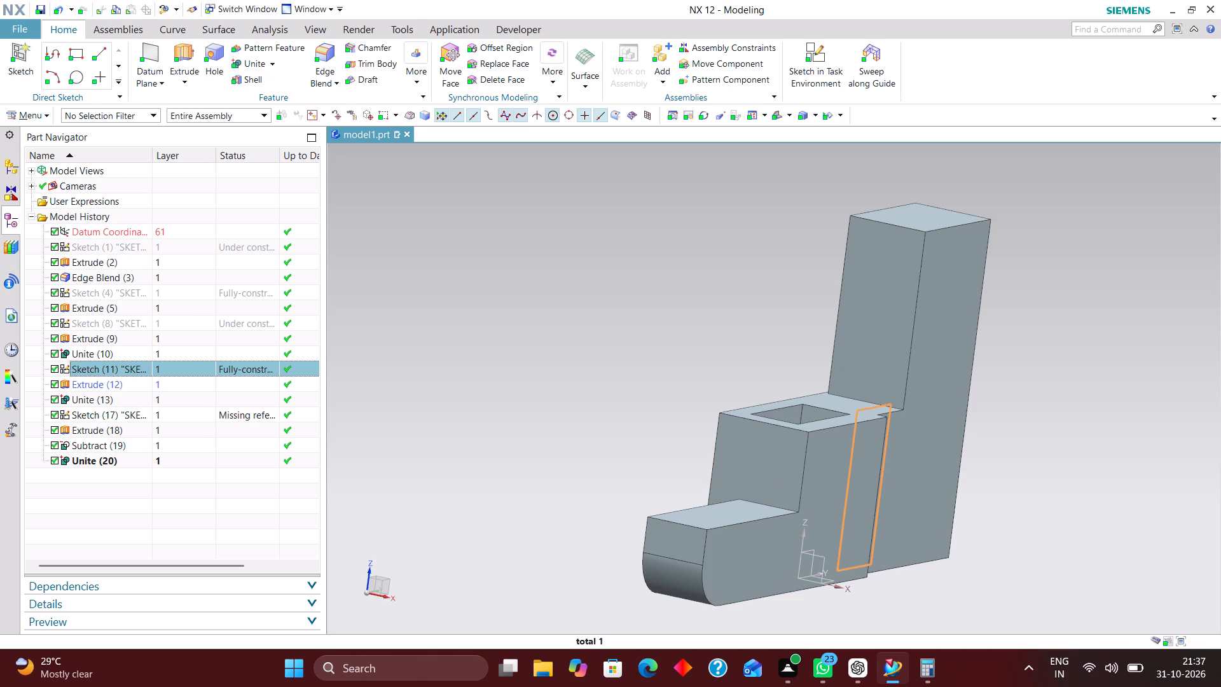
Reorder the connecting block's sketch, extrusion and unite ahead of the middle block's sketch in the model history.
{"action": "left_click", "coordinate": [181, 368], "text": "ctrl"}
{"action": "left_click", "coordinate": [180, 380], "text": "ctrl"}
{"action": "left_click", "coordinate": [177, 396], "text": "ctrl"}
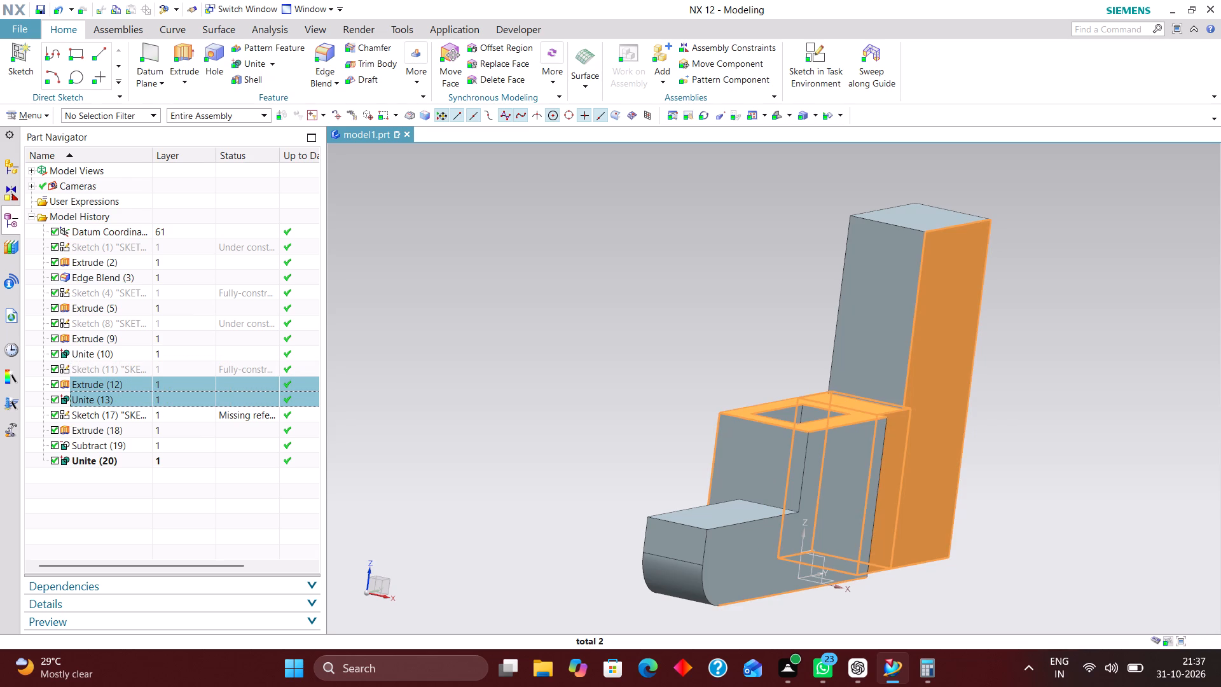
{"action": "left_click", "coordinate": [181, 366], "text": "ctrl"}
{"action": "left_click_drag", "start_coordinate": [177, 373], "coordinate": [170, 324]}
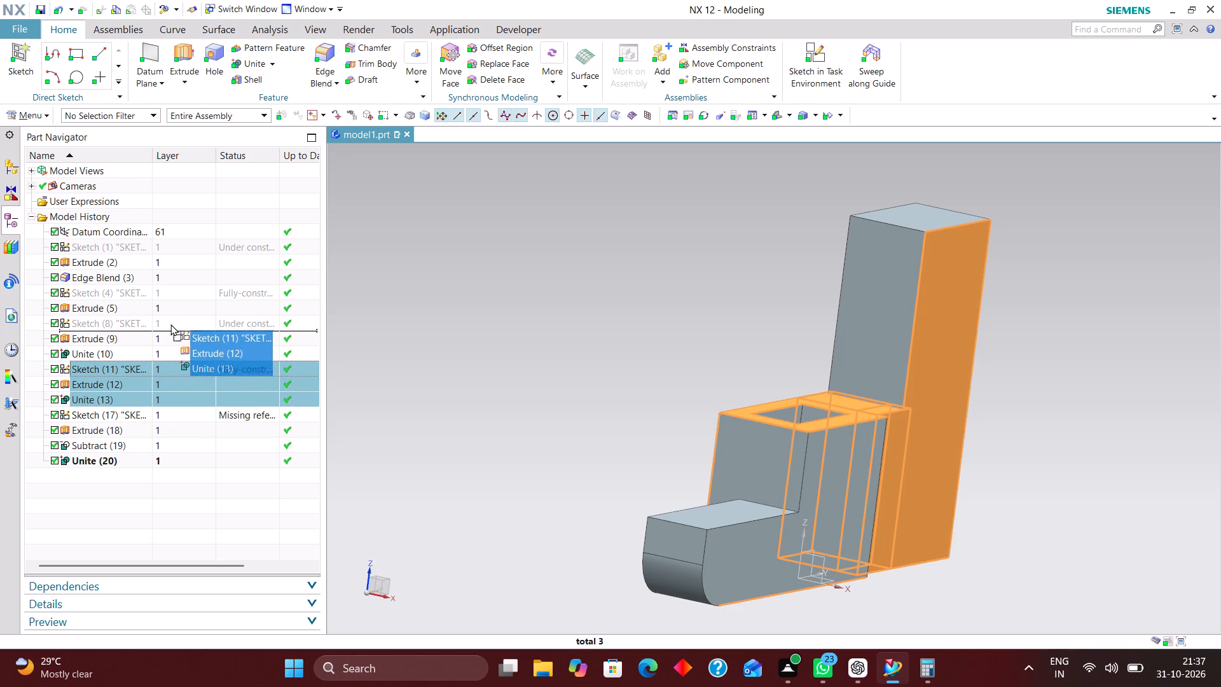
{"action": "left_click_drag", "start_coordinate": [170, 324], "coordinate": [172, 321]}
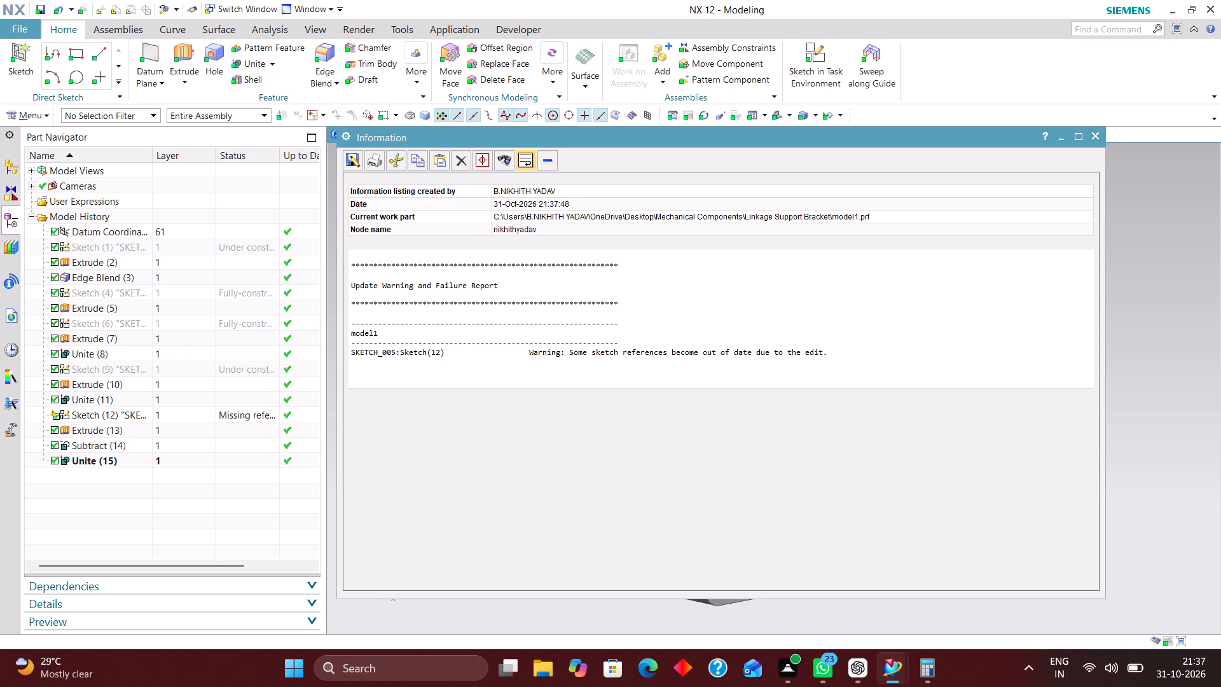
{"action": "left_click", "coordinate": [1093, 137]}
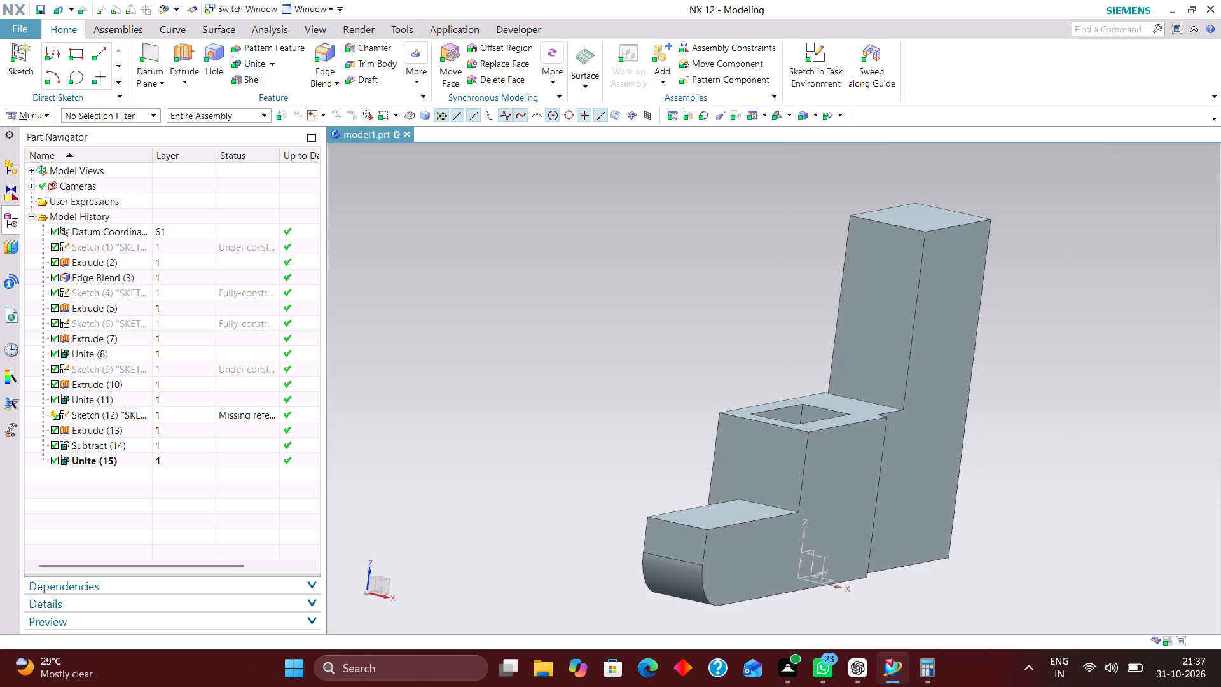
Check the reordered connecting block and middle block features against the geometry in the model.
{"action": "left_click", "coordinate": [175, 322]}
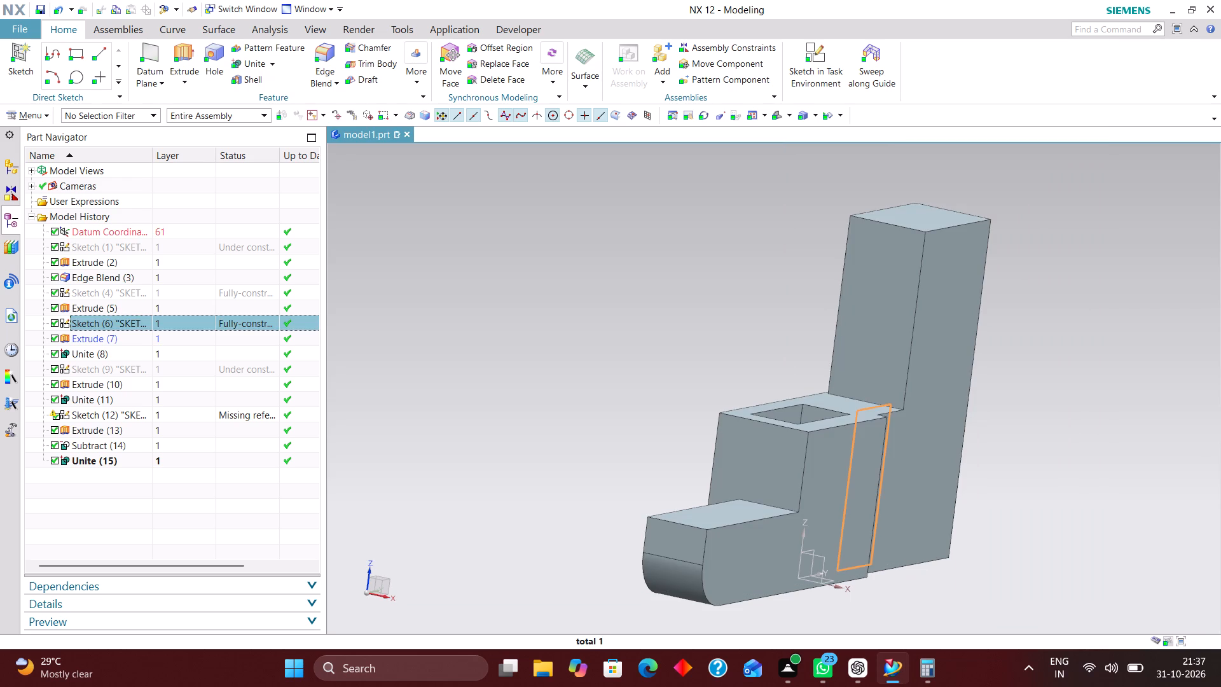
{"action": "left_click", "coordinate": [179, 336]}
{"action": "left_click", "coordinate": [177, 350]}
{"action": "left_click", "coordinate": [184, 370]}
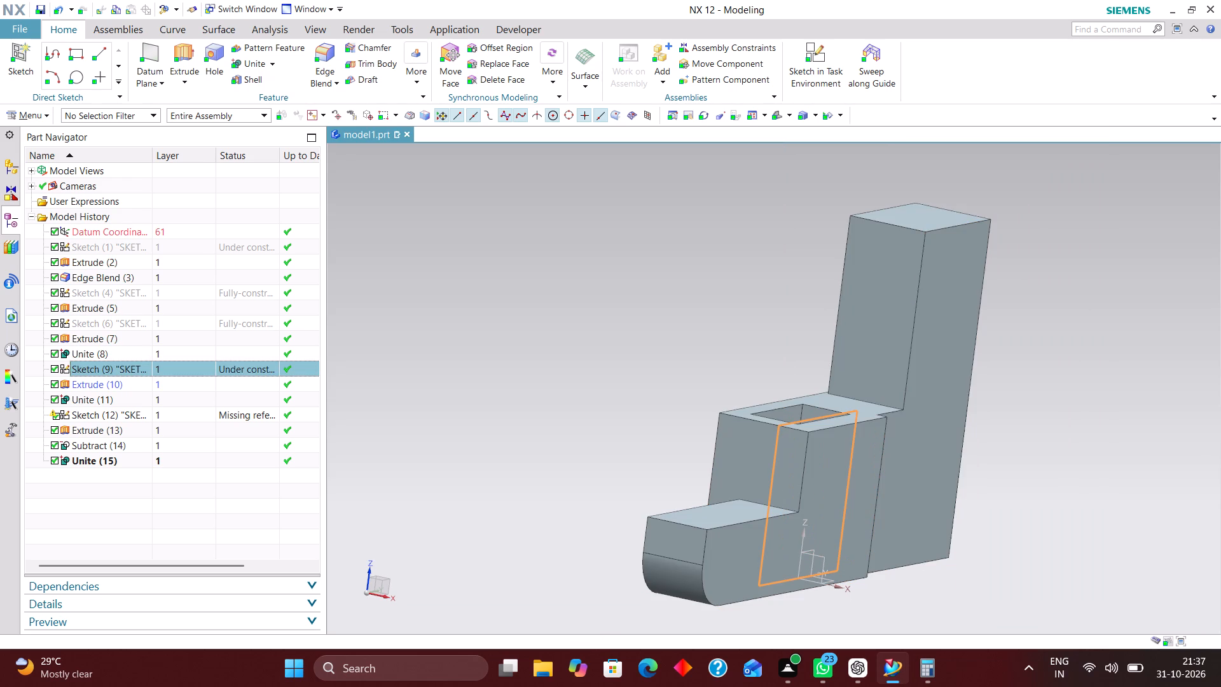
{"action": "middle_click_drag", "start_coordinate": [471, 362], "coordinate": [452, 384]}
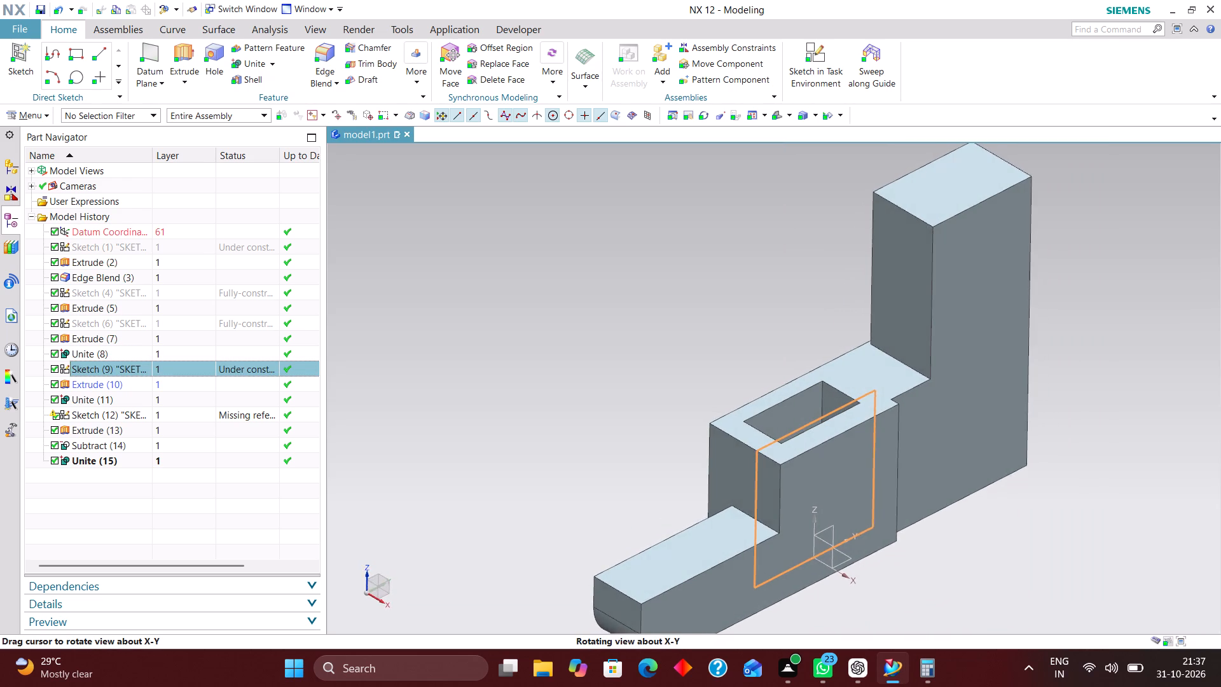
{"action": "middle_click_drag", "start_coordinate": [452, 384], "coordinate": [457, 382]}
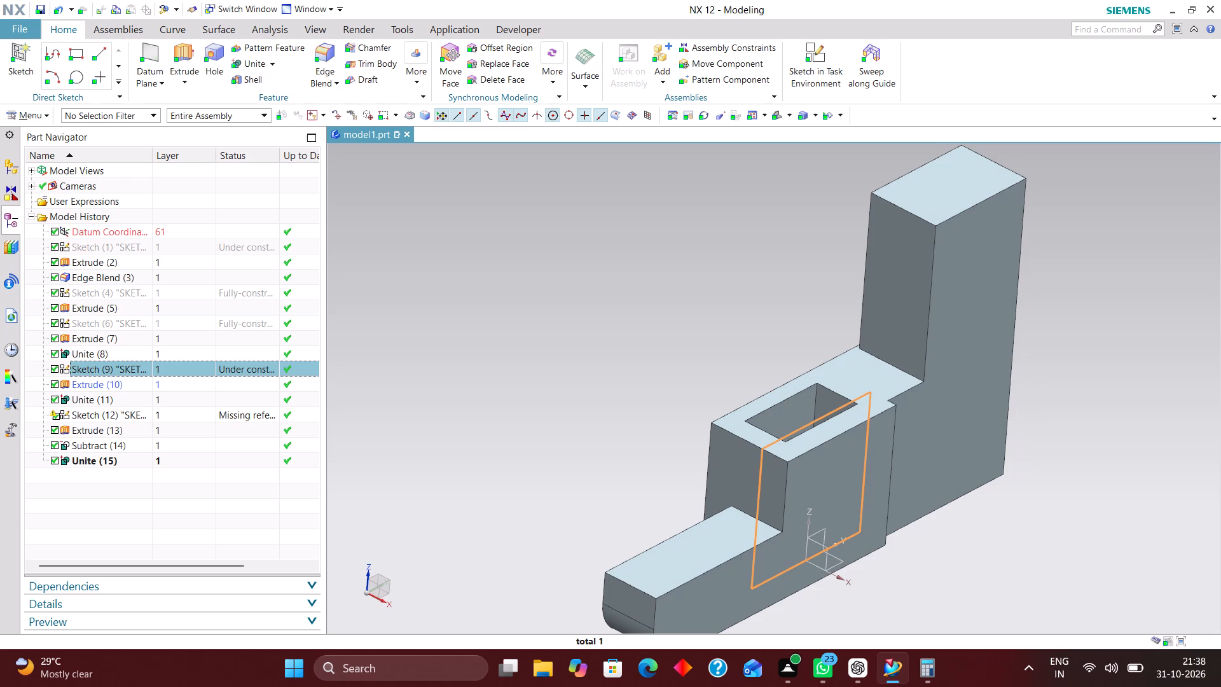
{"action": "left_click", "coordinate": [198, 326]}
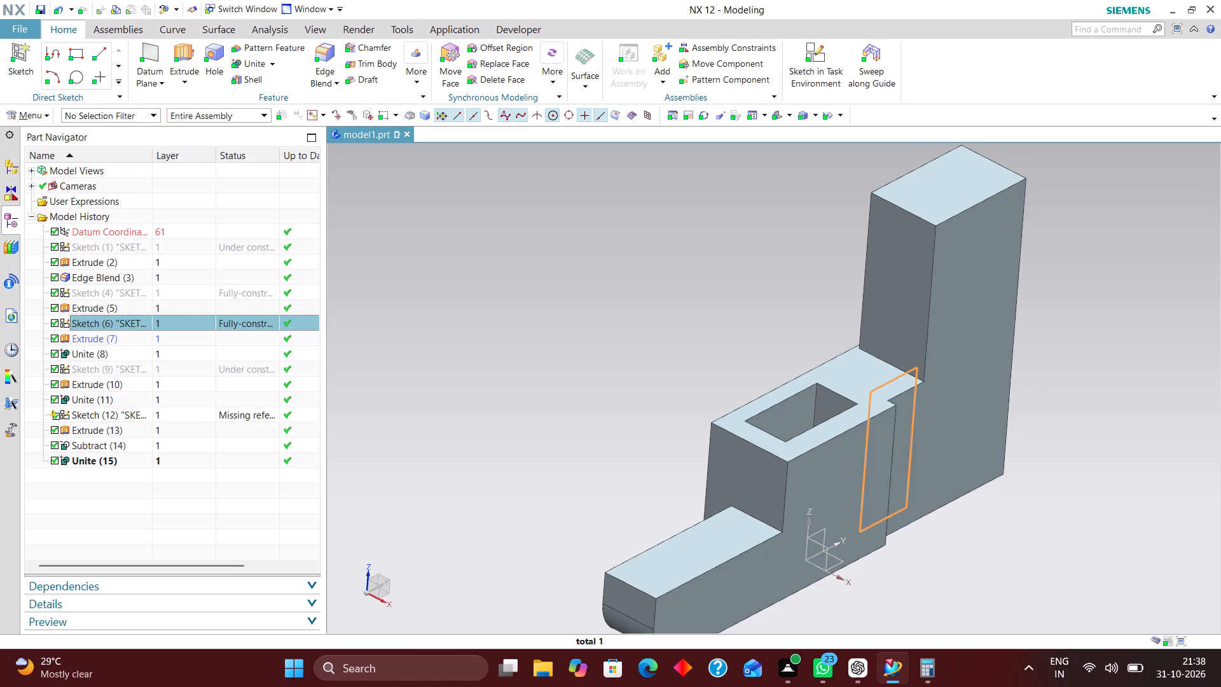
Open the connecting block's extrusion to examine its section and limits, leaving its parameters as they are.
{"action": "left_click", "coordinate": [122, 340]}
{"action": "right_click", "coordinate": [124, 341]}
{"action": "left_click", "coordinate": [219, 62]}
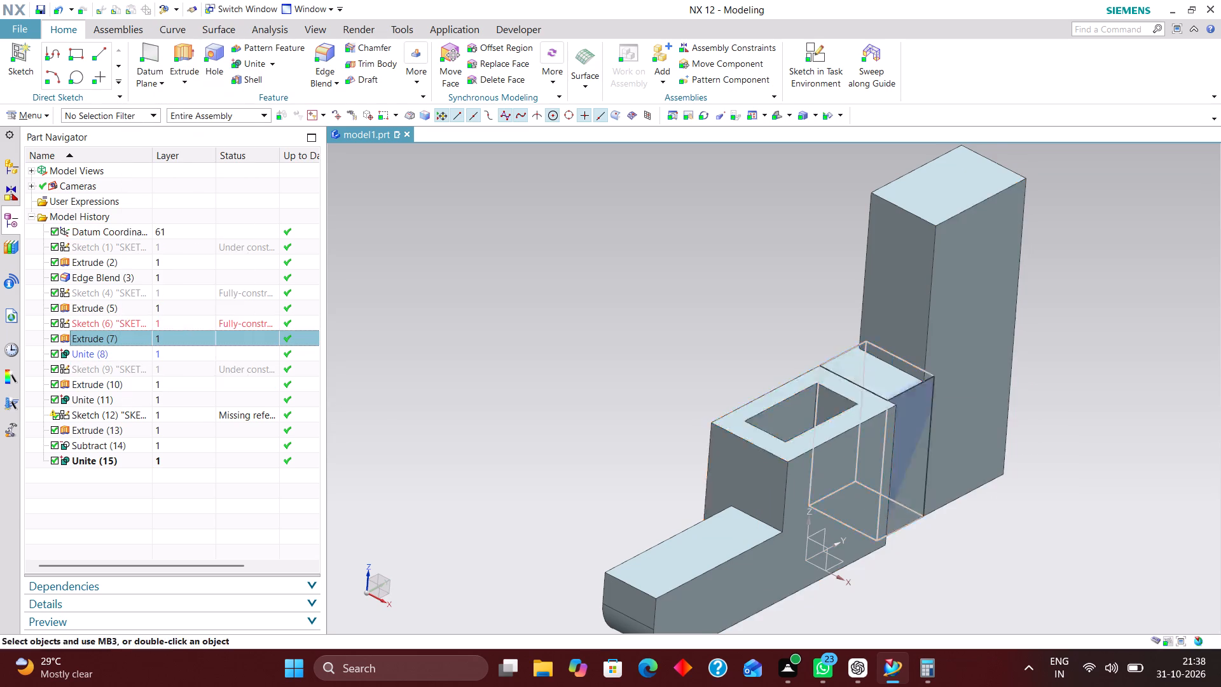
{"action": "middle_click_drag", "start_coordinate": [597, 353], "coordinate": [572, 330]}
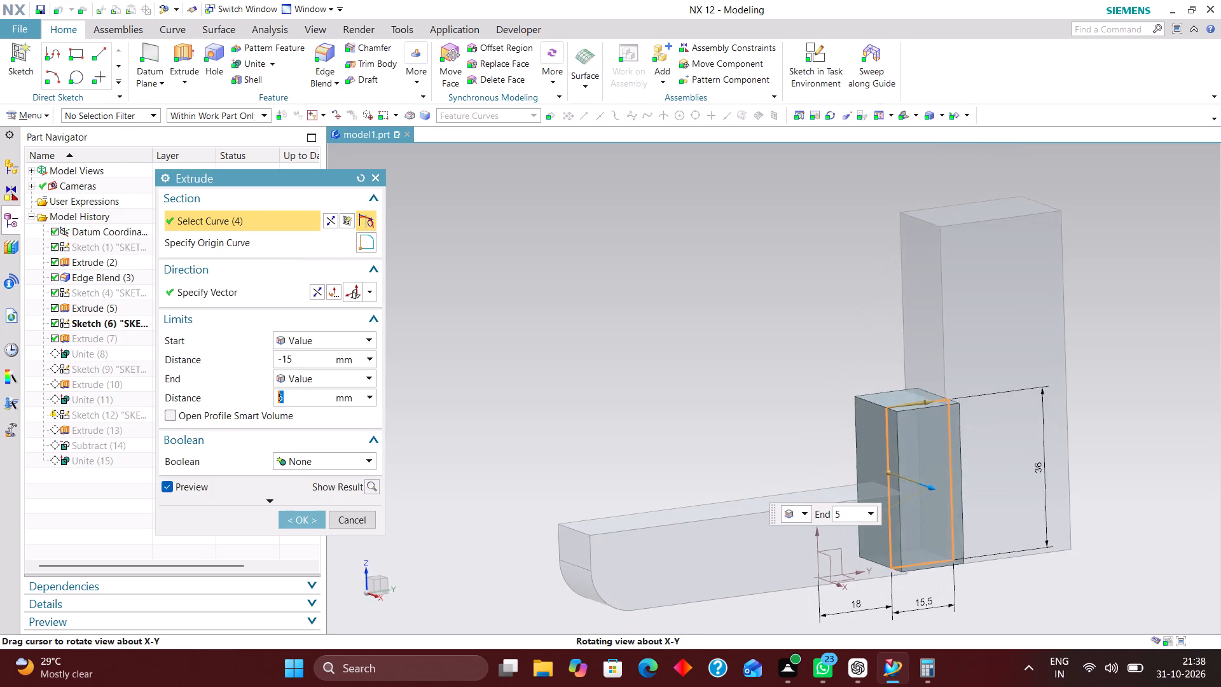
{"action": "middle_click_drag", "start_coordinate": [572, 330], "coordinate": [577, 335]}
{"action": "left_click", "coordinate": [346, 521]}
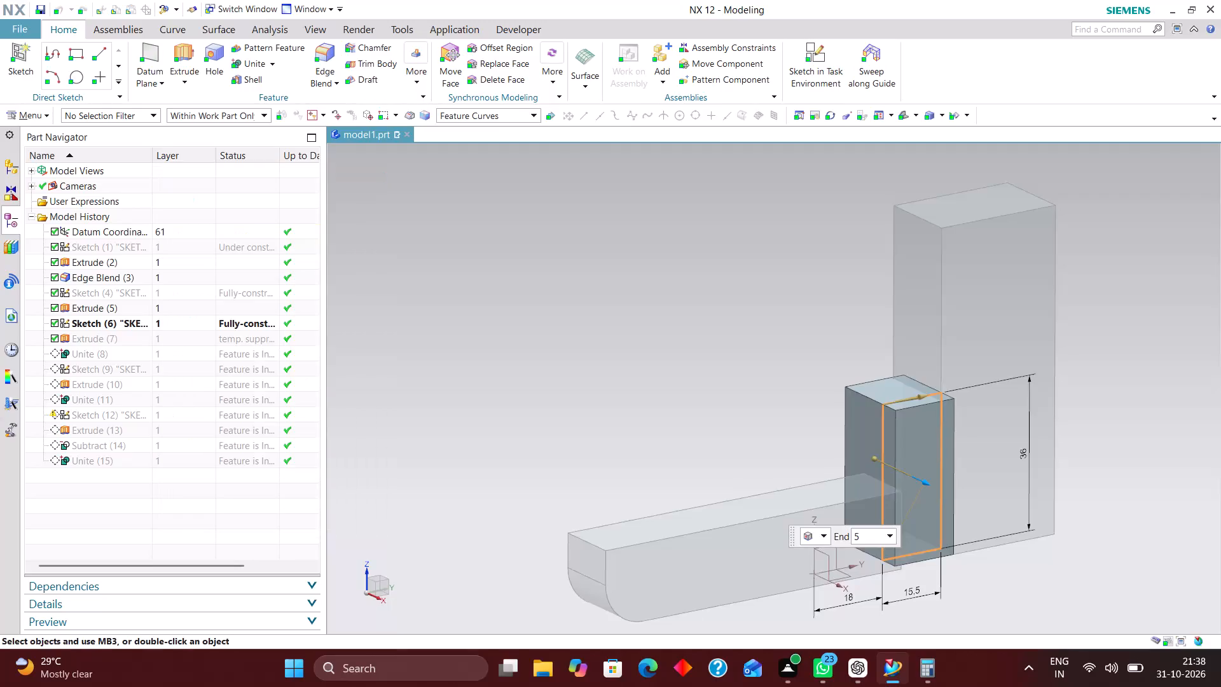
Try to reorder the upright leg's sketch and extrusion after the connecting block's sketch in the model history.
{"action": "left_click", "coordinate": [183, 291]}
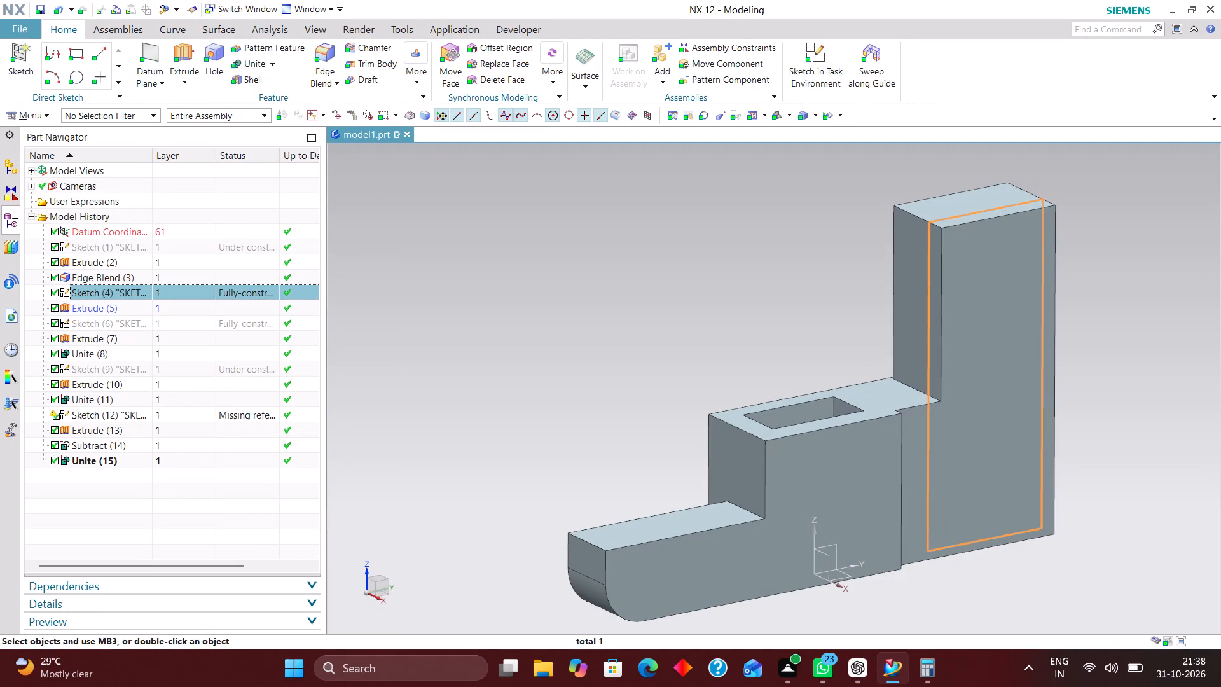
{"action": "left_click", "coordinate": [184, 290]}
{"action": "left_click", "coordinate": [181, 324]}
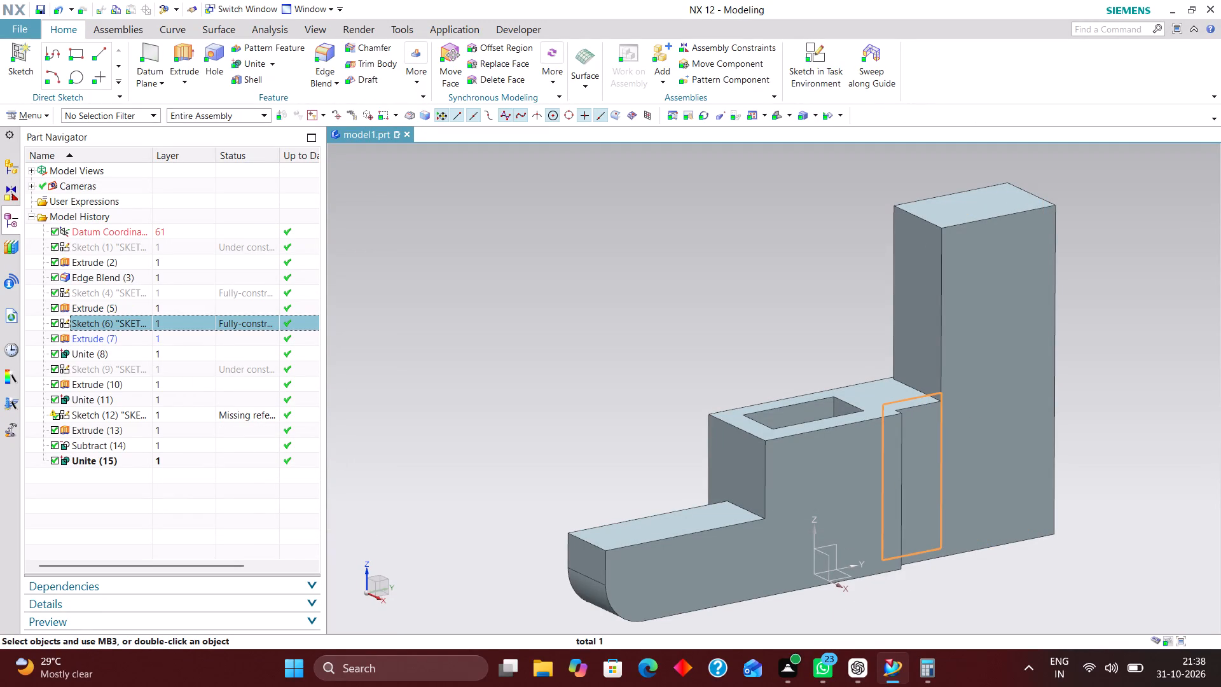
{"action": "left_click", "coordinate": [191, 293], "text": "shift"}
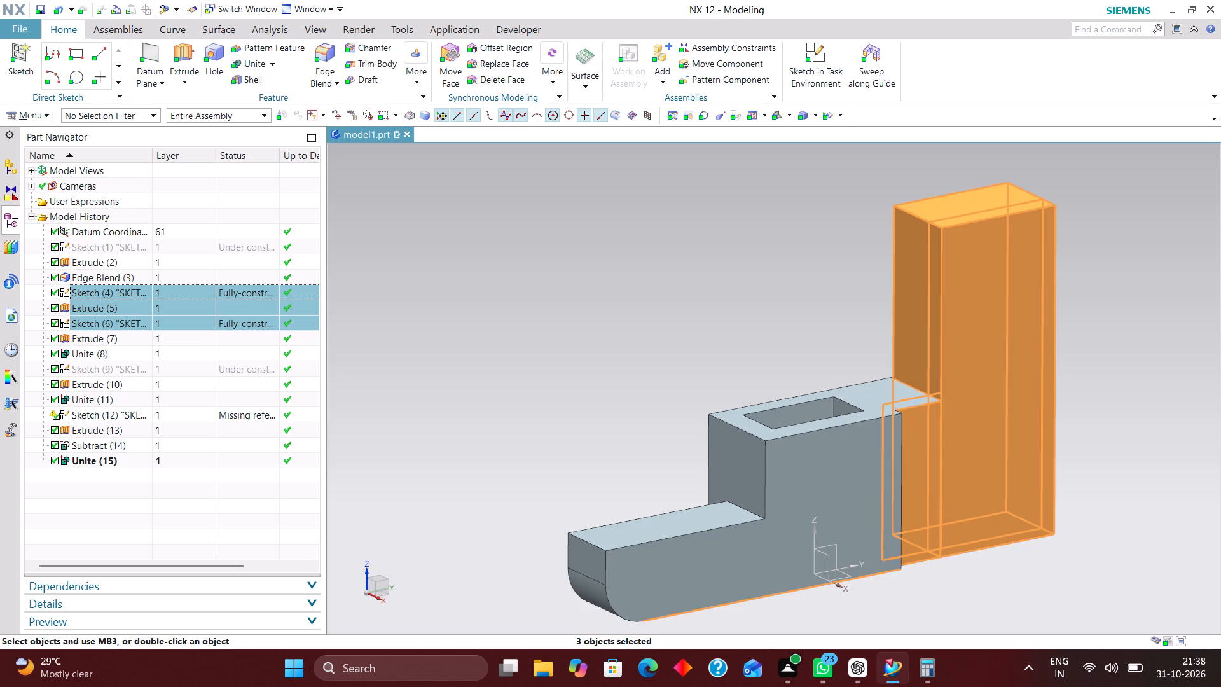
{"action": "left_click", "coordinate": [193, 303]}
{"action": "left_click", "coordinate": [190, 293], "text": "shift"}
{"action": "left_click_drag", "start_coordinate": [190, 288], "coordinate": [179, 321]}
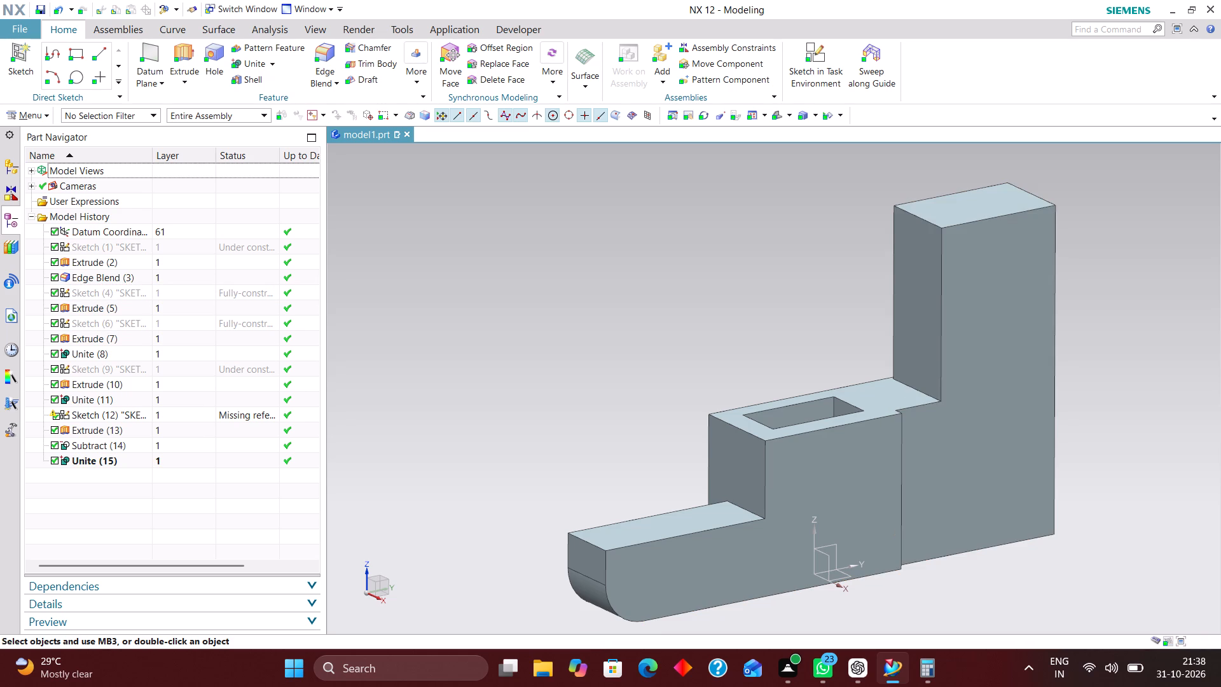
Check which geometry the sketches and extrusions of the upright leg and connecting block correspond to.
{"action": "left_click", "coordinate": [172, 290]}
{"action": "left_click", "coordinate": [171, 307]}
{"action": "left_click", "coordinate": [164, 323]}
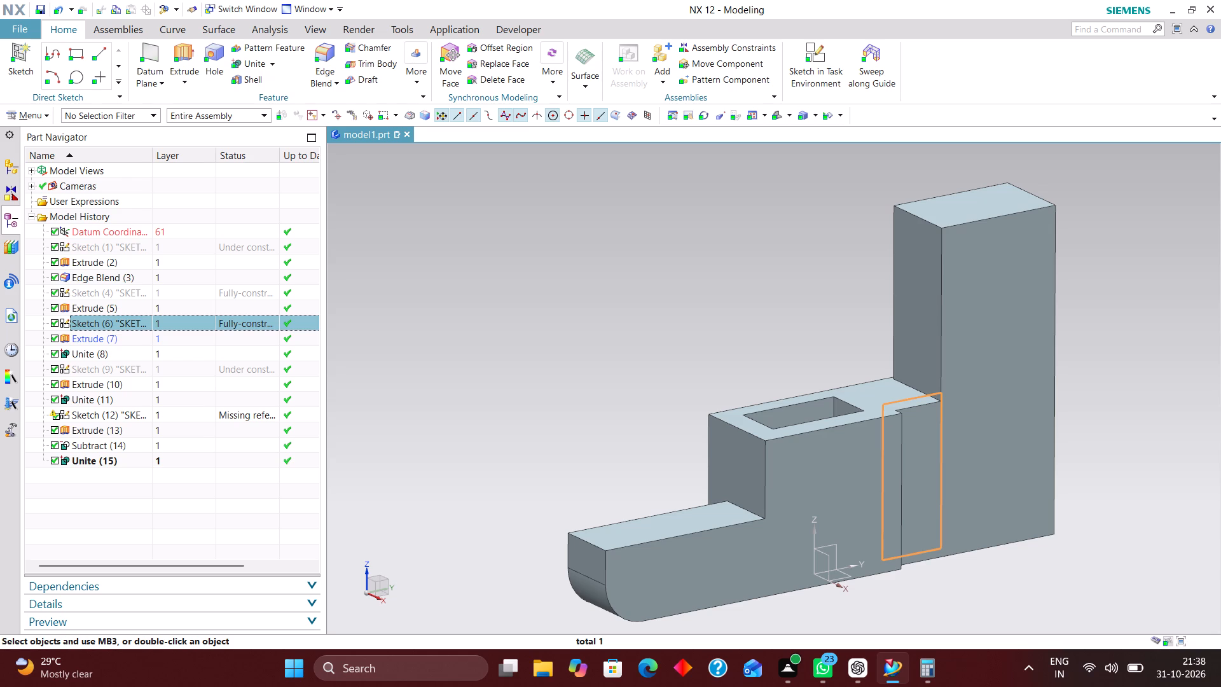
{"action": "left_click", "coordinate": [184, 340]}
{"action": "left_click", "coordinate": [193, 295]}
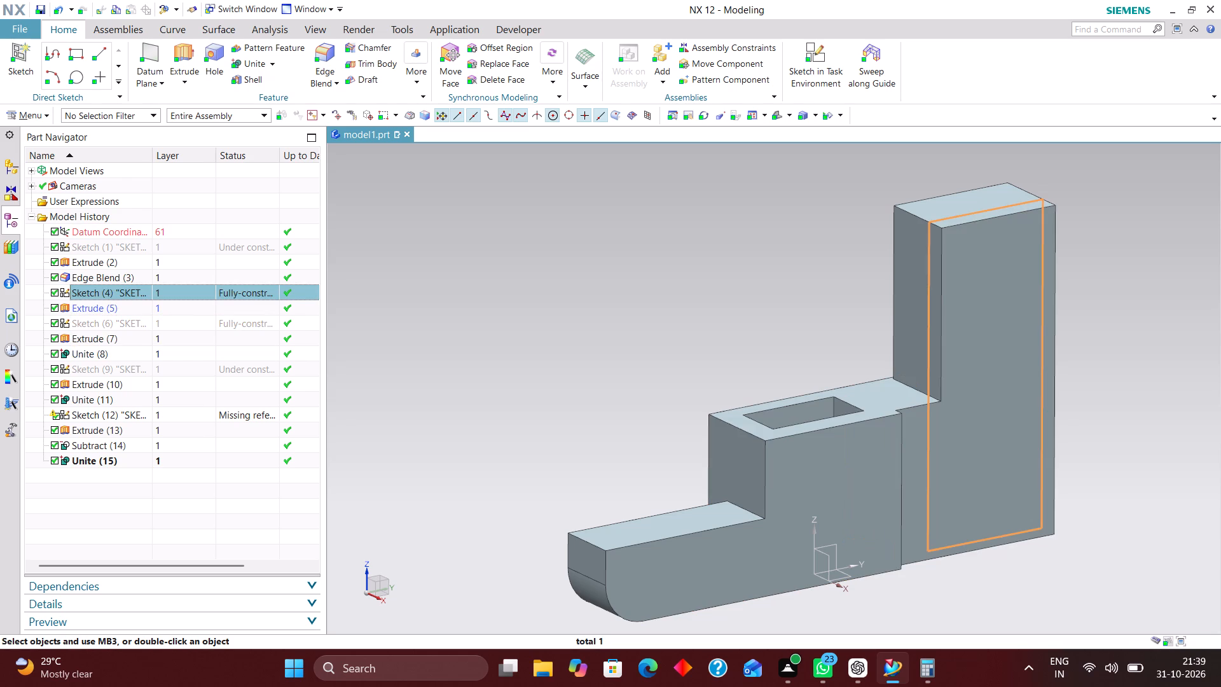
Check which geometry the sketches and extrusions of the upright leg and connecting block correspond to in the model history.
{"action": "left_click", "coordinate": [185, 307]}
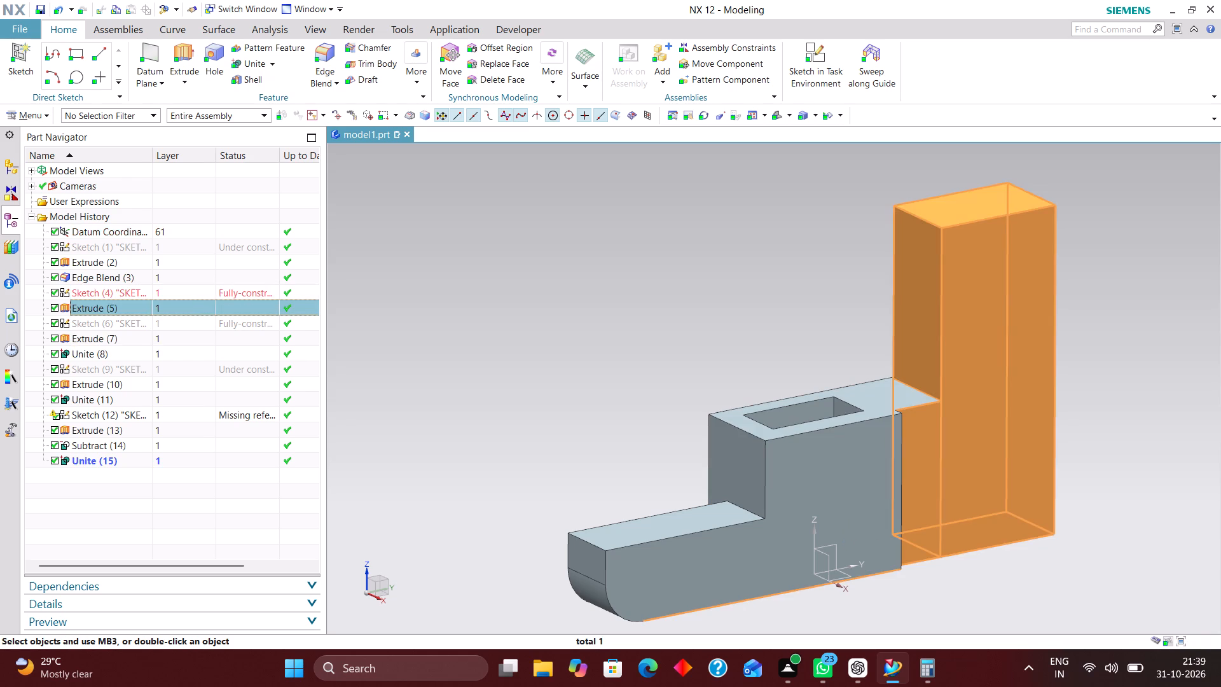
{"action": "left_click", "coordinate": [187, 321]}
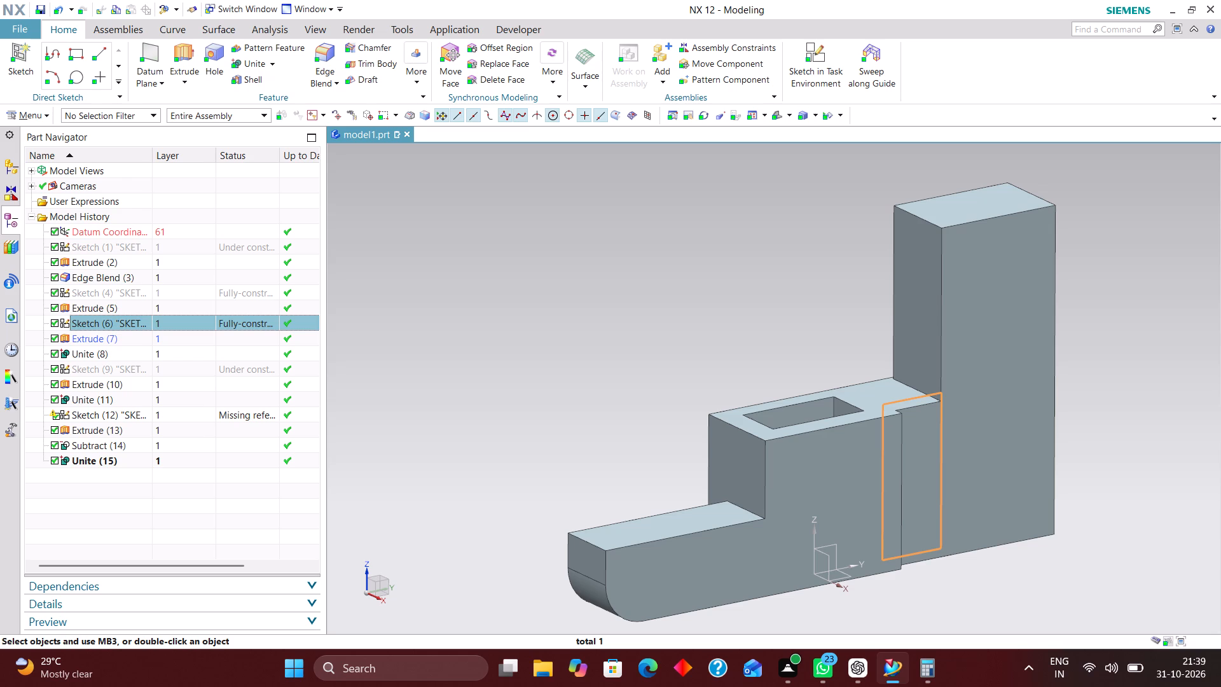
{"action": "left_click", "coordinate": [174, 340]}
{"action": "left_click", "coordinate": [183, 323]}
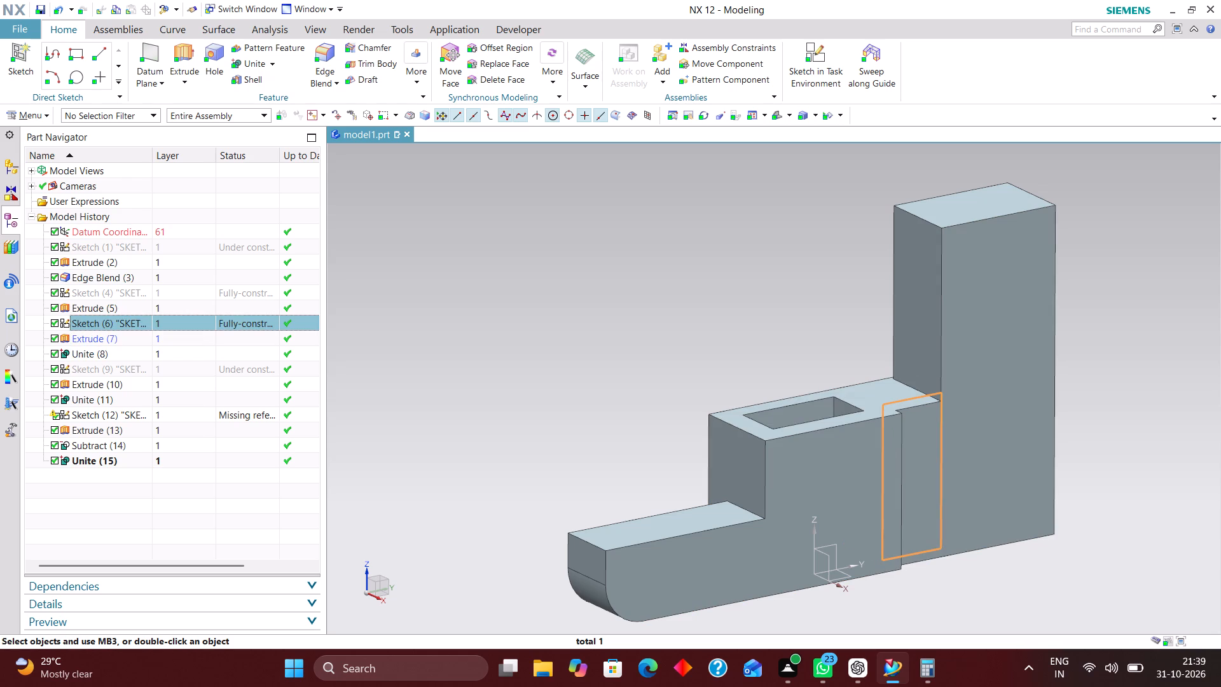
{"action": "left_click", "coordinate": [181, 308], "text": "ctrl"}
{"action": "left_click_drag", "start_coordinate": [179, 303], "coordinate": [176, 296]}
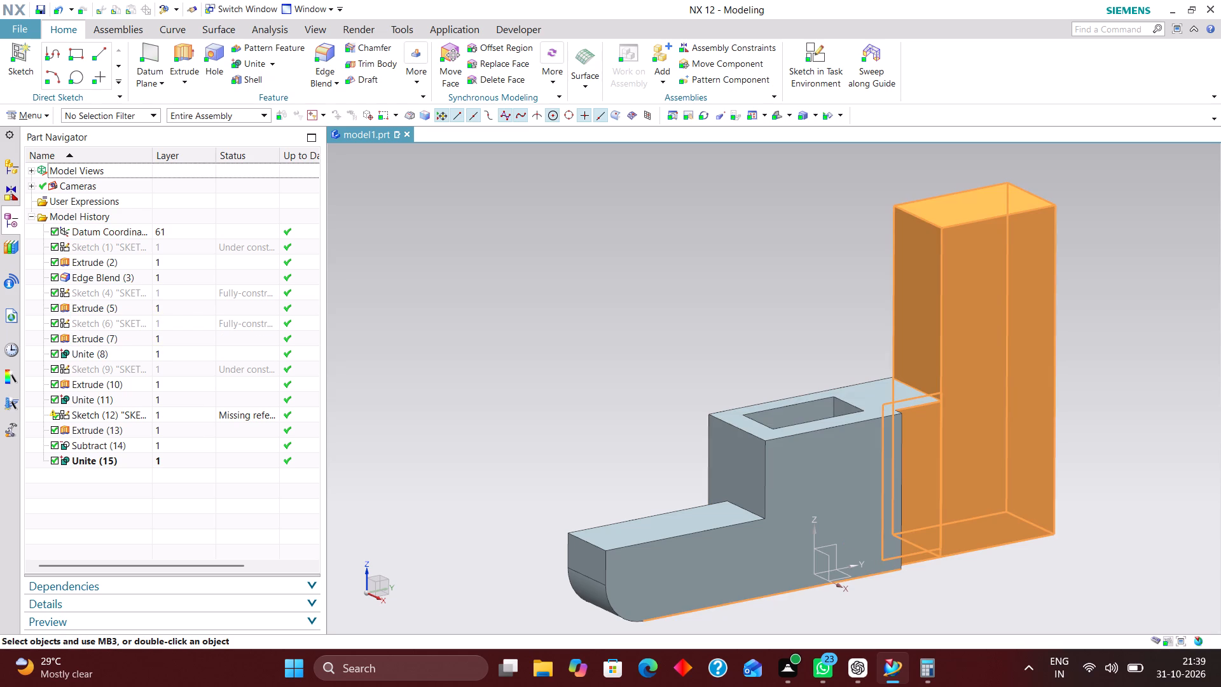
{"action": "left_click", "coordinate": [177, 288]}
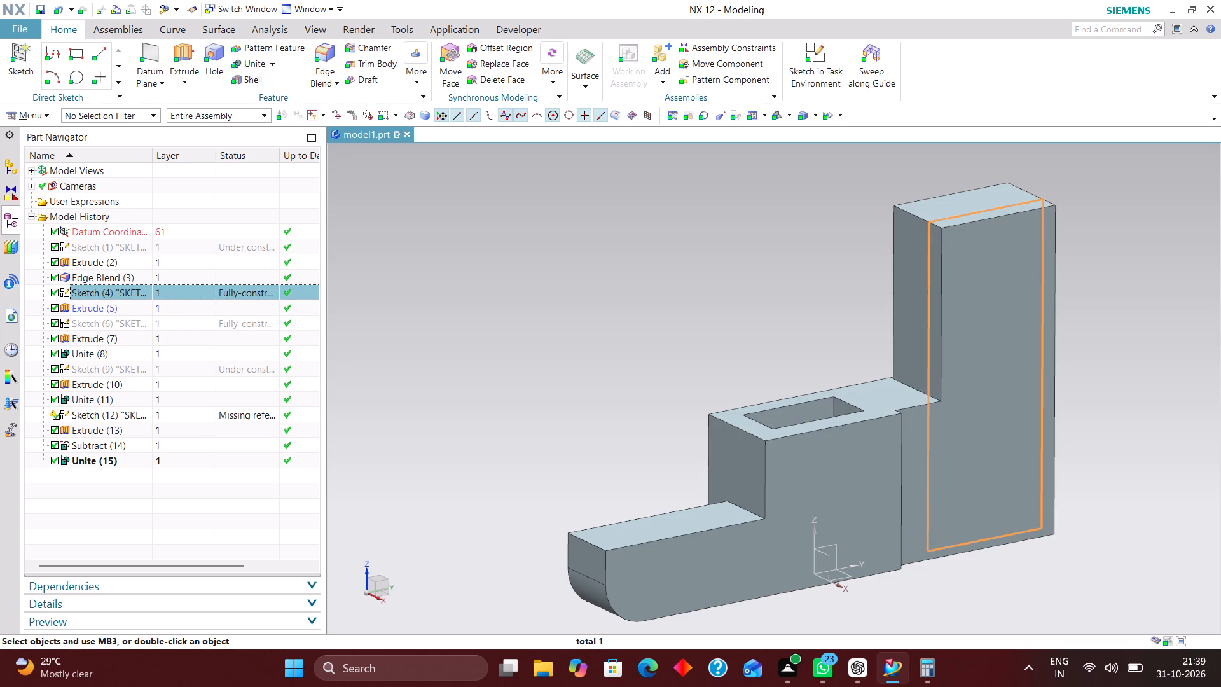
{"action": "left_click", "coordinate": [177, 308]}
{"action": "left_click", "coordinate": [174, 323]}
{"action": "left_click", "coordinate": [174, 335]}
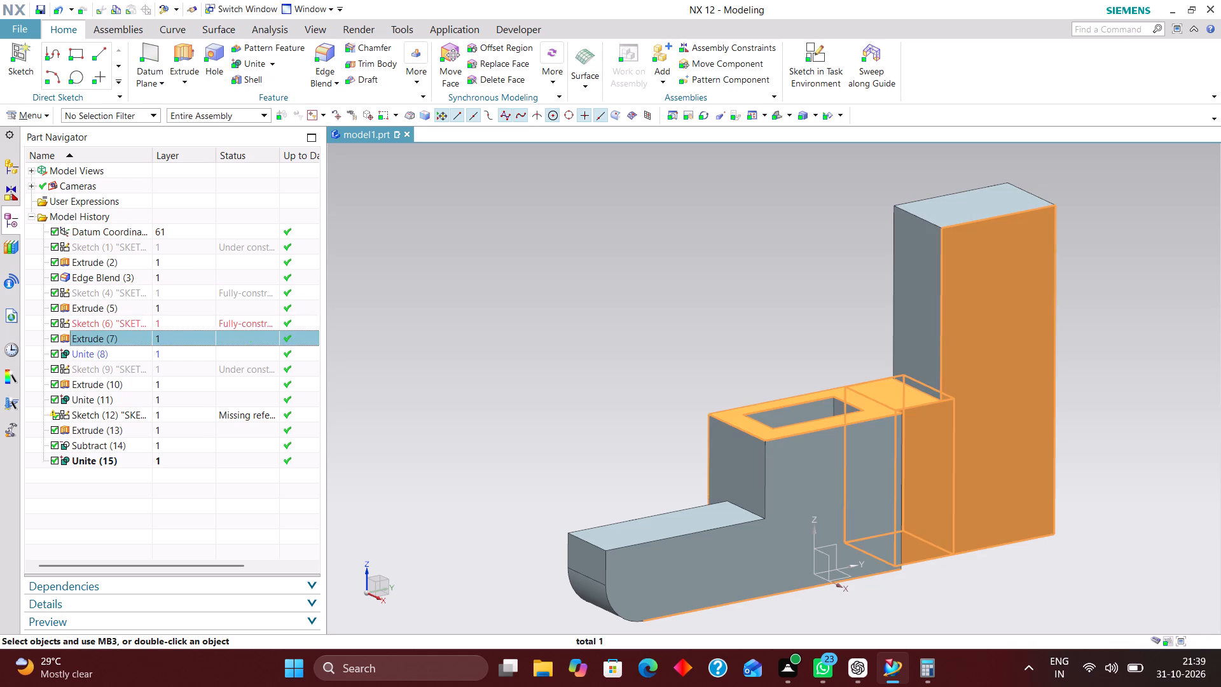
Reorder the connecting block's sketch and extrusion ahead of the upright leg's sketch in the model history.
{"action": "left_click", "coordinate": [180, 324]}
{"action": "left_click", "coordinate": [178, 335], "text": "ctrl"}
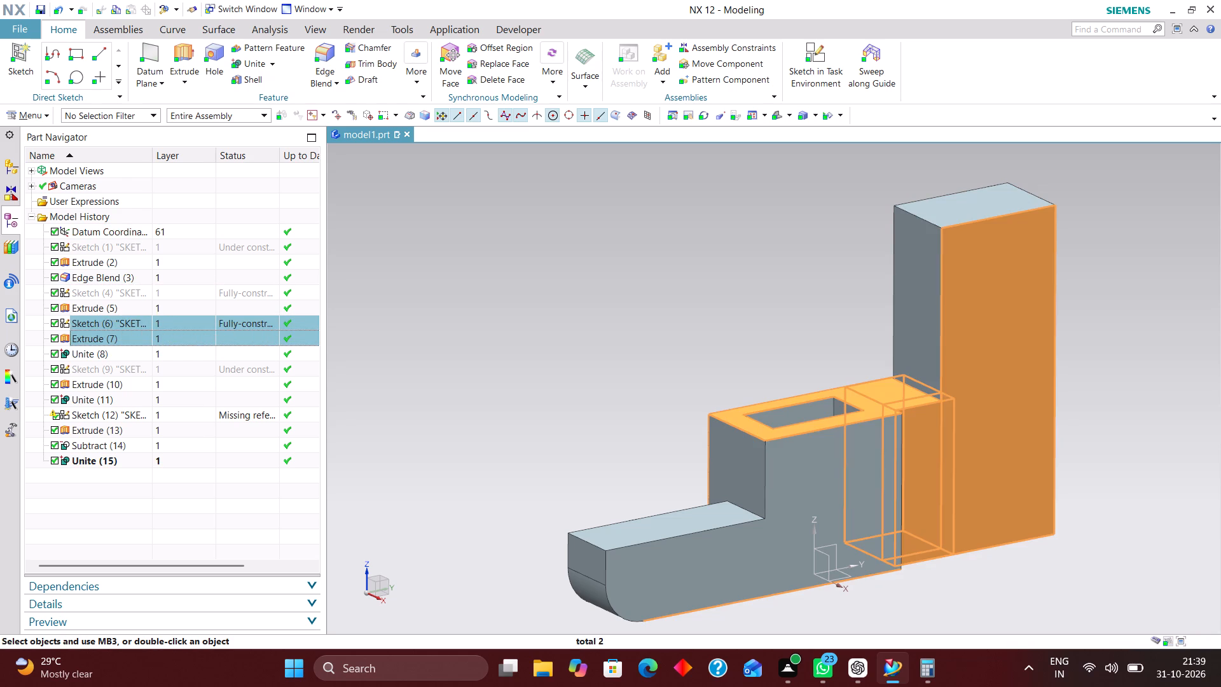
{"action": "left_click_drag", "start_coordinate": [176, 319], "coordinate": [181, 291]}
{"action": "left_click", "coordinate": [165, 293]}
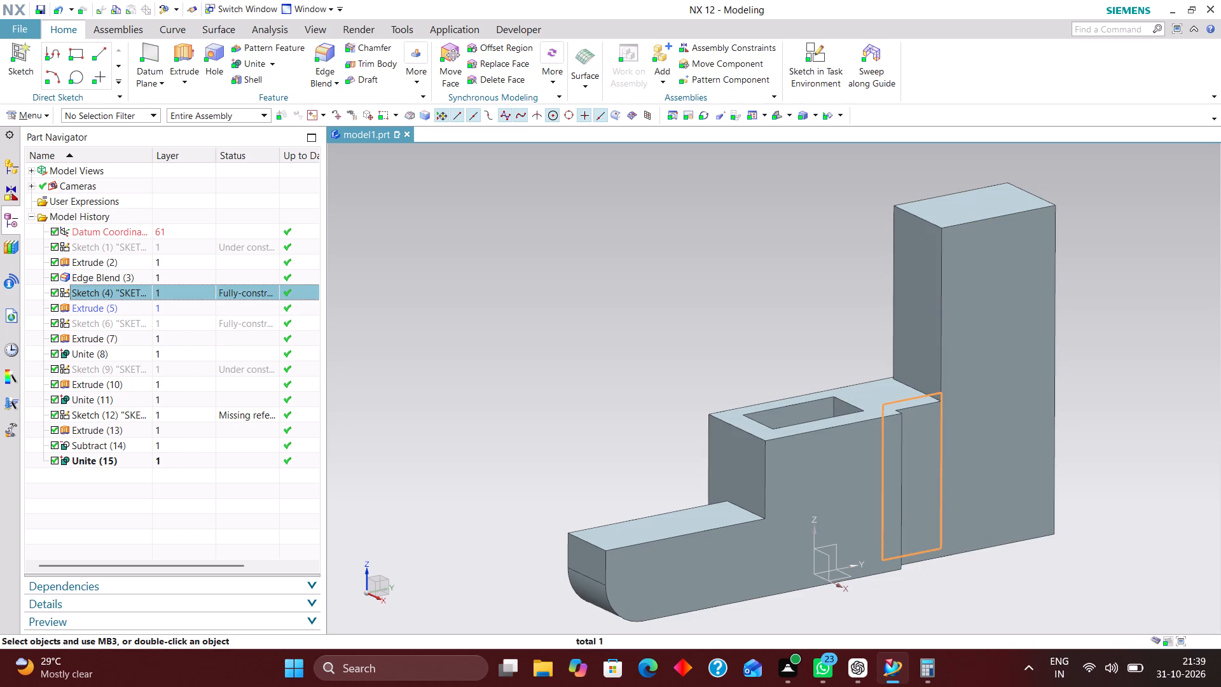
{"action": "left_click", "coordinate": [172, 310]}
{"action": "left_click", "coordinate": [176, 326]}
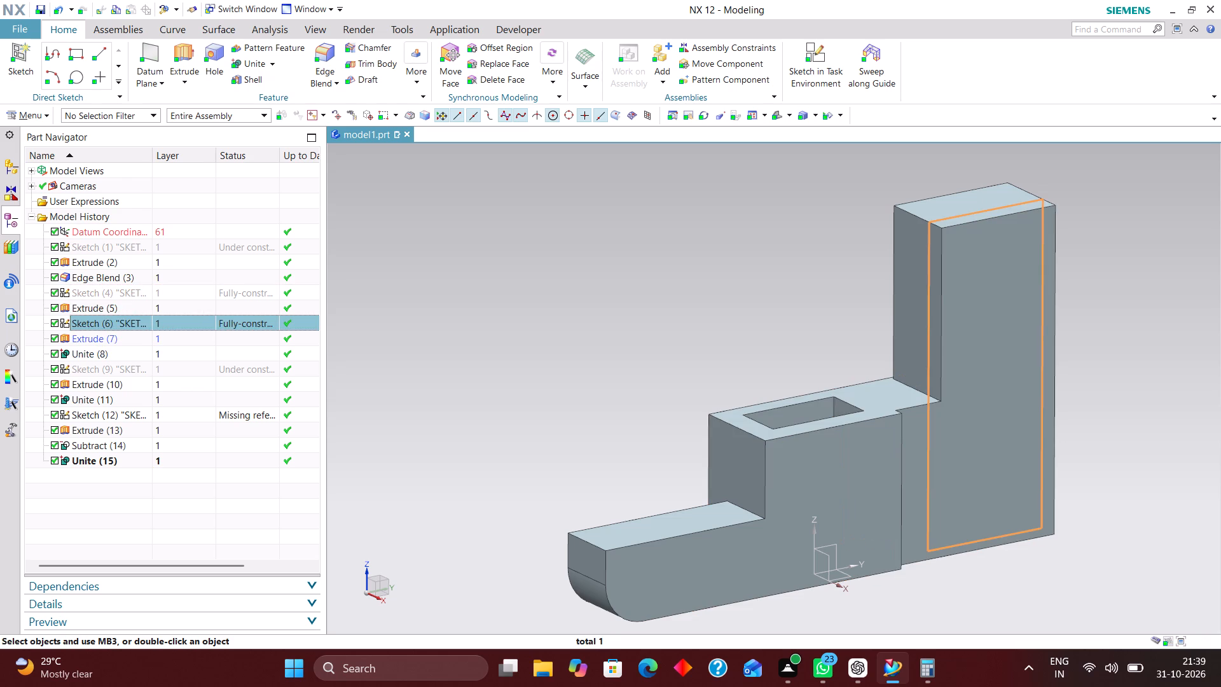
Open the round-ended base bar's extrusion to examine its section and limits, leaving its parameters as they are.
{"action": "left_click", "coordinate": [186, 244]}
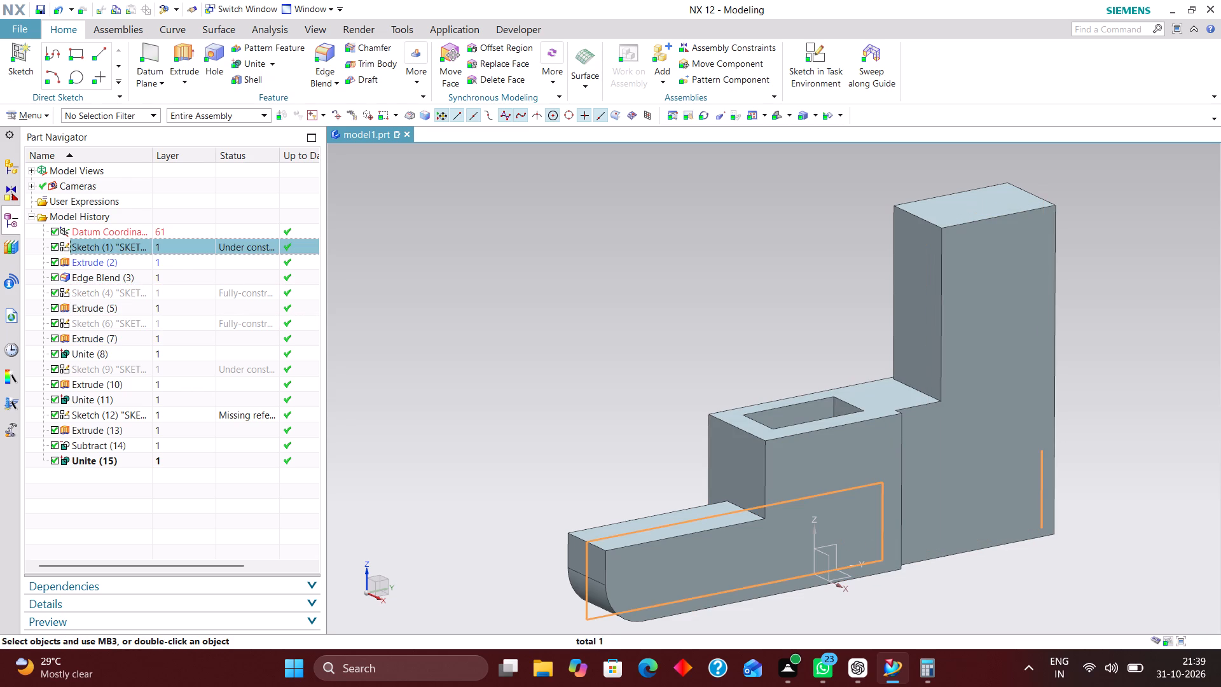
{"action": "left_click", "coordinate": [137, 265]}
{"action": "right_click", "coordinate": [146, 265]}
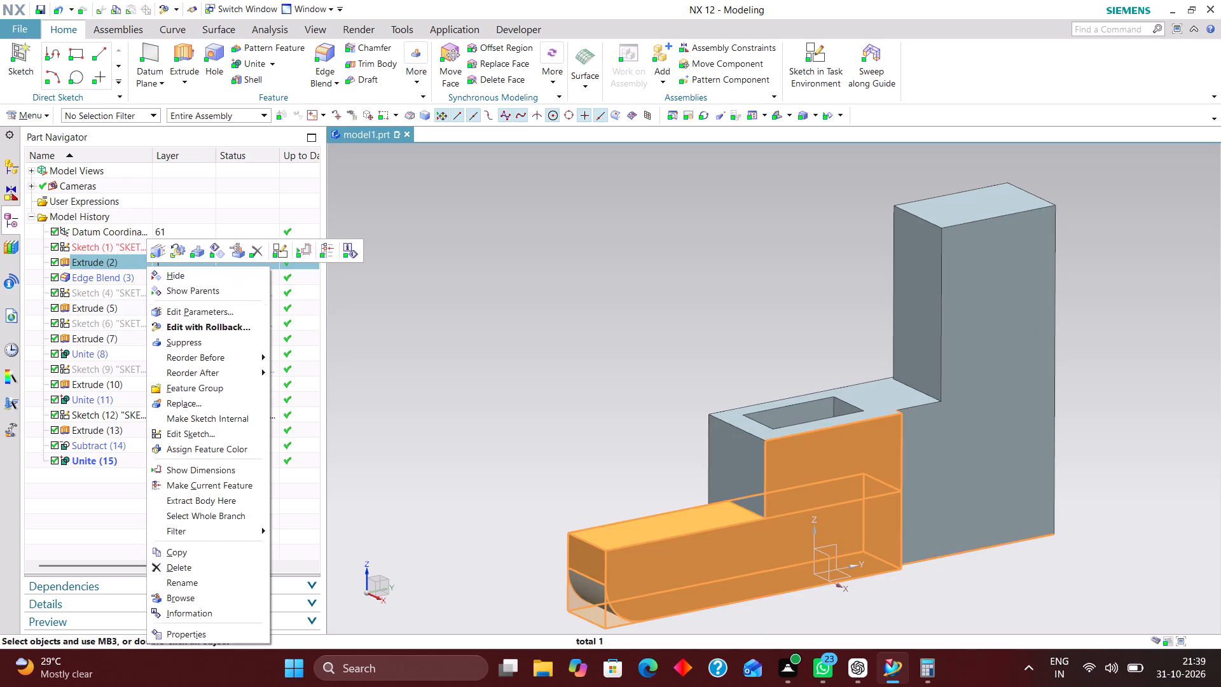
{"action": "left_click", "coordinate": [222, 324]}
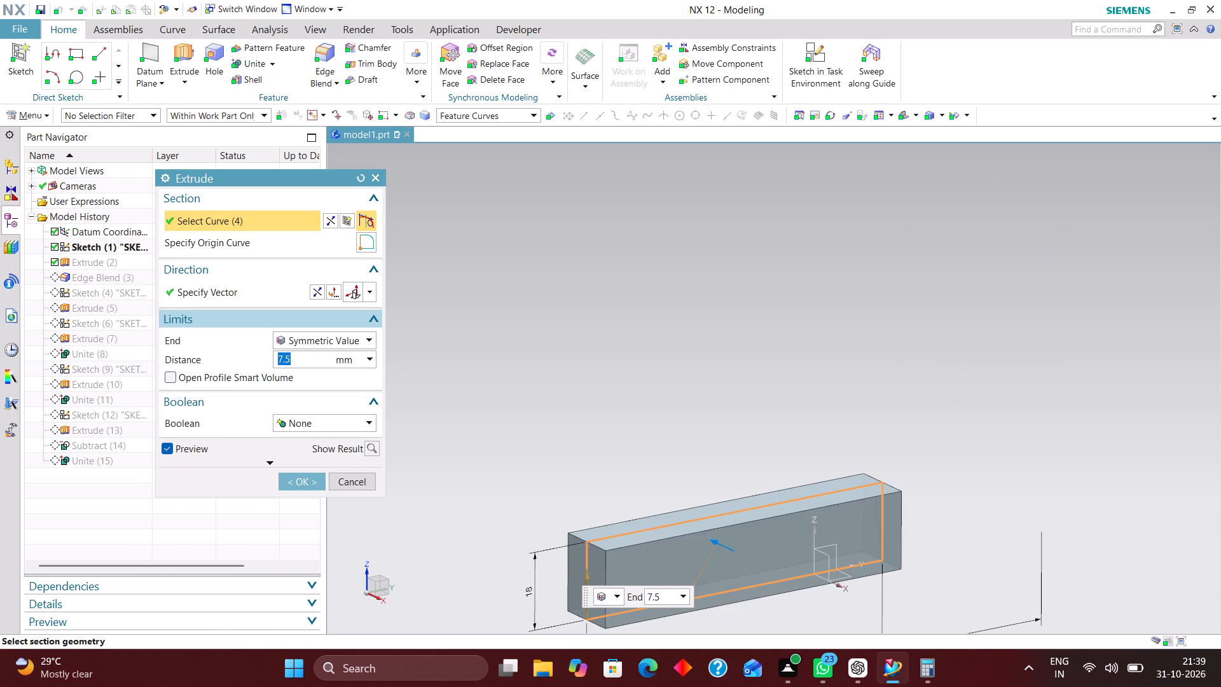
{"action": "left_click", "coordinate": [301, 478]}
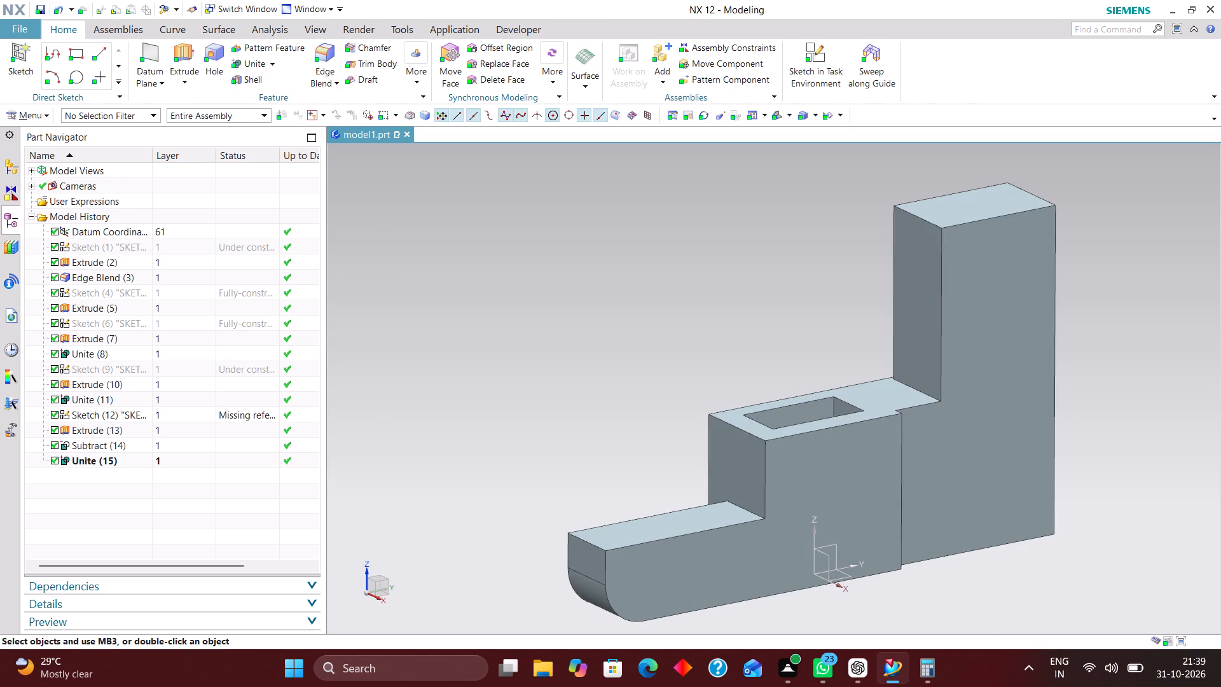
Examine the connecting block's sketch dimensions and its extrusion limits, leaving both as they are.
{"action": "left_click", "coordinate": [186, 291]}
{"action": "right_click", "coordinate": [185, 291]}
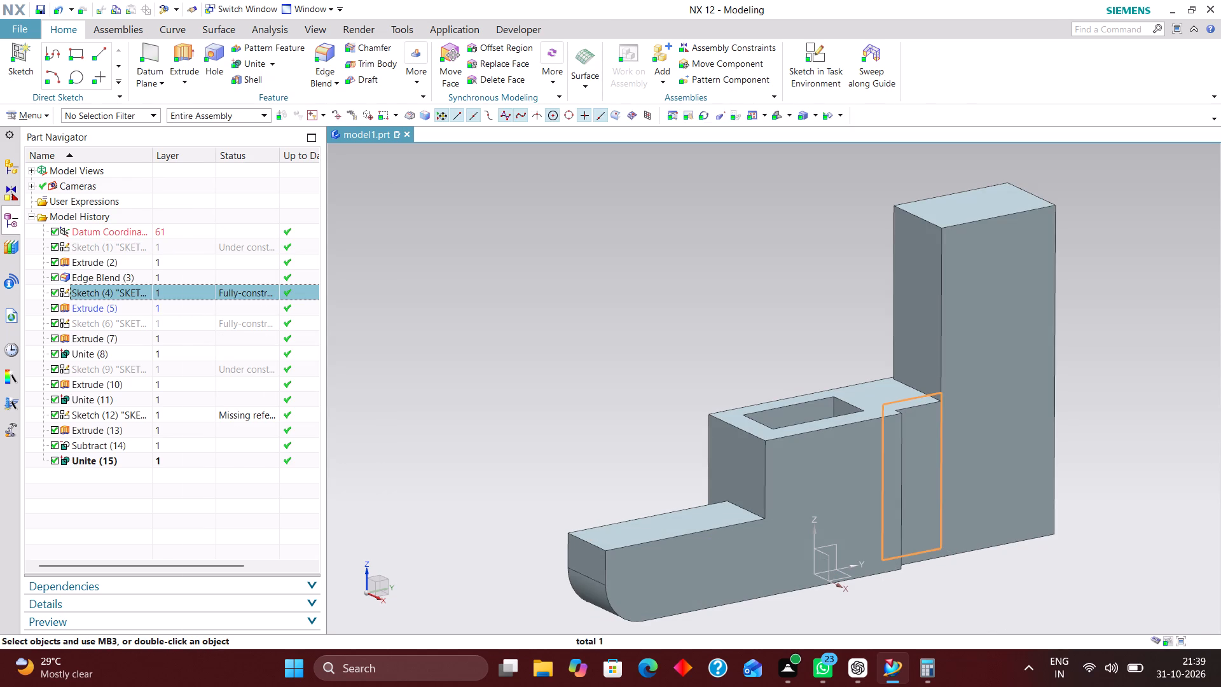
{"action": "left_click", "coordinate": [254, 313]}
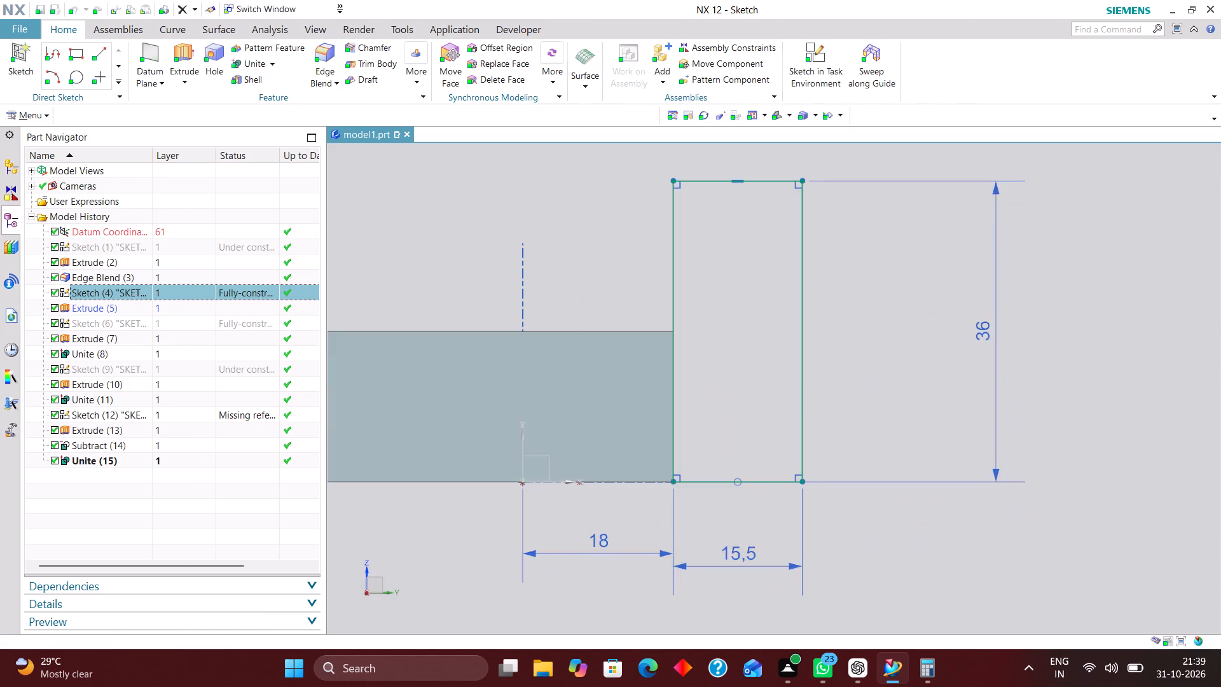
{"action": "left_click", "coordinate": [26, 59]}
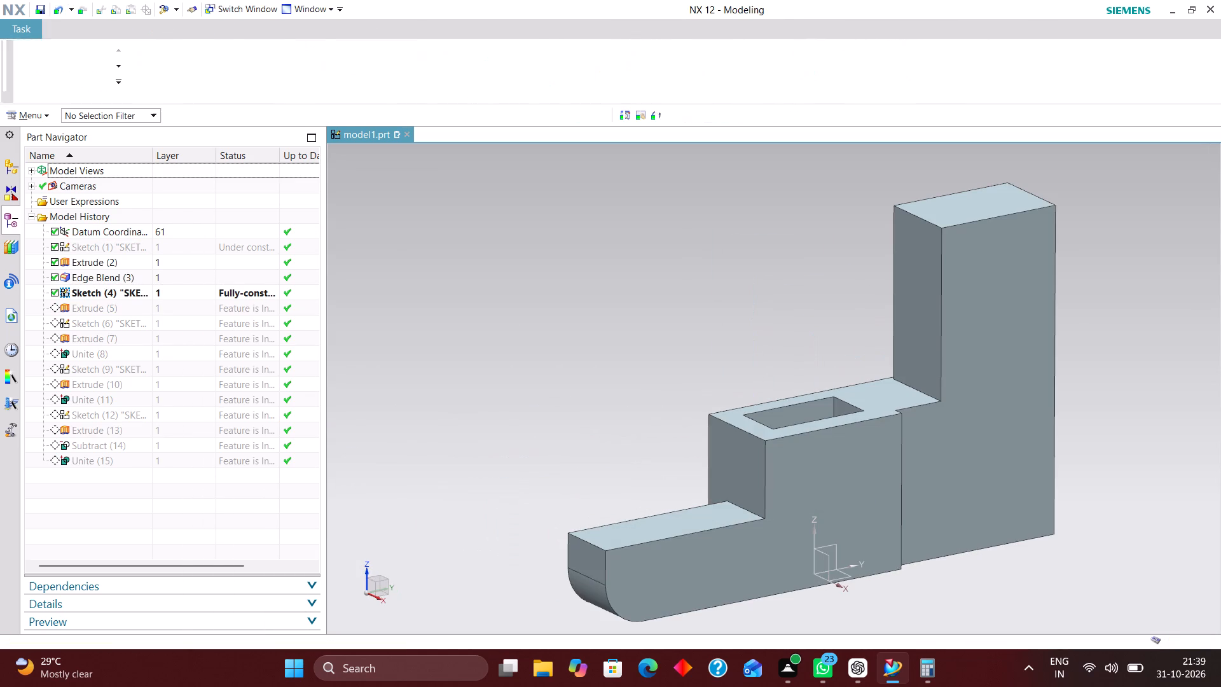
{"action": "left_click", "coordinate": [127, 305]}
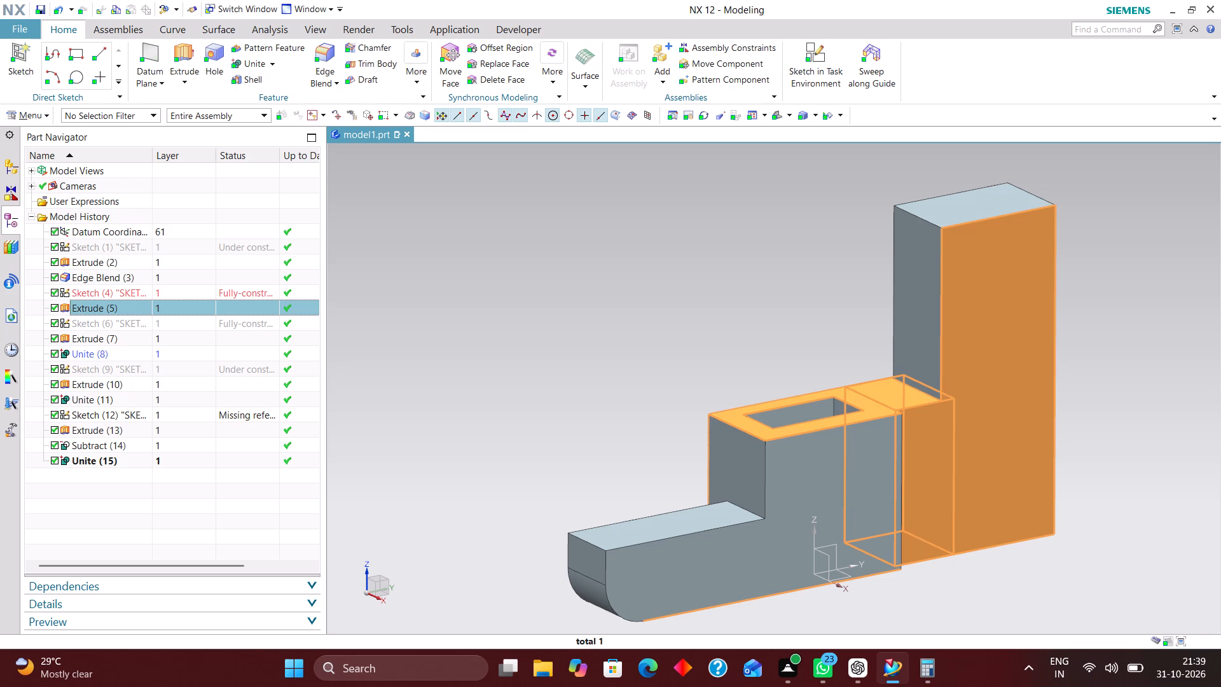
{"action": "right_click", "coordinate": [128, 305]}
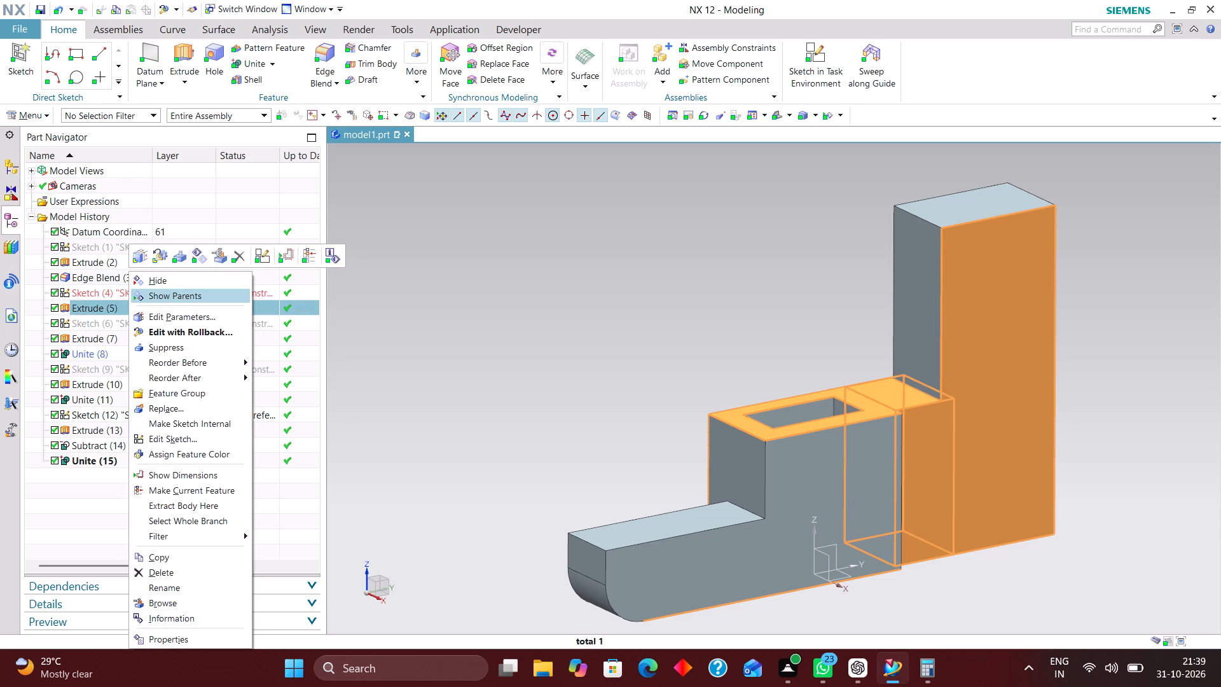
{"action": "left_click", "coordinate": [207, 331]}
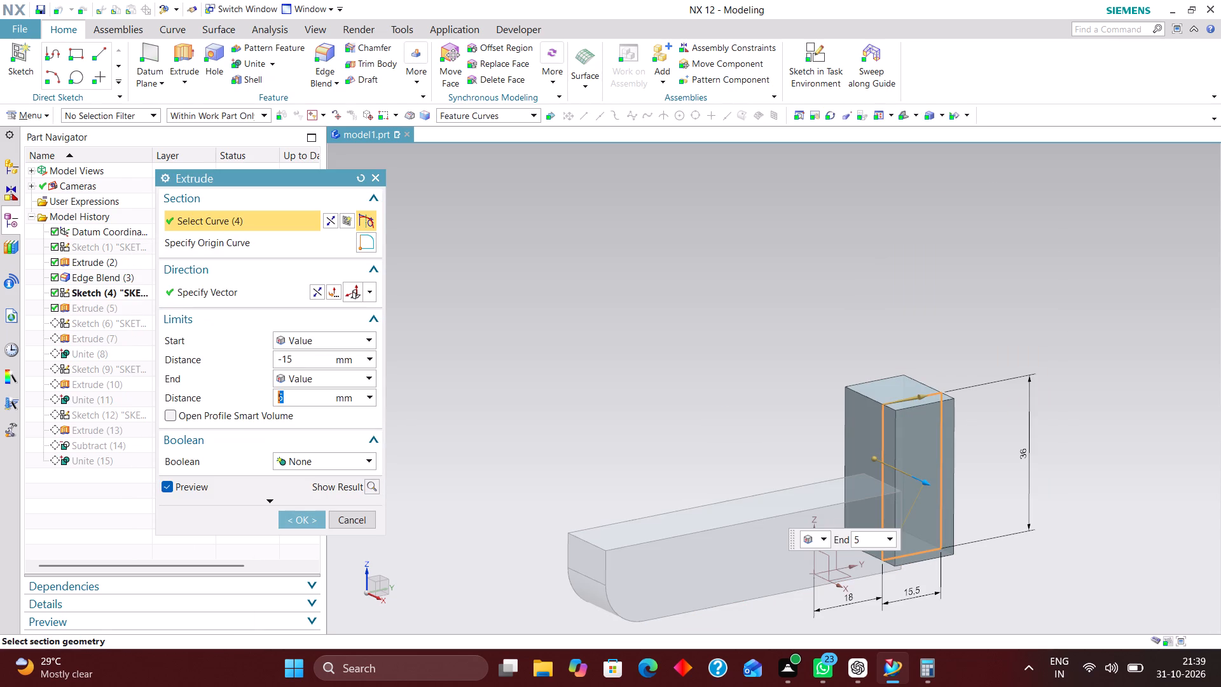
{"action": "left_click", "coordinate": [310, 517]}
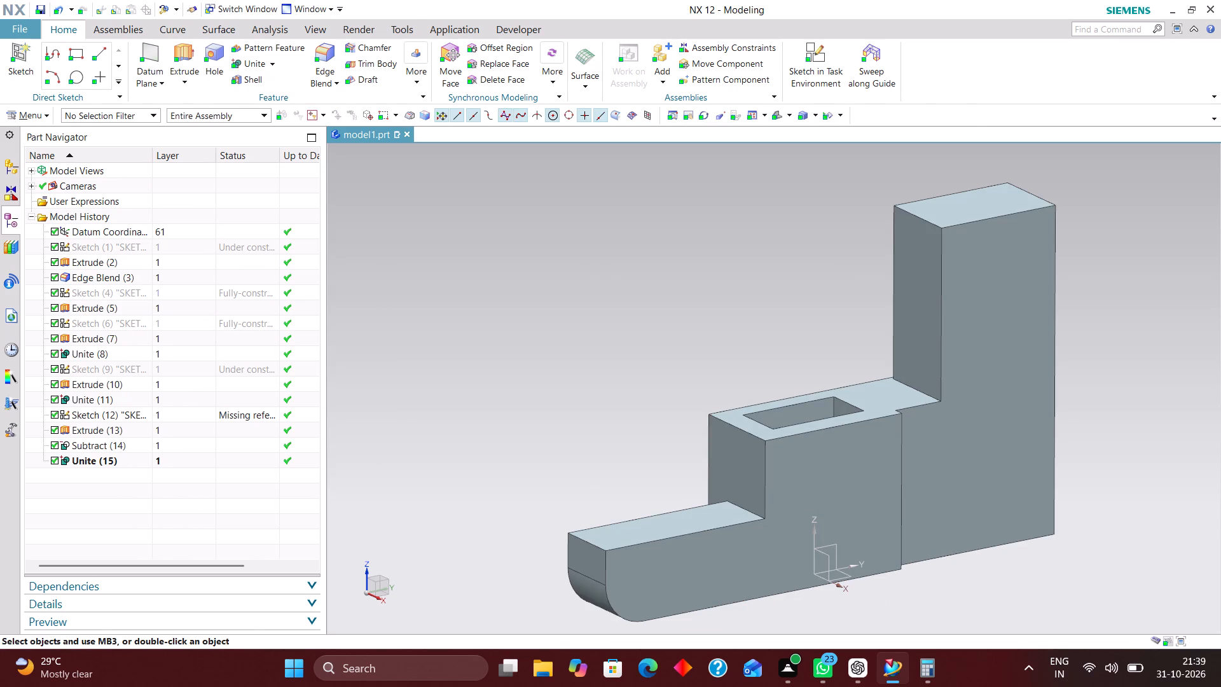
Check which geometry the upright leg, first unite and connecting block features correspond to in the model.
{"action": "left_click", "coordinate": [131, 321]}
{"action": "left_click", "coordinate": [129, 341]}
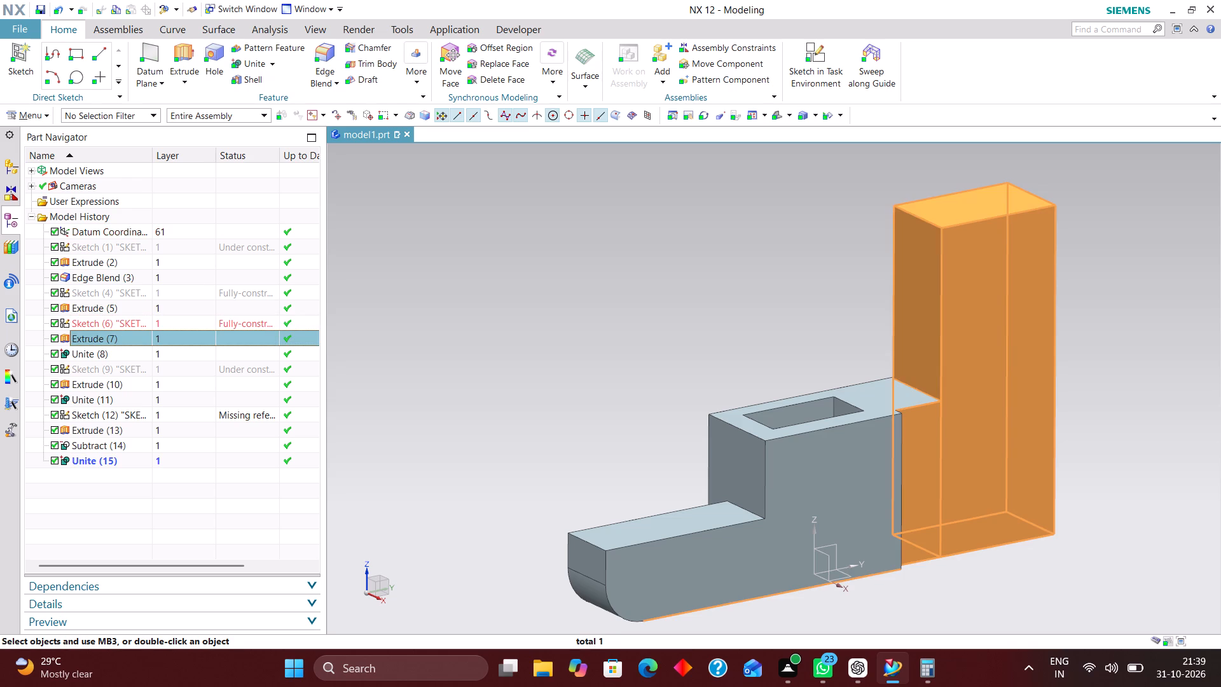
{"action": "left_click", "coordinate": [125, 353]}
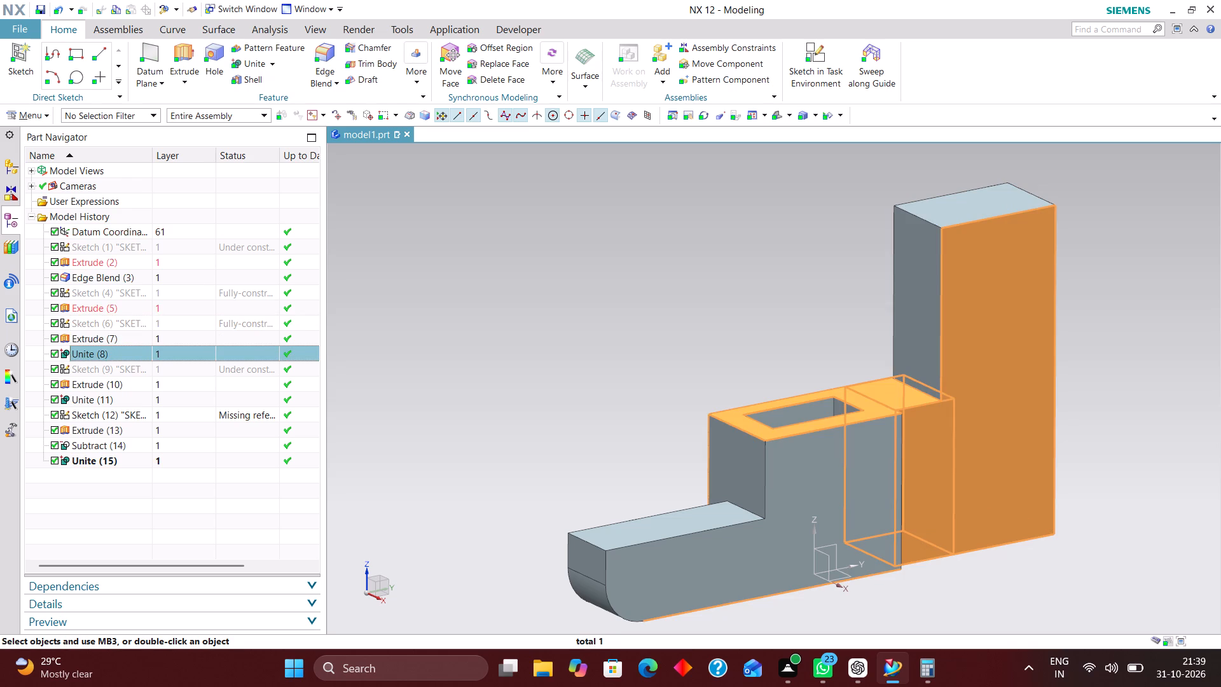
{"action": "left_click", "coordinate": [125, 308]}
{"action": "left_click", "coordinate": [129, 293]}
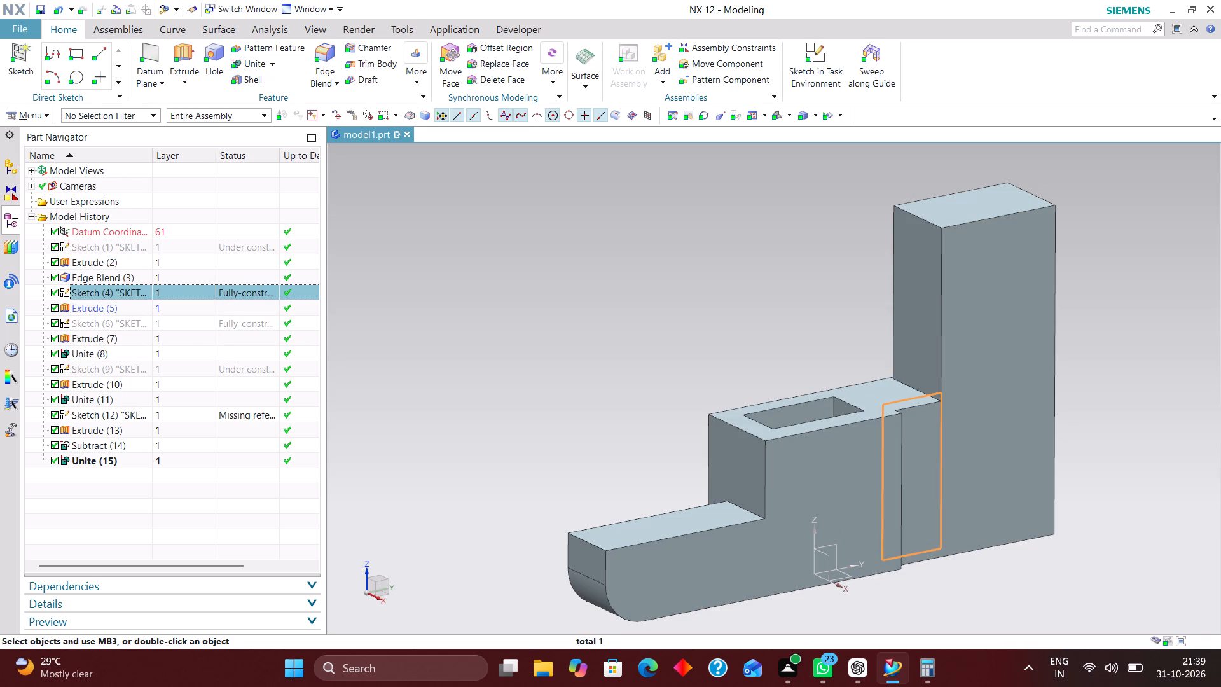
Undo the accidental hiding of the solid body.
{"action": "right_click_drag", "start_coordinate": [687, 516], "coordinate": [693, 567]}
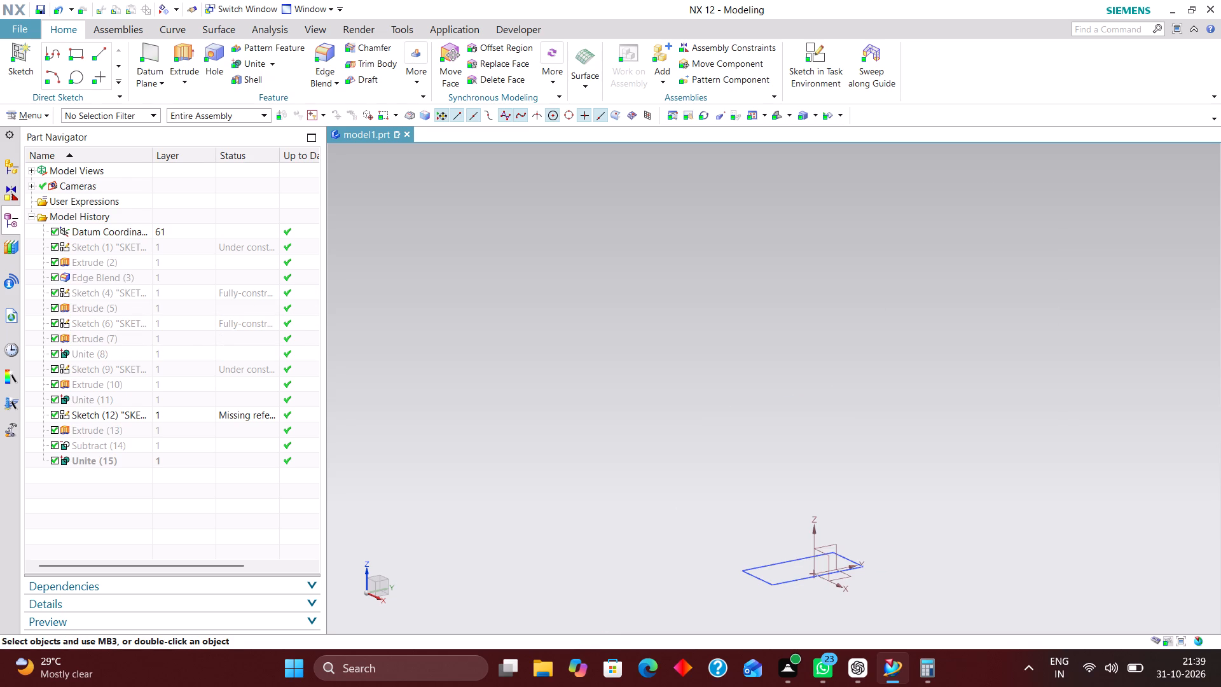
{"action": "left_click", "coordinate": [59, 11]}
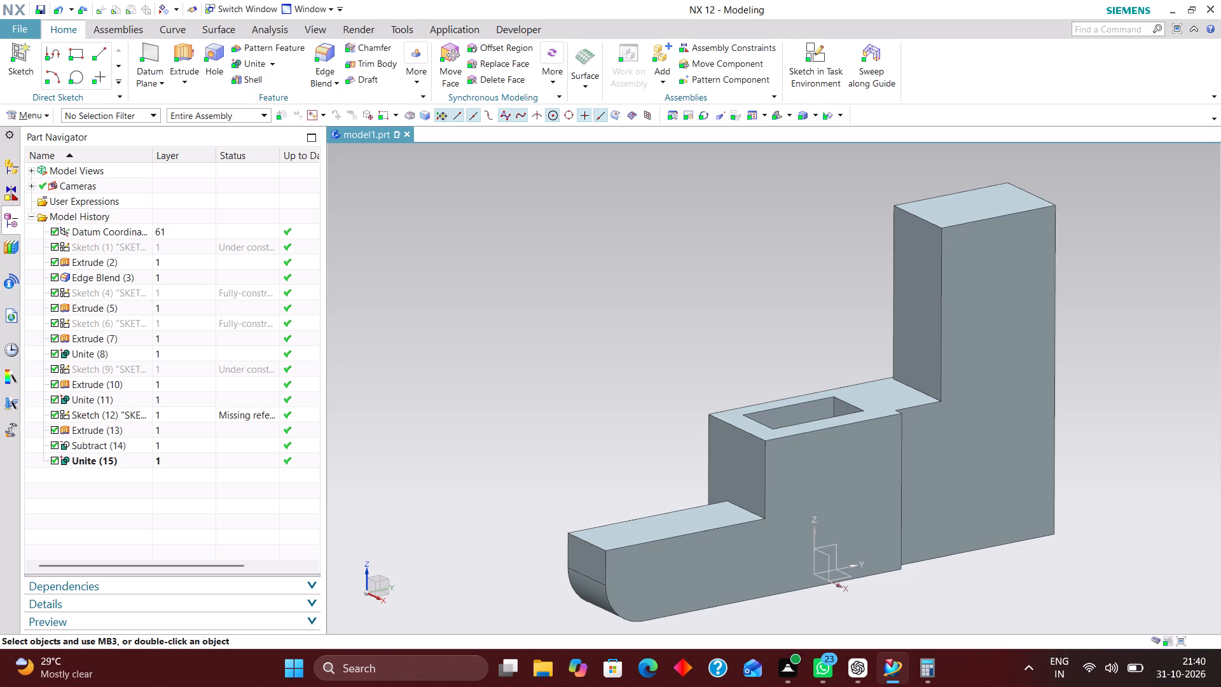
Roll the model history back by making the connecting block's extrusion the current feature.
{"action": "left_click", "coordinate": [205, 293]}
{"action": "left_click", "coordinate": [190, 306]}
{"action": "right_click", "coordinate": [191, 309]}
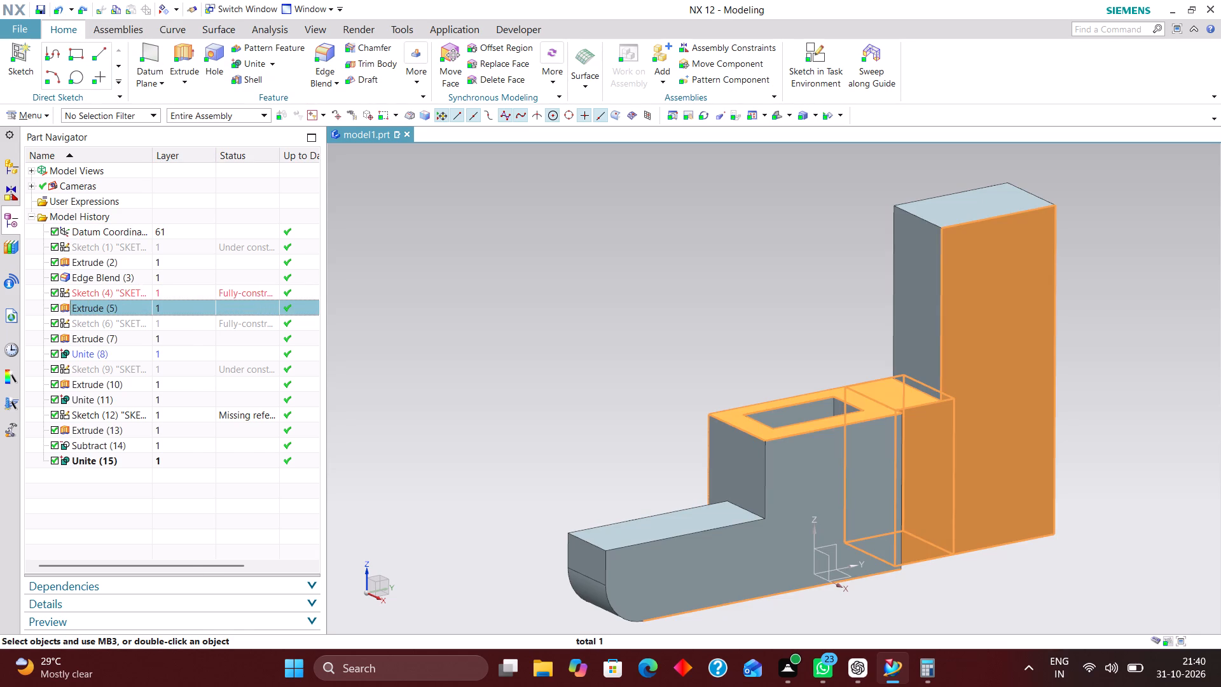
{"action": "left_click", "coordinate": [370, 253]}
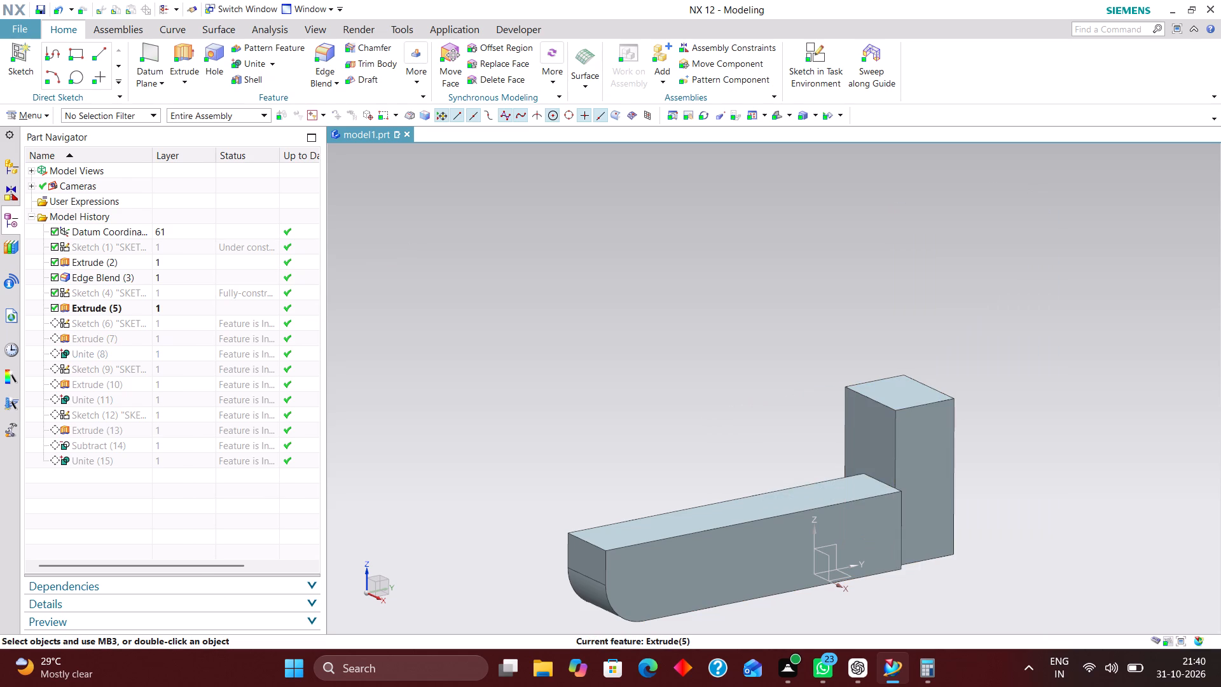
Unite the connecting block as tool body with the round-ended base bar as target body.
{"action": "middle_click_drag", "start_coordinate": [664, 317], "coordinate": [627, 311]}
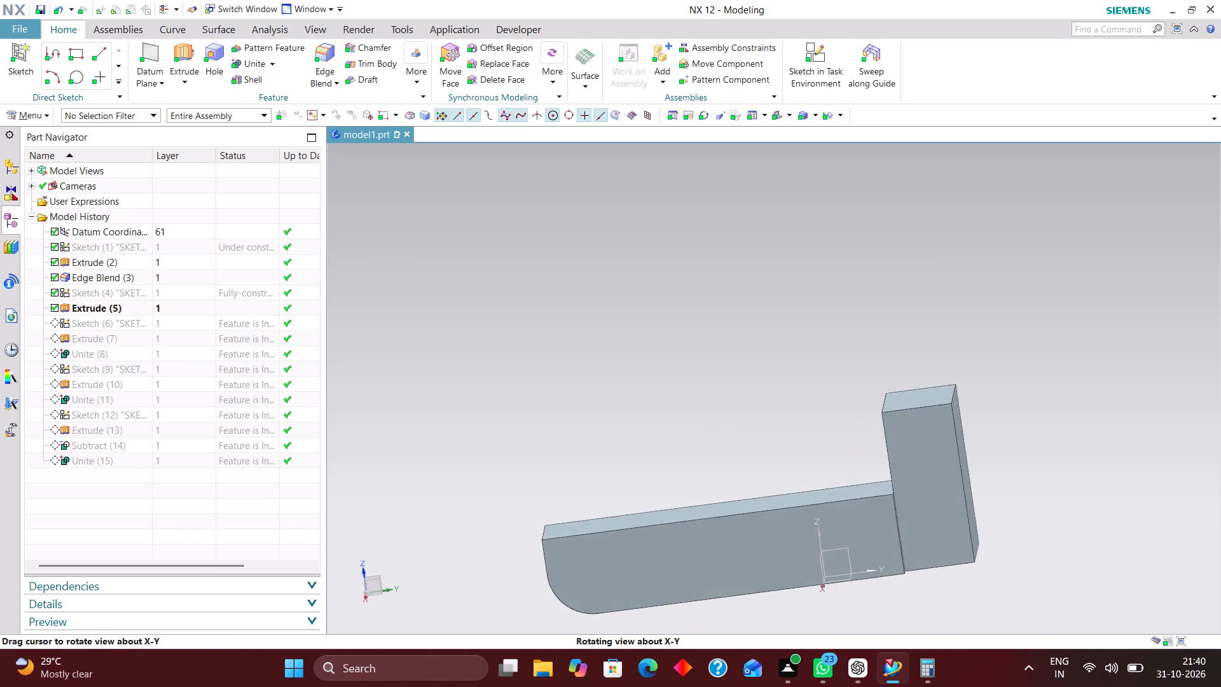
{"action": "middle_click_drag", "start_coordinate": [627, 311], "coordinate": [659, 343]}
{"action": "scroll", "coordinate": [648, 335], "scroll_direction": "up", "scroll_amount": 1}
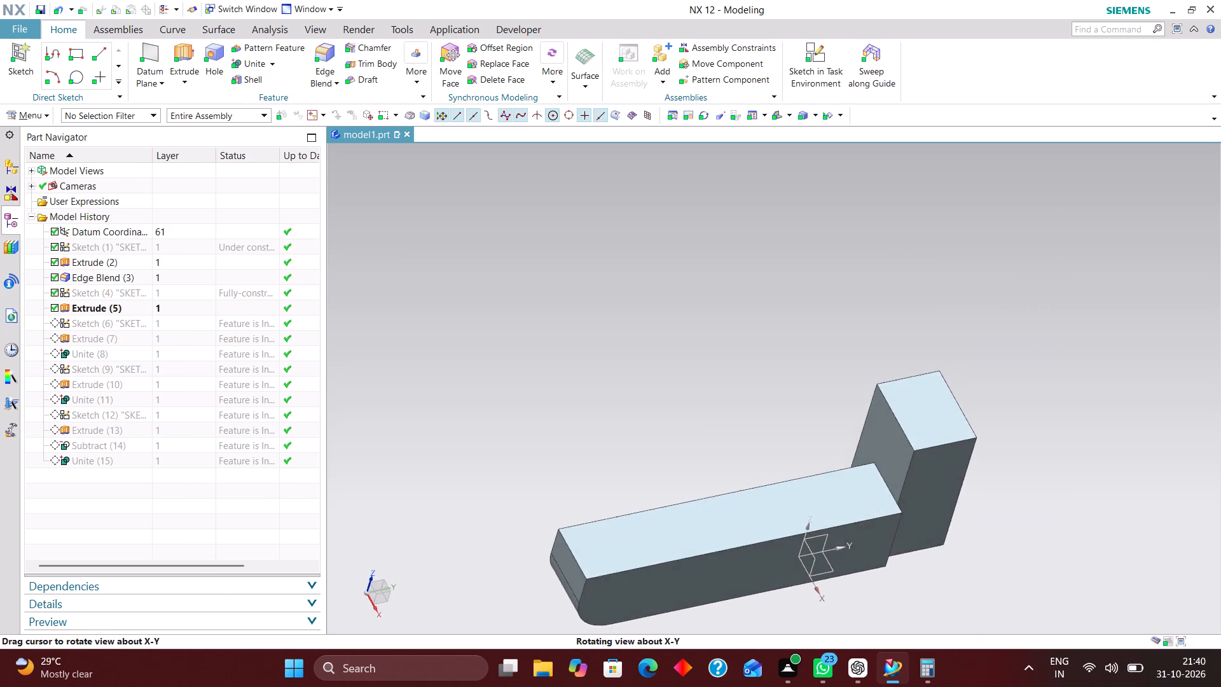
{"action": "middle_click_drag", "start_coordinate": [659, 343], "coordinate": [670, 345]}
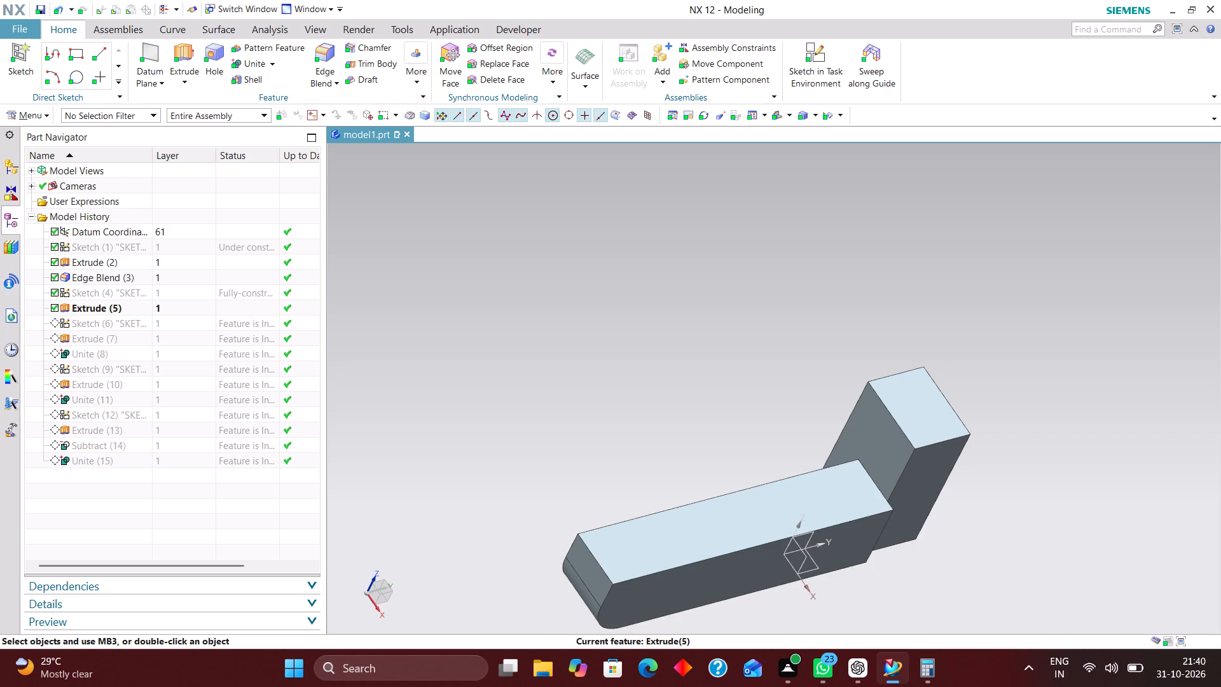
{"action": "left_click", "coordinate": [258, 63]}
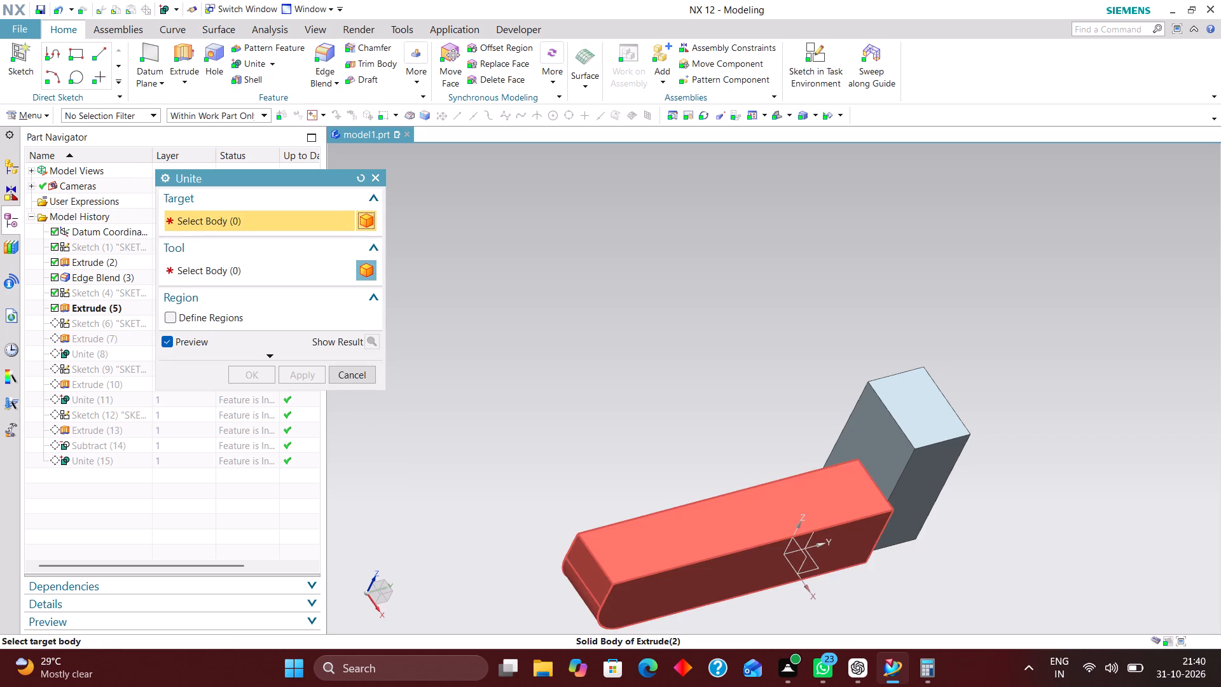
{"action": "left_click", "coordinate": [783, 506]}
{"action": "left_click", "coordinate": [884, 455]}
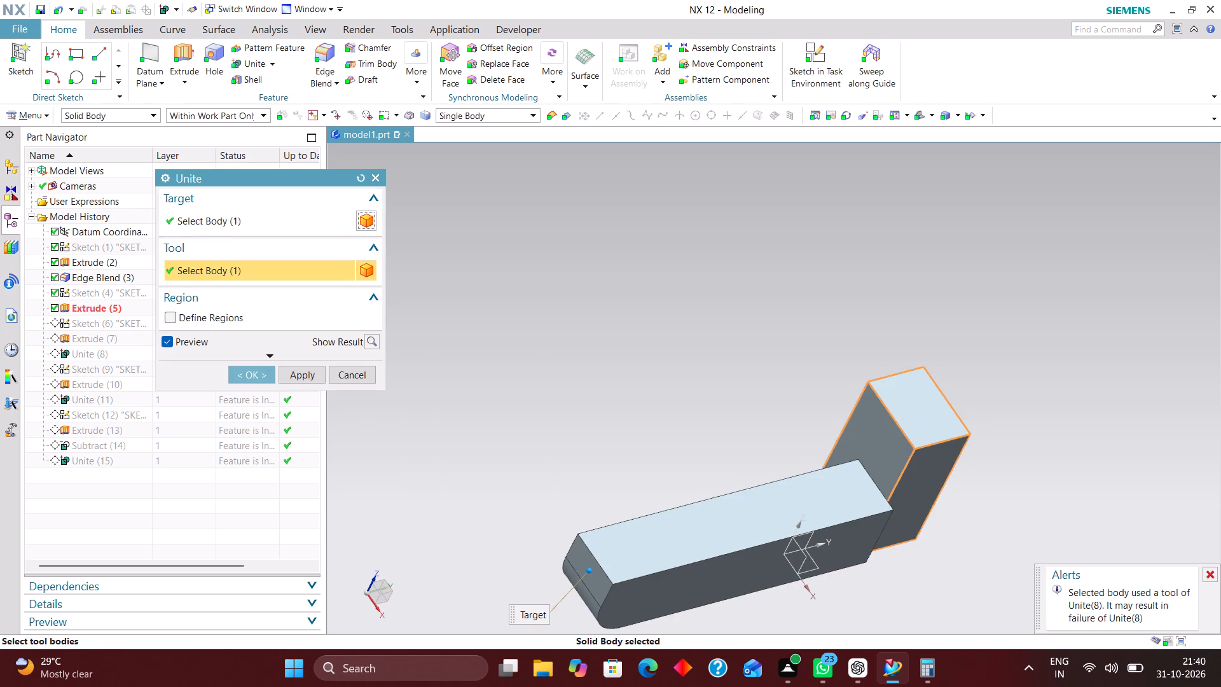
{"action": "left_click", "coordinate": [248, 376]}
Roll the model history forward by making the final feature, Unite (16), the current feature.
{"action": "middle_click_drag", "start_coordinate": [979, 492], "coordinate": [932, 457]}
{"action": "right_click_drag", "start_coordinate": [1026, 441], "coordinate": [951, 451]}
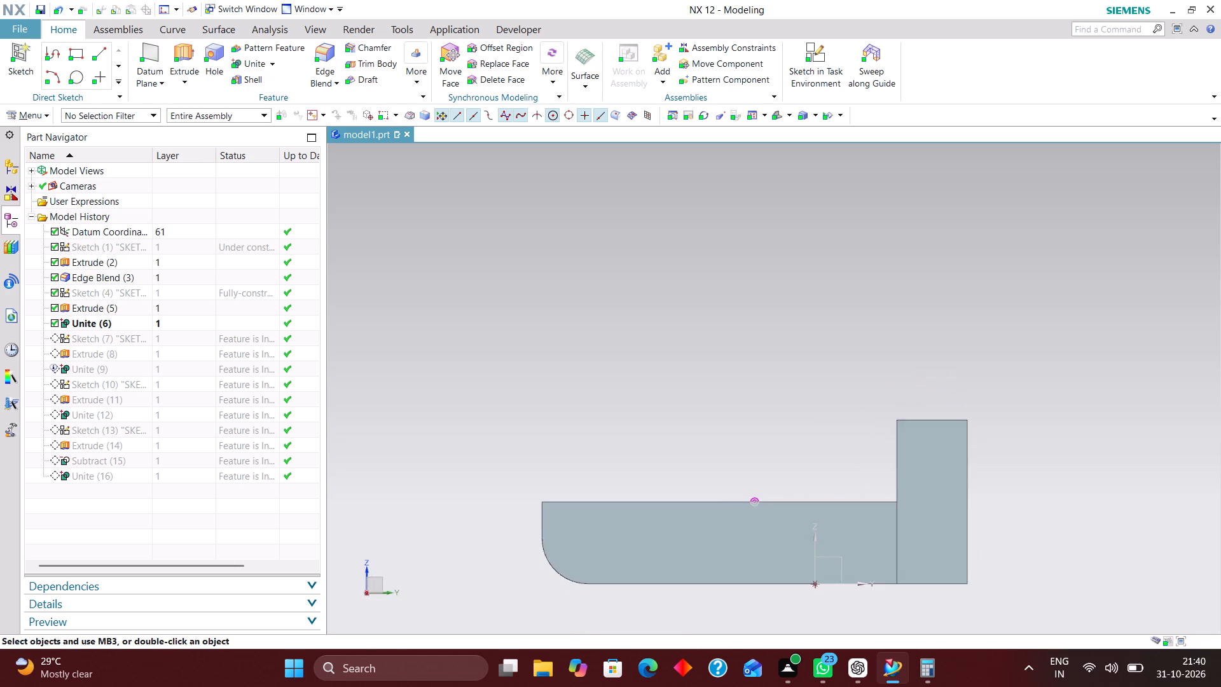
{"action": "scroll", "coordinate": [896, 562], "scroll_direction": "up", "scroll_amount": 6}
{"action": "scroll", "coordinate": [893, 441], "scroll_direction": "down", "scroll_amount": 6}
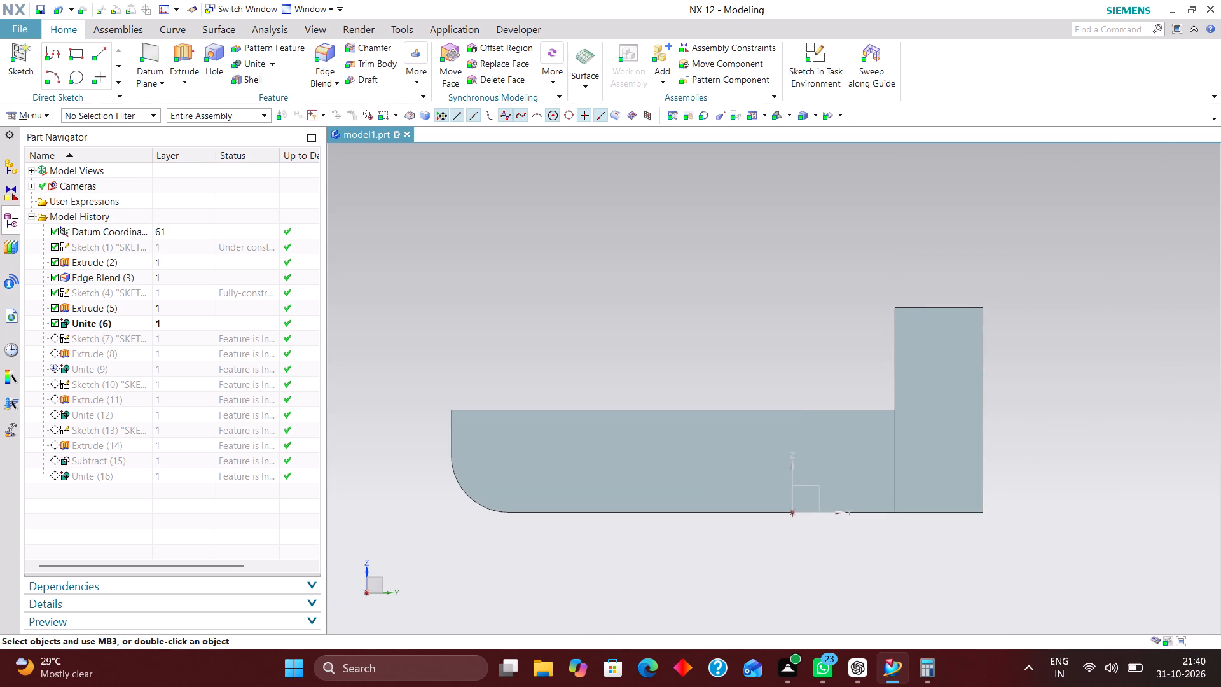
{"action": "left_click", "coordinate": [193, 475]}
{"action": "right_click", "coordinate": [193, 475]}
{"action": "left_click", "coordinate": [268, 485]}
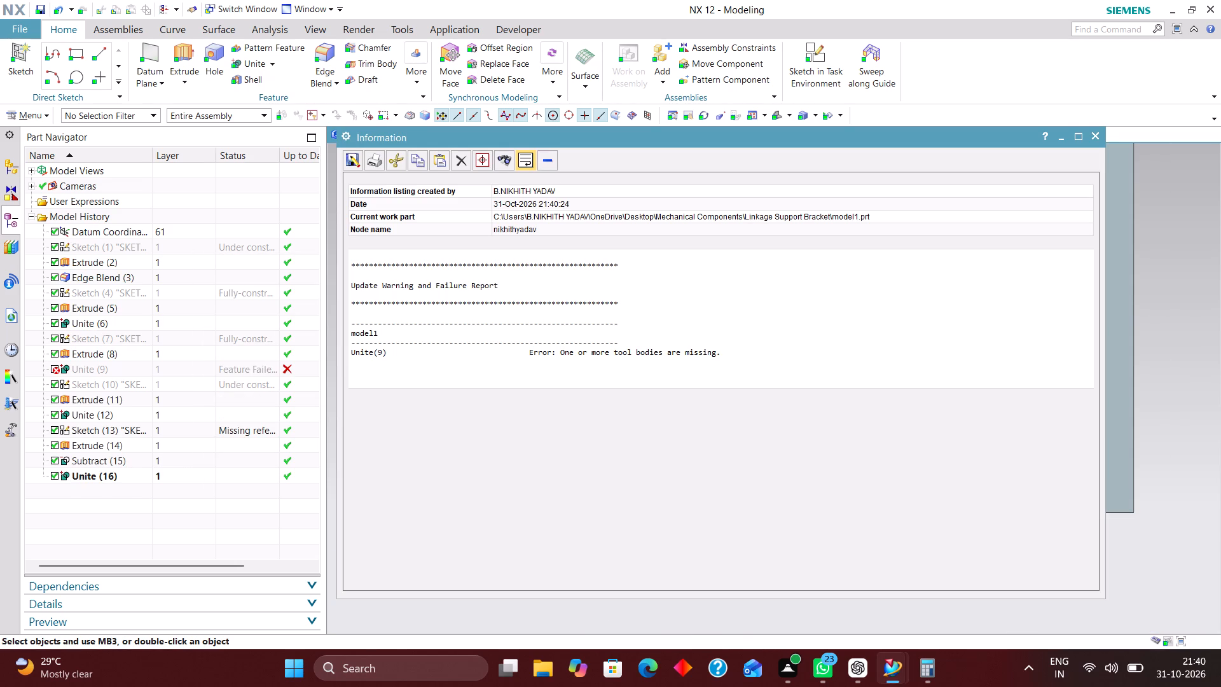
Dismiss the update failure report and delete the failed Unite (9) feature from the model history.
{"action": "left_click", "coordinate": [1096, 134]}
{"action": "scroll", "coordinate": [836, 429], "scroll_direction": "down", "scroll_amount": 2}
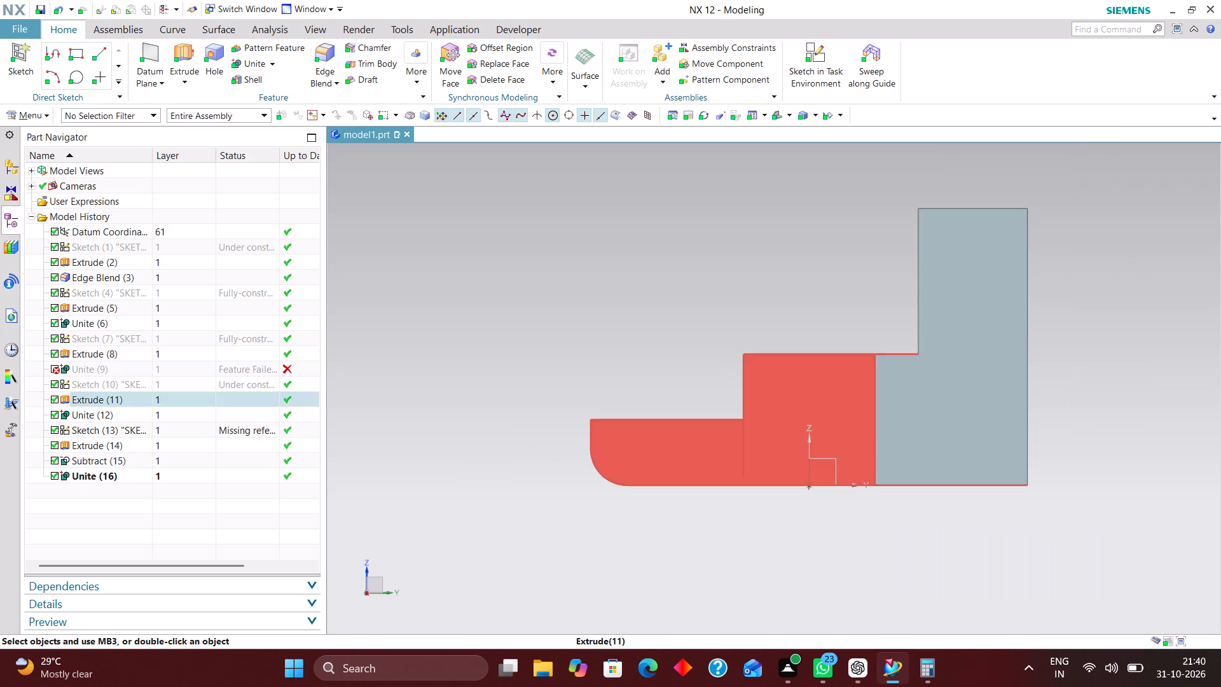
{"action": "middle_click_drag", "start_coordinate": [813, 373], "coordinate": [850, 407]}
{"action": "left_click", "coordinate": [164, 370]}
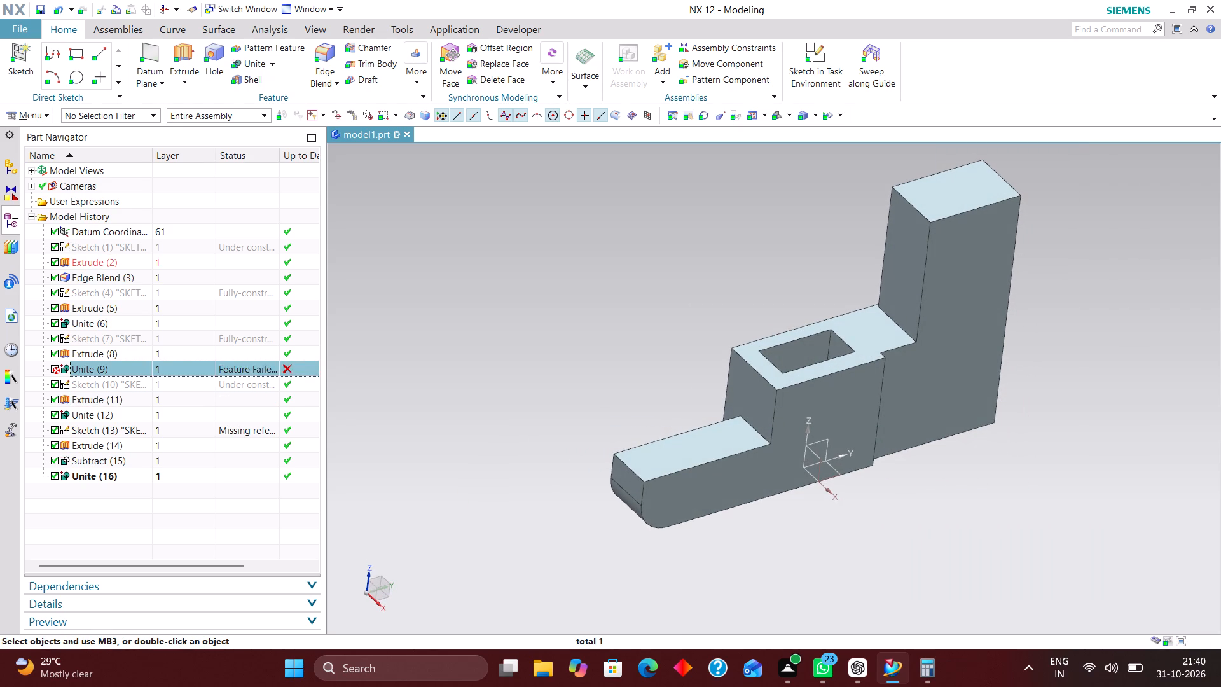
{"action": "right_click", "coordinate": [167, 370]}
{"action": "left_click", "coordinate": [259, 388]}
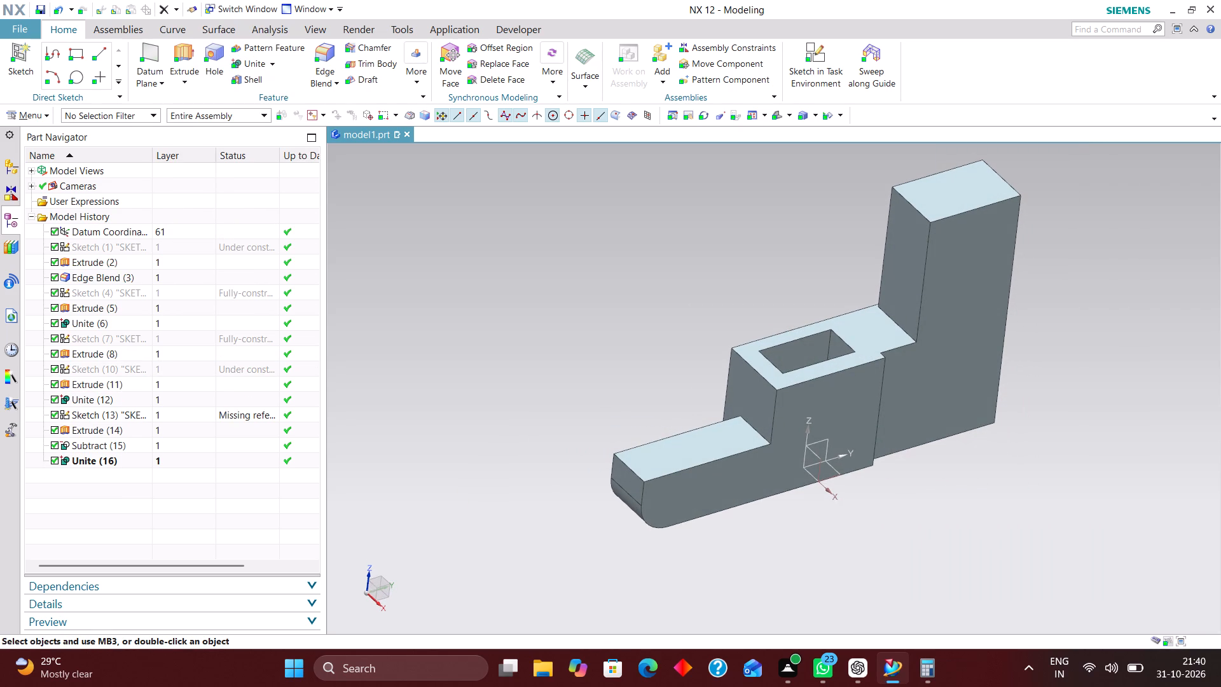
Roll the model history back by making the upright leg's extrusion, Extrude (8), the current feature.
{"action": "left_click", "coordinate": [200, 333]}
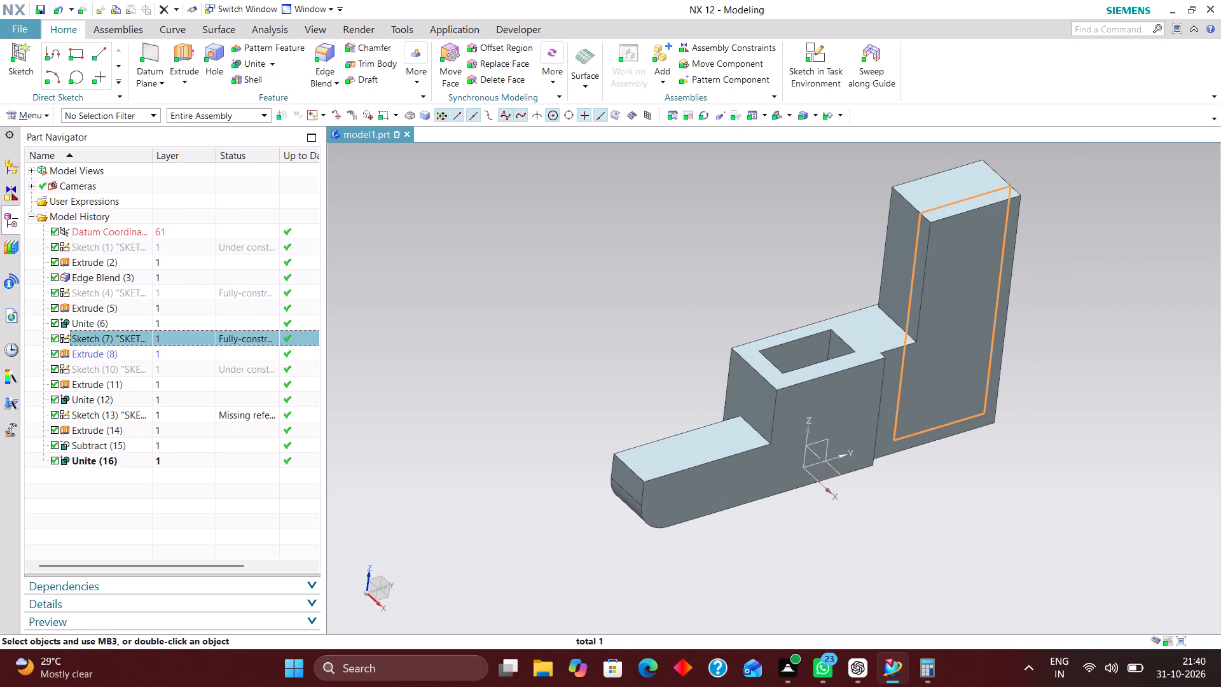
{"action": "left_click", "coordinate": [188, 350]}
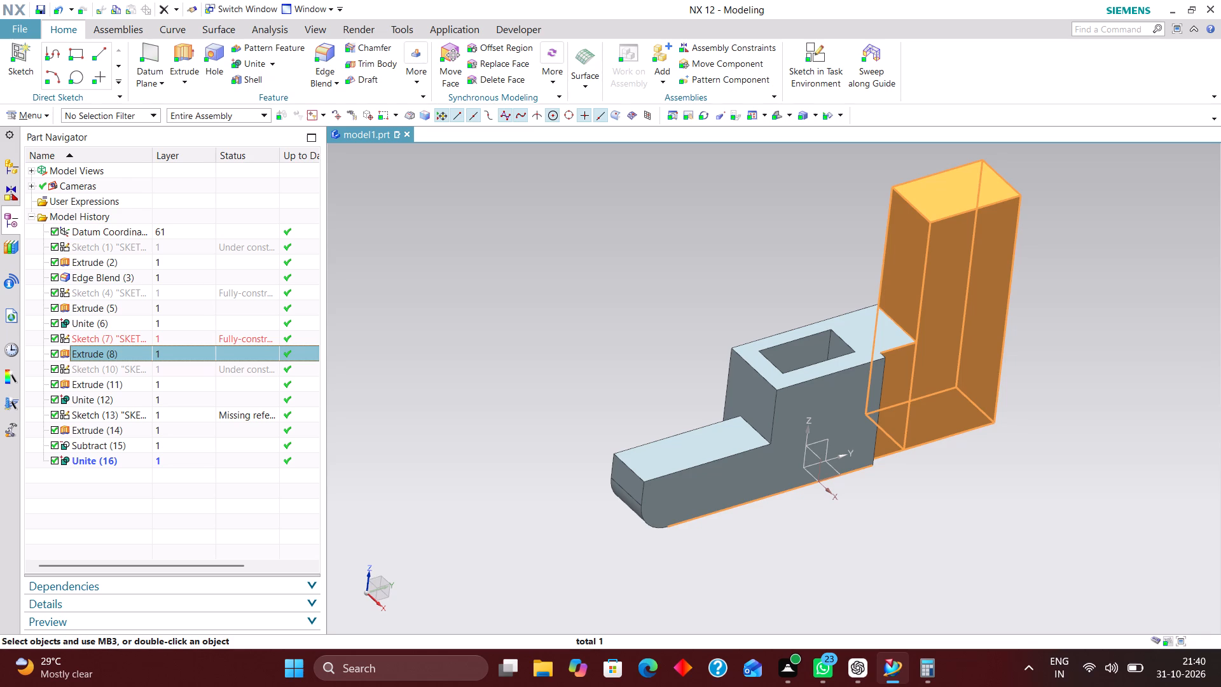
{"action": "left_click", "coordinate": [198, 371]}
{"action": "right_click", "coordinate": [198, 371]}
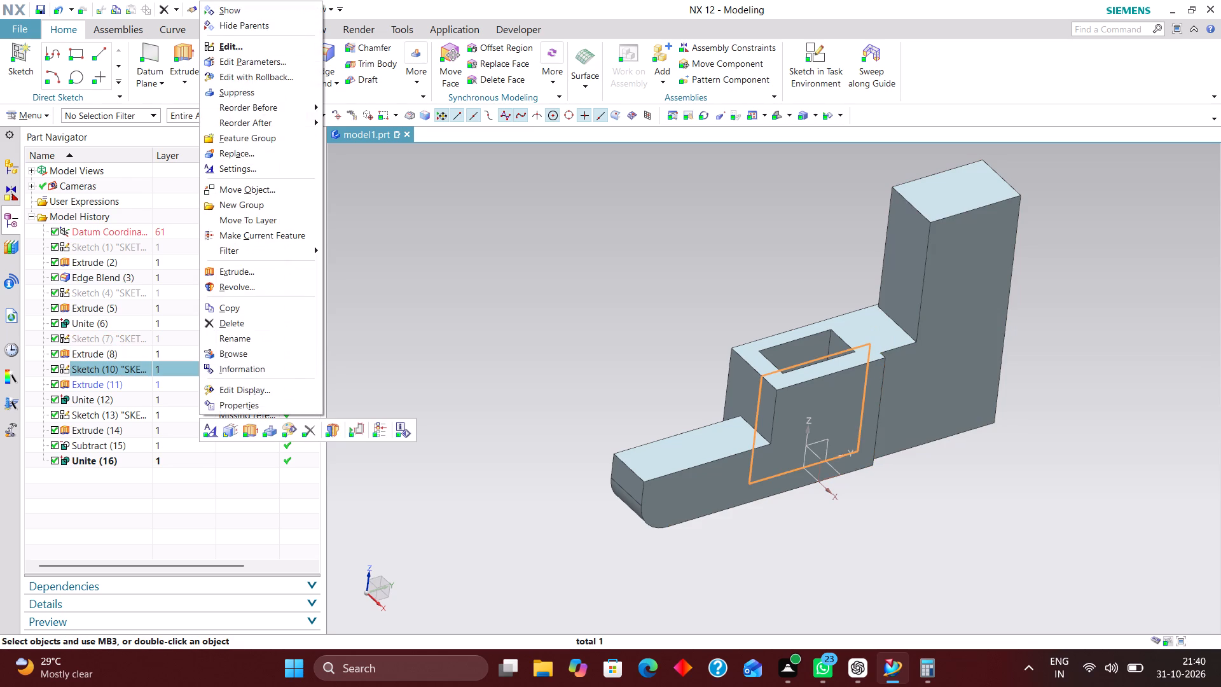
{"action": "left_click", "coordinate": [383, 429]}
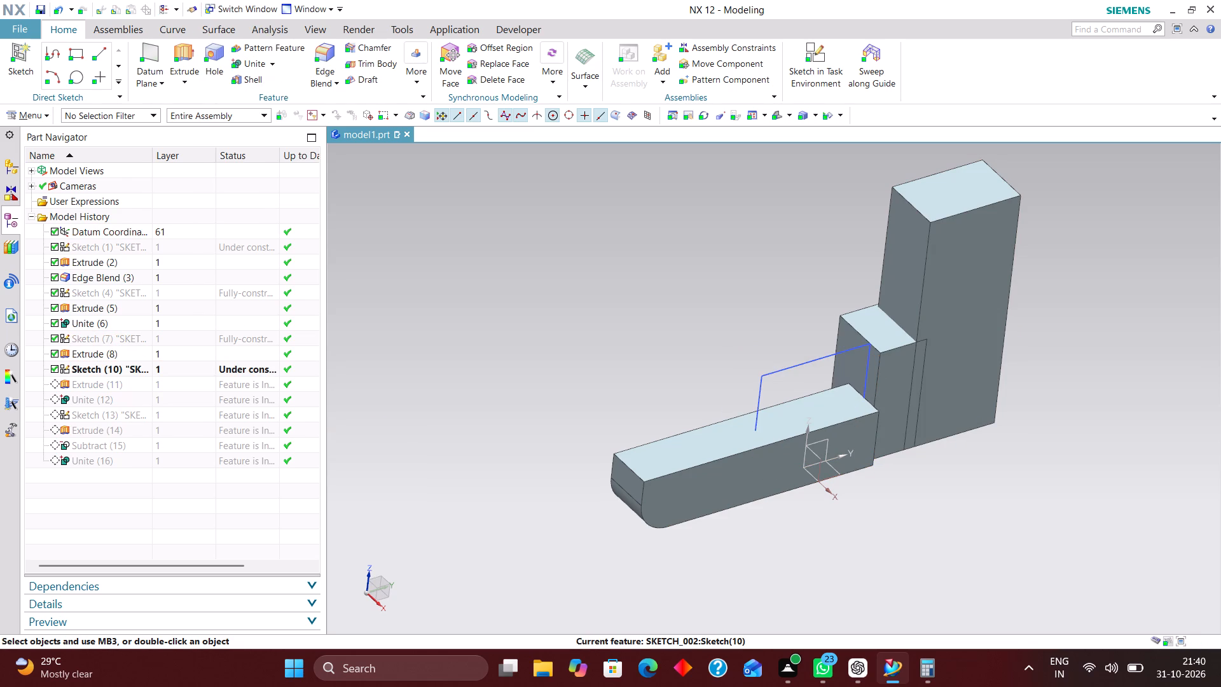
{"action": "left_click", "coordinate": [188, 356]}
{"action": "right_click", "coordinate": [188, 356]}
{"action": "left_click", "coordinate": [366, 395]}
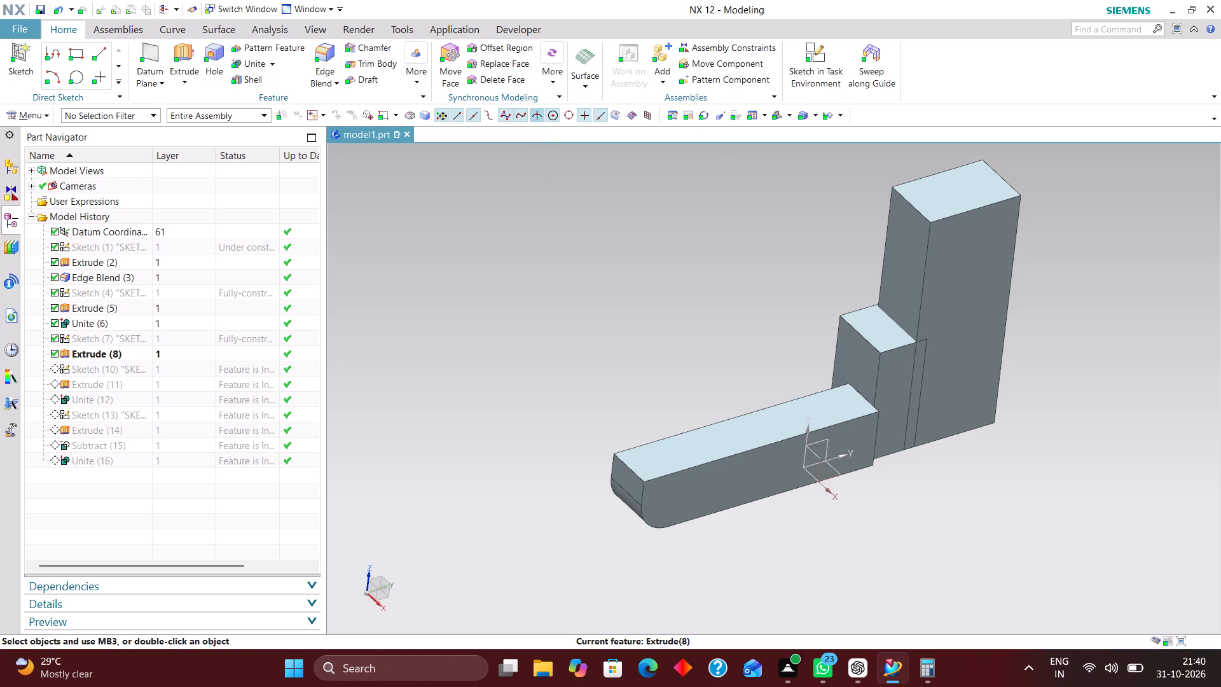
Unite the upright leg as tool body with the joined base bar and connecting block as target body.
{"action": "left_click", "coordinate": [259, 67]}
{"action": "left_click", "coordinate": [882, 370]}
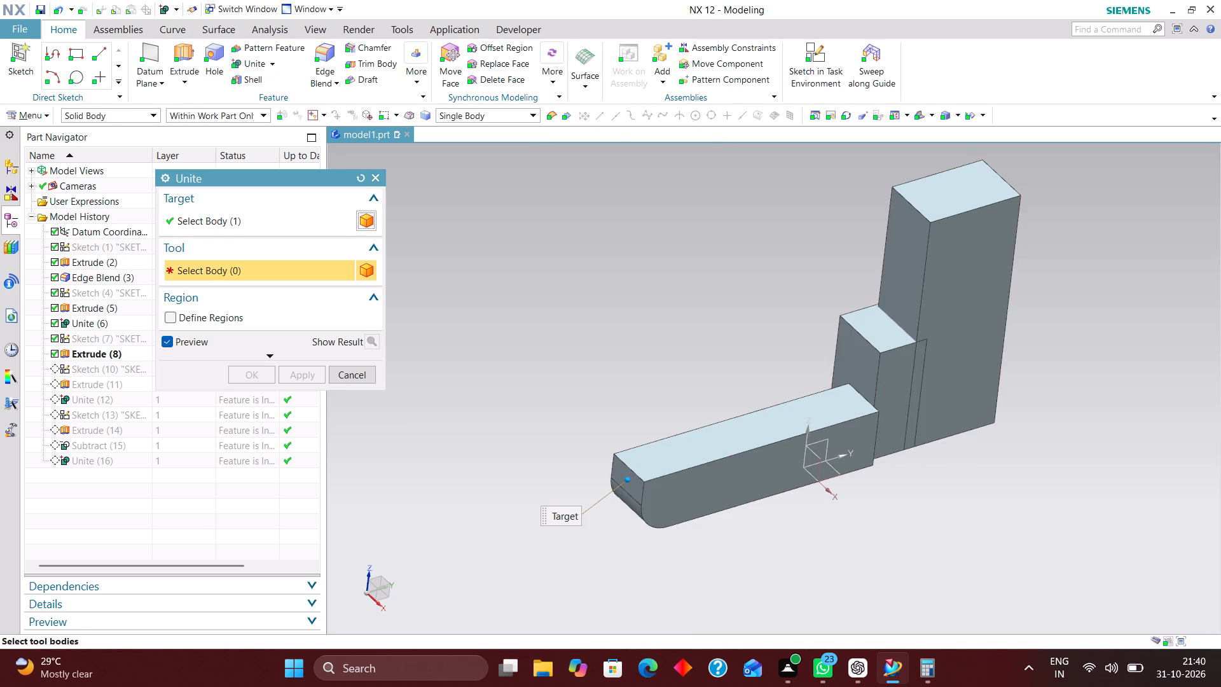
{"action": "left_click", "coordinate": [932, 314]}
{"action": "left_click", "coordinate": [259, 373]}
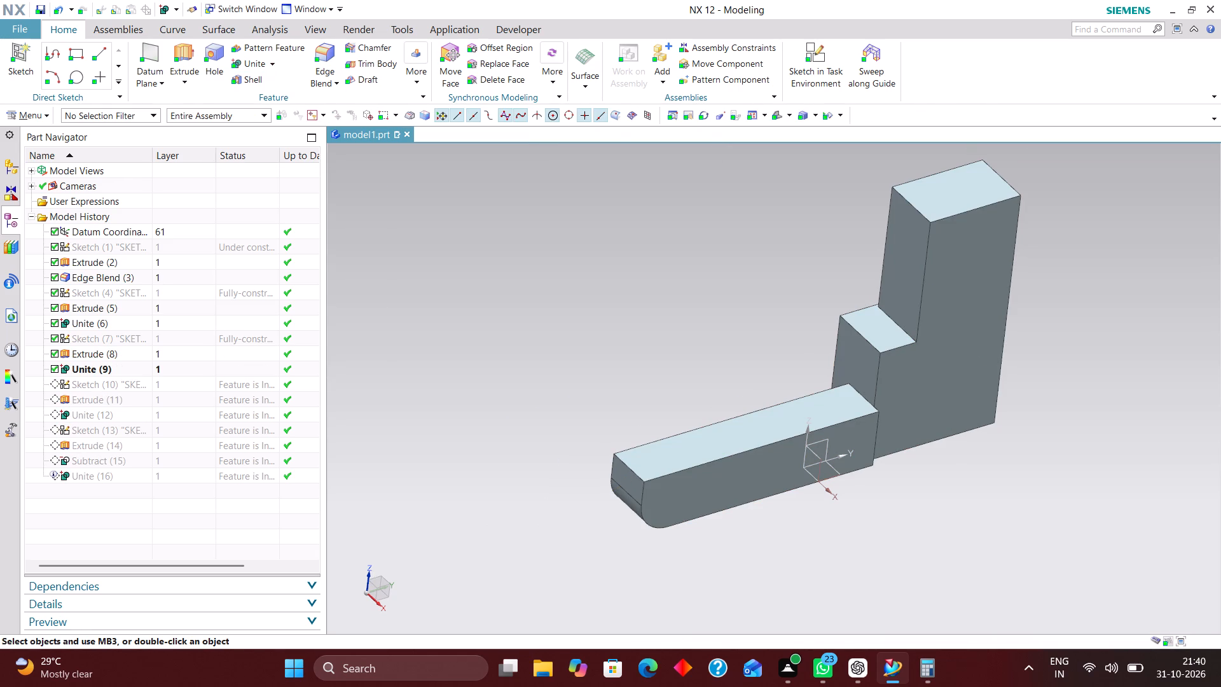
Roll the model history forward by making Unite (16) the current feature, and dismiss the update report.
{"action": "right_click", "coordinate": [183, 478]}
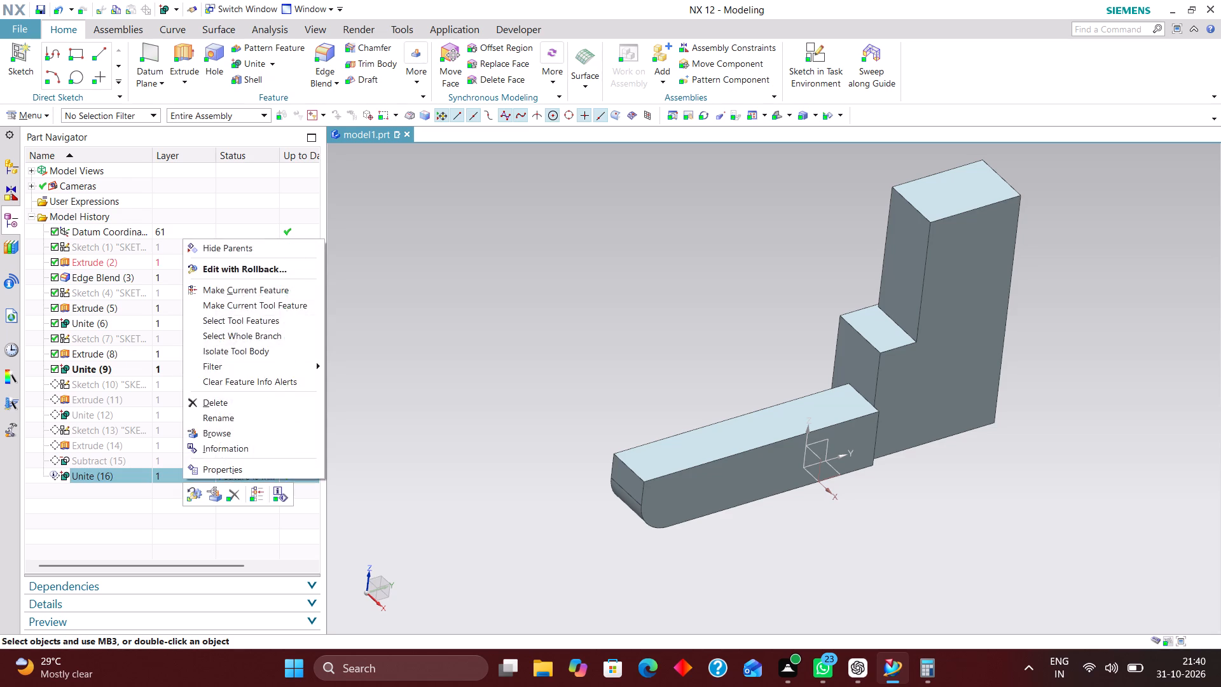
{"action": "left_click", "coordinate": [251, 490]}
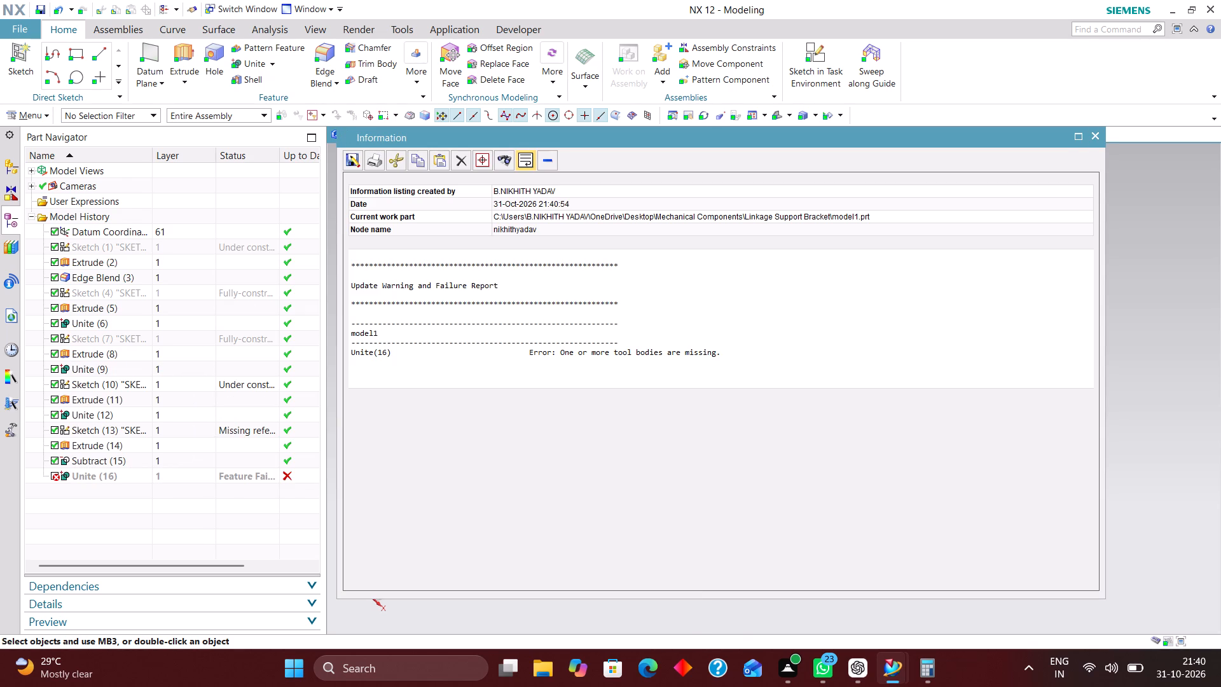
{"action": "left_click", "coordinate": [1105, 133]}
{"action": "left_click", "coordinate": [1097, 137]}
Open the upright leg's extrusion, Extrude (8), to review its section and limits, leaving it unedited.
{"action": "scroll", "coordinate": [998, 469], "scroll_direction": "up", "scroll_amount": 1}
{"action": "middle_click_drag", "start_coordinate": [998, 469], "coordinate": [997, 469]}
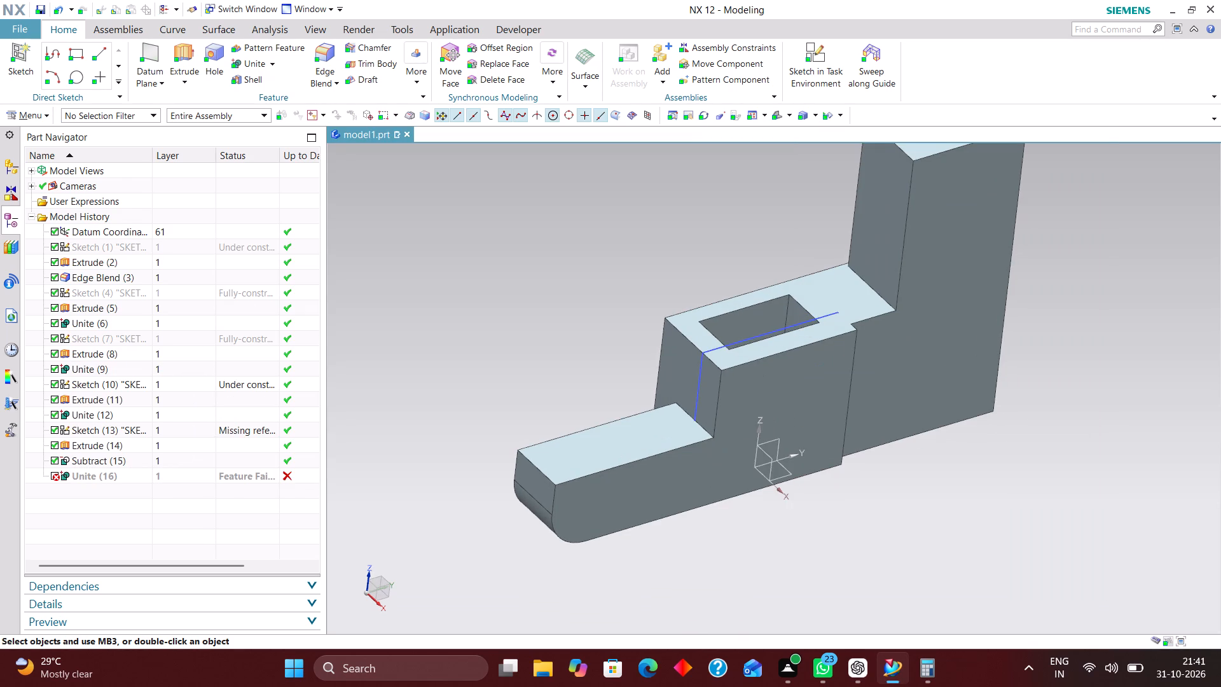
{"action": "middle_click_drag", "start_coordinate": [997, 469], "coordinate": [976, 478]}
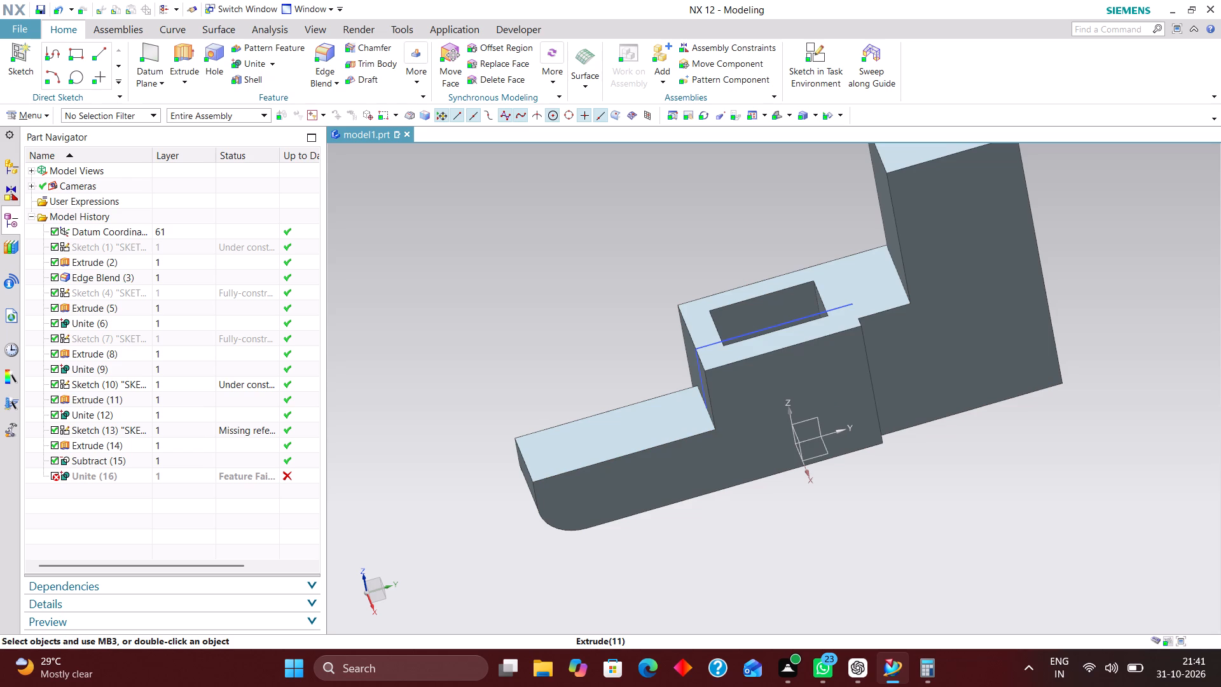
{"action": "left_click", "coordinate": [148, 324]}
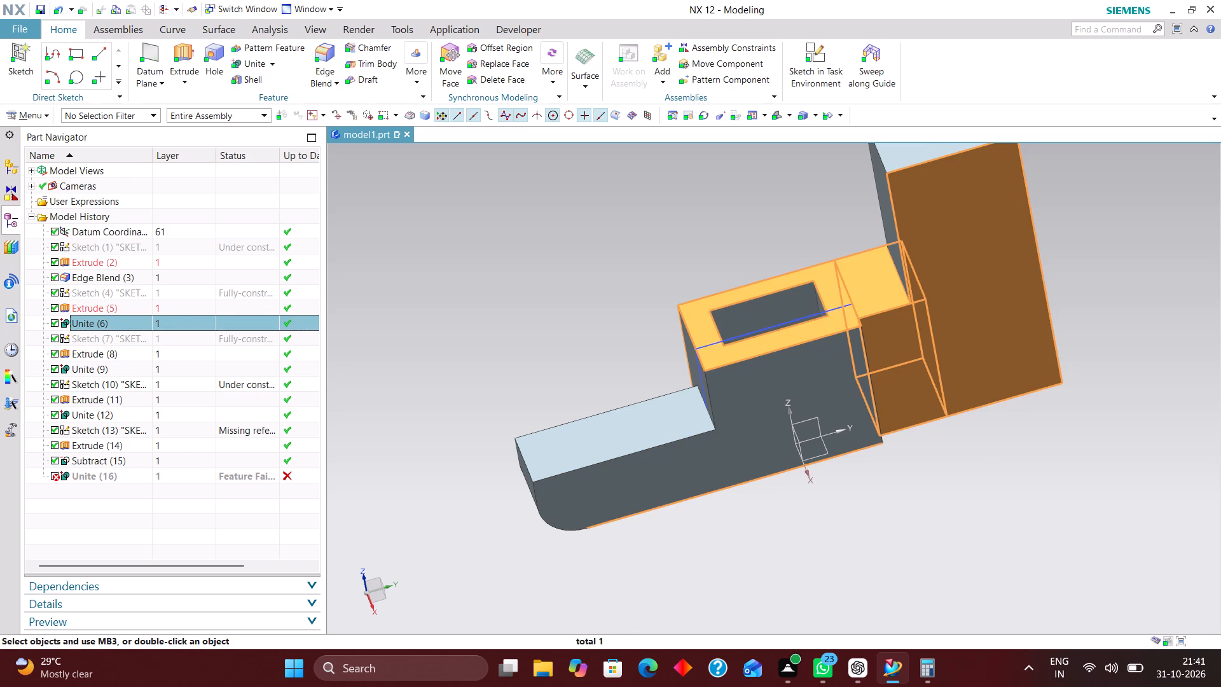
{"action": "left_click", "coordinate": [134, 352]}
{"action": "right_click", "coordinate": [137, 350]}
{"action": "left_click", "coordinate": [215, 63]}
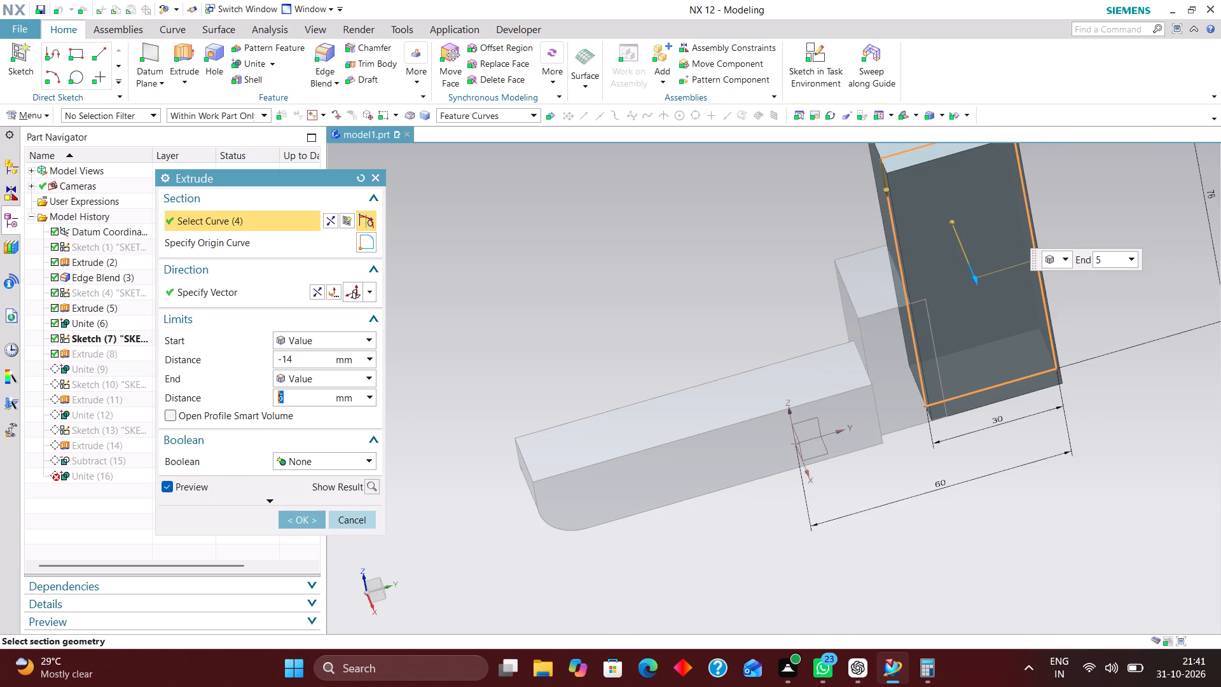
{"action": "left_click", "coordinate": [367, 522]}
Hide the middle block's profile sketch, Sketch (10), so that only the solid geometry is displayed.
{"action": "middle_click_drag", "start_coordinate": [907, 492], "coordinate": [919, 513]}
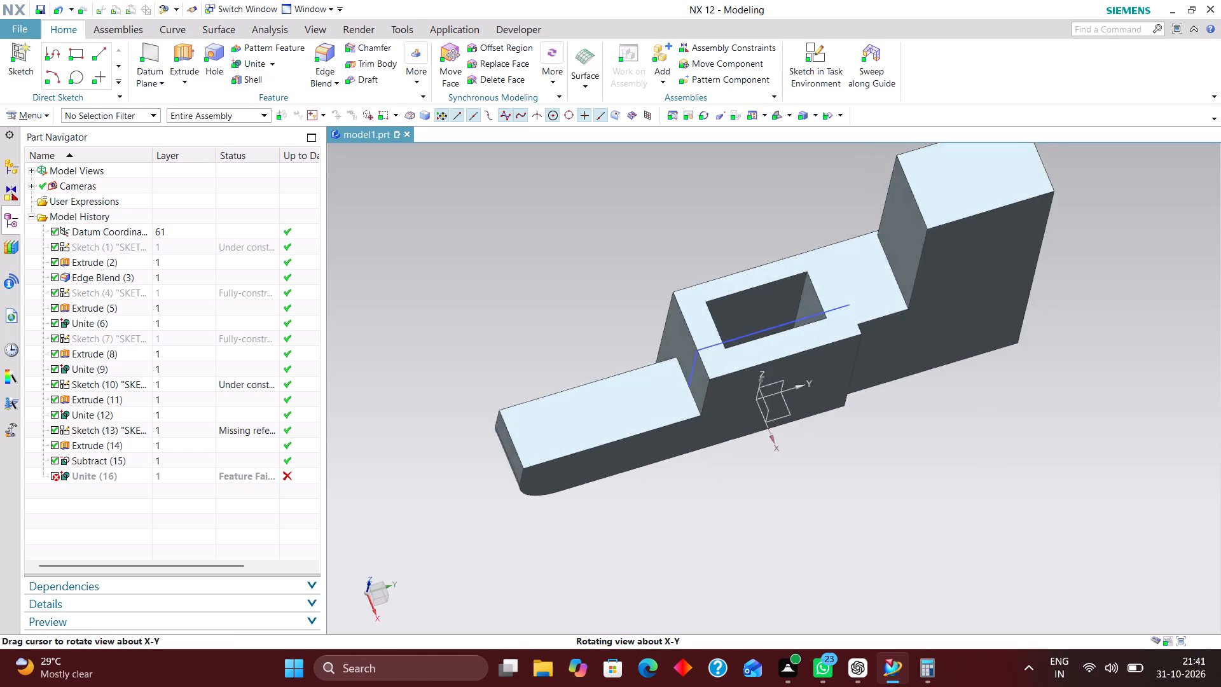
{"action": "middle_click_drag", "start_coordinate": [919, 513], "coordinate": [917, 486]}
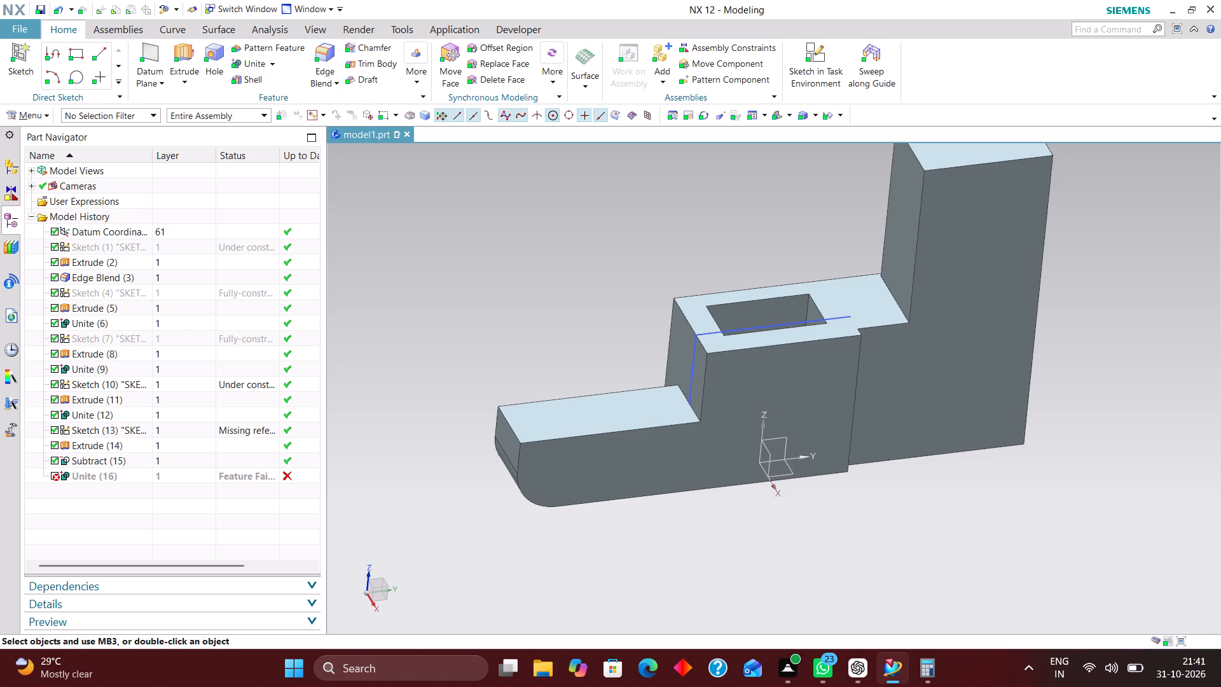
{"action": "scroll", "coordinate": [1005, 586], "scroll_direction": "down", "scroll_amount": 3}
{"action": "scroll", "coordinate": [961, 560], "scroll_direction": "down", "scroll_amount": 4}
{"action": "scroll", "coordinate": [987, 566], "scroll_direction": "up", "scroll_amount": 3}
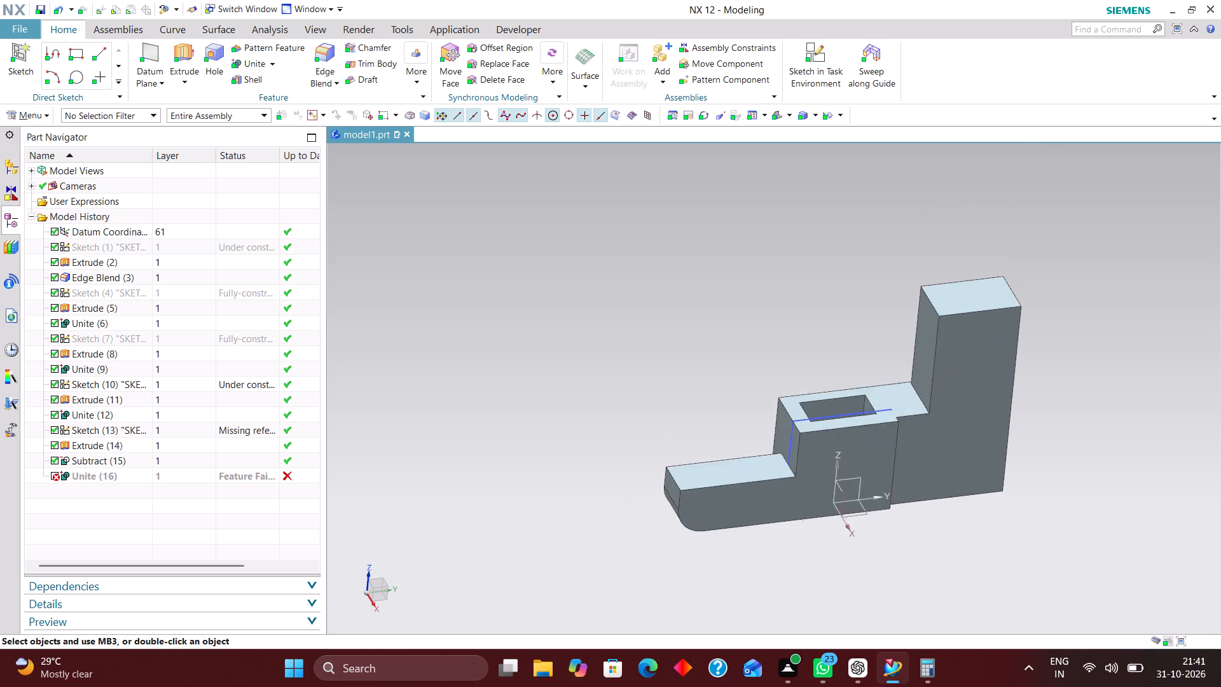
{"action": "scroll", "coordinate": [990, 562], "scroll_direction": "up", "scroll_amount": 2}
{"action": "middle_click_drag", "start_coordinate": [970, 565], "coordinate": [999, 577]}
{"action": "scroll", "coordinate": [998, 572], "scroll_direction": "up", "scroll_amount": 1}
{"action": "scroll", "coordinate": [698, 454], "scroll_direction": "up", "scroll_amount": 1}
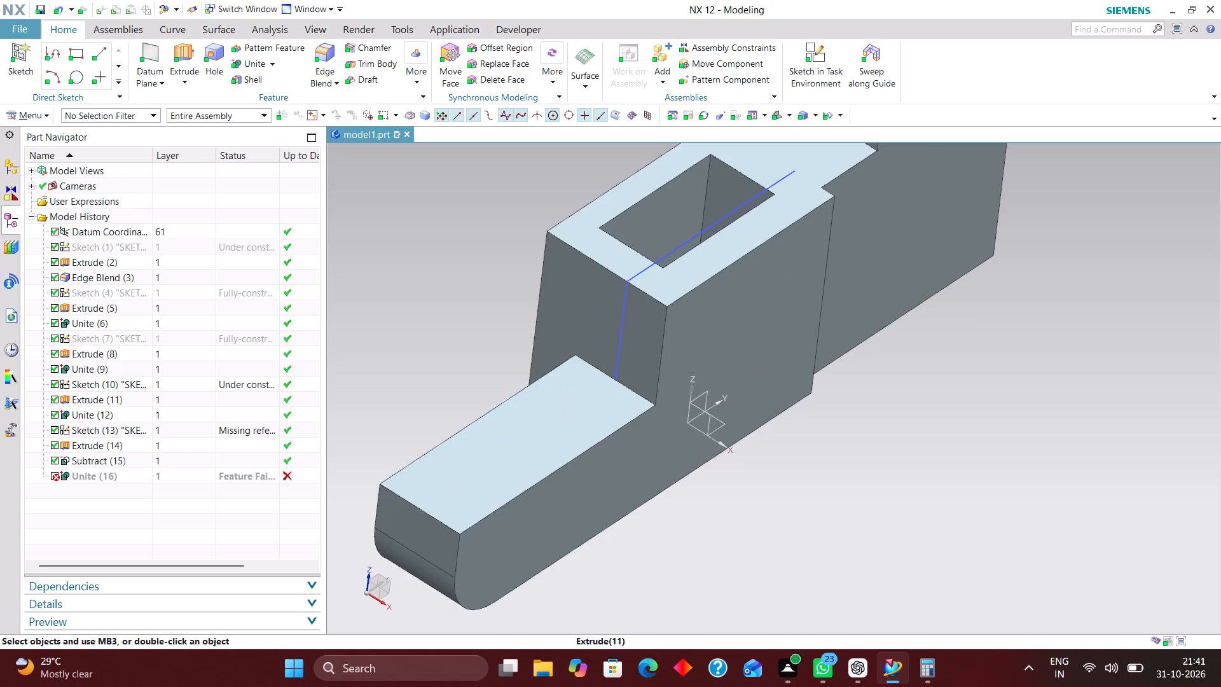
{"action": "scroll", "coordinate": [884, 559], "scroll_direction": "down", "scroll_amount": 2}
{"action": "scroll", "coordinate": [755, 476], "scroll_direction": "up", "scroll_amount": 2}
{"action": "right_click_drag", "start_coordinate": [693, 377], "coordinate": [693, 467]}
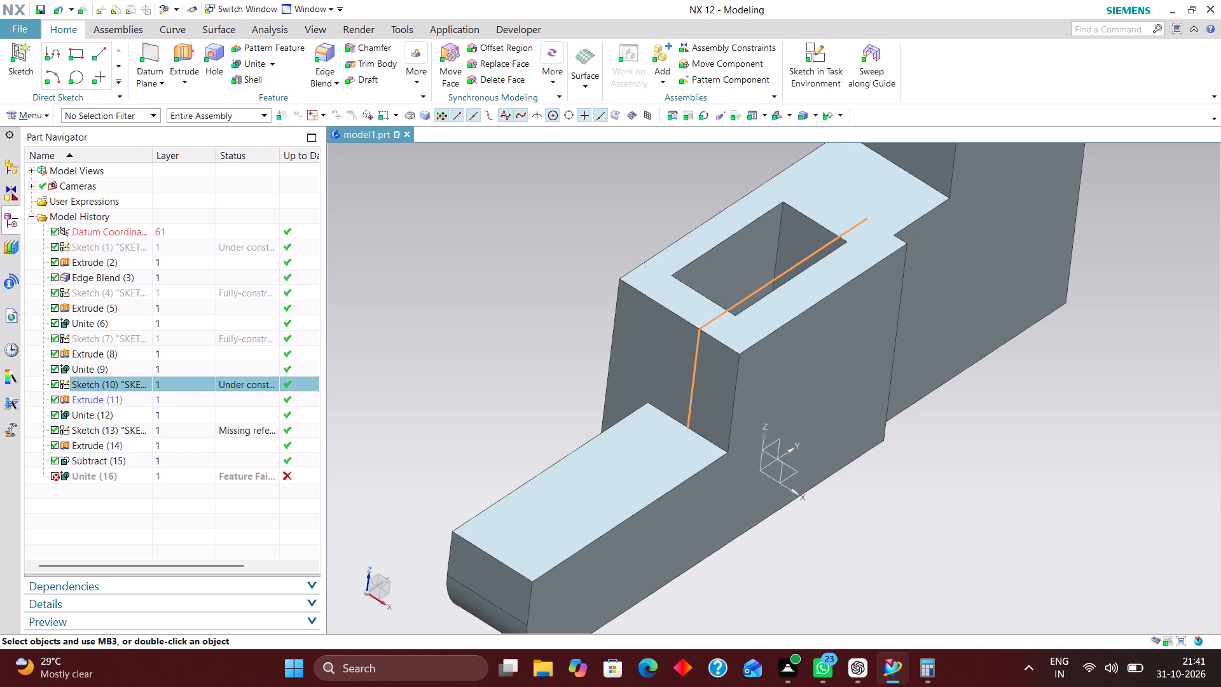
Open the connecting block's profile, Sketch (4), to check its dimensions, and finish the sketch without edits.
{"action": "middle_click_drag", "start_coordinate": [1080, 597], "coordinate": [1065, 565]}
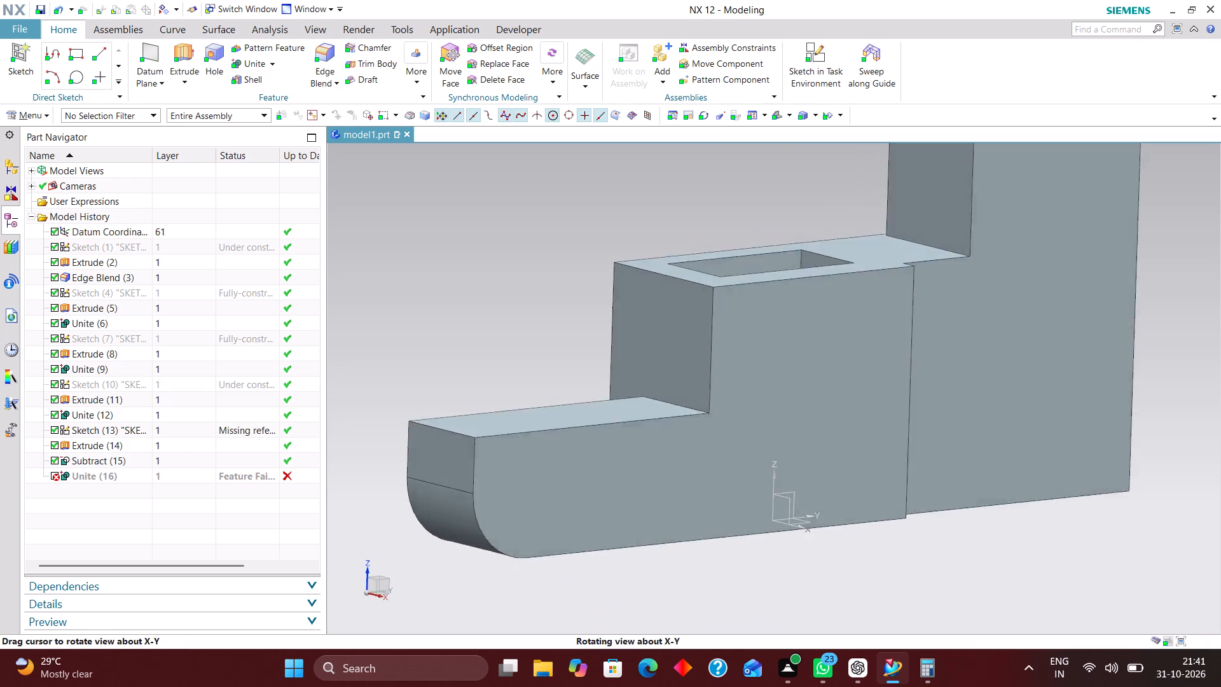
{"action": "middle_click_drag", "start_coordinate": [1065, 565], "coordinate": [1070, 593]}
{"action": "scroll", "coordinate": [1070, 593], "scroll_direction": "up", "scroll_amount": 1}
{"action": "scroll", "coordinate": [1072, 592], "scroll_direction": "down", "scroll_amount": 2}
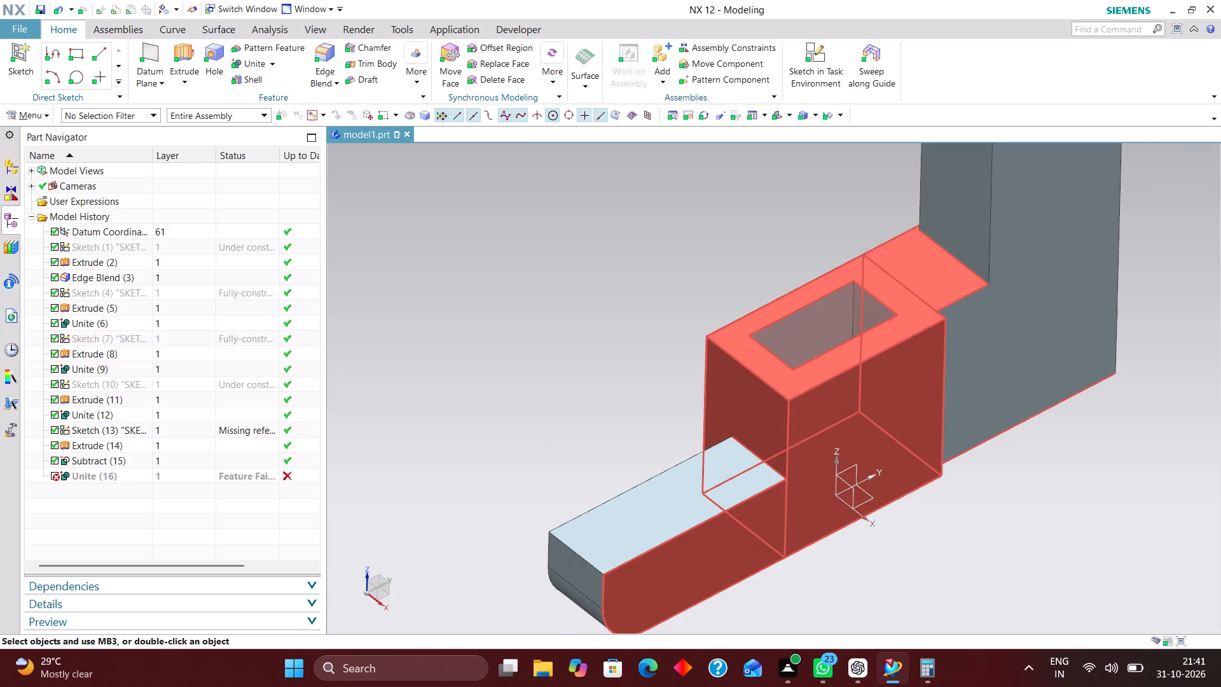
{"action": "left_click", "coordinate": [183, 296]}
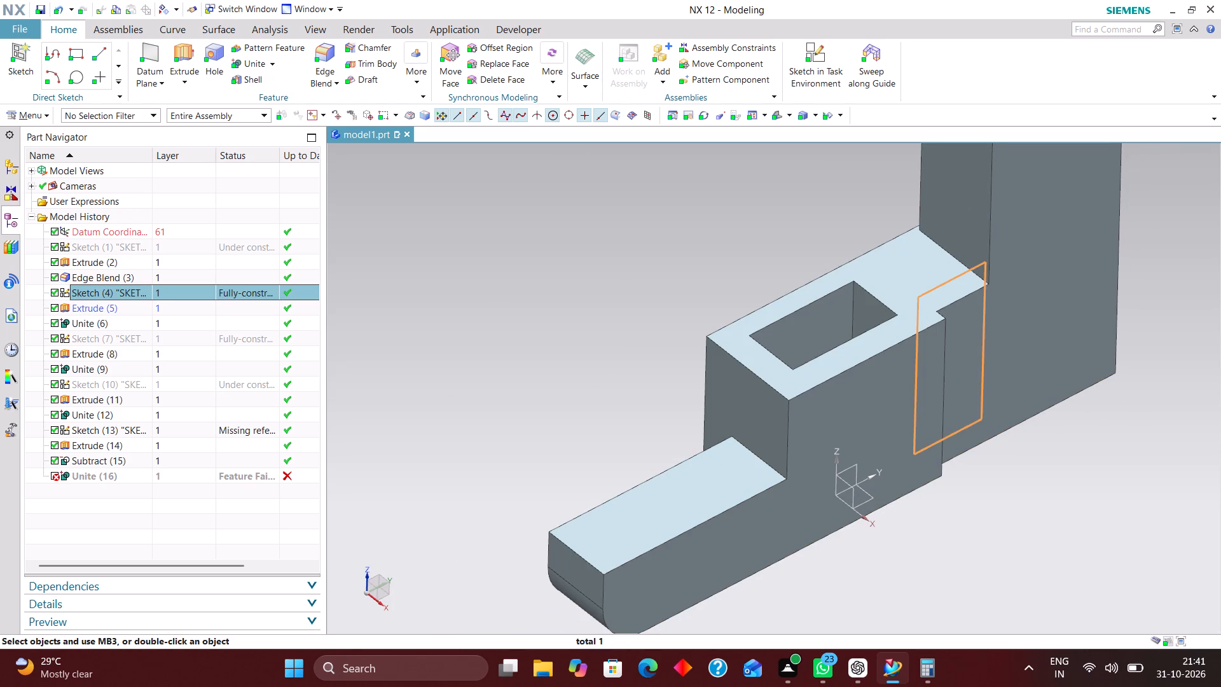
{"action": "right_click", "coordinate": [188, 294]}
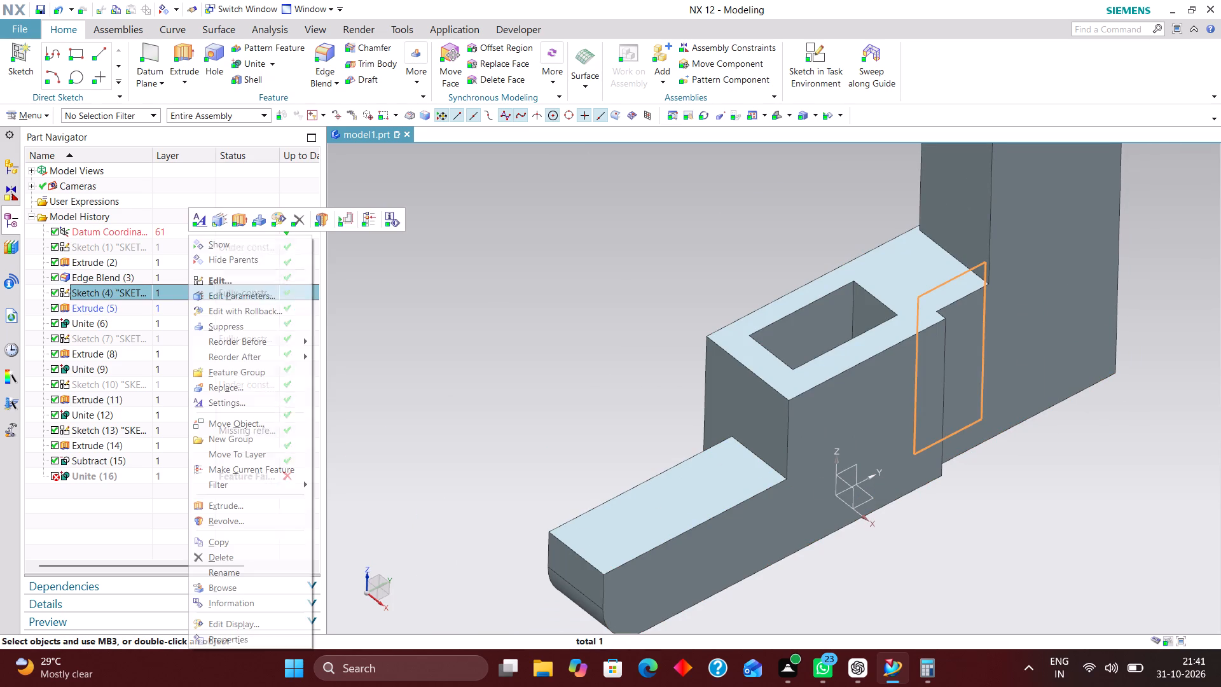
{"action": "left_click", "coordinate": [270, 310]}
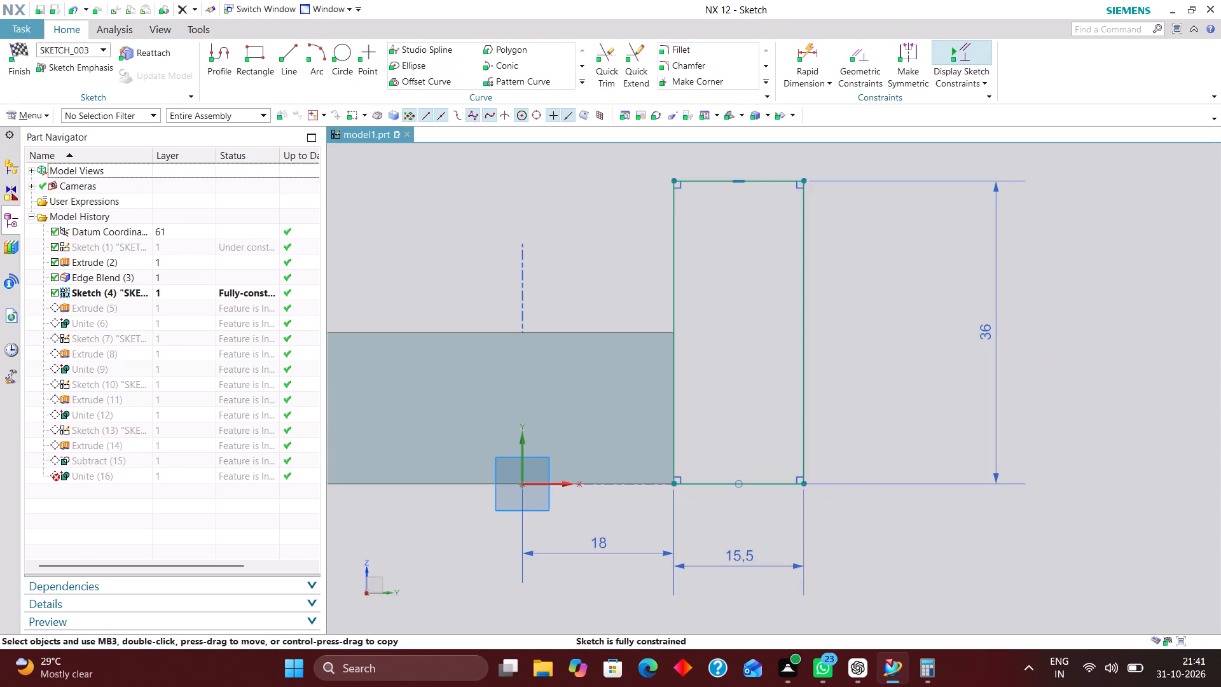
{"action": "scroll", "coordinate": [833, 370], "scroll_direction": "down", "scroll_amount": 3}
{"action": "left_click", "coordinate": [27, 53]}
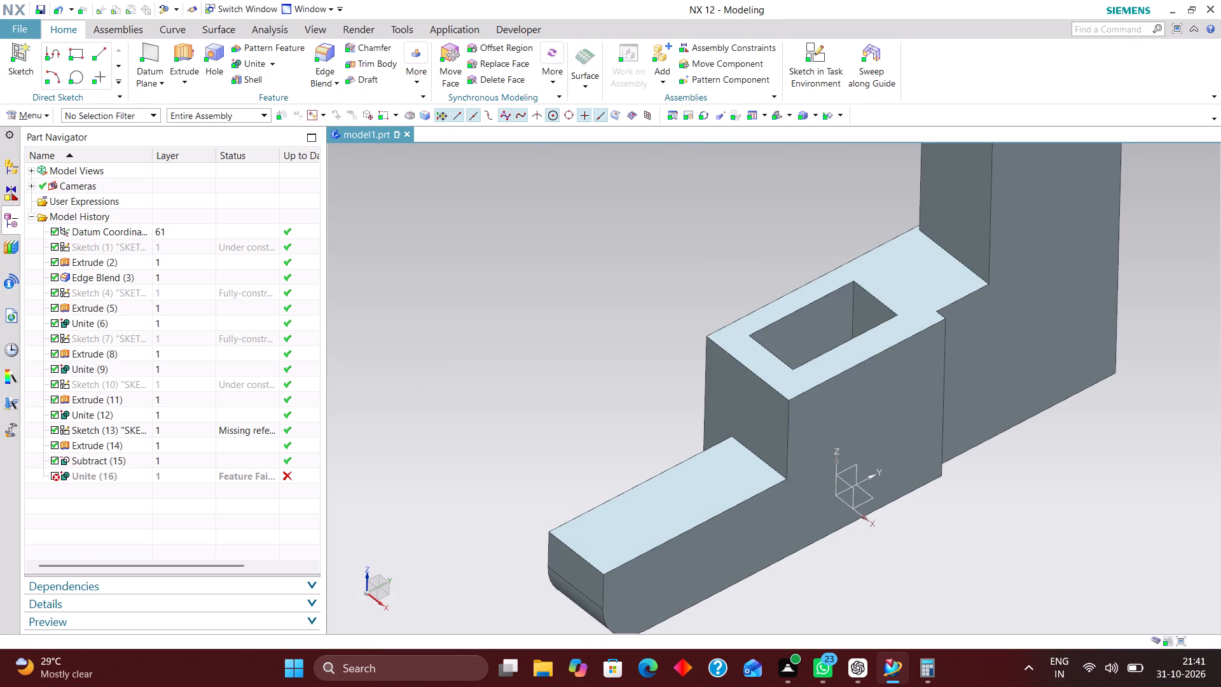
Open the connecting block's extrusion, Extrude (5), and examine its limits and its alignment with the base bar.
{"action": "left_click", "coordinate": [120, 305]}
{"action": "right_click", "coordinate": [120, 303]}
{"action": "left_click", "coordinate": [169, 328]}
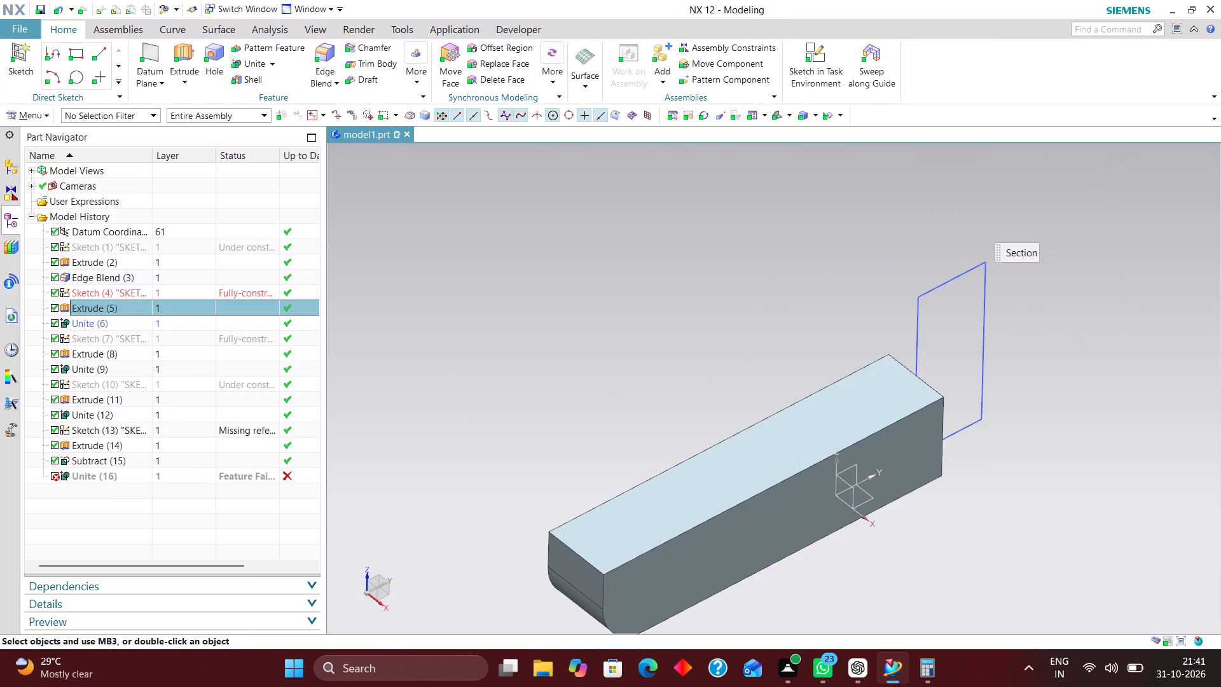
{"action": "middle_click_drag", "start_coordinate": [1058, 495], "coordinate": [1123, 484]}
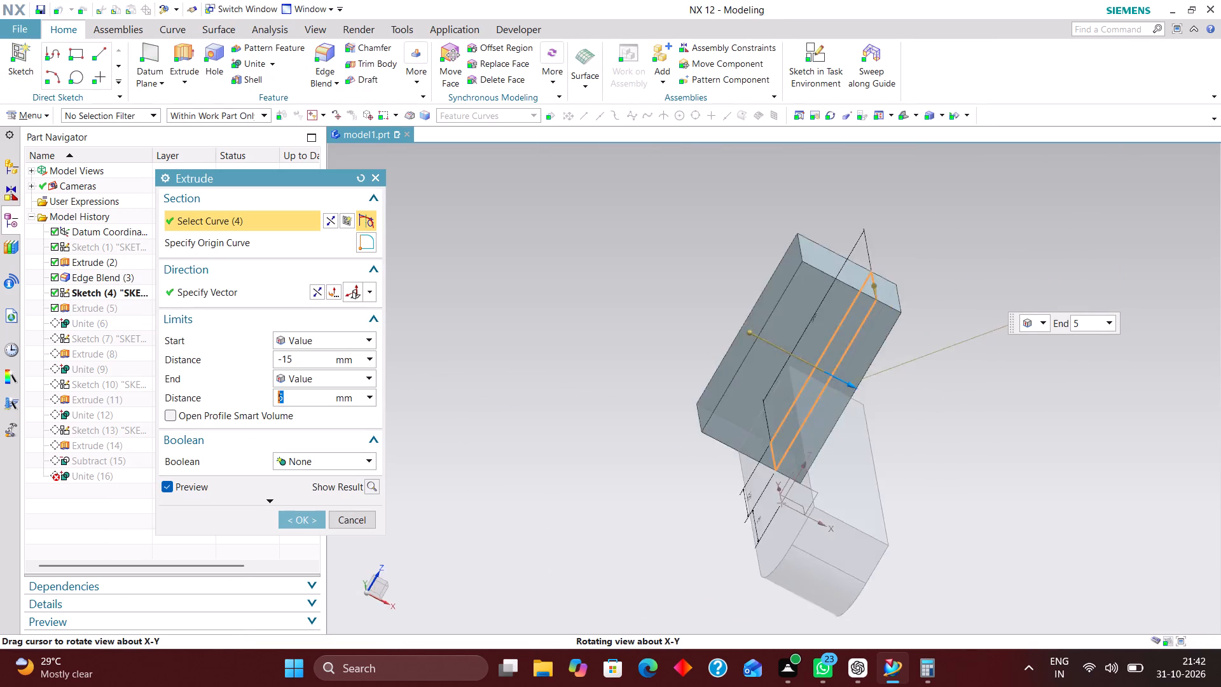
{"action": "middle_click_drag", "start_coordinate": [1123, 484], "coordinate": [1118, 499]}
{"action": "right_click_drag", "start_coordinate": [1091, 450], "coordinate": [956, 450]}
{"action": "middle_click_drag", "start_coordinate": [972, 481], "coordinate": [970, 483]}
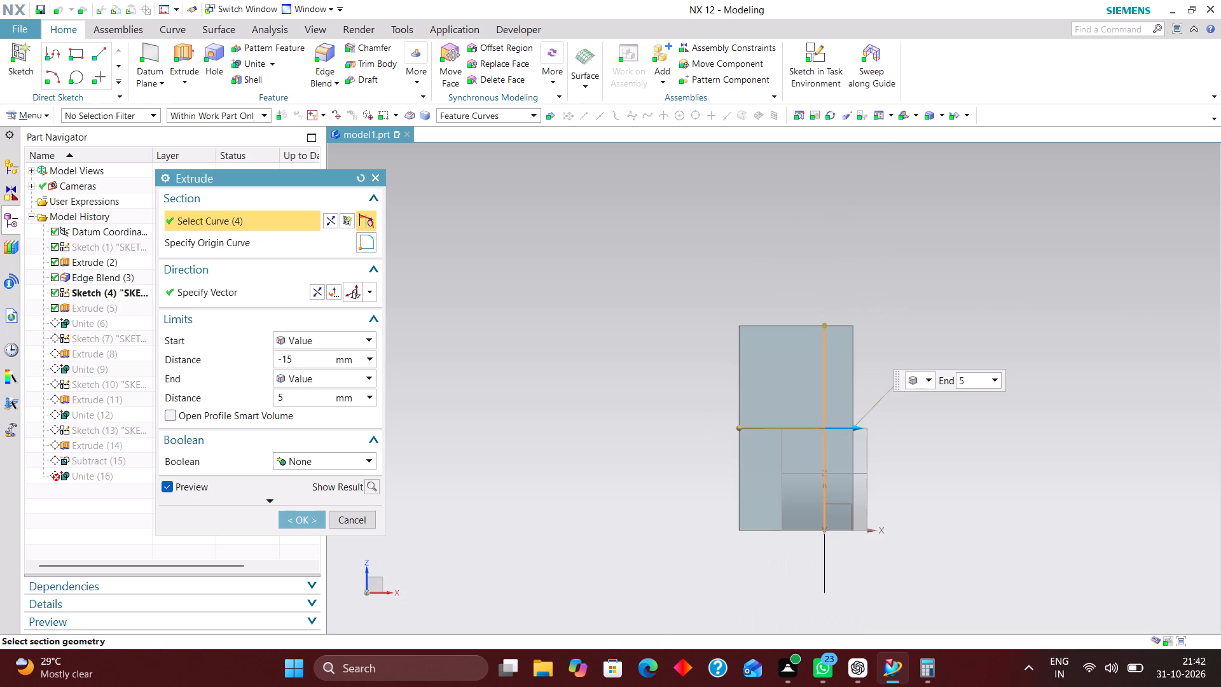
{"action": "middle_click_drag", "start_coordinate": [970, 483], "coordinate": [932, 509]}
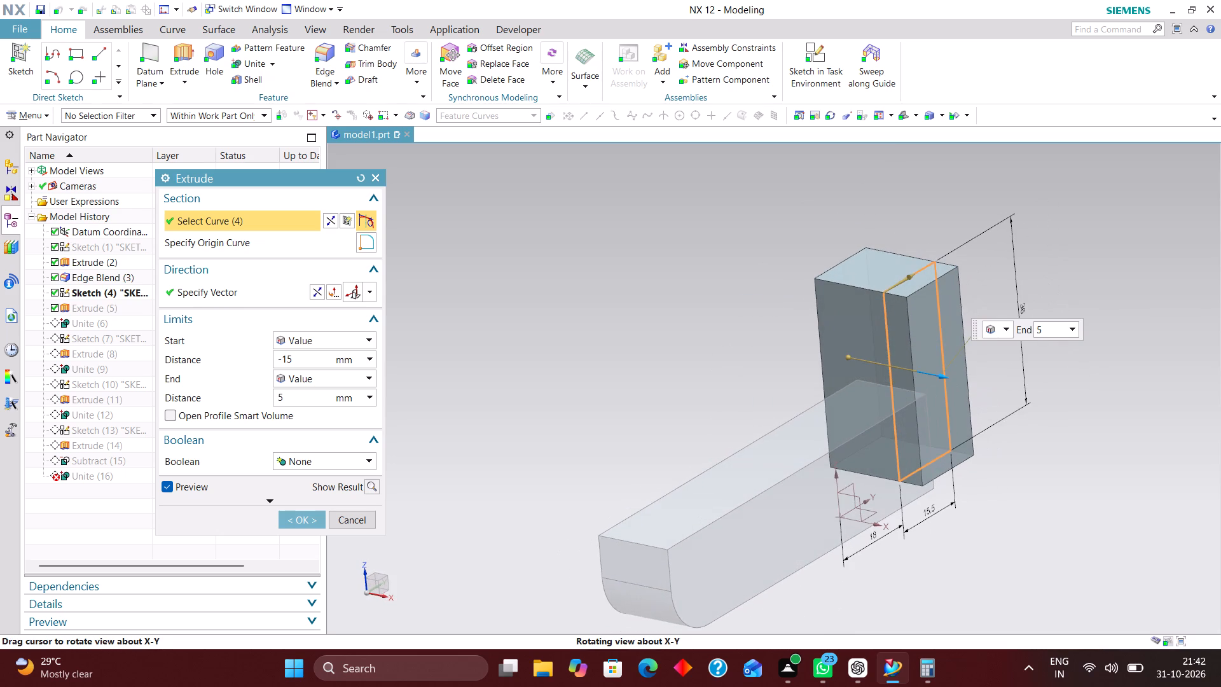
{"action": "middle_click_drag", "start_coordinate": [932, 509], "coordinate": [932, 508]}
{"action": "left_click", "coordinate": [304, 519]}
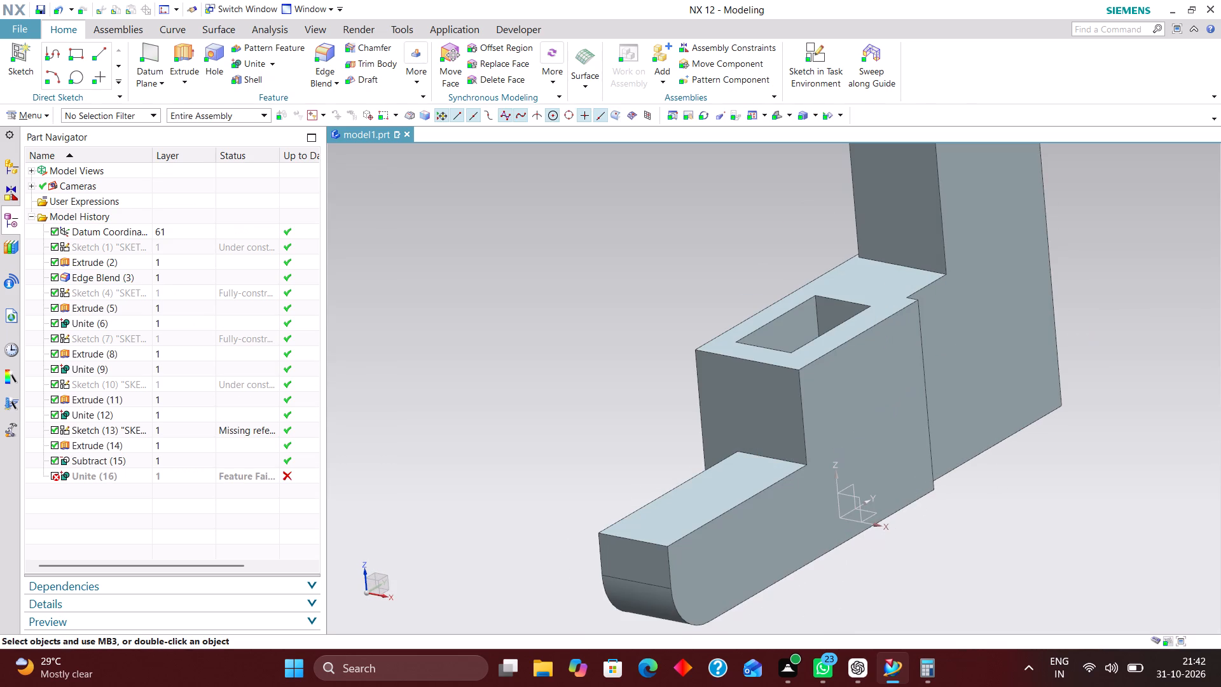
Delete the failed final feature, Unite (16), from the model history.
{"action": "left_click", "coordinate": [181, 475]}
{"action": "right_click", "coordinate": [183, 475]}
{"action": "left_click", "coordinate": [277, 486]}
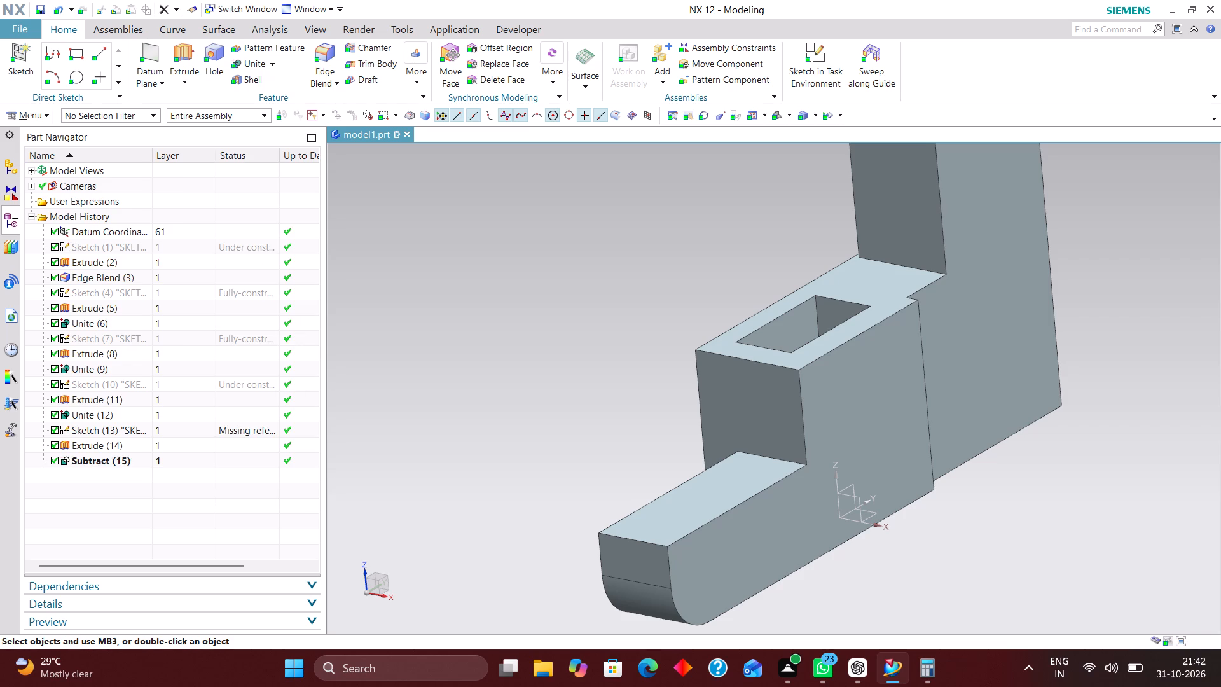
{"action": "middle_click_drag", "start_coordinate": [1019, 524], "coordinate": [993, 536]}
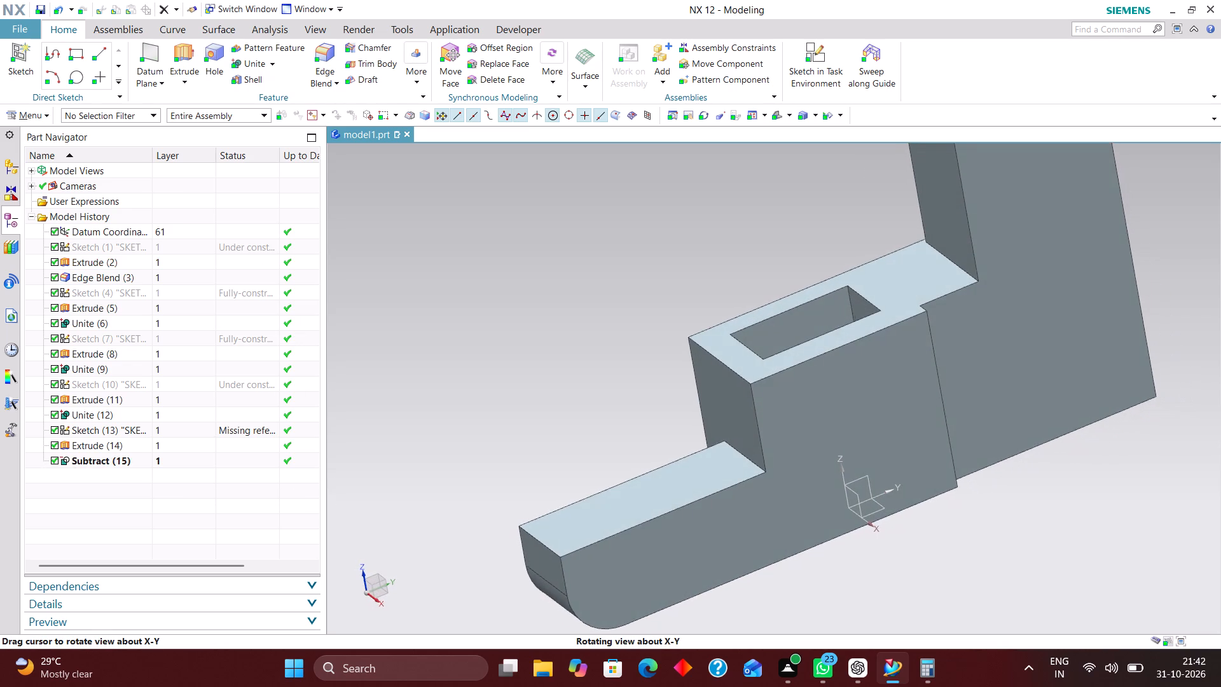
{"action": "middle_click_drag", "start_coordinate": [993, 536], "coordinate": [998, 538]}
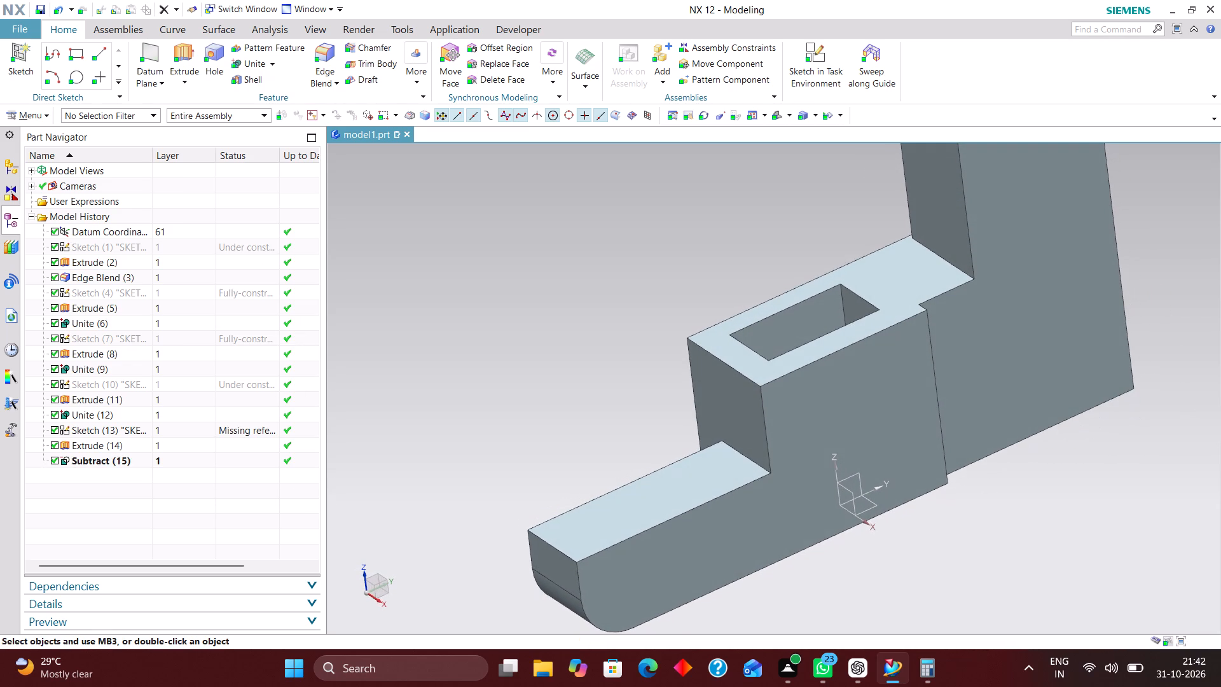
Open the upright leg's extrusion, Extrude (8), to check its limits, and leave it without edits.
{"action": "left_click", "coordinate": [130, 351]}
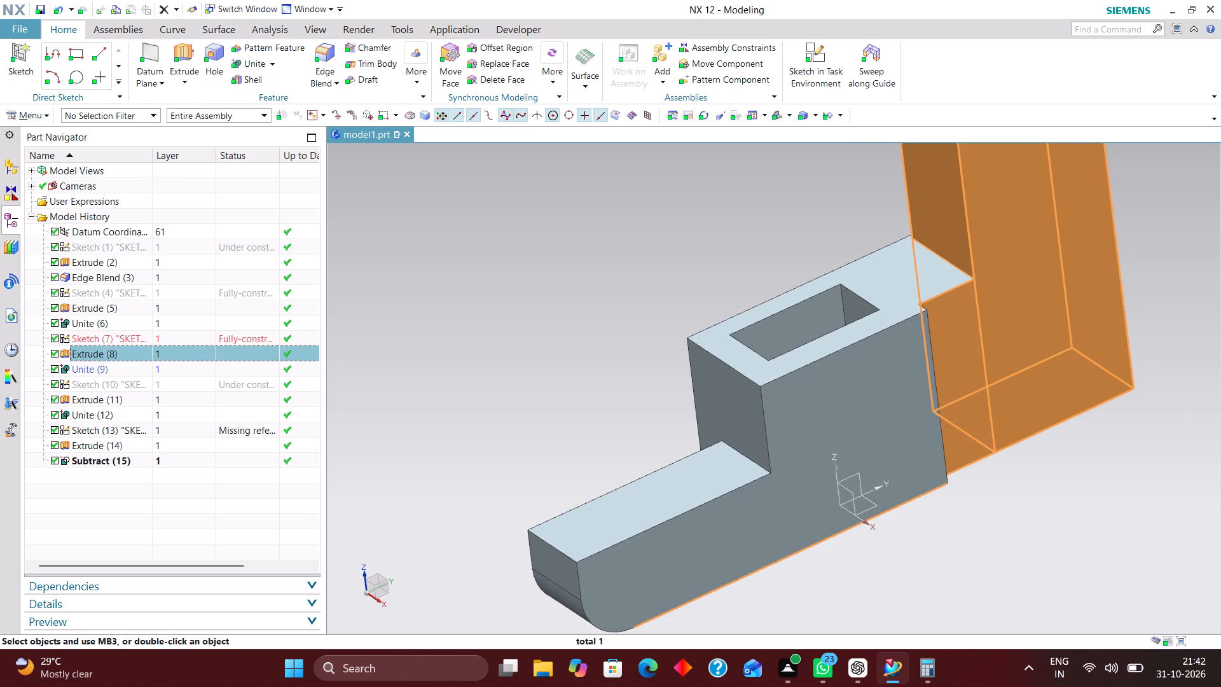
{"action": "right_click", "coordinate": [130, 351]}
{"action": "left_click", "coordinate": [219, 66]}
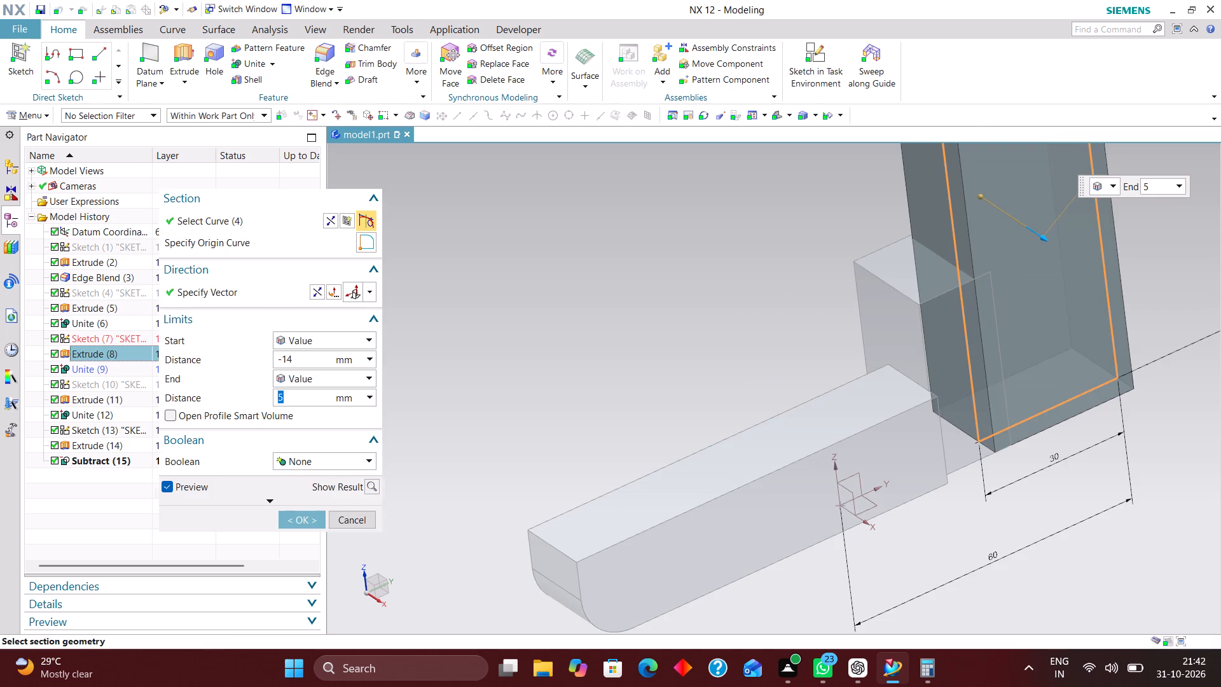
{"action": "left_click", "coordinate": [360, 513]}
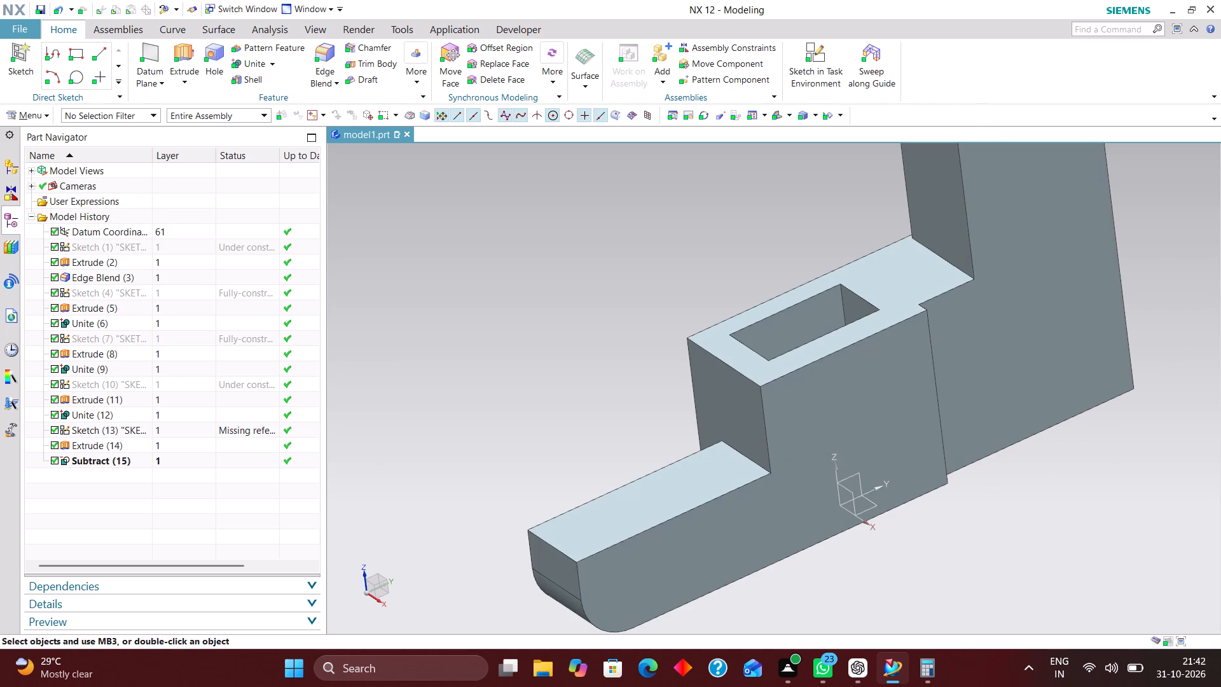
Open the middle block's extrusion, Extrude (11), and examine its limits and its alignment with the neighbouring bodies.
{"action": "scroll", "coordinate": [884, 555], "scroll_direction": "down", "scroll_amount": 1}
{"action": "middle_click_drag", "start_coordinate": [887, 580], "coordinate": [880, 576]}
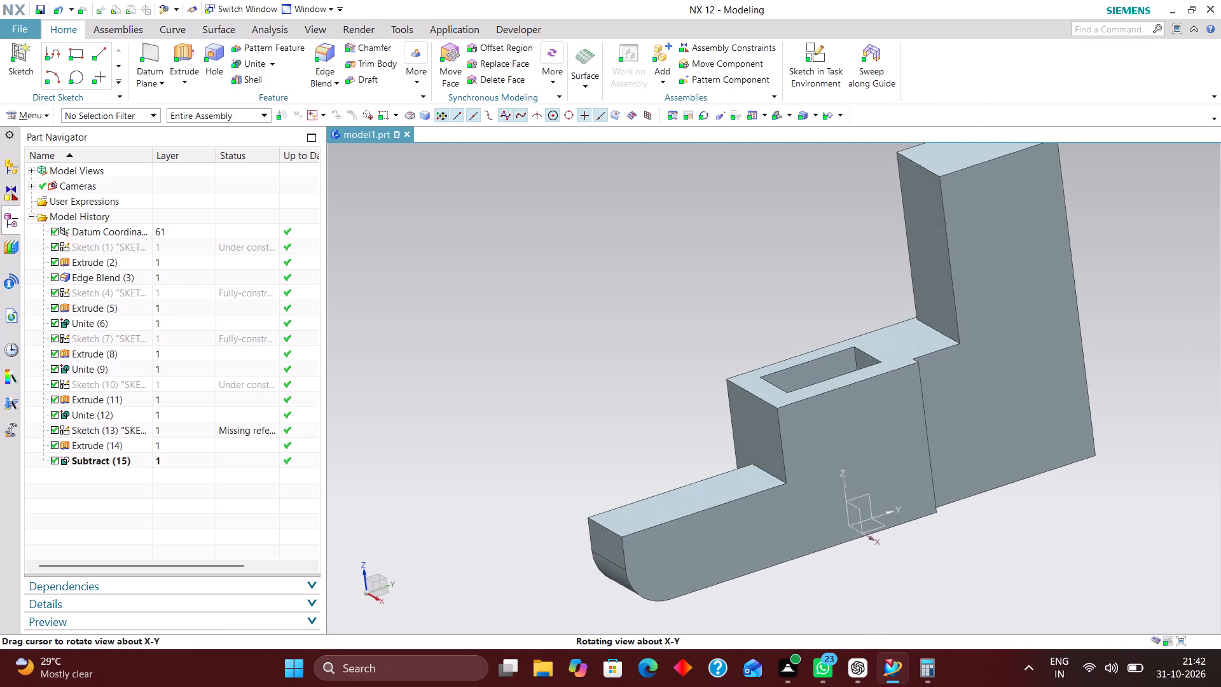
{"action": "middle_click_drag", "start_coordinate": [880, 576], "coordinate": [890, 600]}
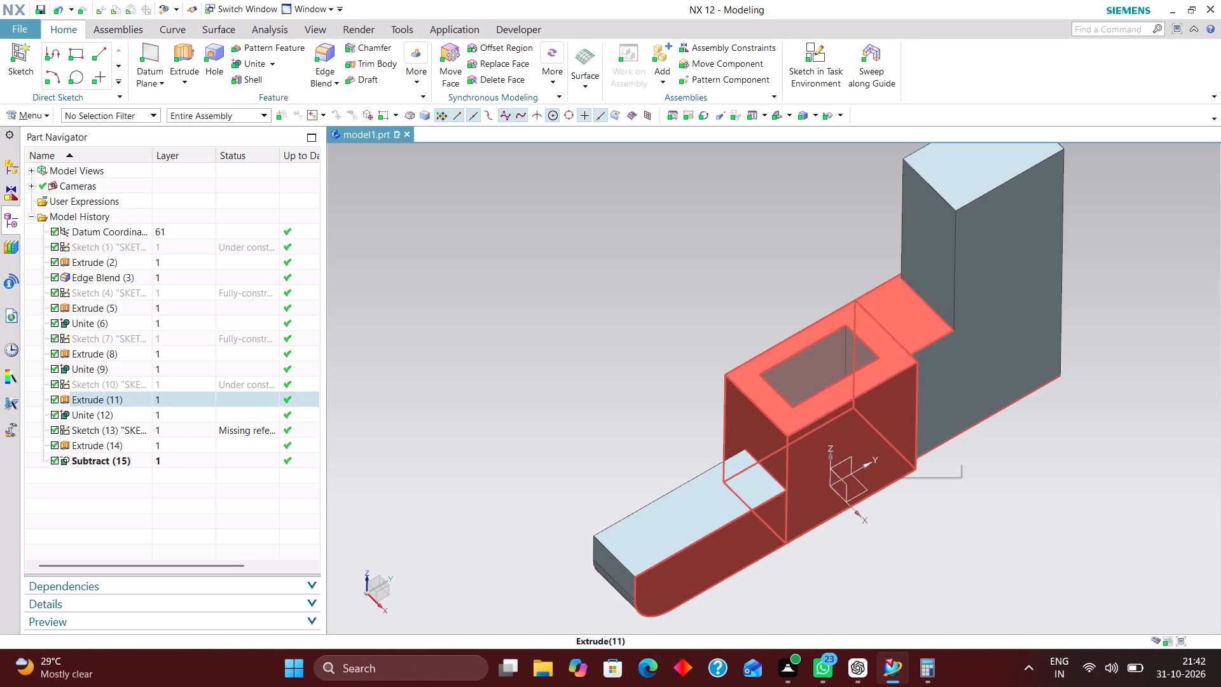
{"action": "double_click", "coordinate": [905, 312]}
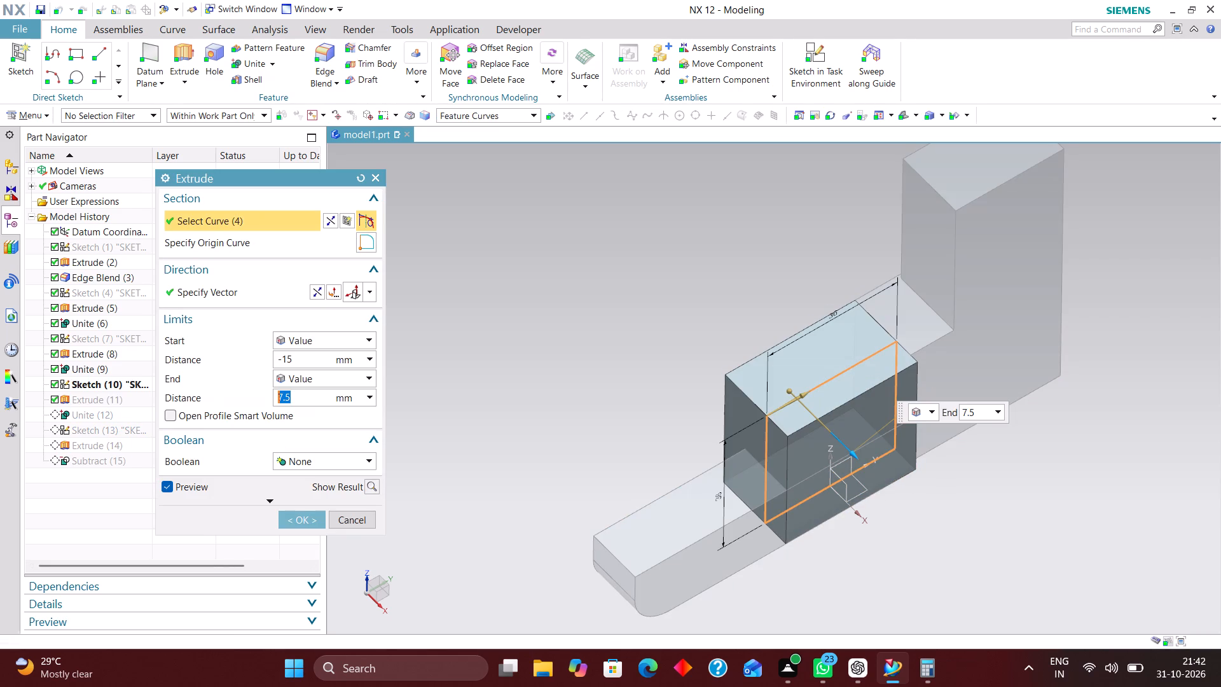
{"action": "middle_click_drag", "start_coordinate": [1033, 458], "coordinate": [1083, 464]}
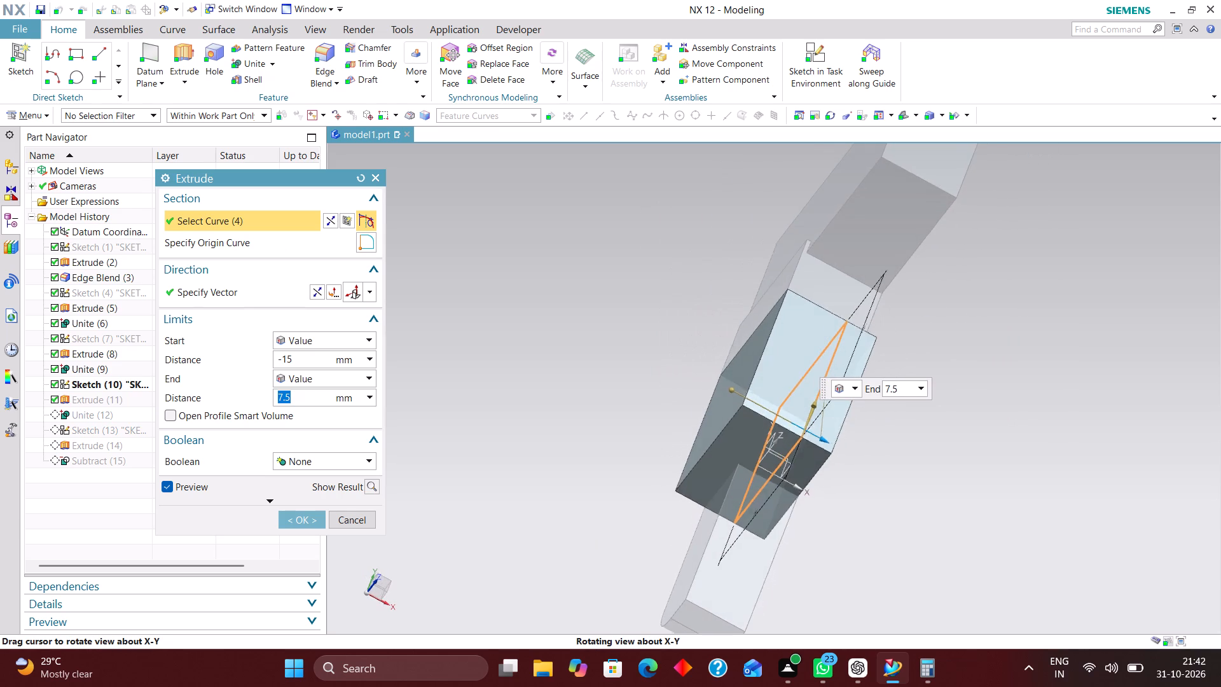
{"action": "middle_click_drag", "start_coordinate": [1083, 464], "coordinate": [1082, 464]}
{"action": "left_click", "coordinate": [304, 517]}
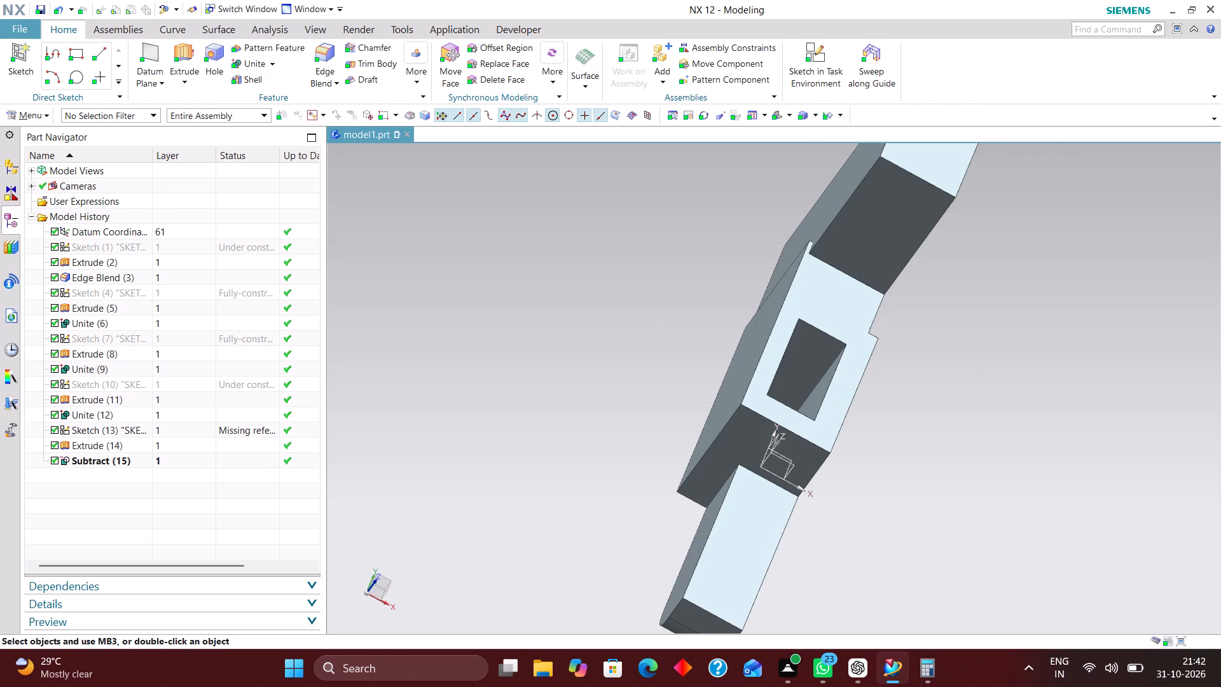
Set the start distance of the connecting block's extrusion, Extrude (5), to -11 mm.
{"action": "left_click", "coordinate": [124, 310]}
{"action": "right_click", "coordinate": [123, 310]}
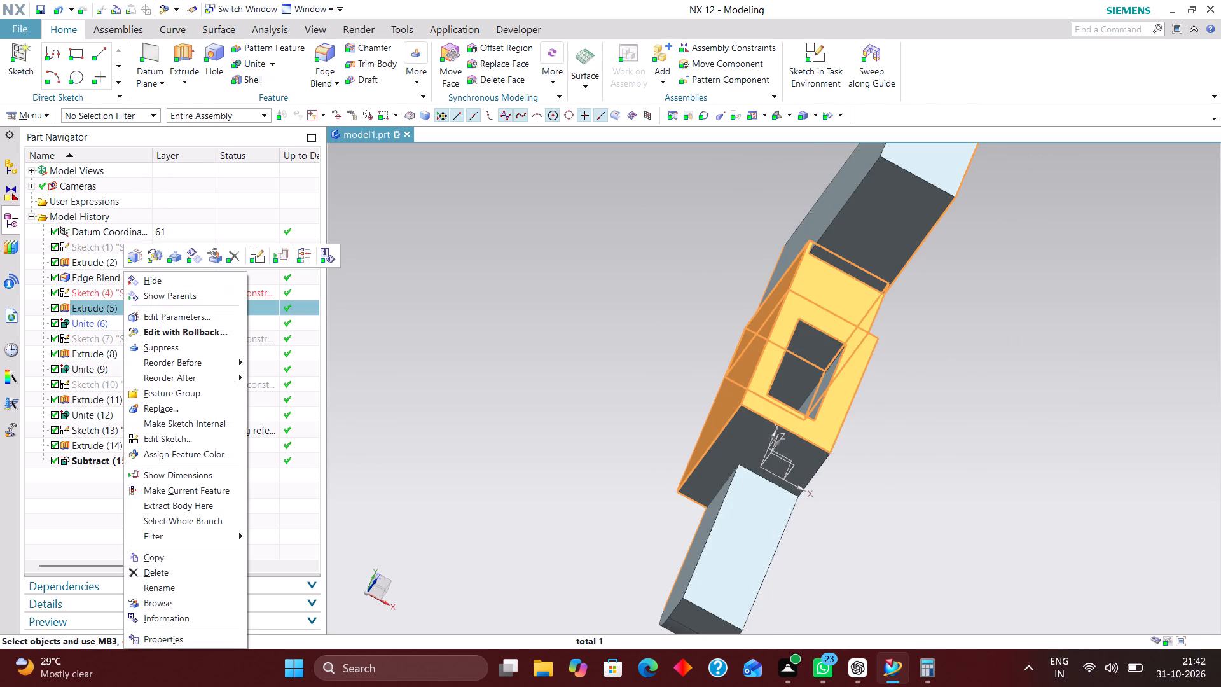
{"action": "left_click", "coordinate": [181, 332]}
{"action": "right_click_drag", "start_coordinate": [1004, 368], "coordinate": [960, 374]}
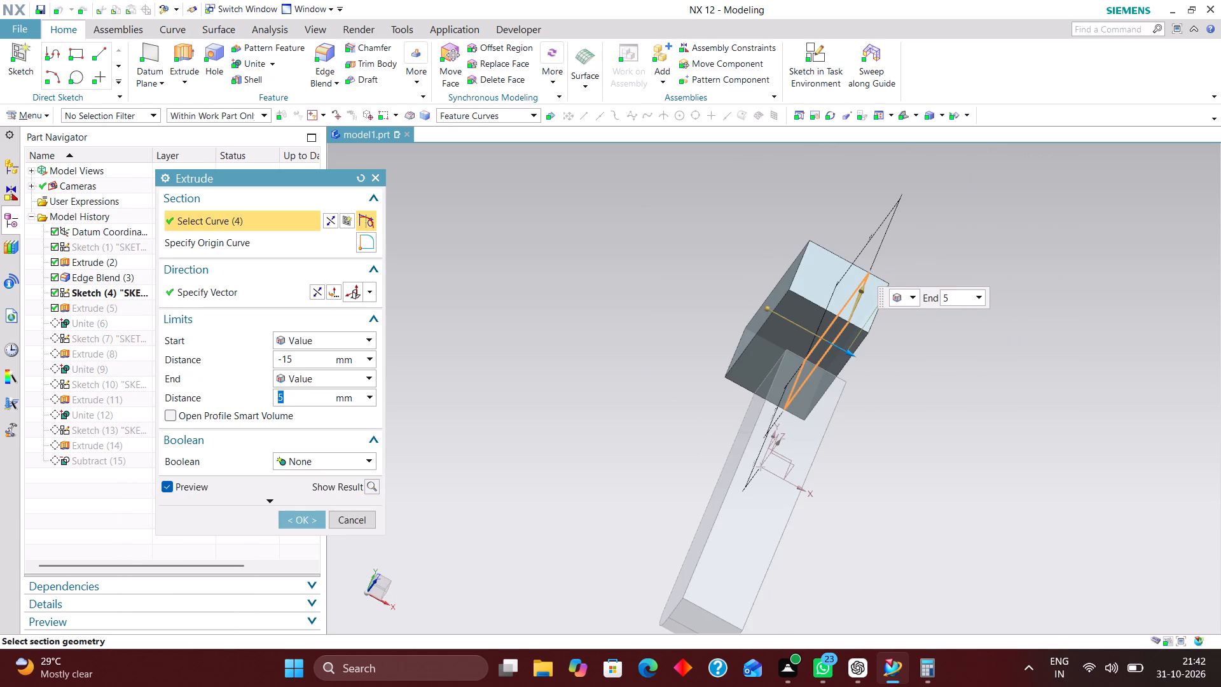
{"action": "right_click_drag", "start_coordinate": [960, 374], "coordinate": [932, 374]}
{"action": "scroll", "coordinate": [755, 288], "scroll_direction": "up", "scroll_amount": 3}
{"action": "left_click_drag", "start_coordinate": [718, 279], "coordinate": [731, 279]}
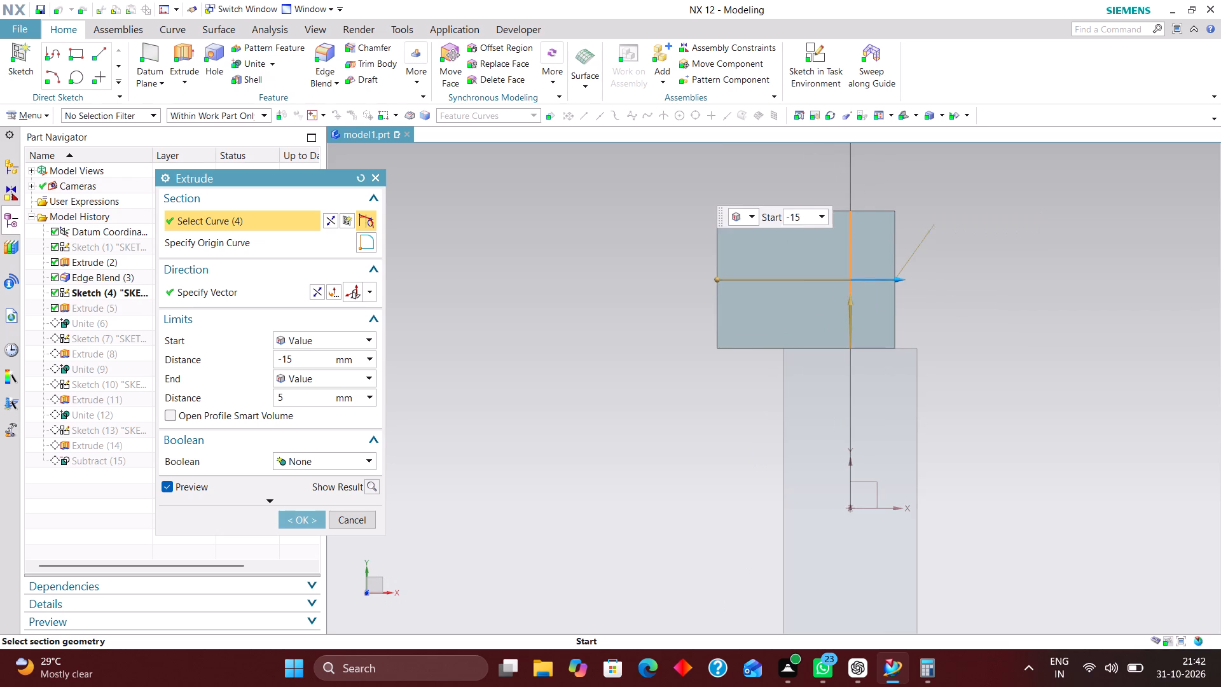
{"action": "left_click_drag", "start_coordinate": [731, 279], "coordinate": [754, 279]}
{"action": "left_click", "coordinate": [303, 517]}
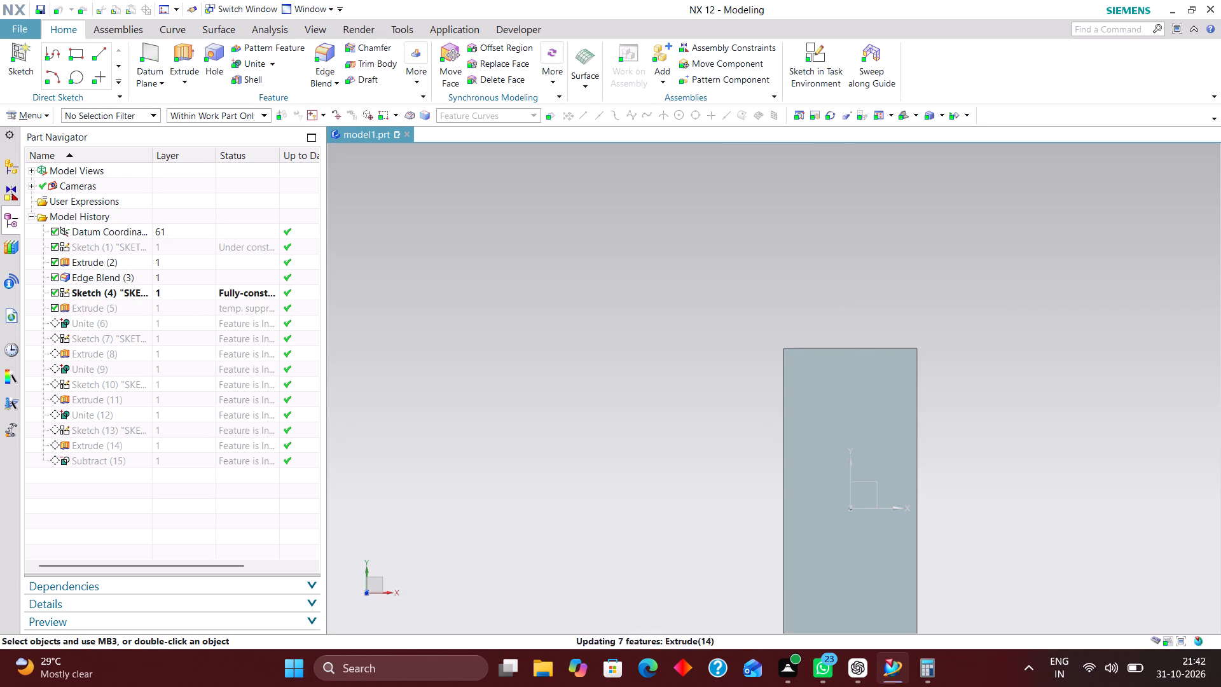
Measure the connecting block's width between its two opposite side faces with Simple Distance.
{"action": "middle_click_drag", "start_coordinate": [1044, 386], "coordinate": [1033, 354]}
{"action": "scroll", "coordinate": [1035, 362], "scroll_direction": "up", "scroll_amount": 1}
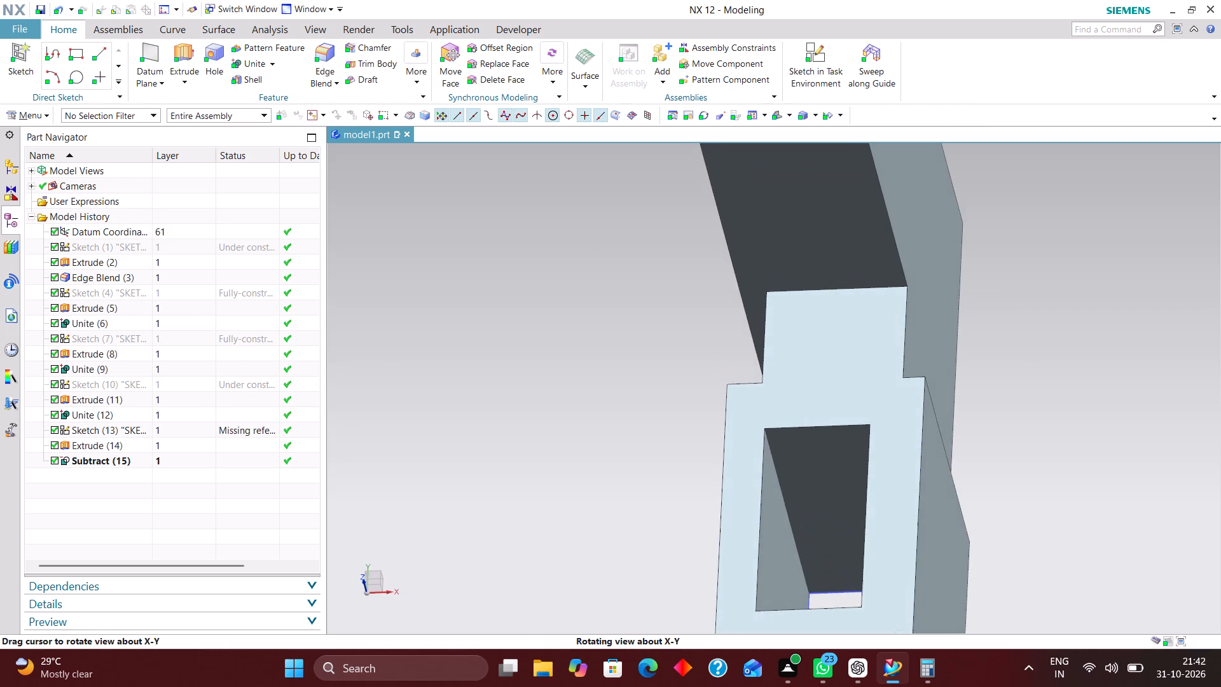
{"action": "middle_click_drag", "start_coordinate": [1033, 354], "coordinate": [998, 356]}
{"action": "left_click", "coordinate": [281, 31]}
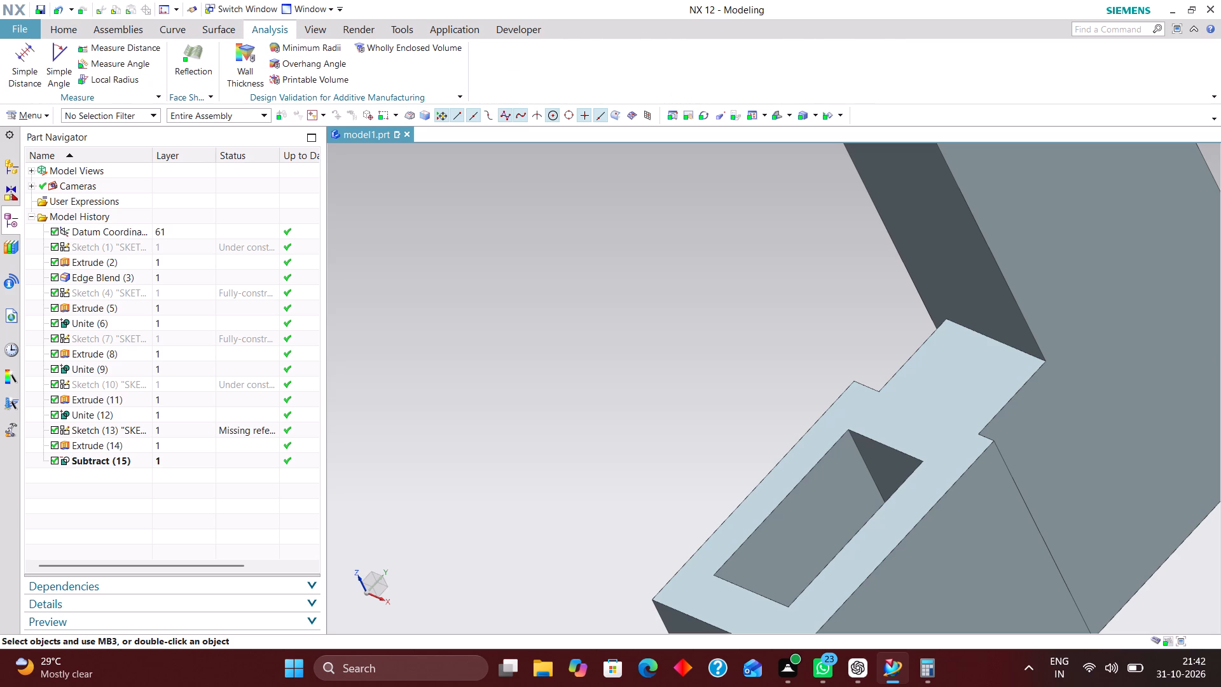
{"action": "left_click", "coordinate": [34, 55]}
{"action": "left_click", "coordinate": [1035, 451]}
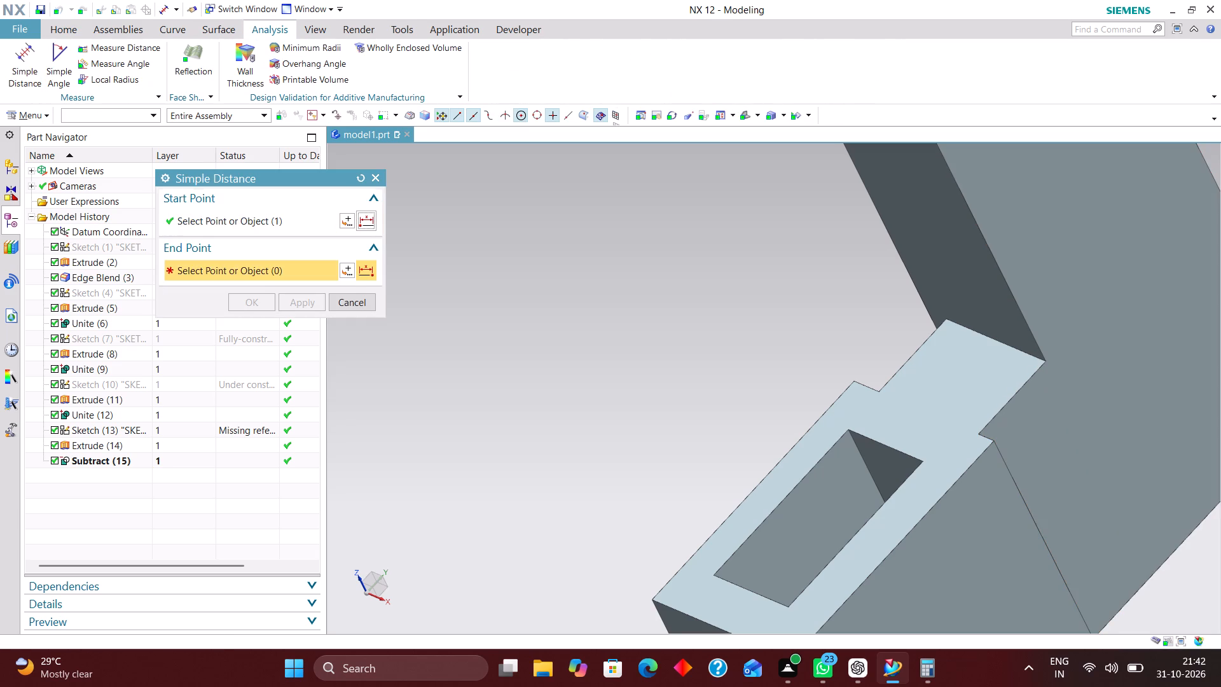
{"action": "middle_click_drag", "start_coordinate": [1059, 492], "coordinate": [1167, 515]}
{"action": "left_click", "coordinate": [690, 347]}
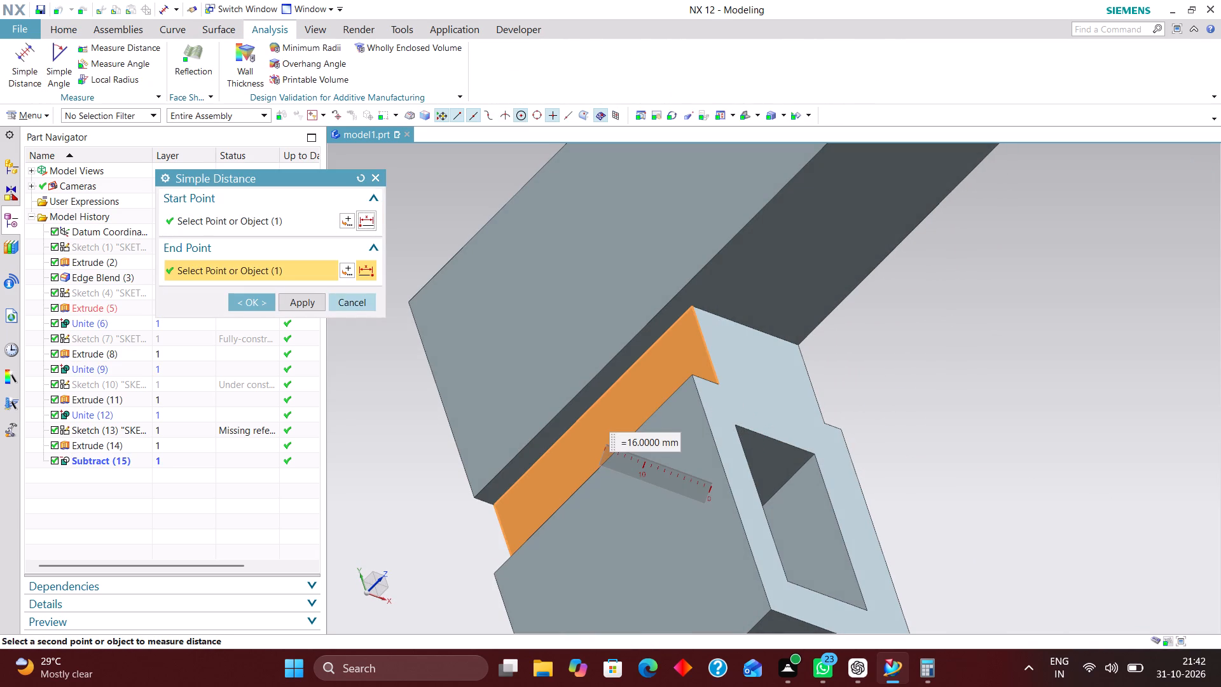
{"action": "left_click", "coordinate": [251, 302]}
Set the start distance of the connecting block's extrusion, Extrude (5), to -10 mm.
{"action": "middle_click_drag", "start_coordinate": [921, 404], "coordinate": [888, 376]}
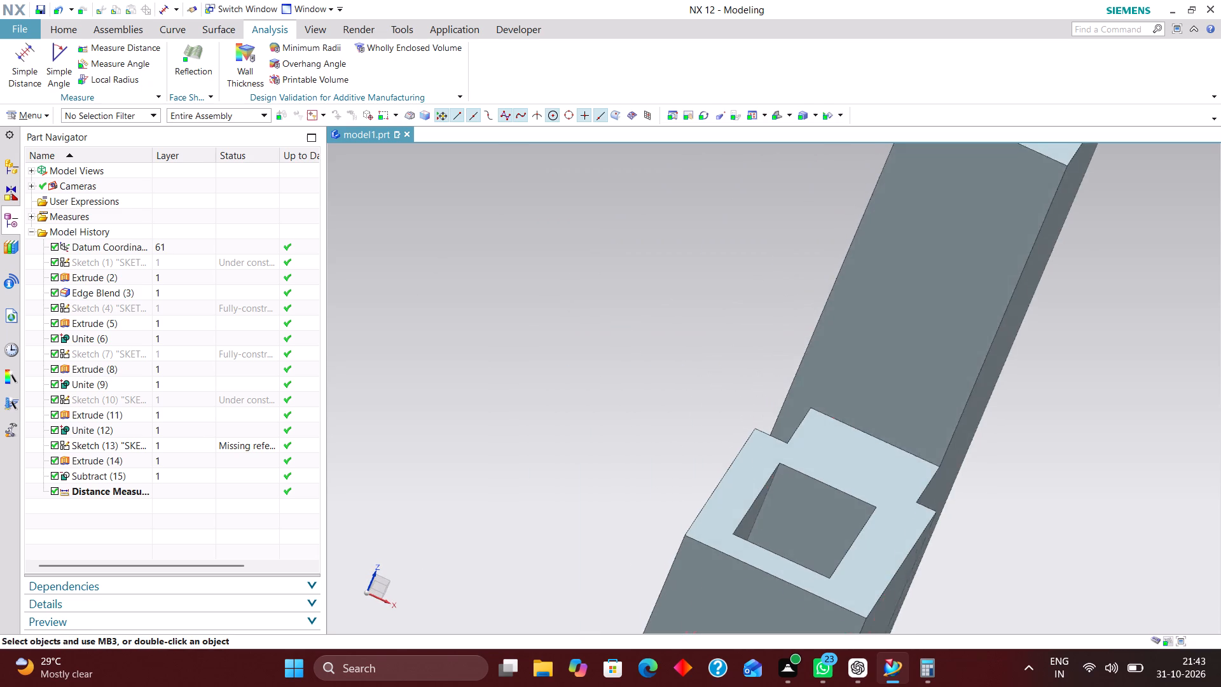
{"action": "left_click", "coordinate": [122, 323]}
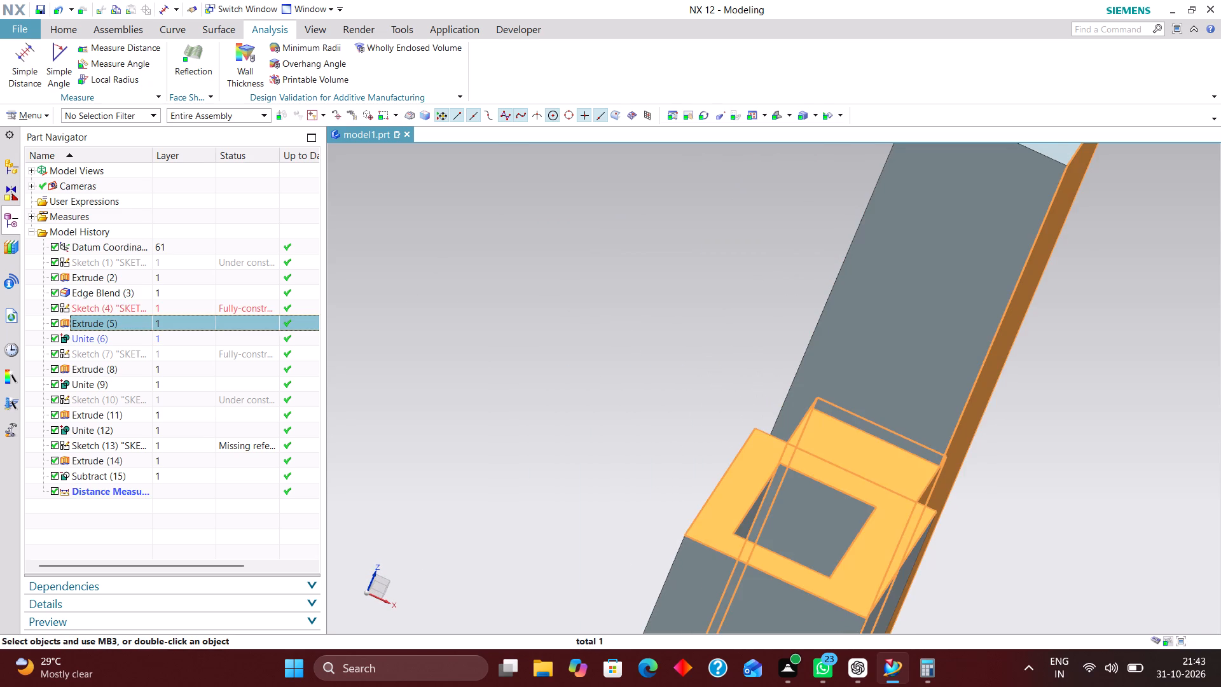
{"action": "right_click", "coordinate": [123, 322]}
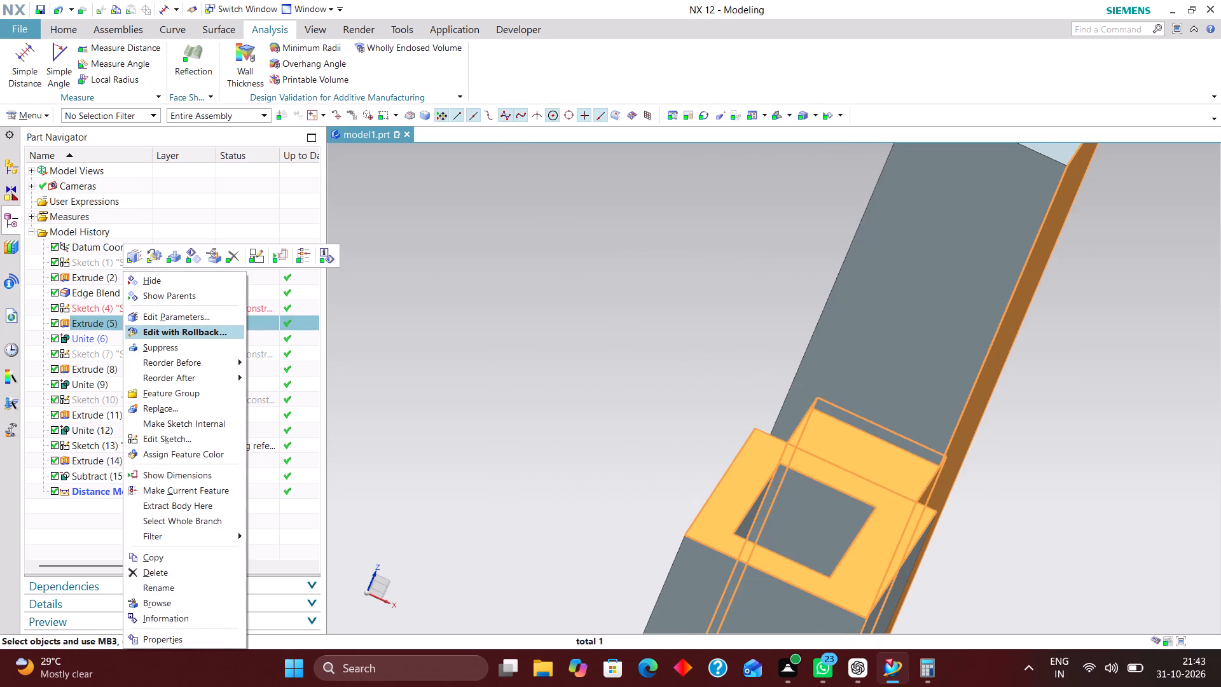
{"action": "left_click", "coordinate": [165, 330]}
{"action": "scroll", "coordinate": [670, 345], "scroll_direction": "down", "scroll_amount": 1}
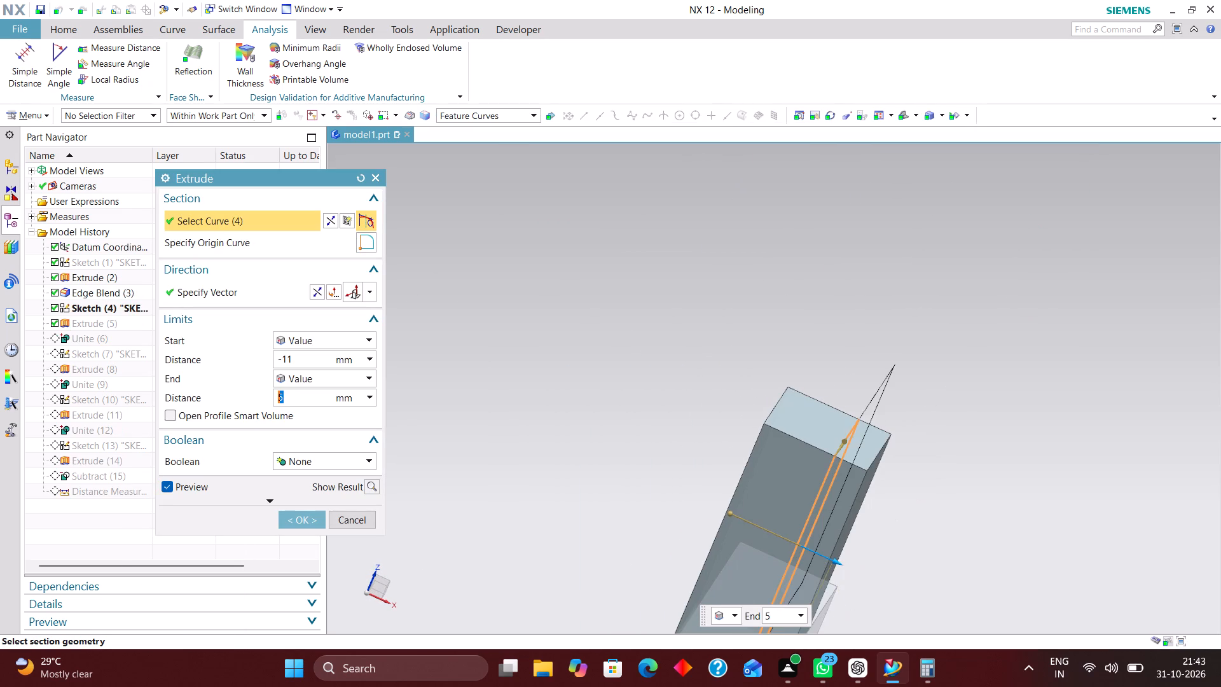
{"action": "right_click_drag", "start_coordinate": [993, 371], "coordinate": [939, 368]}
{"action": "scroll", "coordinate": [647, 319], "scroll_direction": "down", "scroll_amount": 2}
{"action": "scroll", "coordinate": [719, 478], "scroll_direction": "up", "scroll_amount": 6}
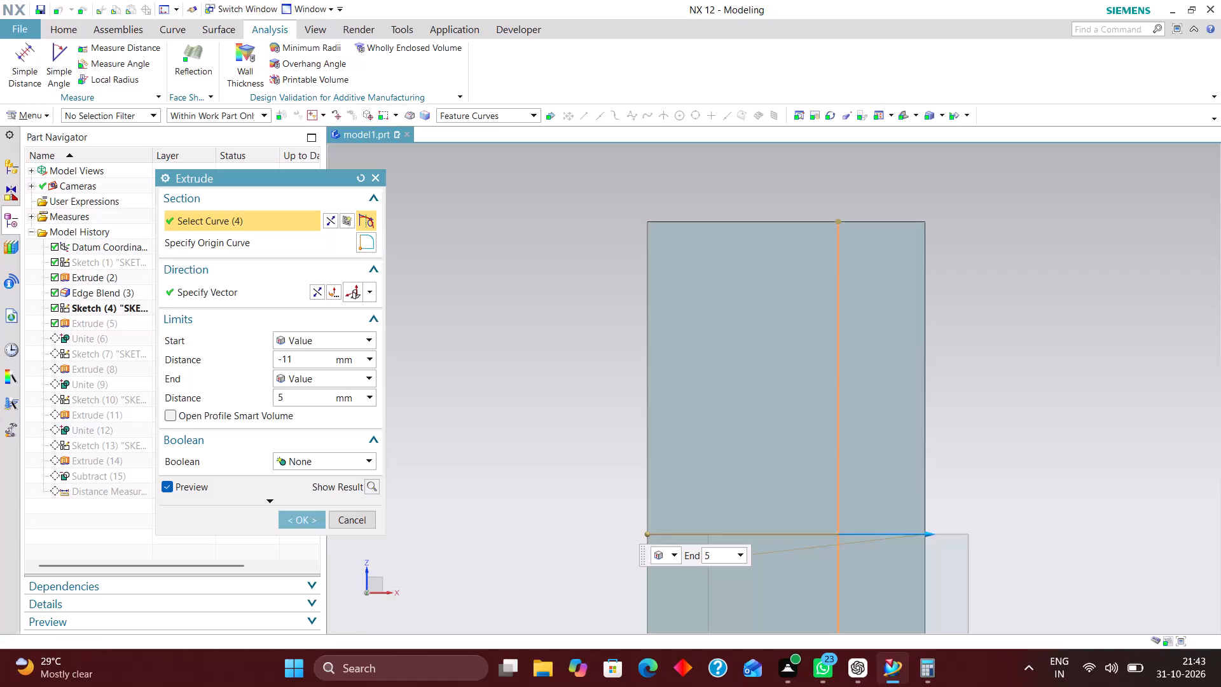
{"action": "scroll", "coordinate": [689, 281], "scroll_direction": "down", "scroll_amount": 3}
{"action": "scroll", "coordinate": [694, 466], "scroll_direction": "up", "scroll_amount": 4}
{"action": "left_click_drag", "start_coordinate": [633, 334], "coordinate": [642, 334]}
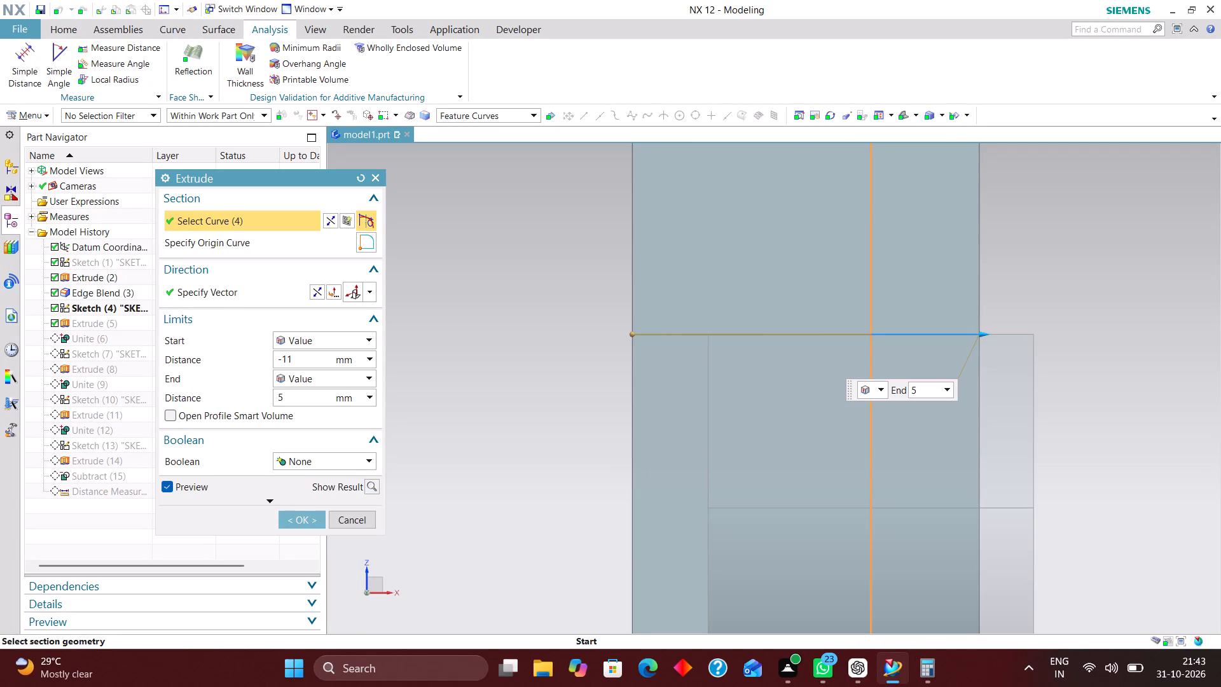
{"action": "left_click_drag", "start_coordinate": [642, 334], "coordinate": [654, 334]}
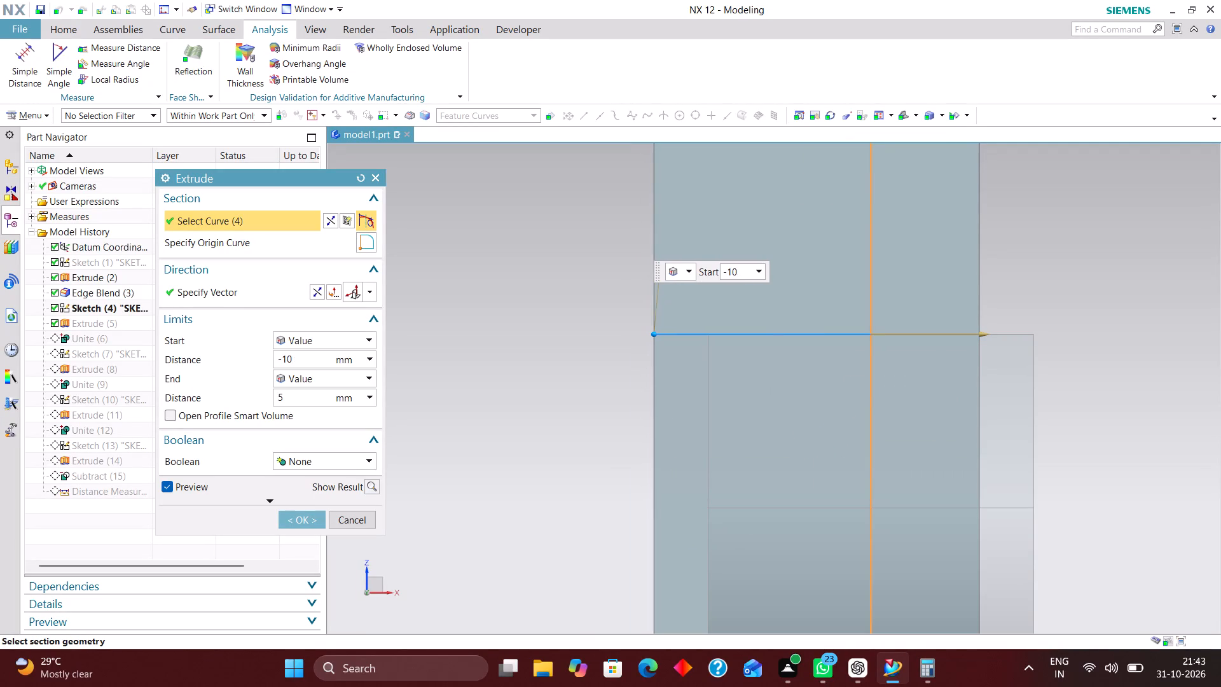
{"action": "left_click_drag", "start_coordinate": [654, 334], "coordinate": [654, 335]}
{"action": "left_click", "coordinate": [315, 520]}
Examine how the connecting block lines up with the middle block and upright leg from above, the sides and underneath.
{"action": "scroll", "coordinate": [604, 381], "scroll_direction": "down", "scroll_amount": 2}
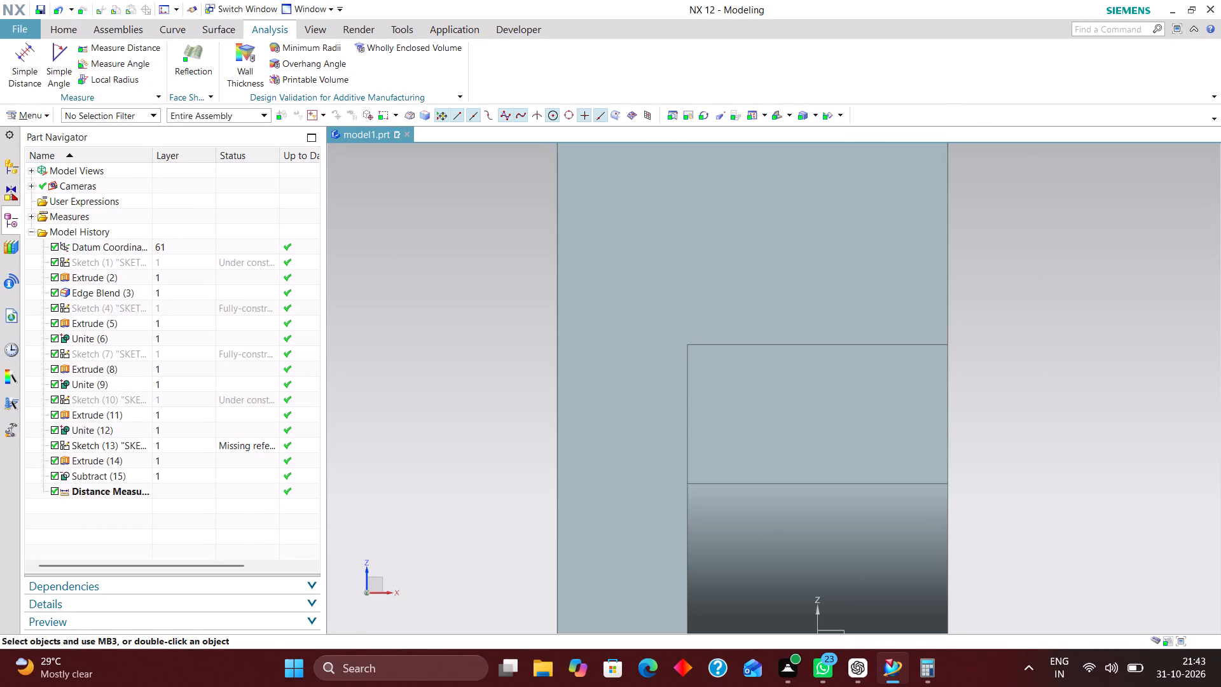
{"action": "middle_click_drag", "start_coordinate": [1031, 396], "coordinate": [981, 410]}
{"action": "scroll", "coordinate": [995, 415], "scroll_direction": "down", "scroll_amount": 5}
{"action": "middle_click_drag", "start_coordinate": [997, 453], "coordinate": [1040, 479]}
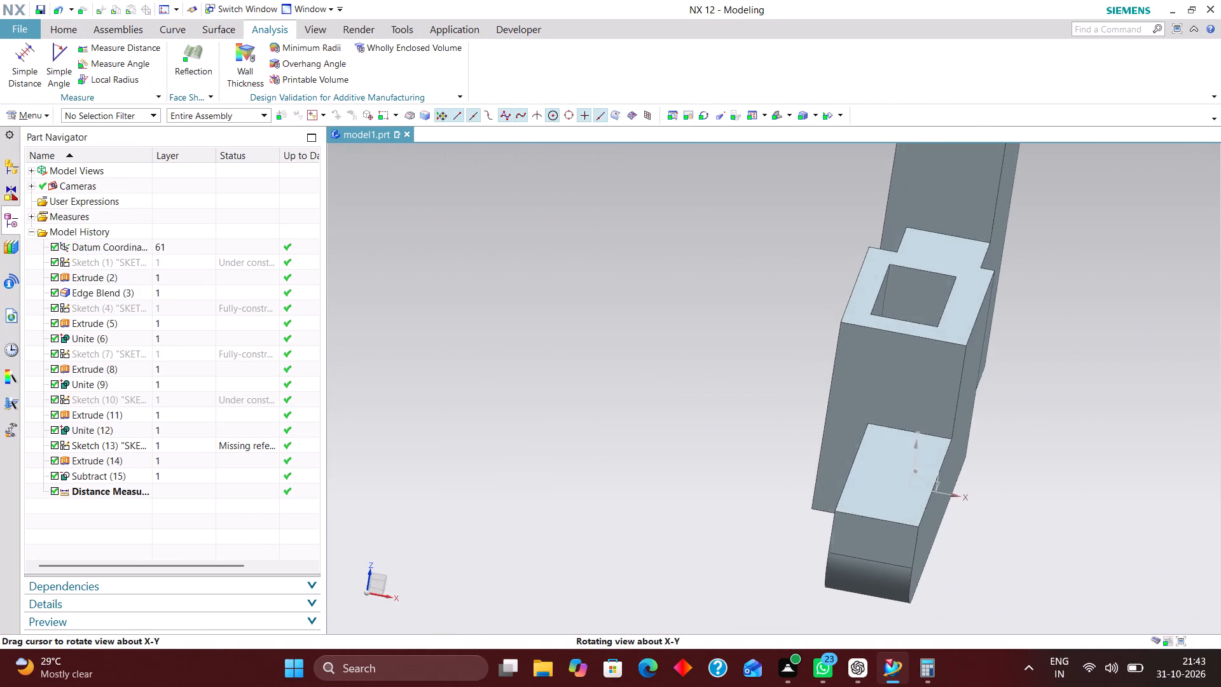
{"action": "middle_click_drag", "start_coordinate": [1040, 479], "coordinate": [1036, 483]}
{"action": "scroll", "coordinate": [1056, 282], "scroll_direction": "up", "scroll_amount": 2}
{"action": "middle_click_drag", "start_coordinate": [1063, 400], "coordinate": [1051, 404]}
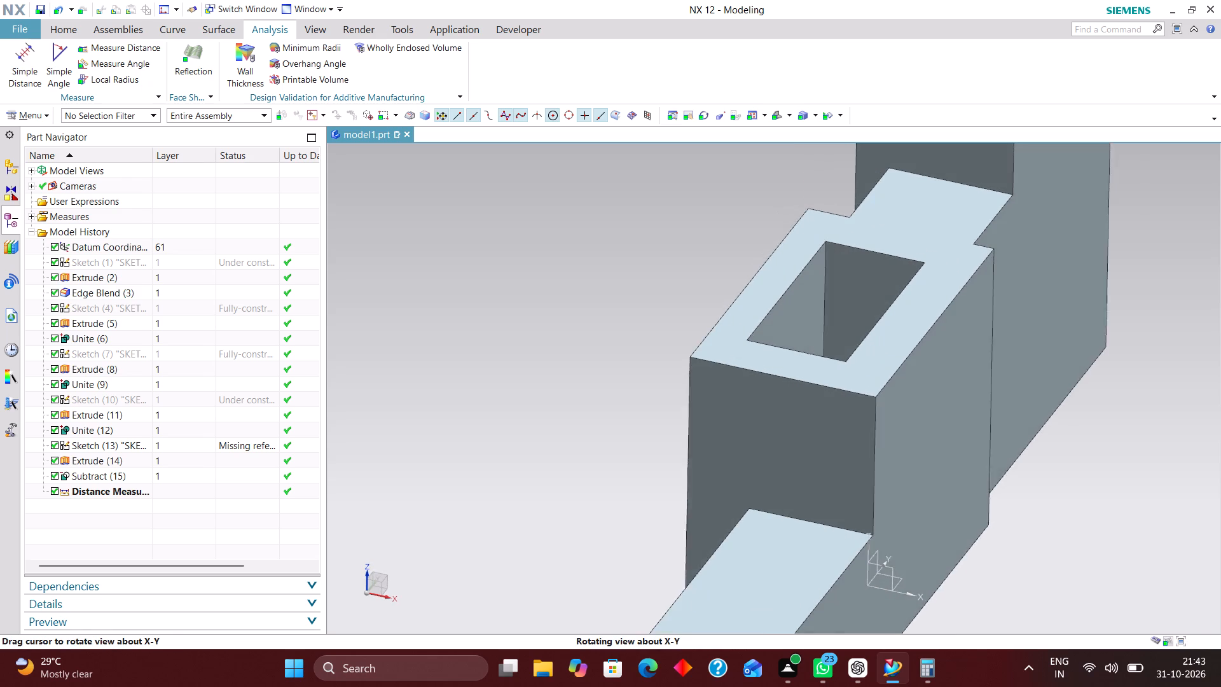
{"action": "middle_click_drag", "start_coordinate": [1051, 404], "coordinate": [1048, 404]}
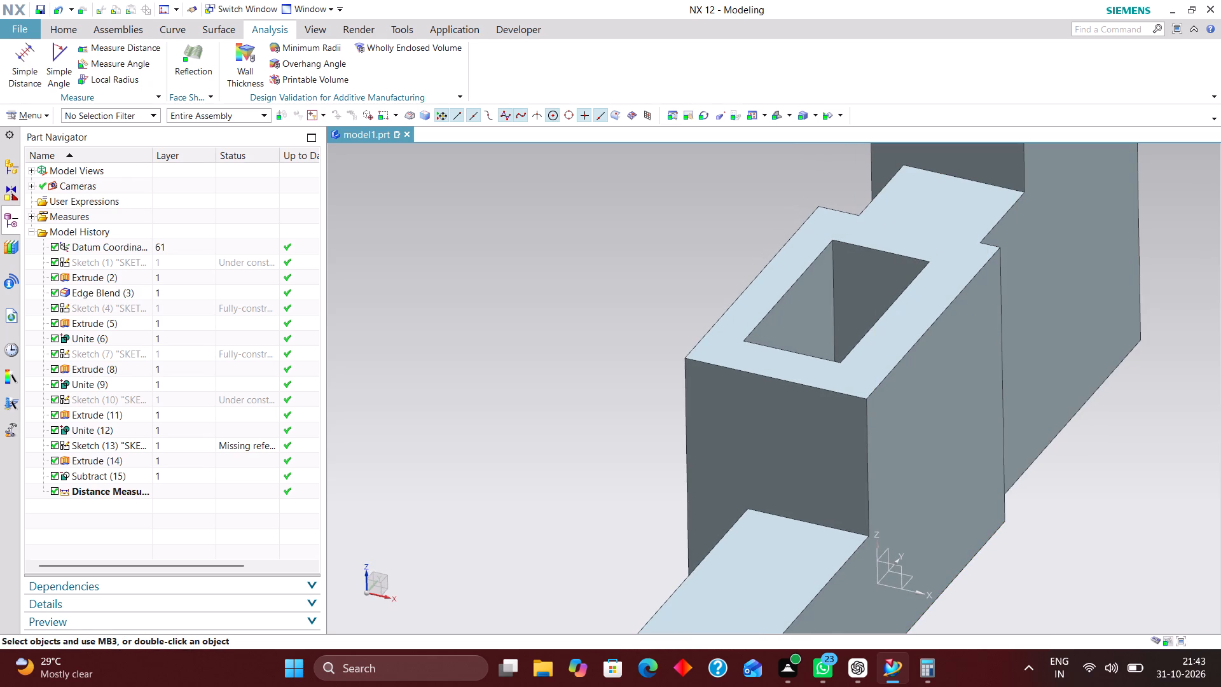
{"action": "scroll", "coordinate": [1042, 510], "scroll_direction": "down", "scroll_amount": 1}
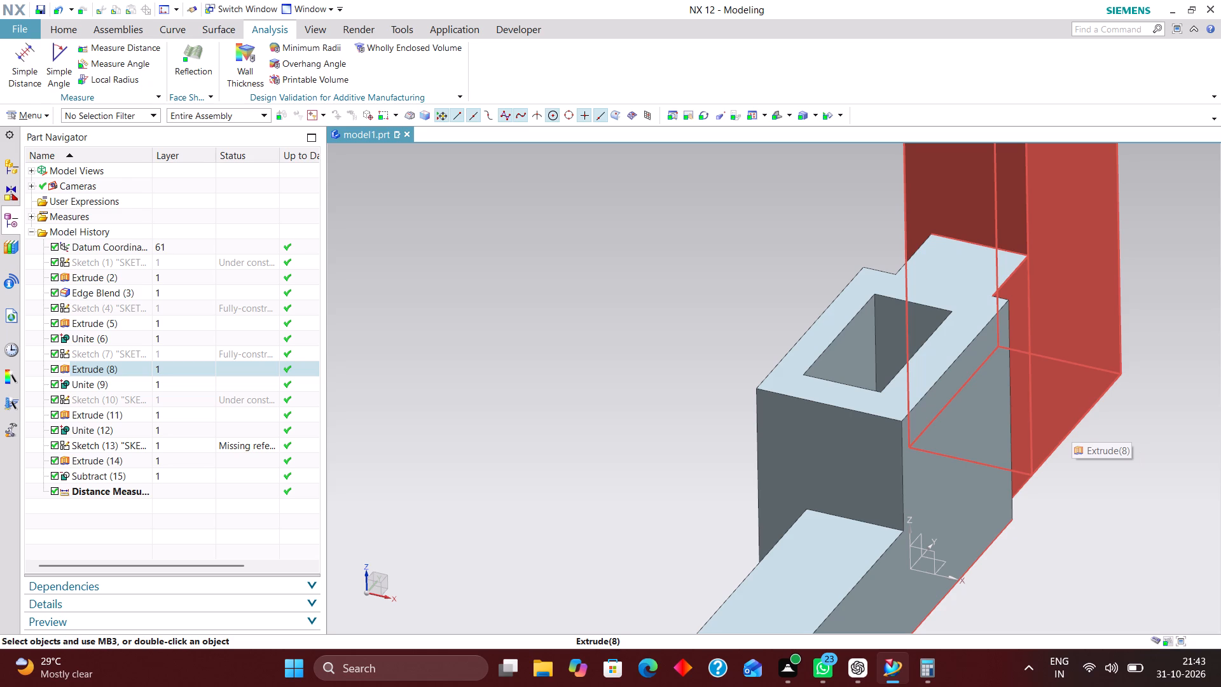
{"action": "left_click", "coordinate": [775, 110]}
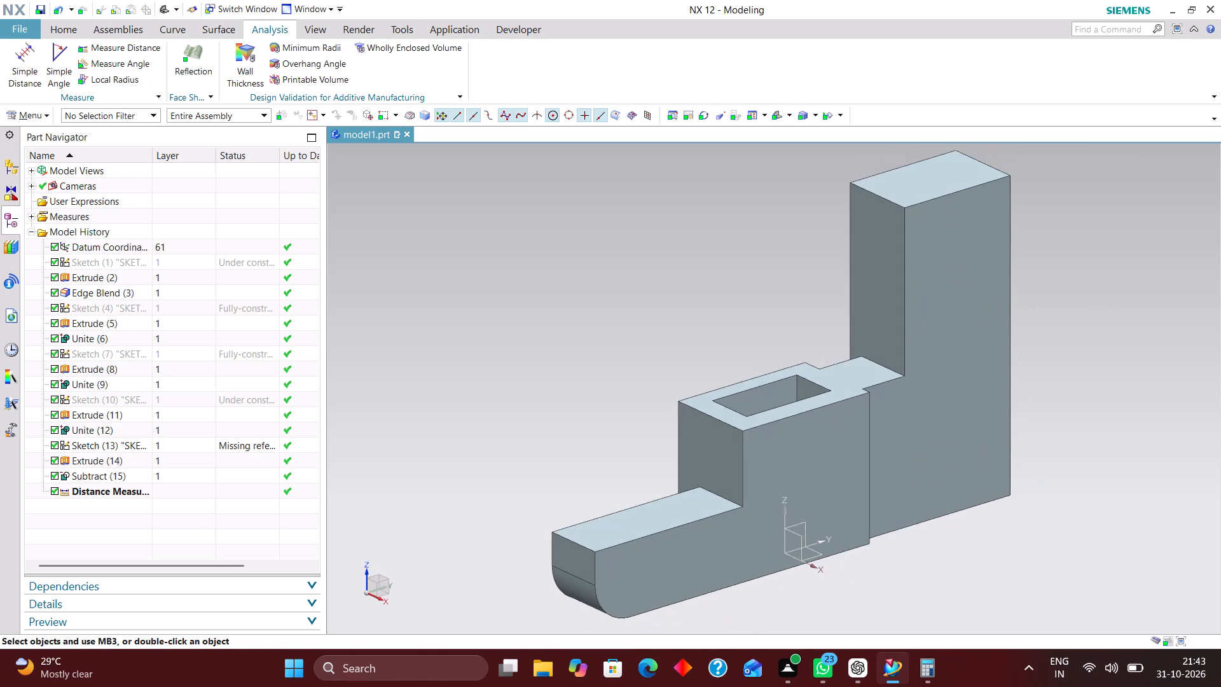
{"action": "scroll", "coordinate": [804, 374], "scroll_direction": "up", "scroll_amount": 4}
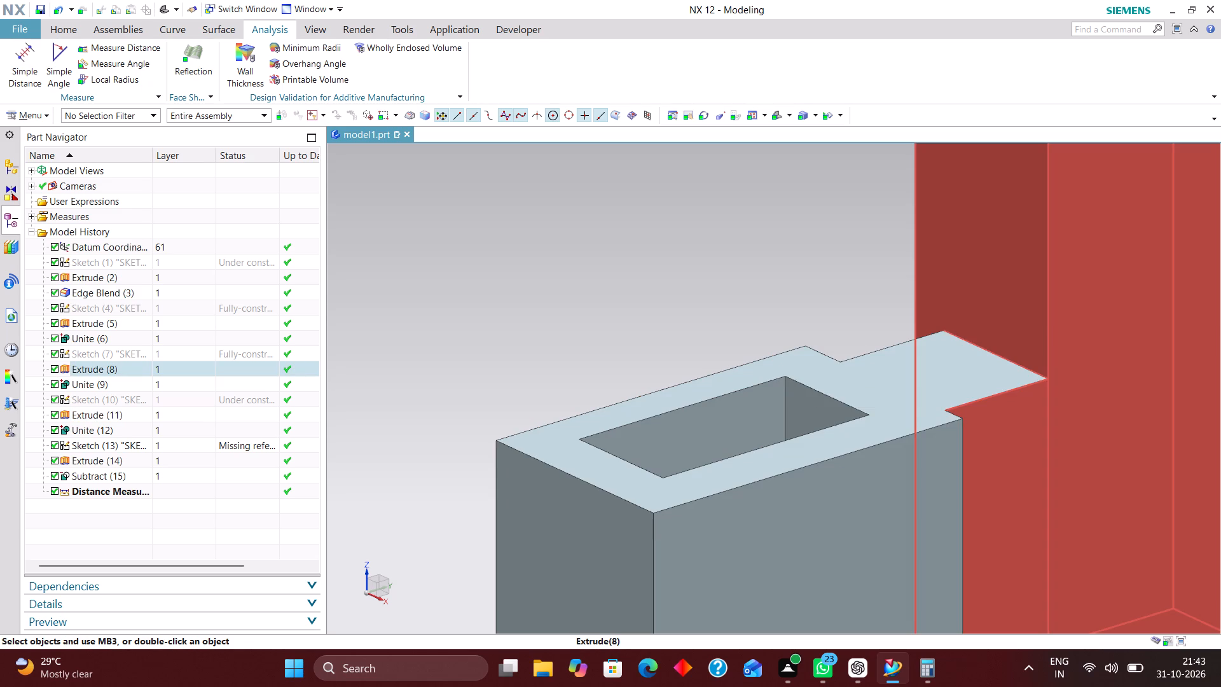
{"action": "scroll", "coordinate": [787, 325], "scroll_direction": "down", "scroll_amount": 4}
{"action": "scroll", "coordinate": [847, 378], "scroll_direction": "down", "scroll_amount": 2}
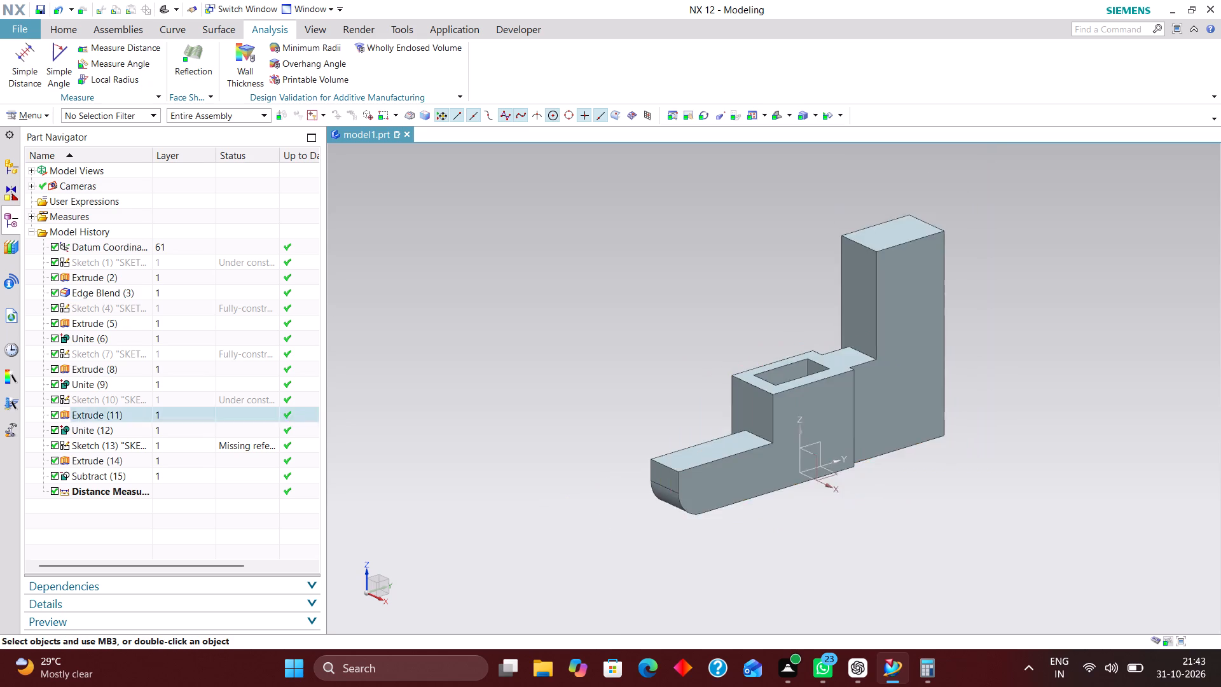
{"action": "scroll", "coordinate": [863, 307], "scroll_direction": "up", "scroll_amount": 3}
{"action": "scroll", "coordinate": [758, 310], "scroll_direction": "down", "scroll_amount": 1}
{"action": "middle_click_drag", "start_coordinate": [1012, 441], "coordinate": [967, 412]}
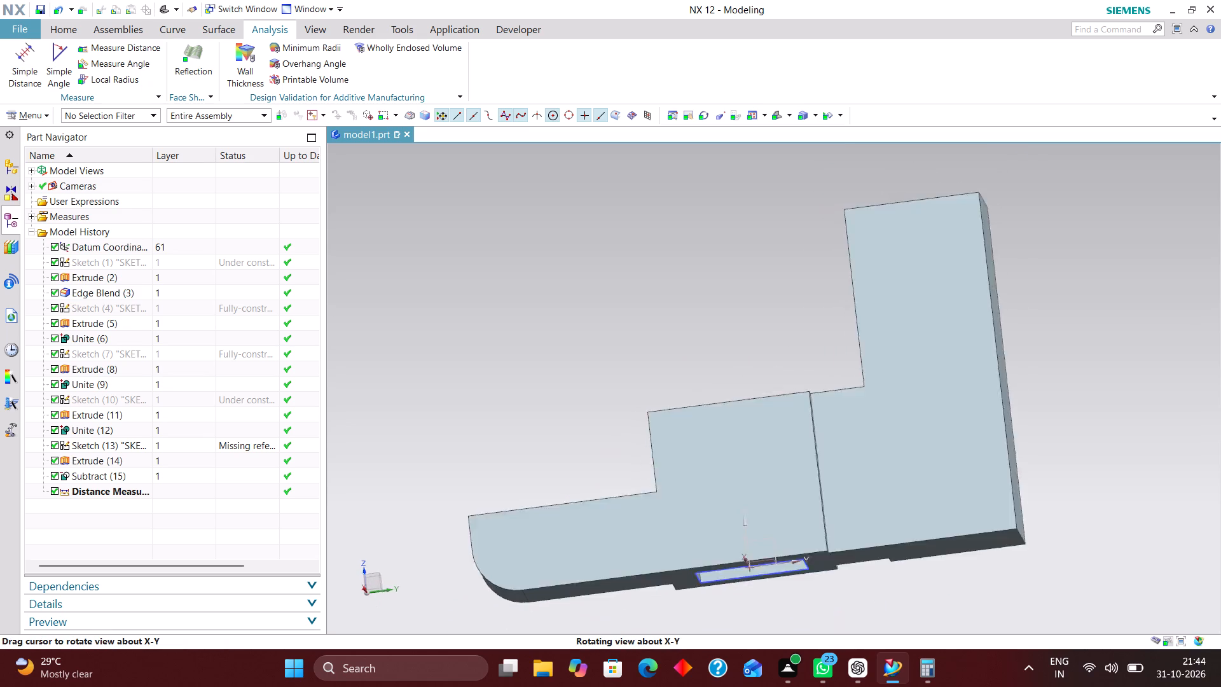
{"action": "middle_click_drag", "start_coordinate": [967, 412], "coordinate": [863, 321]}
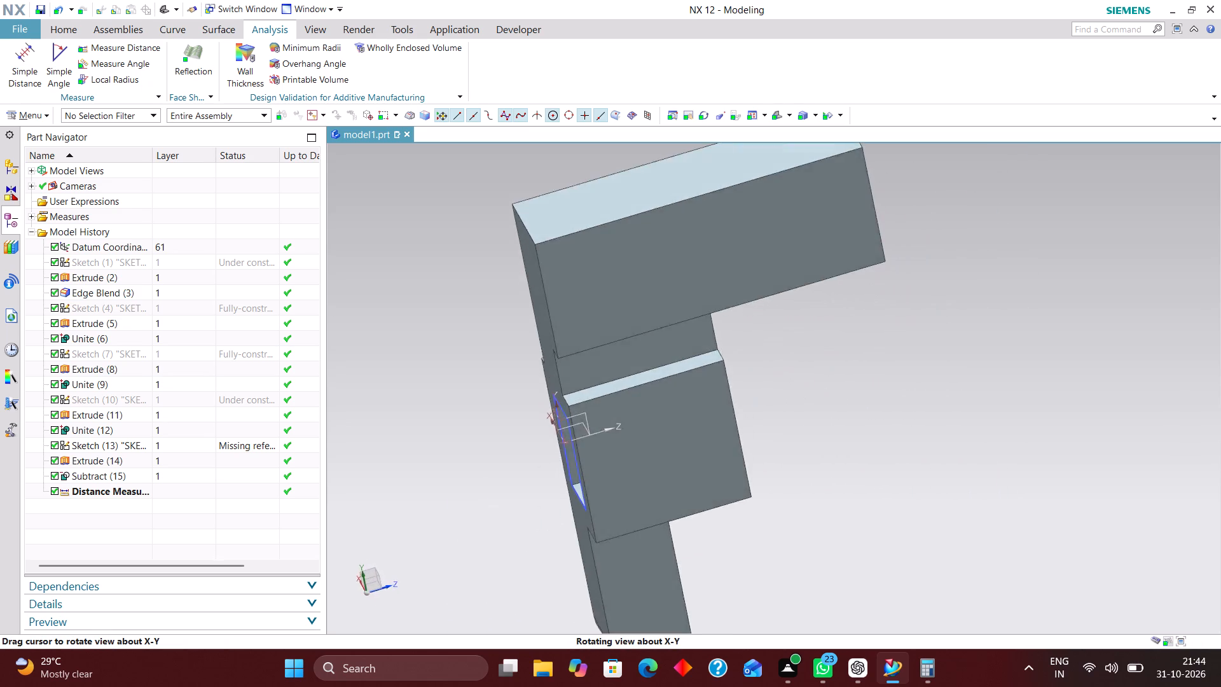
{"action": "middle_click_drag", "start_coordinate": [863, 321], "coordinate": [850, 413]}
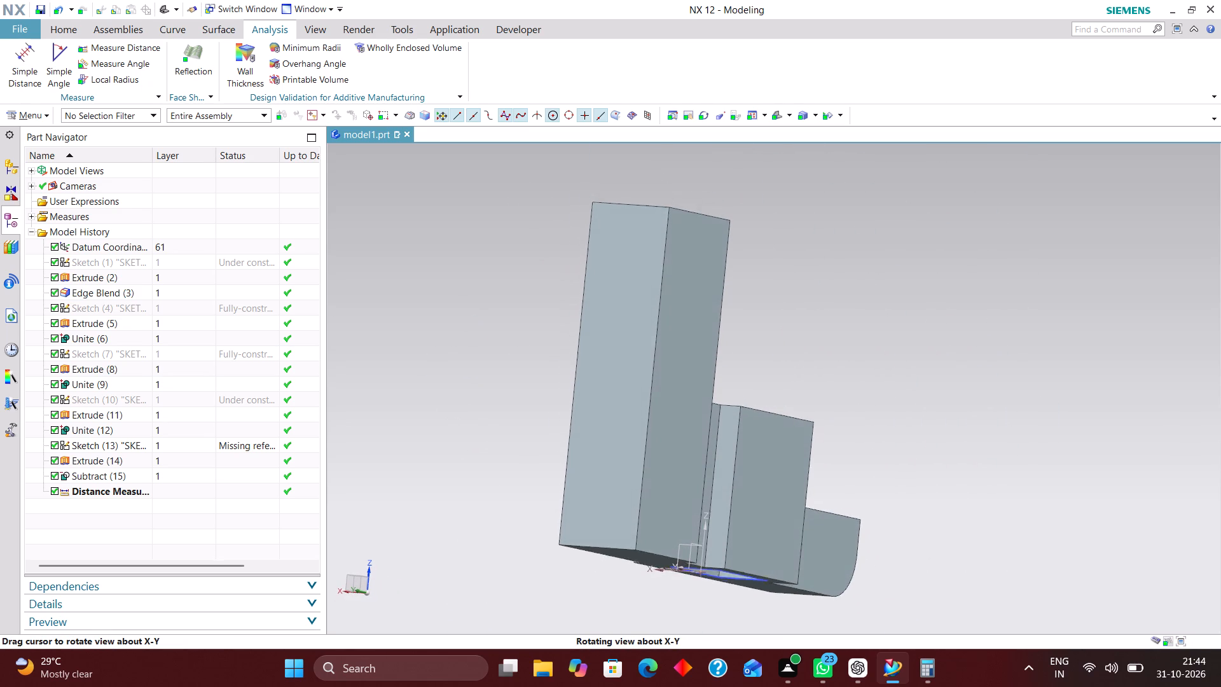
{"action": "middle_click_drag", "start_coordinate": [850, 413], "coordinate": [850, 413]}
Delete the pocket's sketch with missing references, Sketch (13), together with its dependent Extrude (14) and Subtract (15).
{"action": "left_click", "coordinate": [176, 441]}
{"action": "right_click", "coordinate": [179, 443]}
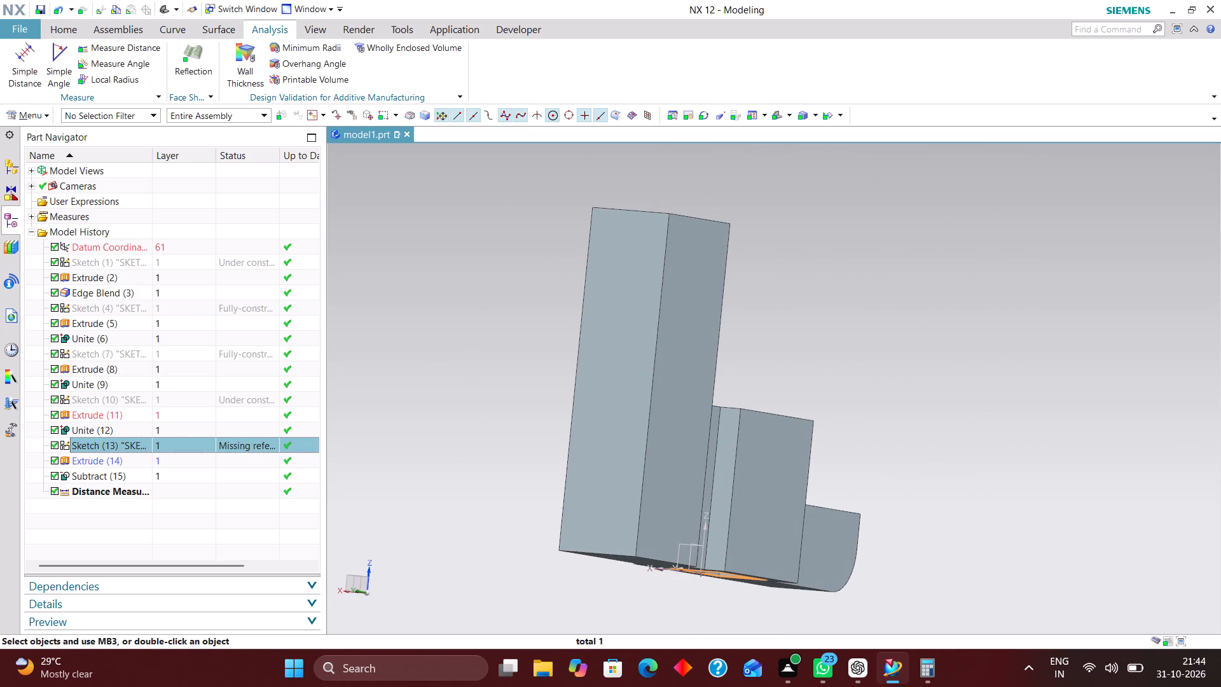
{"action": "left_click", "coordinate": [311, 457]}
{"action": "left_click", "coordinate": [399, 188]}
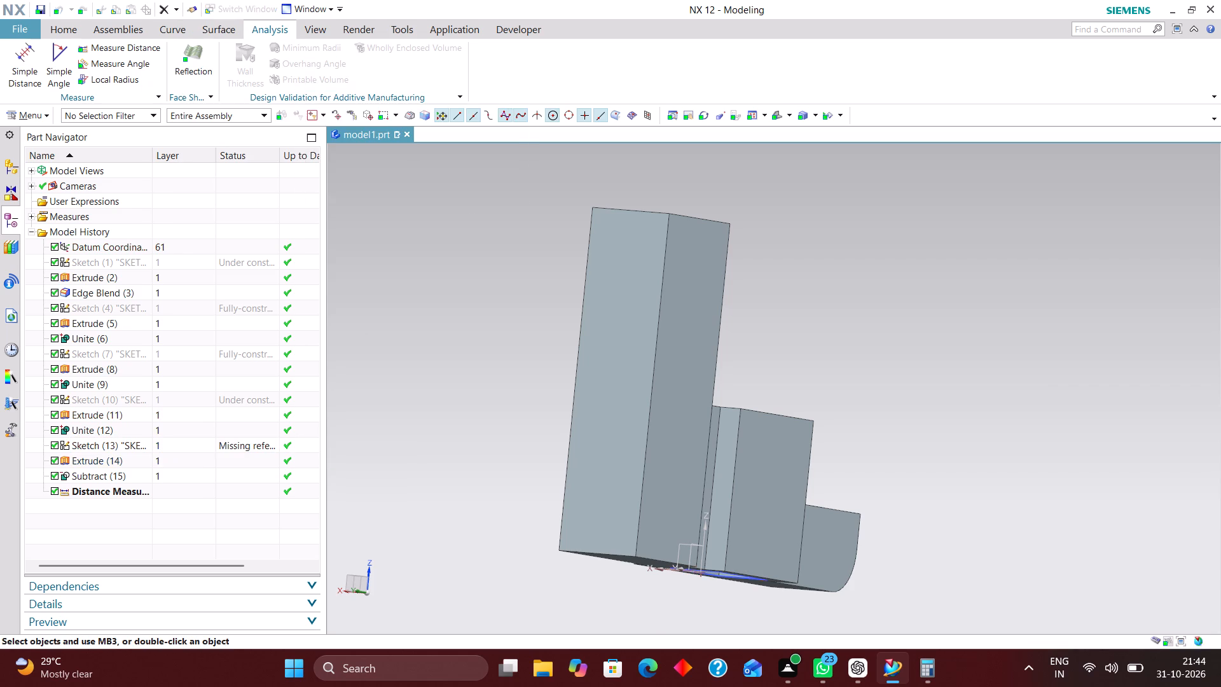
{"action": "scroll", "coordinate": [486, 360], "scroll_direction": "up", "scroll_amount": 1}
{"action": "middle_click_drag", "start_coordinate": [489, 365], "coordinate": [488, 364]}
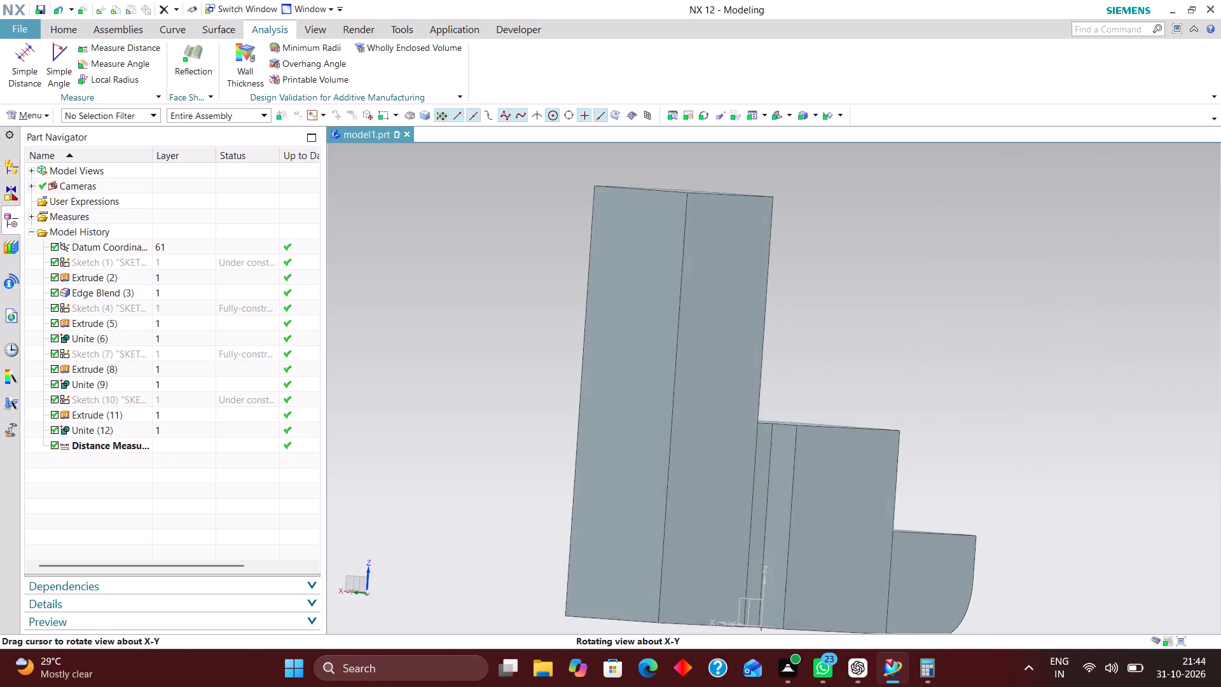
{"action": "middle_click_drag", "start_coordinate": [488, 364], "coordinate": [488, 374]}
{"action": "scroll", "coordinate": [841, 382], "scroll_direction": "down", "scroll_amount": 1}
{"action": "scroll", "coordinate": [806, 523], "scroll_direction": "up", "scroll_amount": 2}
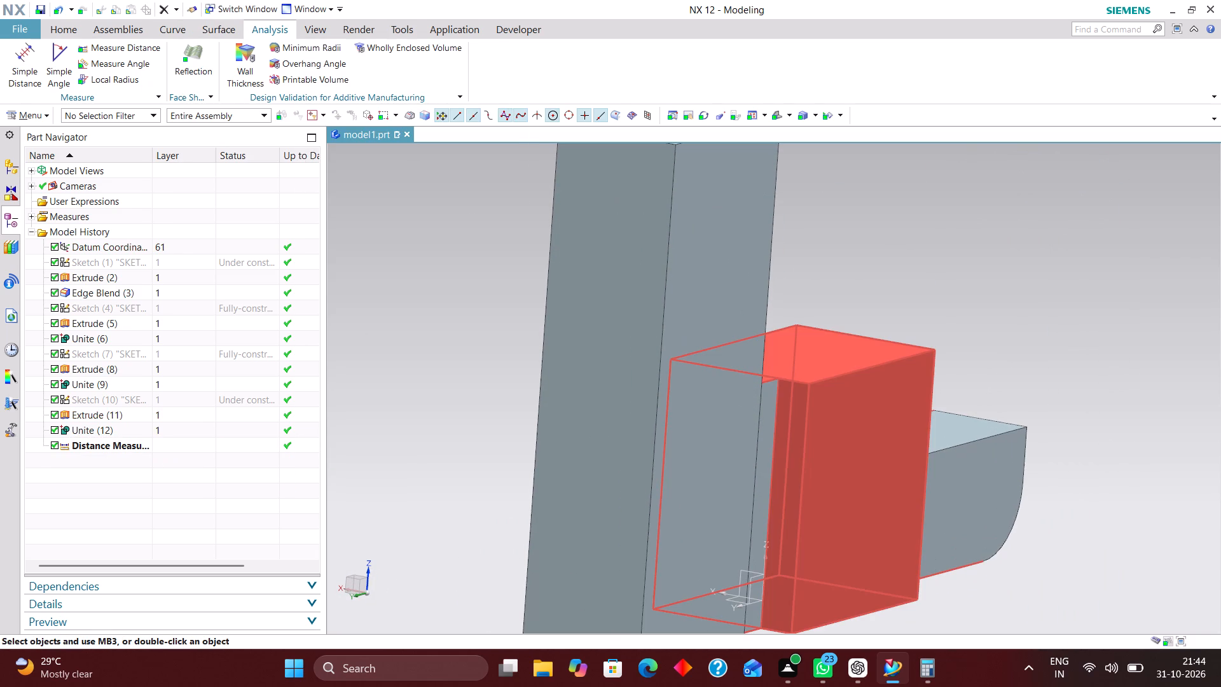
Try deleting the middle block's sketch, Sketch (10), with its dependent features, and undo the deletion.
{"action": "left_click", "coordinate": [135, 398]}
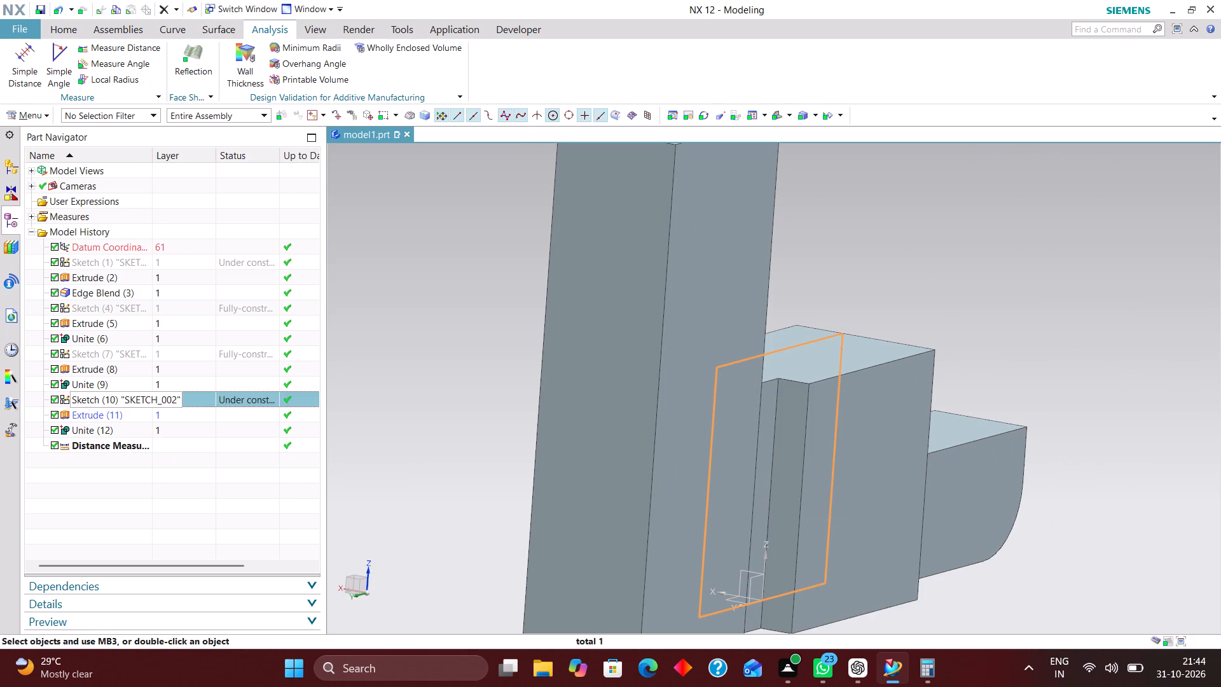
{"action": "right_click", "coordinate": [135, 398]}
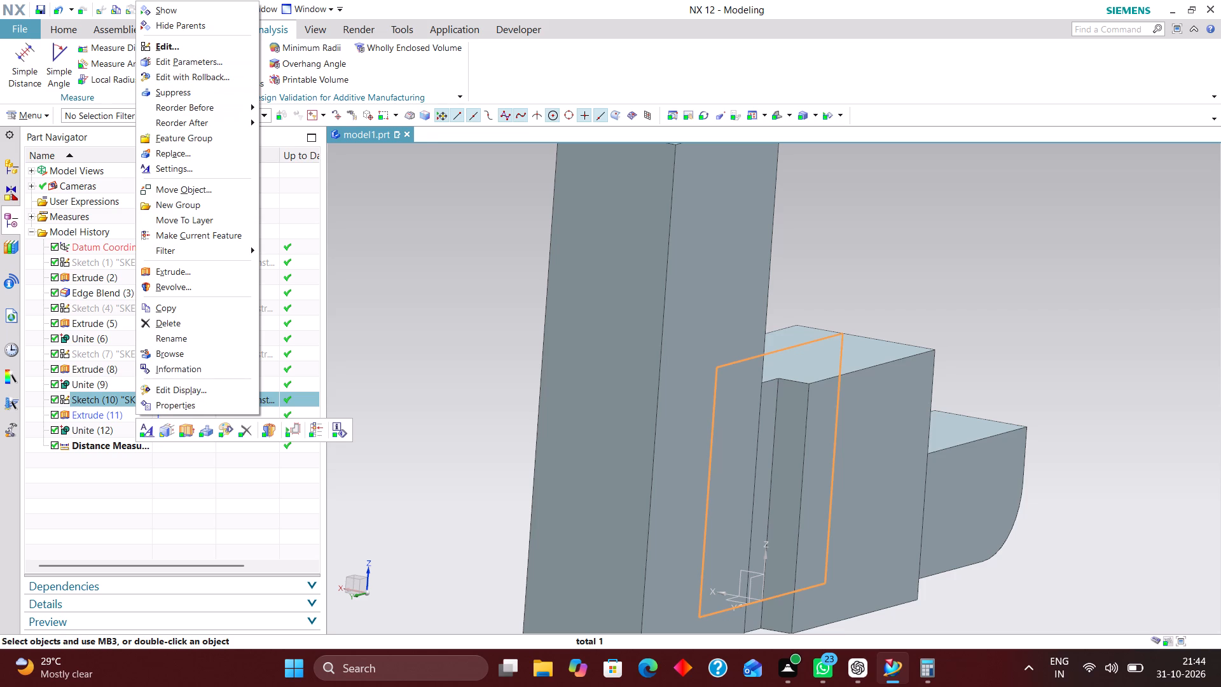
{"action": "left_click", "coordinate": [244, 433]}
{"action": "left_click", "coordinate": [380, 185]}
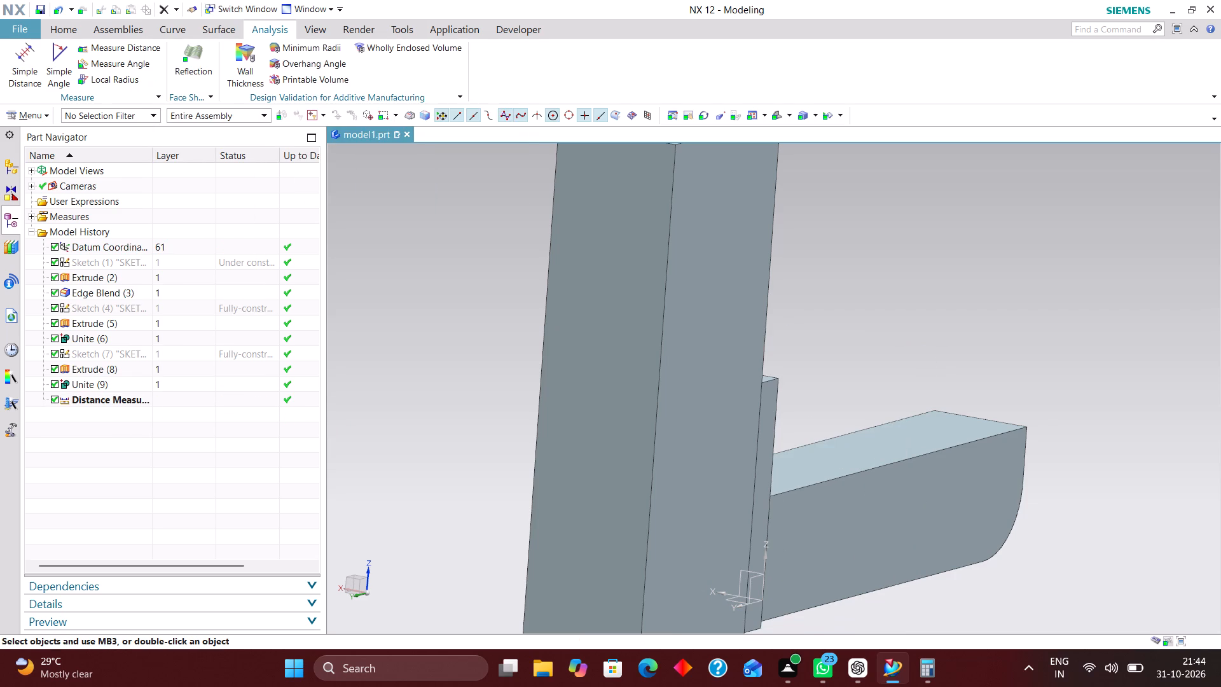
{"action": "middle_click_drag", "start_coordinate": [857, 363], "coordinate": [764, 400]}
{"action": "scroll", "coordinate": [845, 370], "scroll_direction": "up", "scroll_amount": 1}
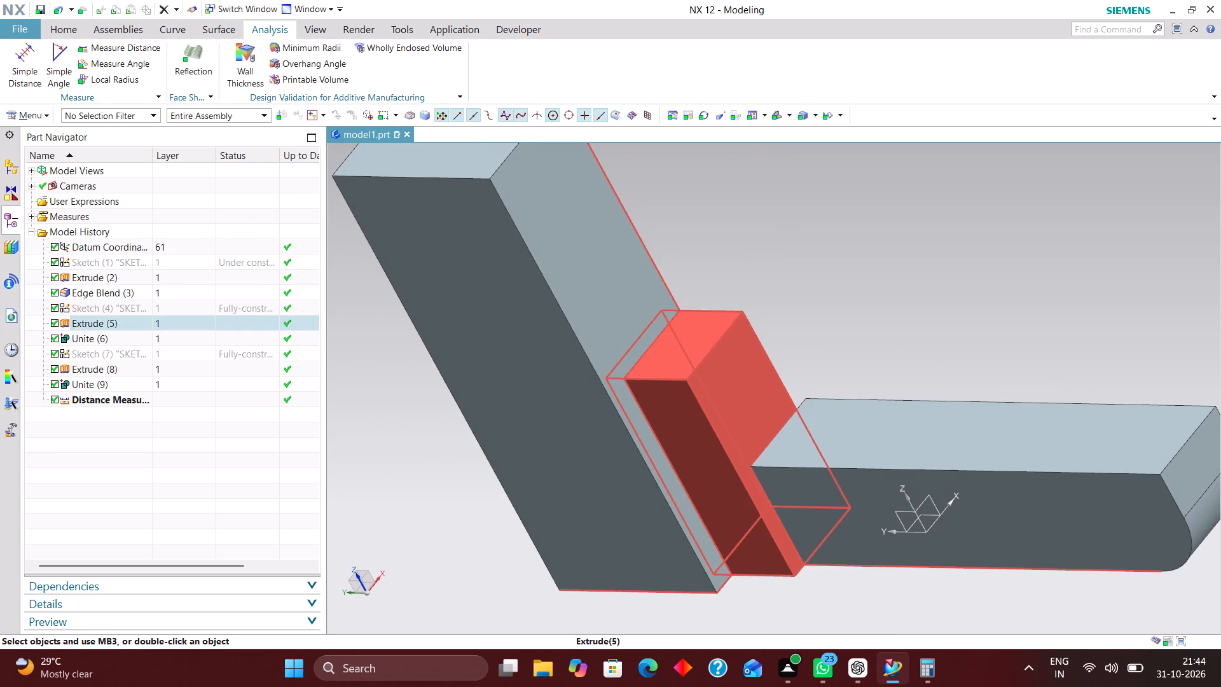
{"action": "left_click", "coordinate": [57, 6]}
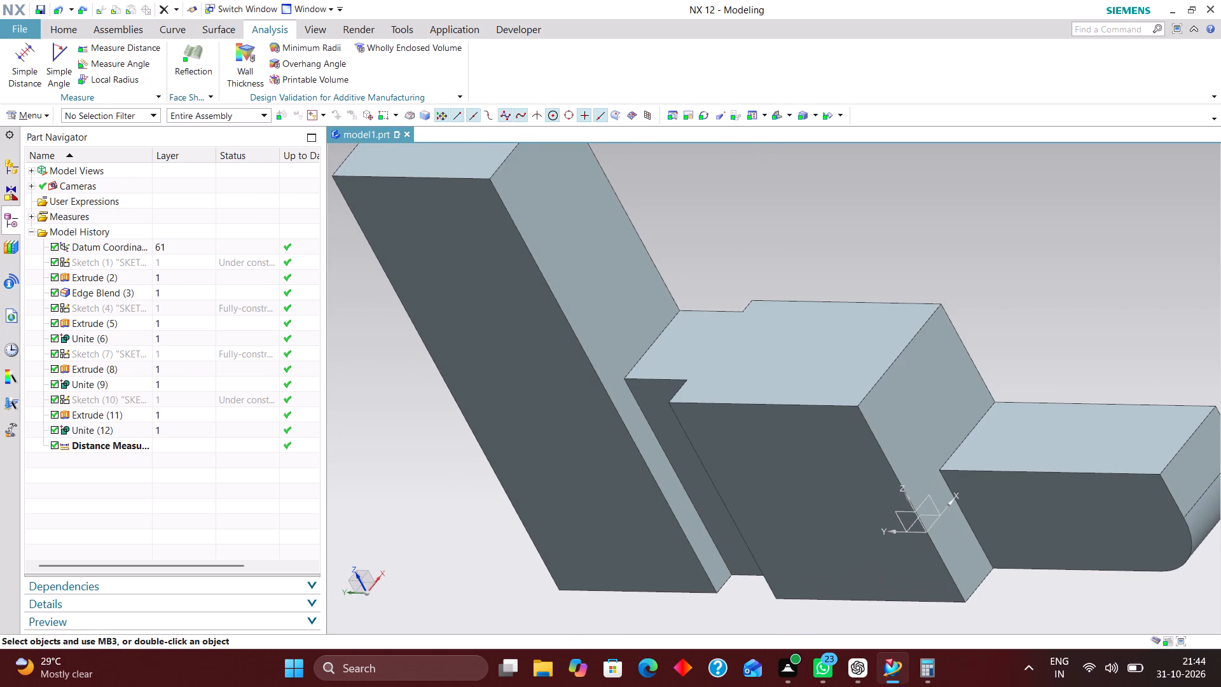
Examine how the upright leg lines up with the connecting and middle blocks, including the extrusion limits of Extrude (8).
{"action": "middle_click_drag", "start_coordinate": [1002, 261], "coordinate": [918, 268]}
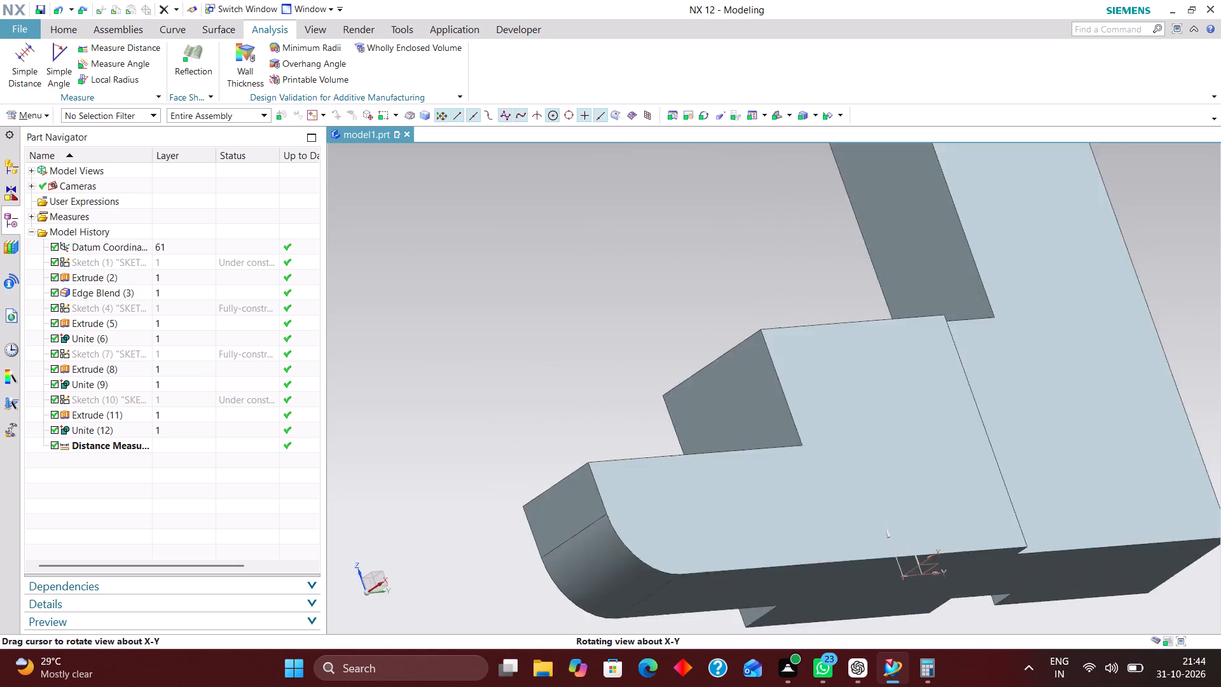
{"action": "middle_click_drag", "start_coordinate": [918, 268], "coordinate": [969, 319]}
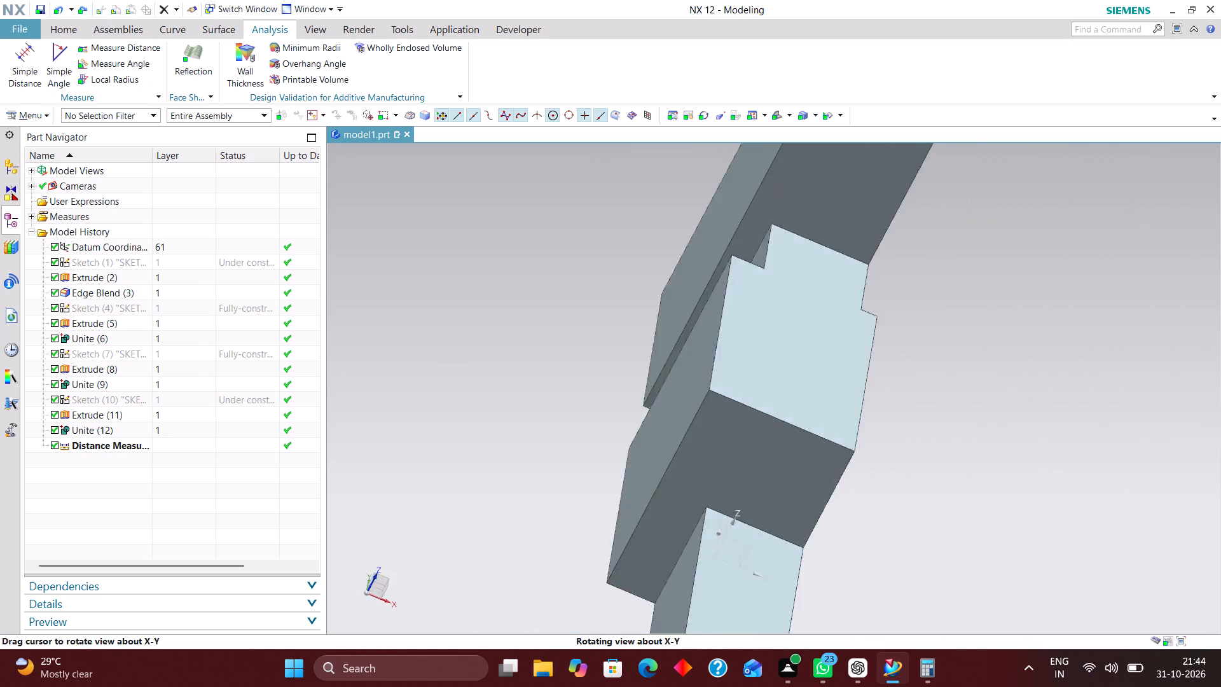
{"action": "middle_click_drag", "start_coordinate": [969, 319], "coordinate": [1019, 331]}
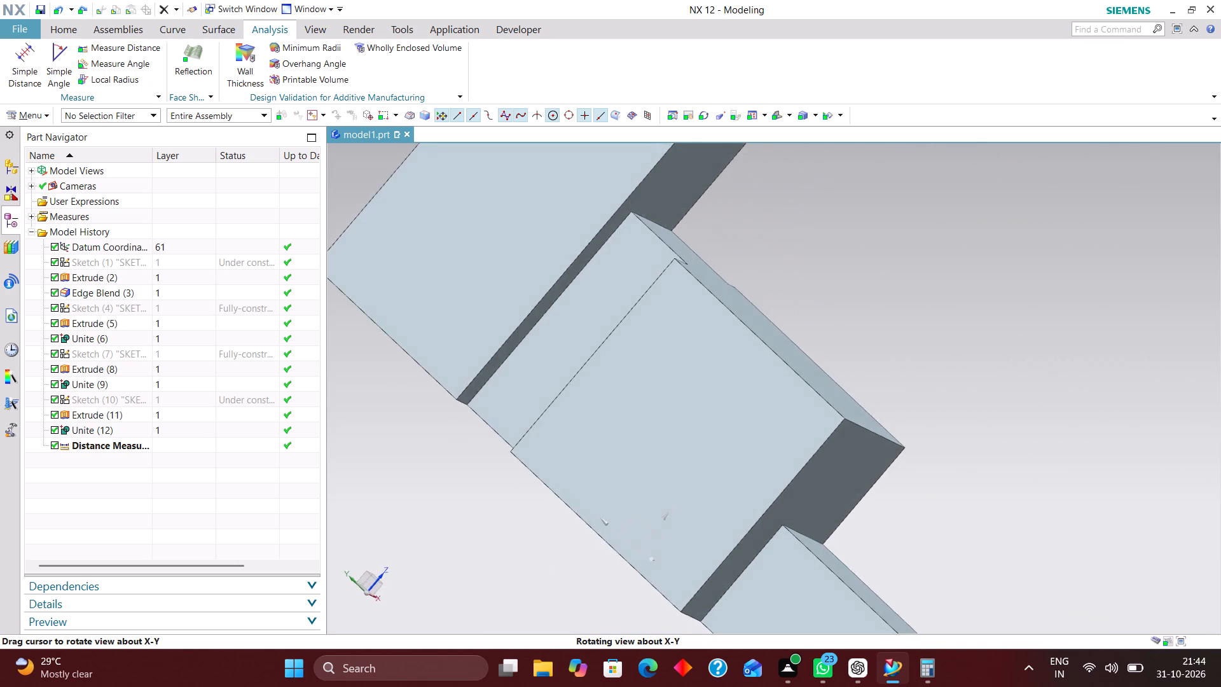
{"action": "middle_click_drag", "start_coordinate": [1019, 331], "coordinate": [974, 307]}
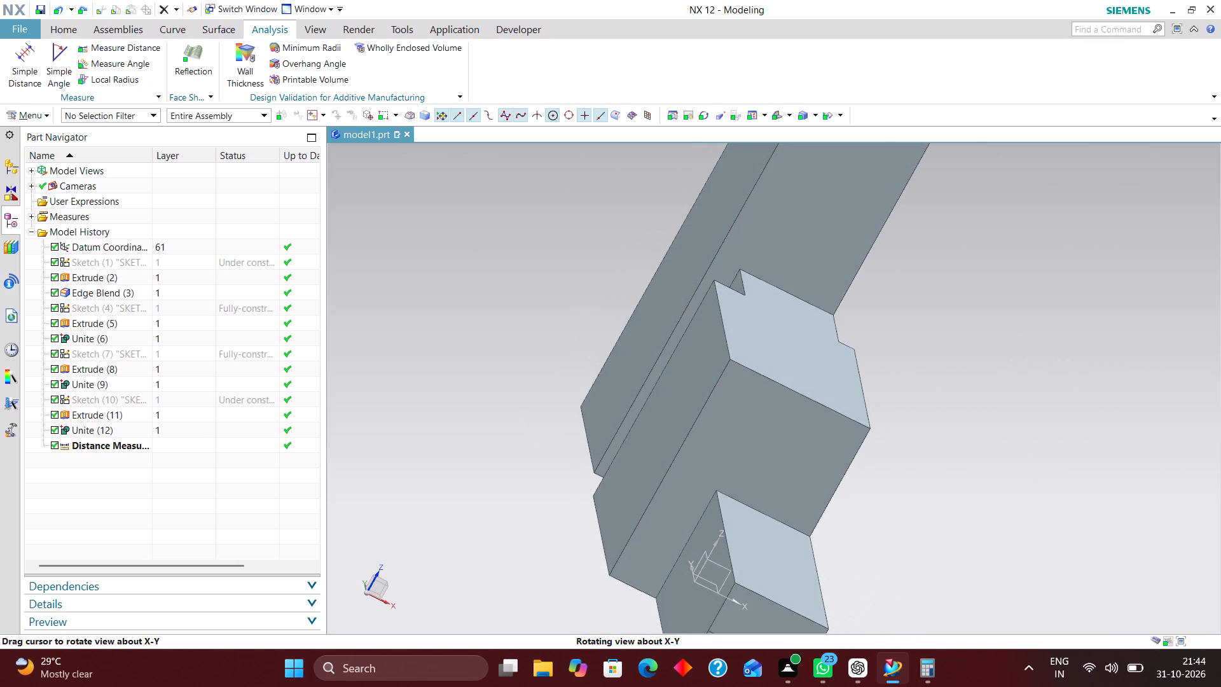
{"action": "middle_click_drag", "start_coordinate": [974, 307], "coordinate": [976, 308]}
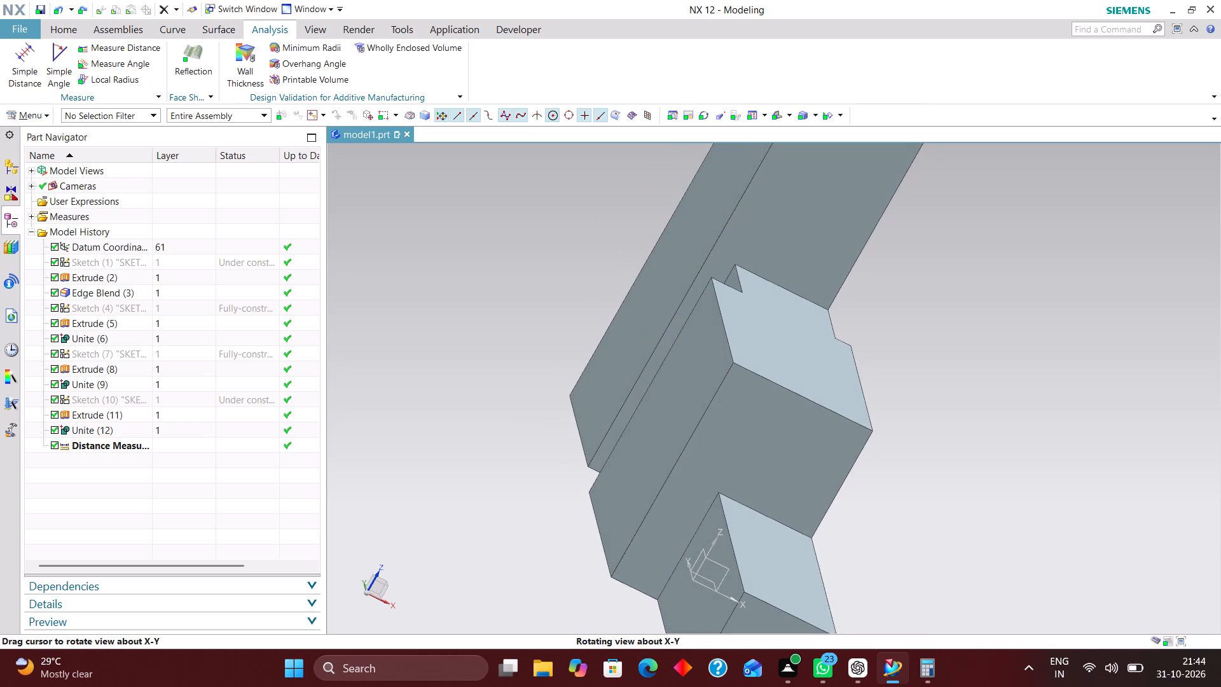
{"action": "middle_click_drag", "start_coordinate": [976, 308], "coordinate": [960, 308]}
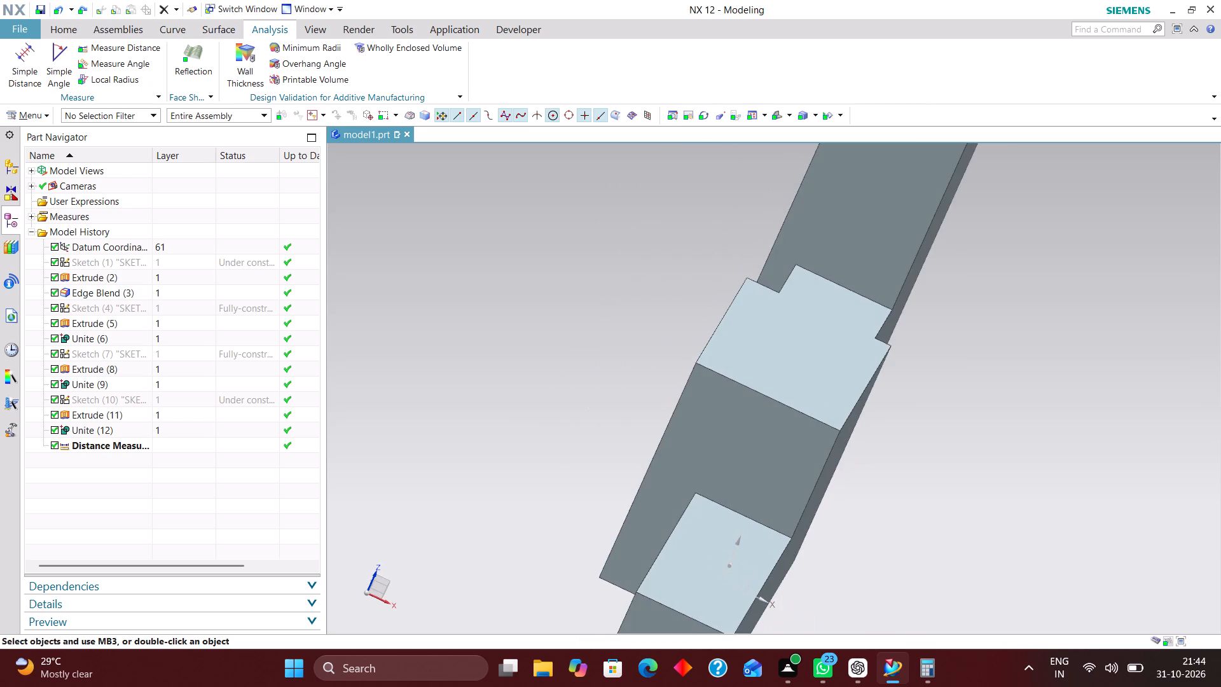
{"action": "scroll", "coordinate": [956, 420], "scroll_direction": "down", "scroll_amount": 2}
{"action": "double_click", "coordinate": [909, 260]}
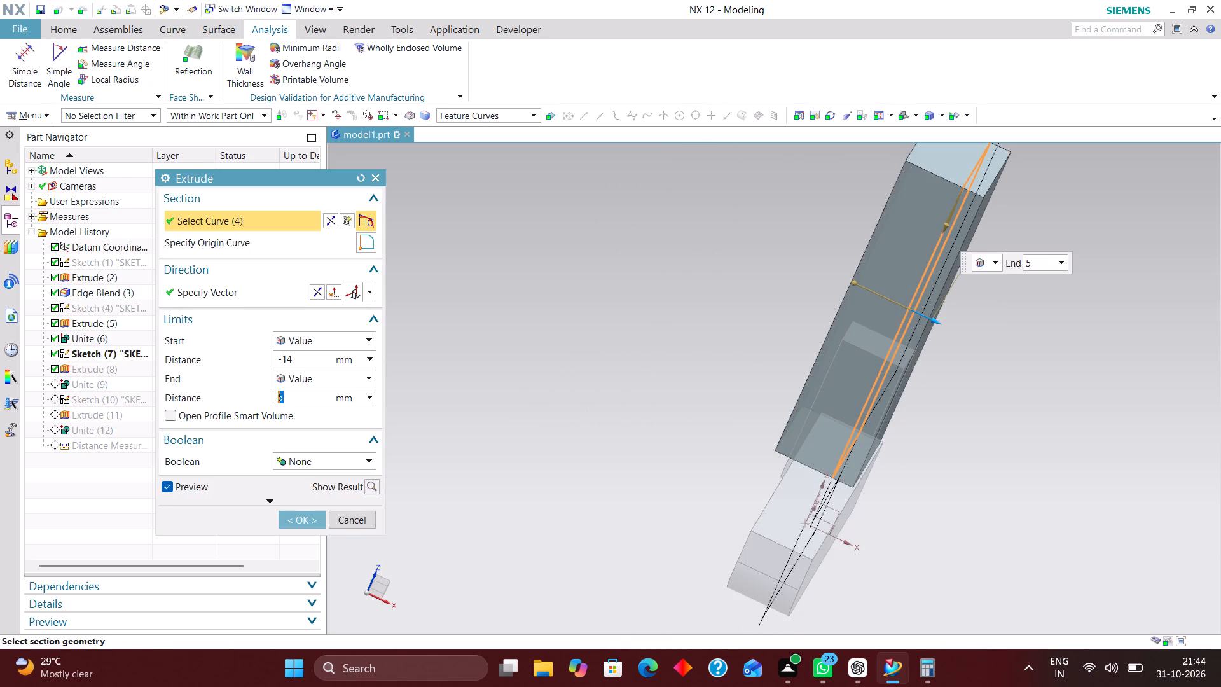
{"action": "right_click_drag", "start_coordinate": [1106, 354], "coordinate": [1014, 356]}
{"action": "scroll", "coordinate": [846, 318], "scroll_direction": "up", "scroll_amount": 2}
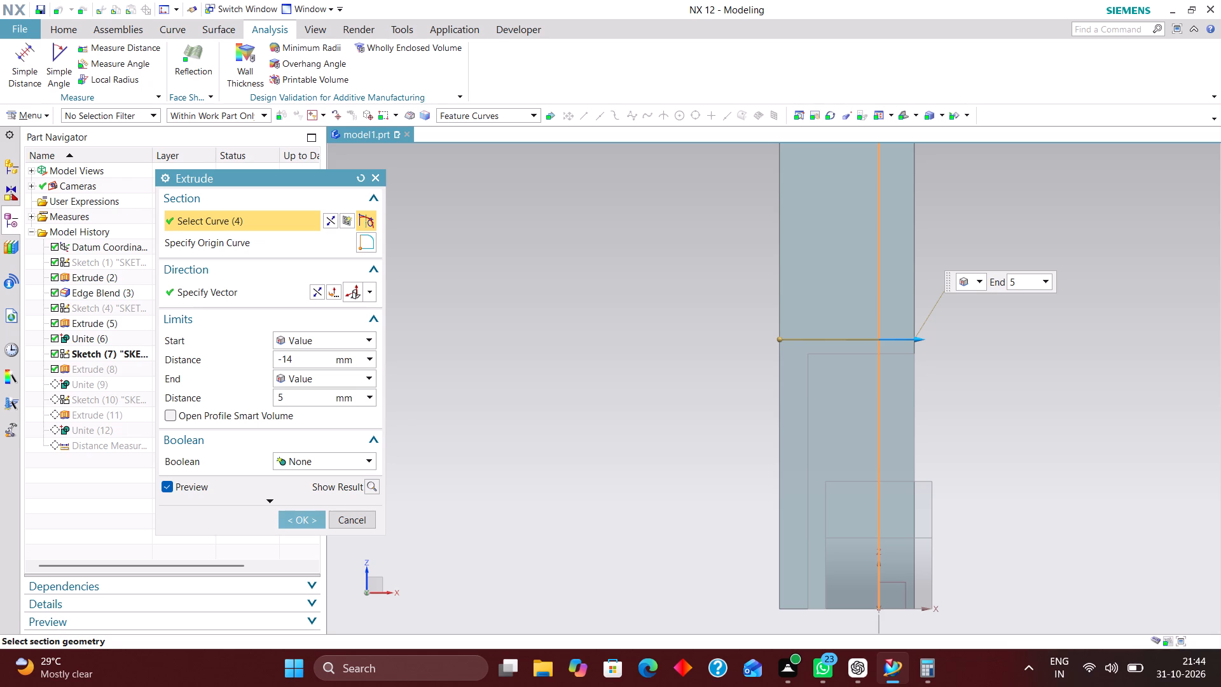
{"action": "left_click", "coordinate": [284, 513]}
{"action": "scroll", "coordinate": [783, 377], "scroll_direction": "down", "scroll_amount": 2}
{"action": "middle_click_drag", "start_coordinate": [878, 389], "coordinate": [838, 420]}
{"action": "scroll", "coordinate": [984, 372], "scroll_direction": "down", "scroll_amount": 2}
{"action": "scroll", "coordinate": [995, 319], "scroll_direction": "up", "scroll_amount": 4}
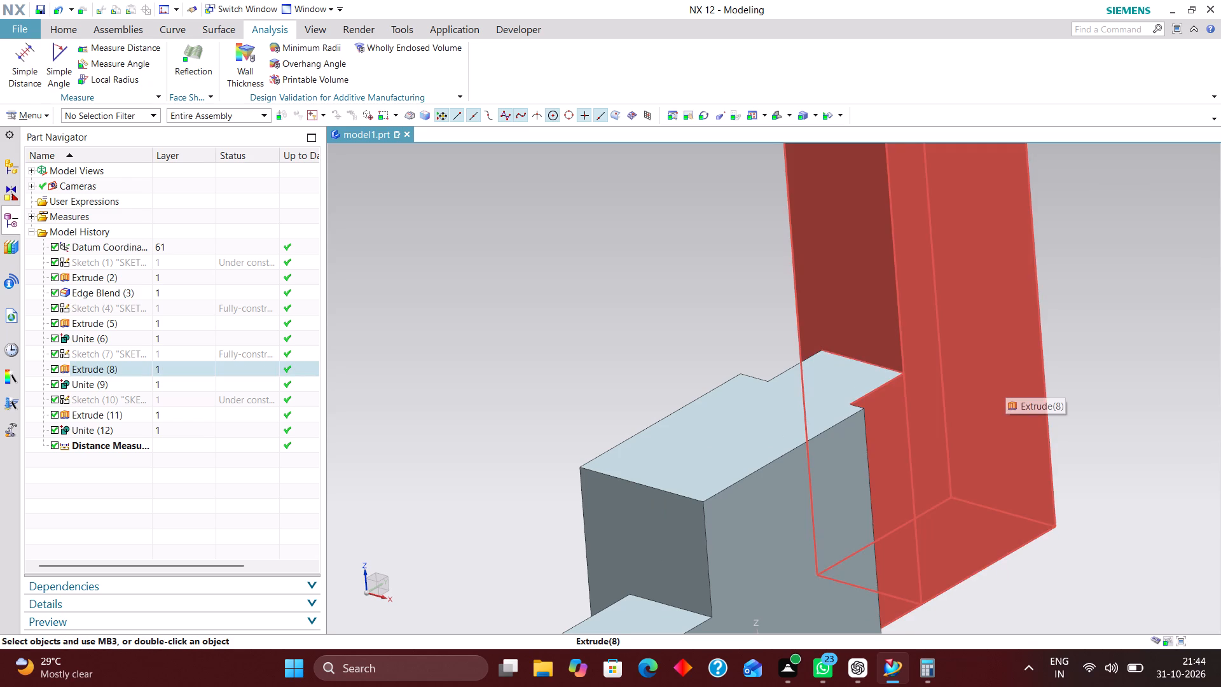
Measure the upright leg's thickness between its two opposite side faces with Simple Distance.
{"action": "left_click", "coordinate": [16, 60]}
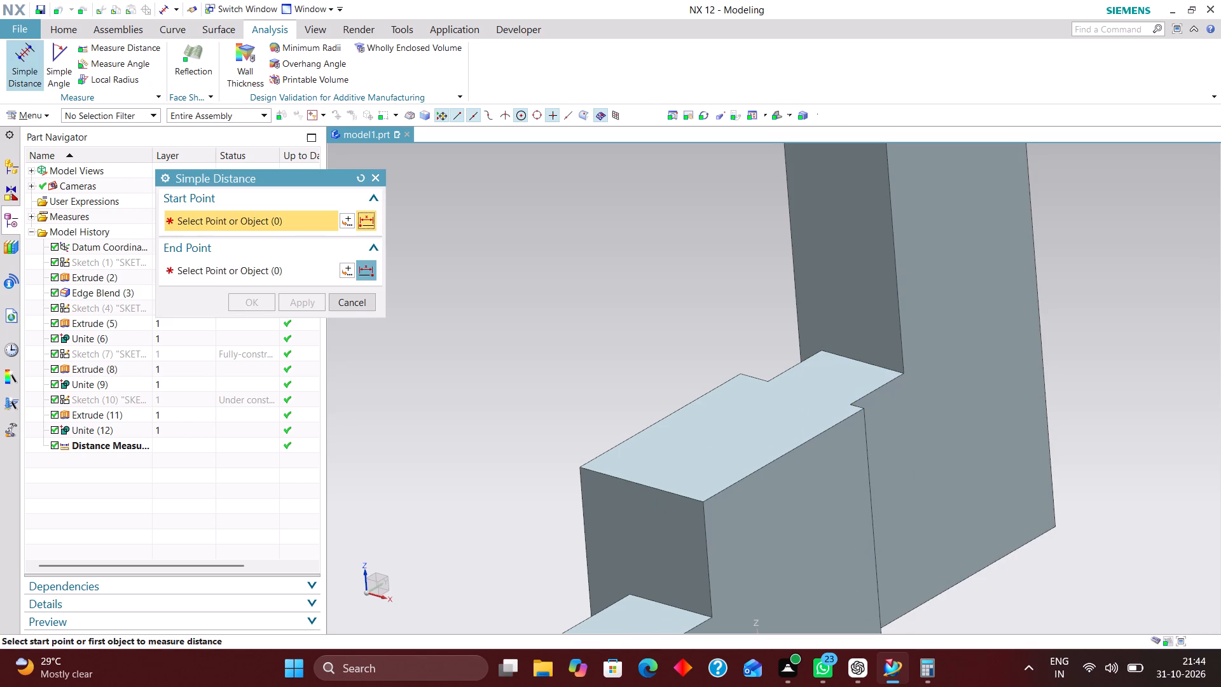
{"action": "left_click", "coordinate": [928, 296]}
{"action": "middle_click_drag", "start_coordinate": [974, 343], "coordinate": [1043, 355]}
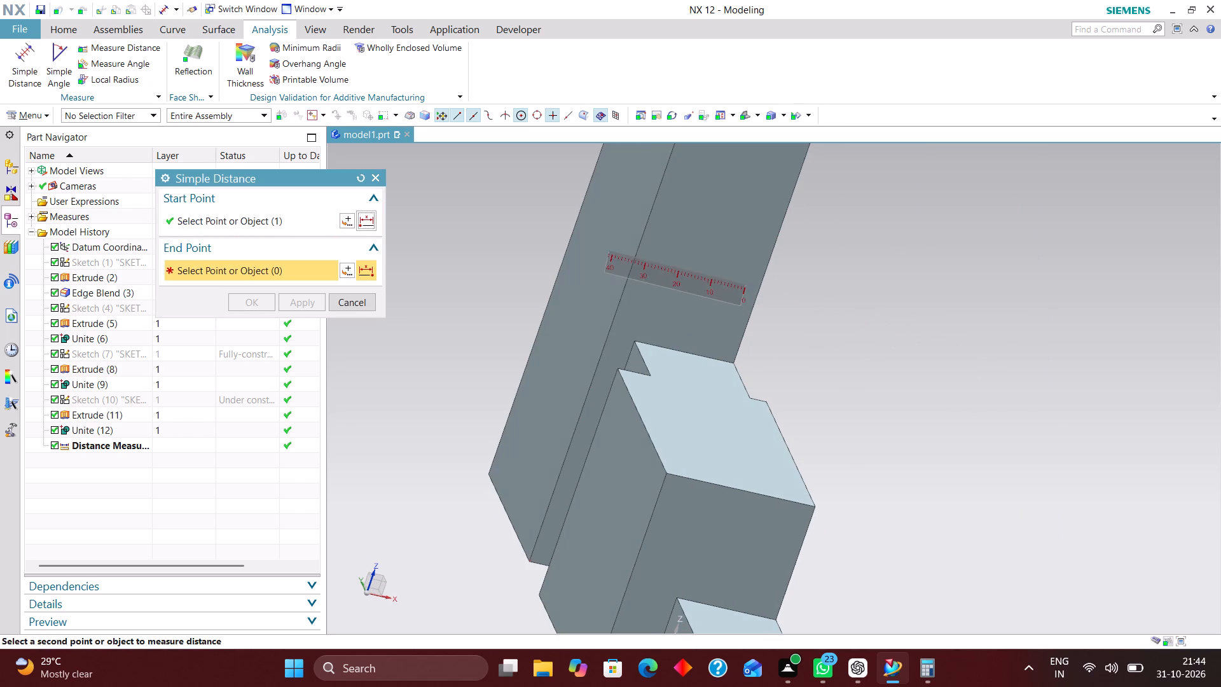
{"action": "left_click", "coordinate": [609, 249]}
{"action": "left_click", "coordinate": [343, 301]}
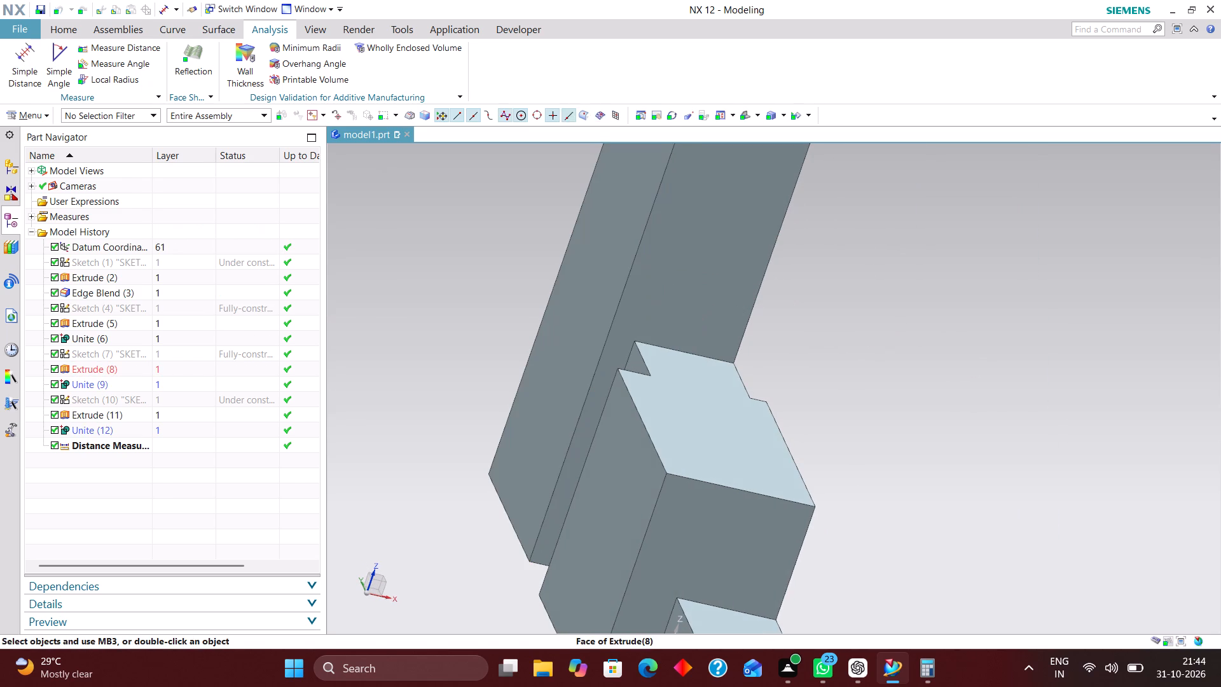
Set the start distance of the upright leg's extrusion, Extrude (8), to -10 mm.
{"action": "double_click", "coordinate": [590, 325]}
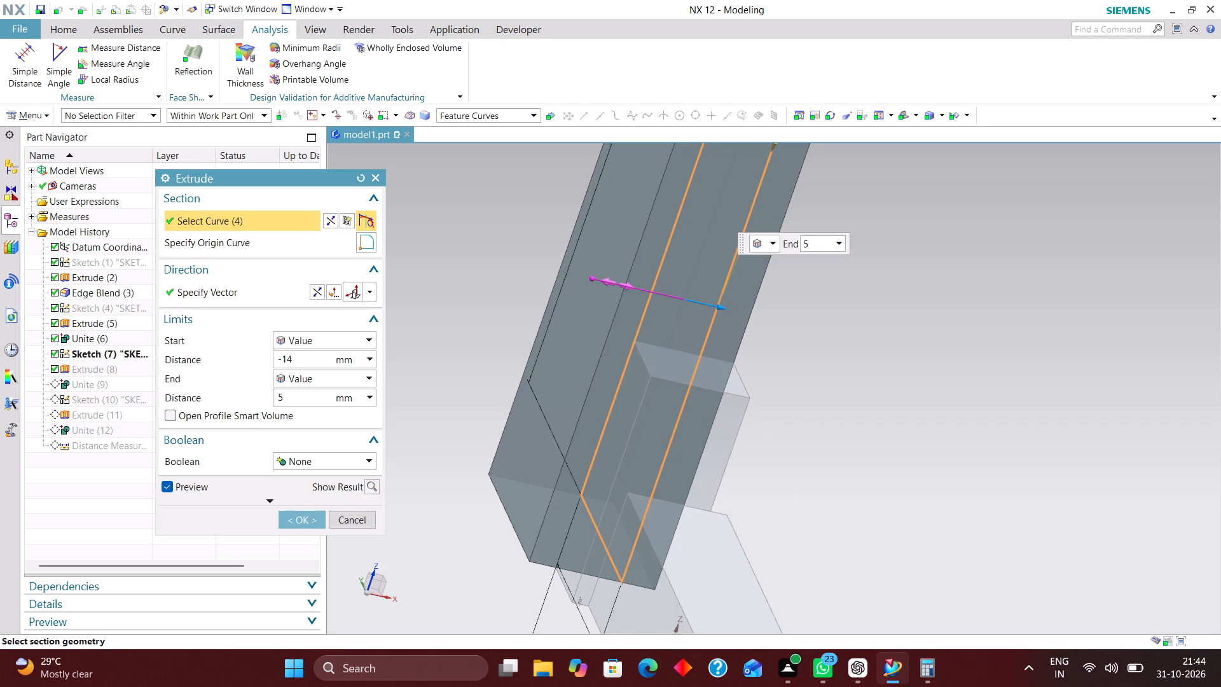
{"action": "left_click_drag", "start_coordinate": [586, 277], "coordinate": [610, 279]}
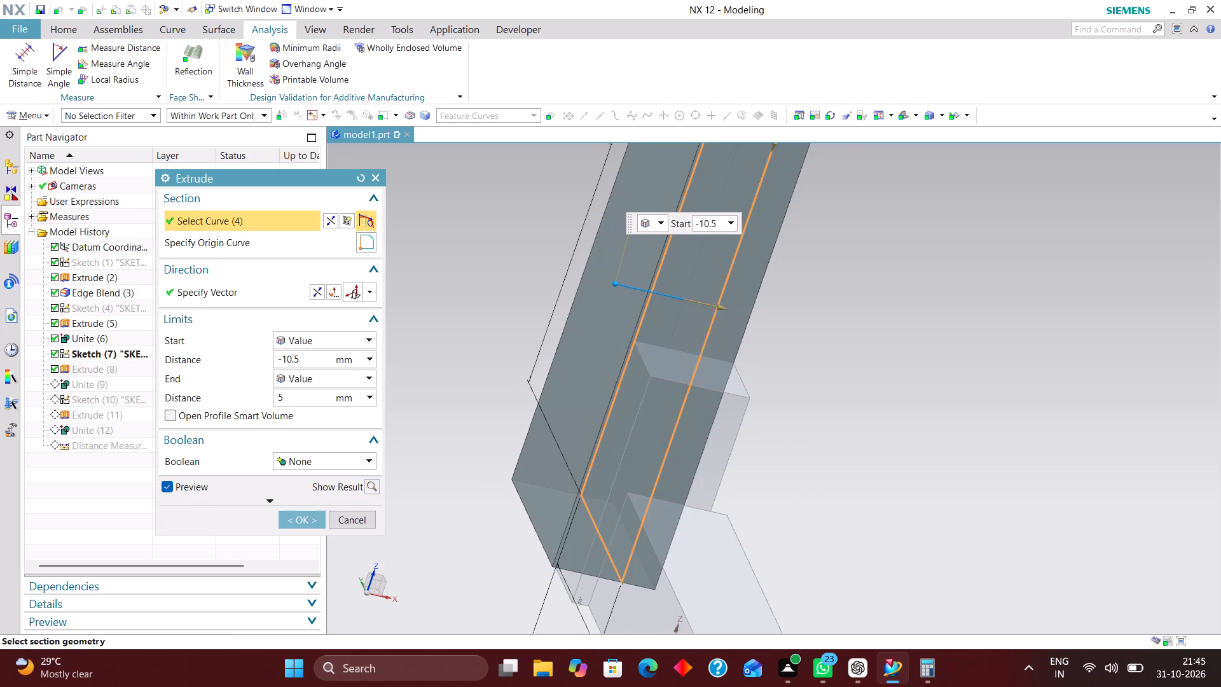
{"action": "left_click_drag", "start_coordinate": [610, 279], "coordinate": [613, 279]}
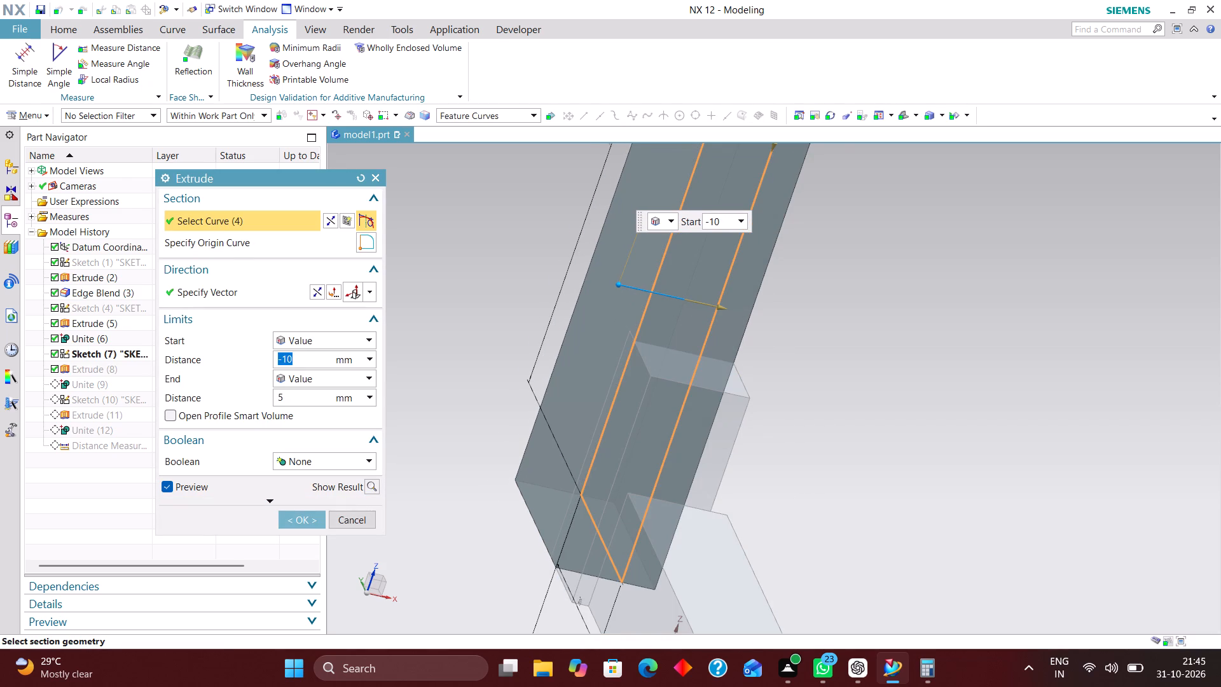
{"action": "left_click", "coordinate": [301, 515]}
Examine the bracket from several angles to check the upright leg's alignment with the connecting block and middle block.
{"action": "middle_click_drag", "start_coordinate": [979, 426], "coordinate": [927, 419]}
{"action": "scroll", "coordinate": [927, 439], "scroll_direction": "down", "scroll_amount": 2}
{"action": "left_click", "coordinate": [71, 29]}
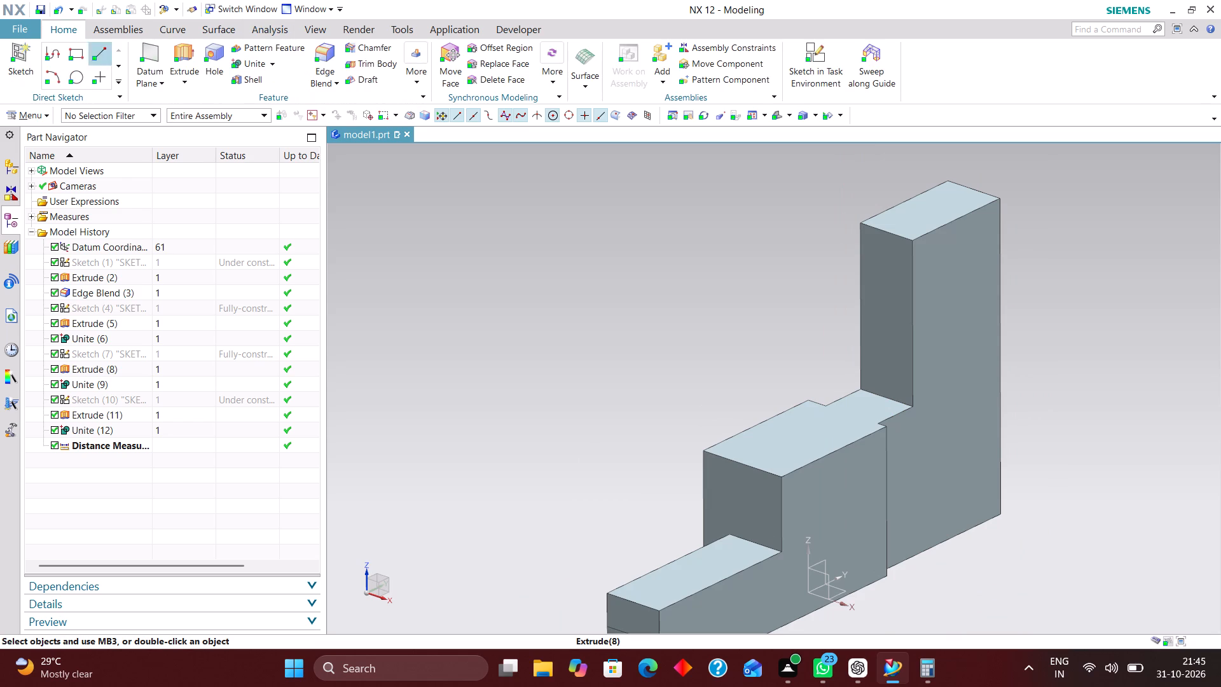
{"action": "left_click", "coordinate": [779, 115]}
{"action": "middle_click_drag", "start_coordinate": [984, 517], "coordinate": [1000, 517]}
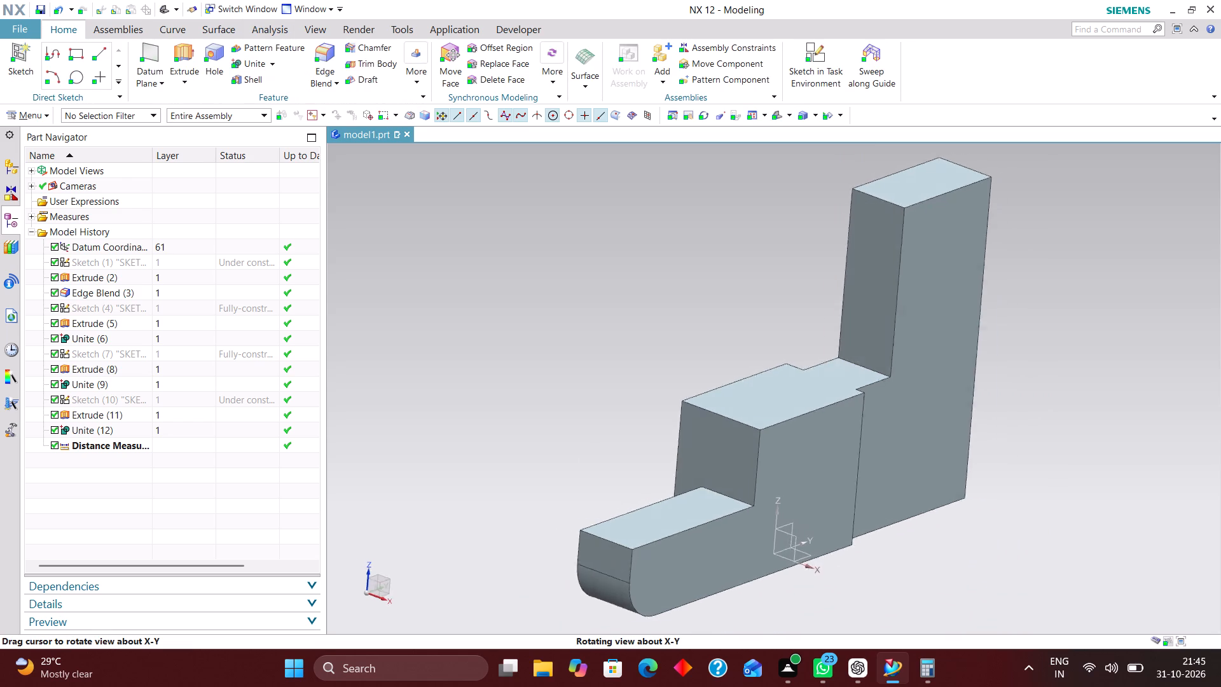
{"action": "middle_click_drag", "start_coordinate": [1000, 517], "coordinate": [1000, 548]}
{"action": "scroll", "coordinate": [1104, 536], "scroll_direction": "up", "scroll_amount": 1}
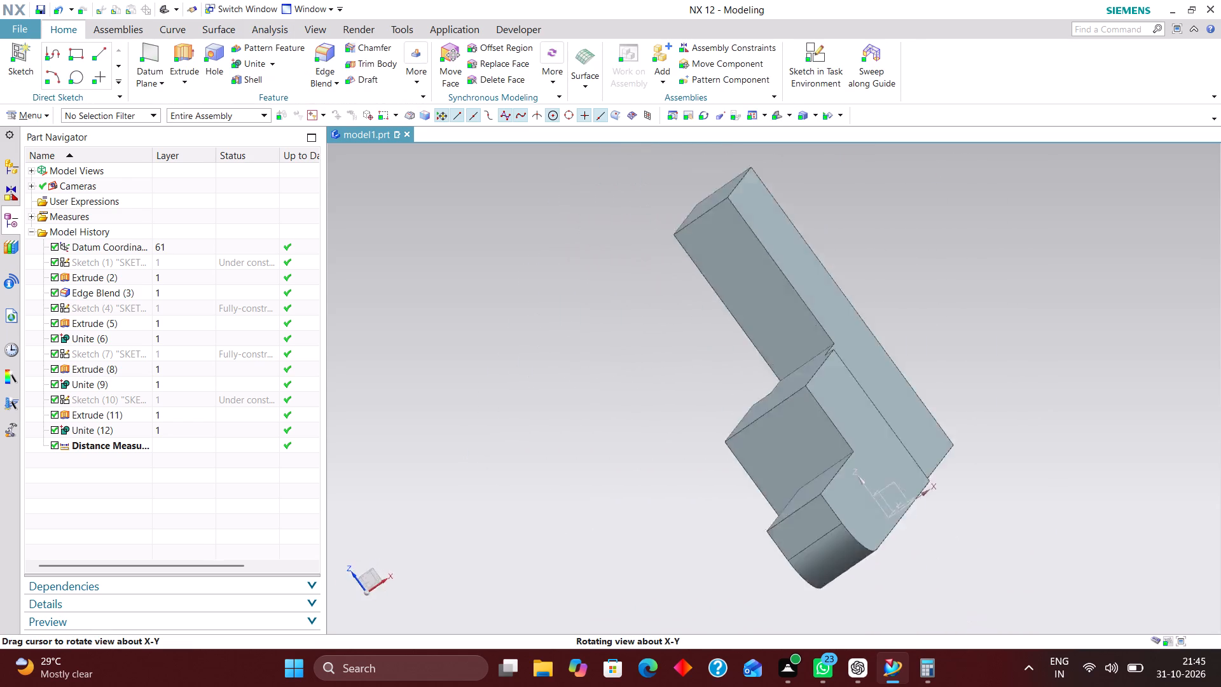
{"action": "middle_click_drag", "start_coordinate": [1000, 548], "coordinate": [1067, 599]}
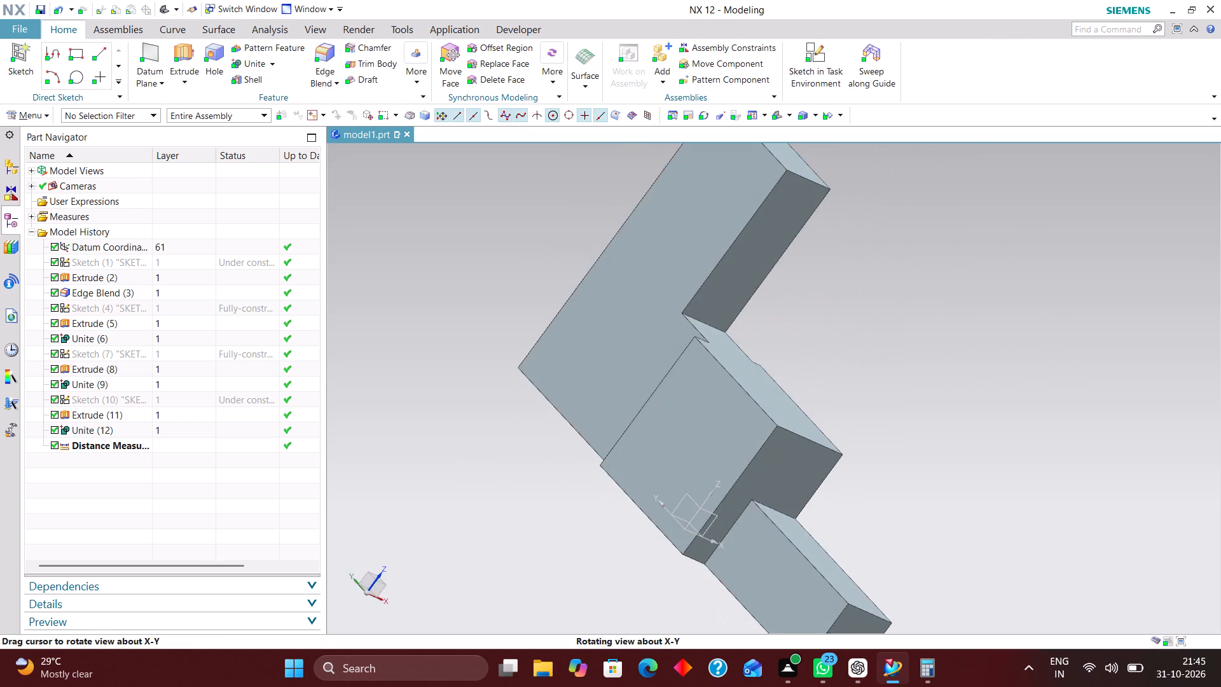
{"action": "middle_click_drag", "start_coordinate": [1067, 599], "coordinate": [986, 575]}
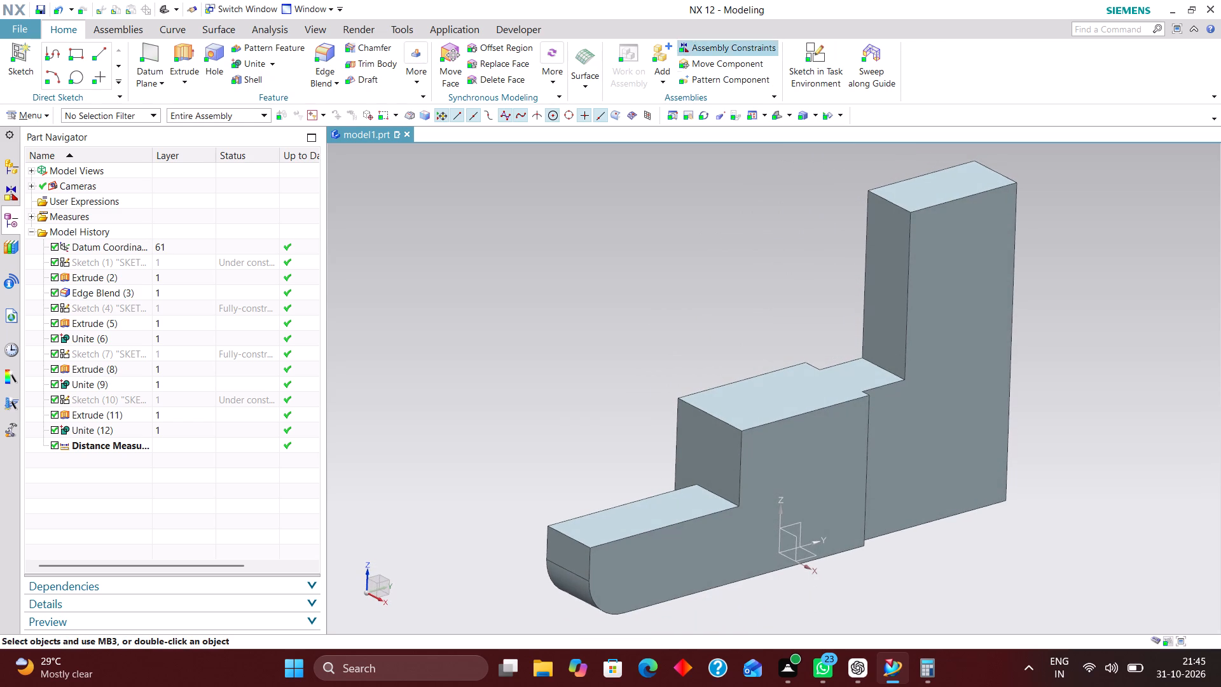
{"action": "left_click", "coordinate": [775, 111]}
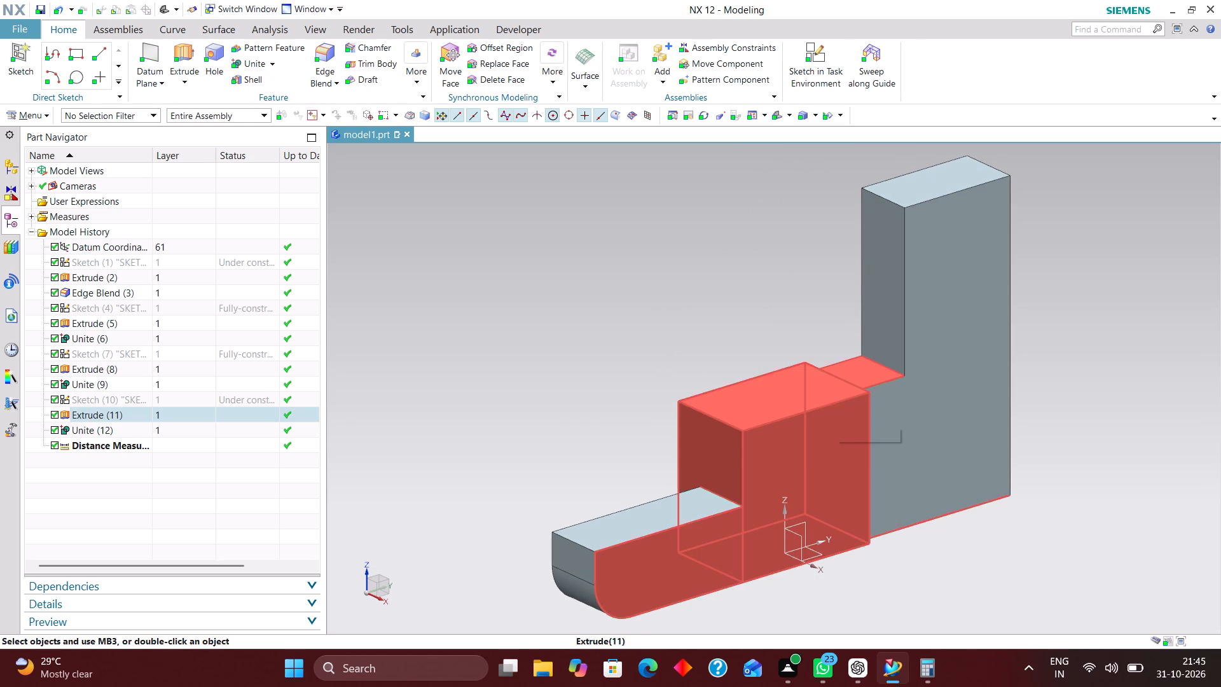
Examine each sketch, extrusion and unite in the model history to see which part of the bracket it forms.
{"action": "left_click", "coordinate": [128, 257]}
{"action": "left_click", "coordinate": [127, 277]}
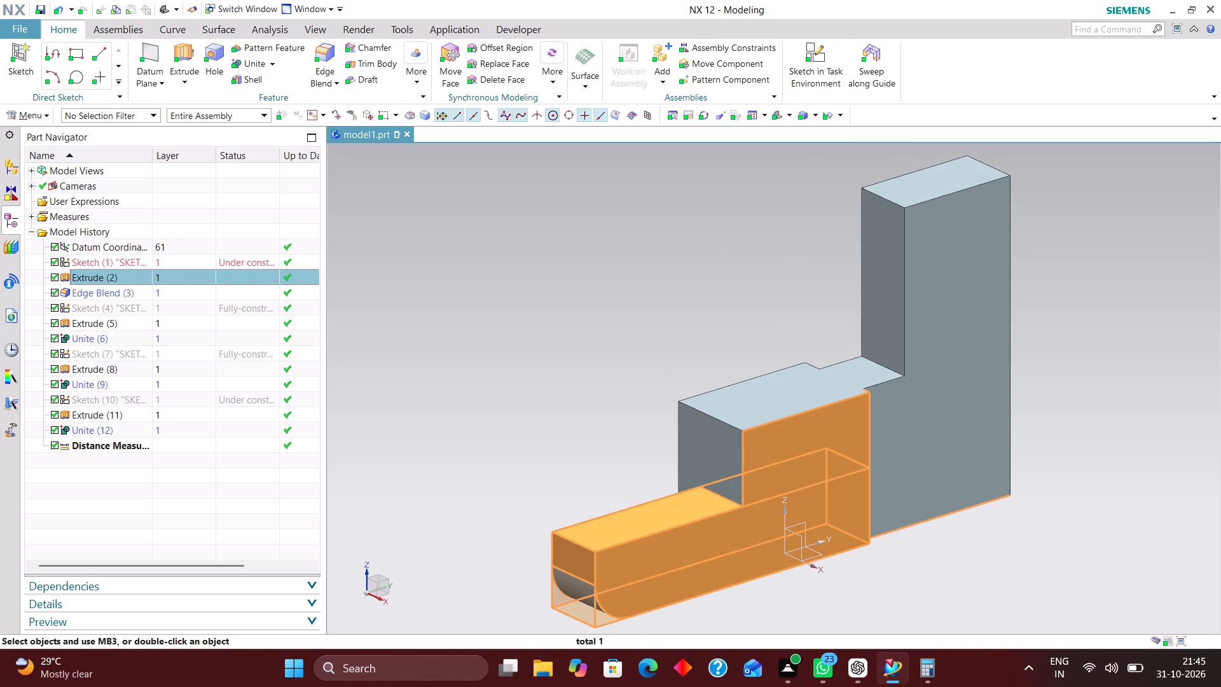
{"action": "left_click", "coordinate": [142, 292]}
{"action": "left_click", "coordinate": [144, 304]}
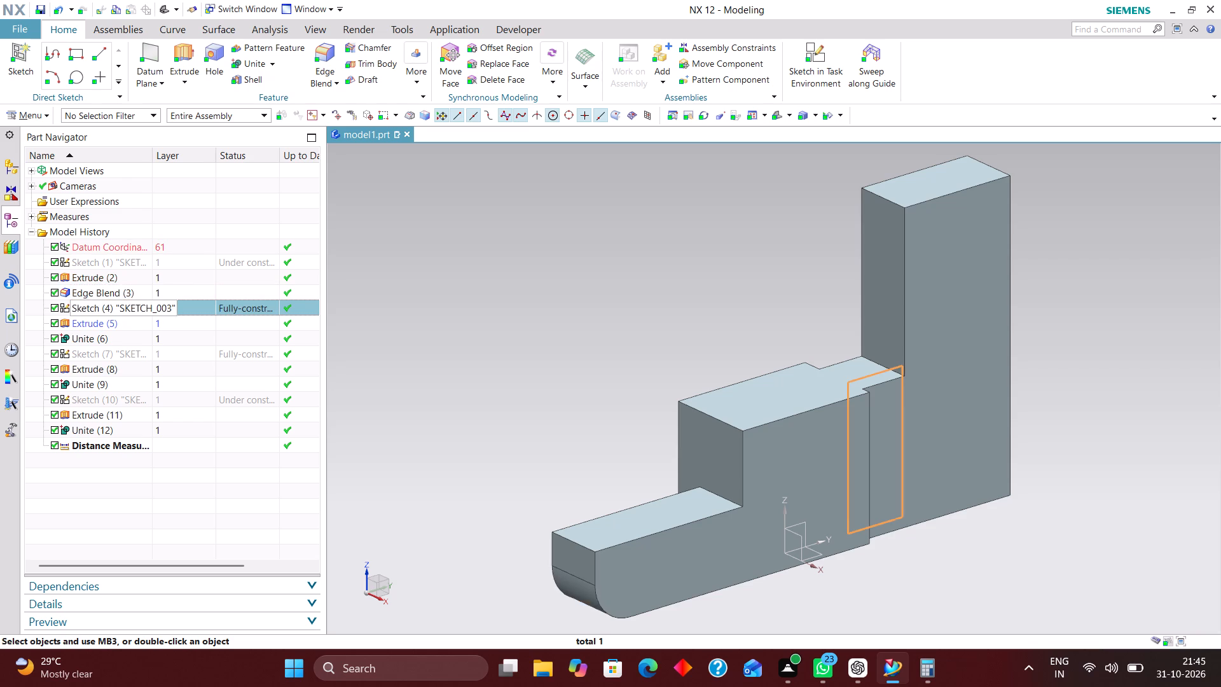
{"action": "left_click", "coordinate": [139, 319]}
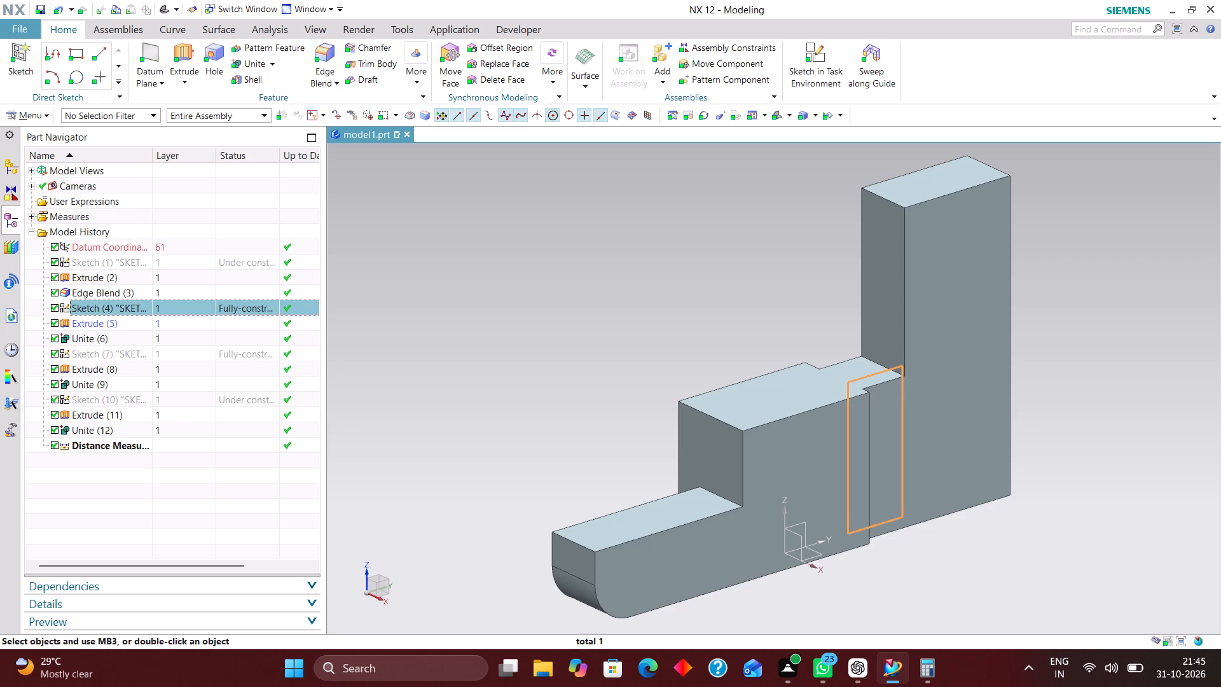
{"action": "left_click", "coordinate": [133, 337]}
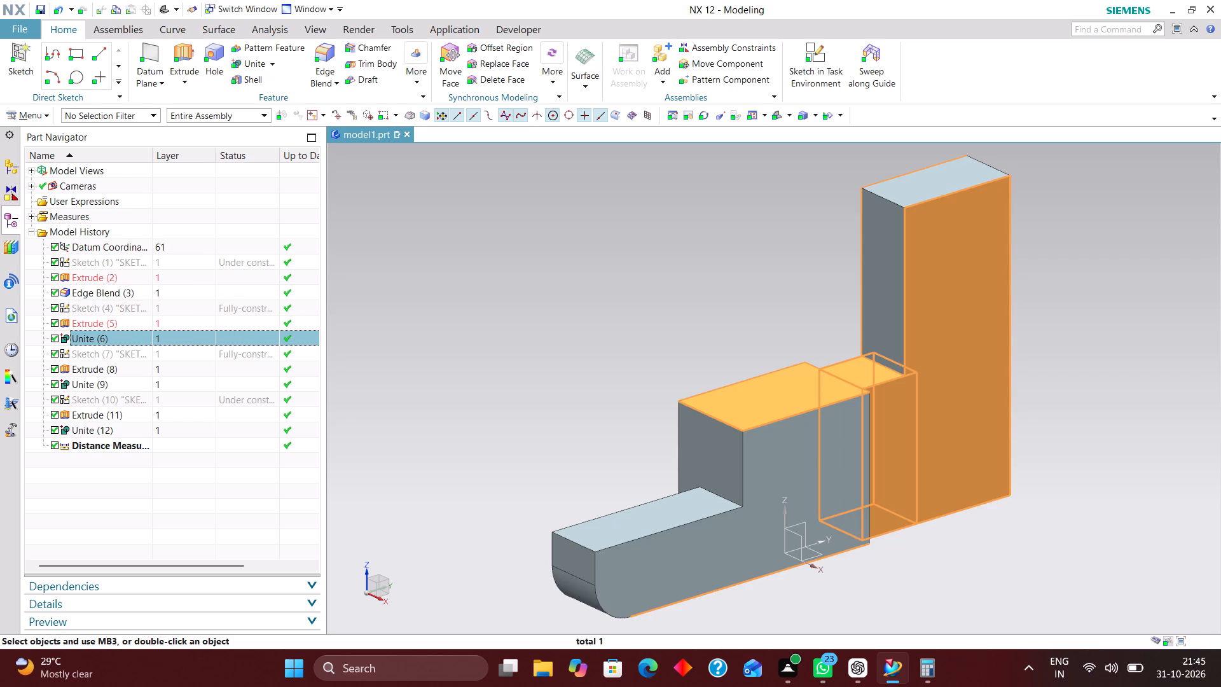
{"action": "left_click", "coordinate": [152, 354]}
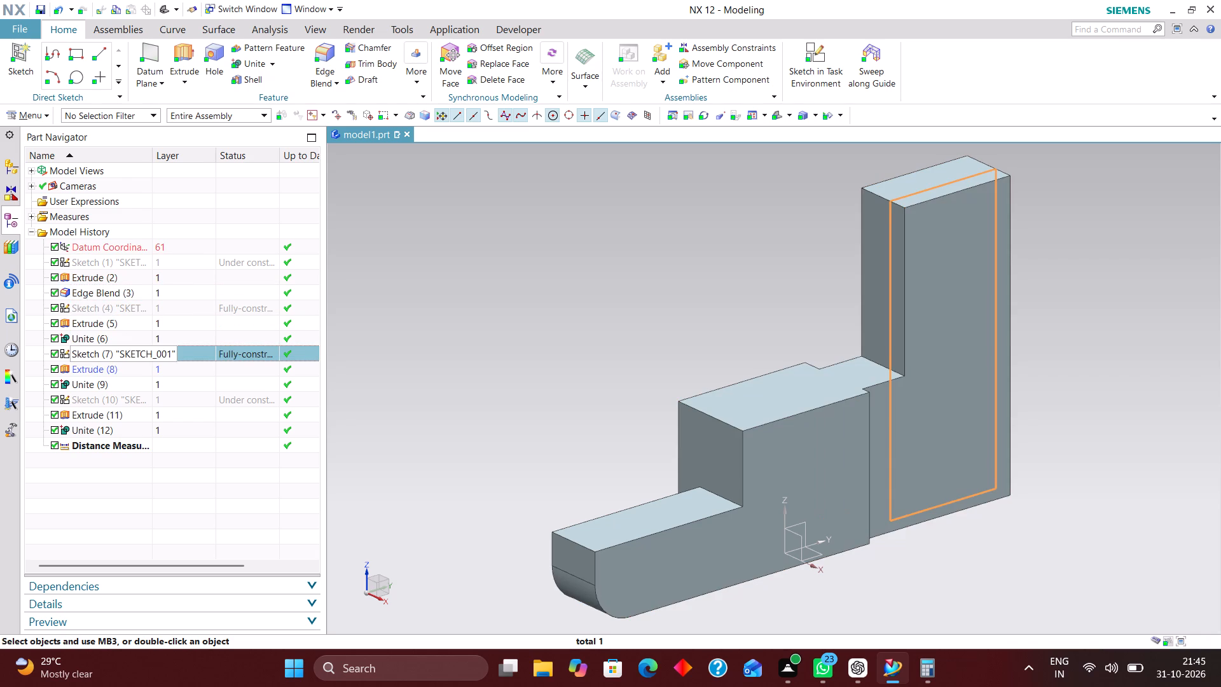
{"action": "left_click", "coordinate": [137, 368]}
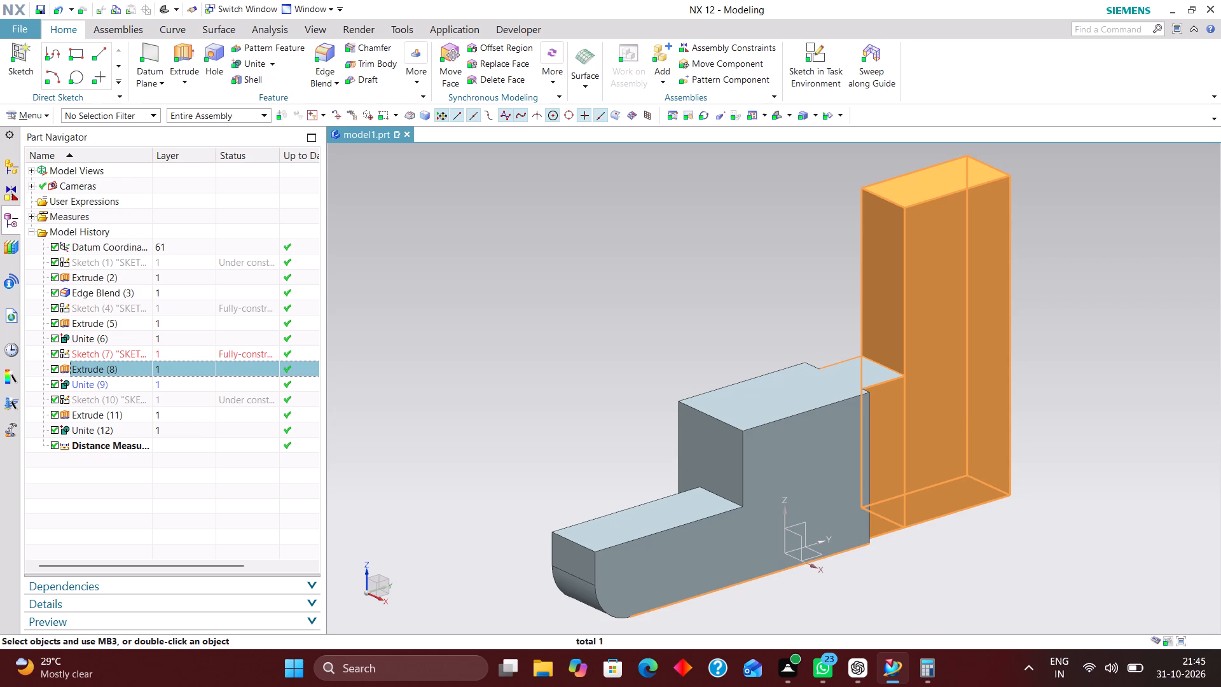
{"action": "left_click", "coordinate": [142, 304]}
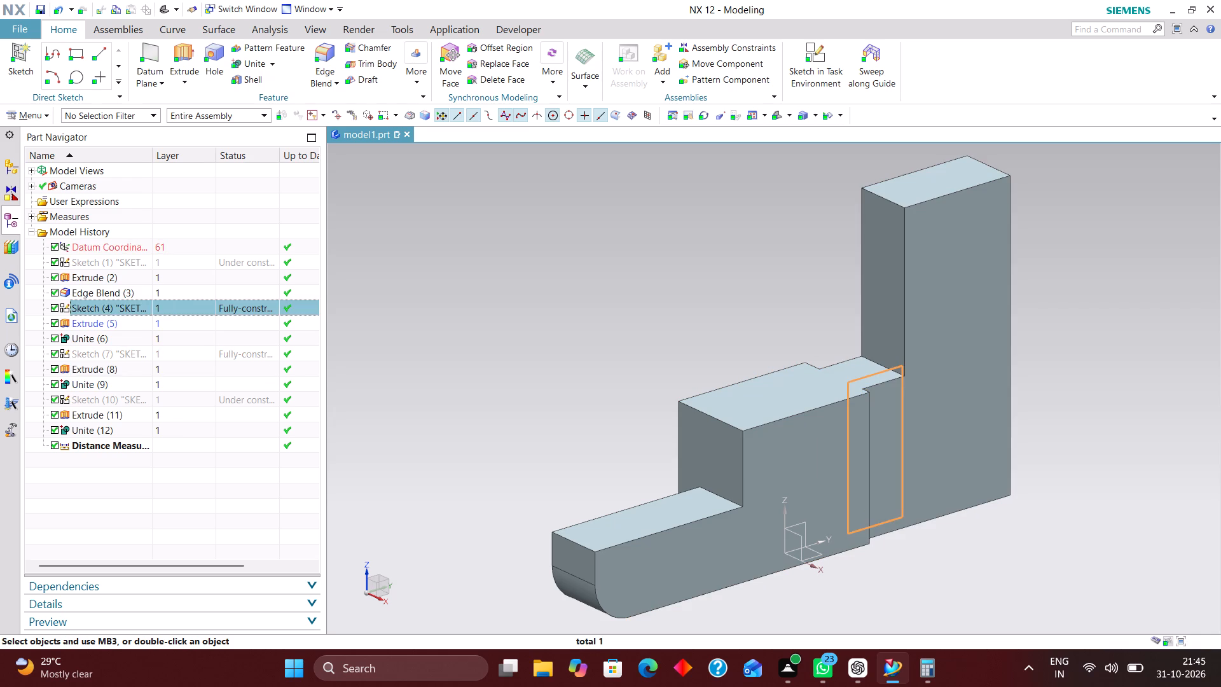
{"action": "left_click", "coordinate": [138, 319]}
{"action": "left_click", "coordinate": [136, 333]}
{"action": "left_click", "coordinate": [150, 350]}
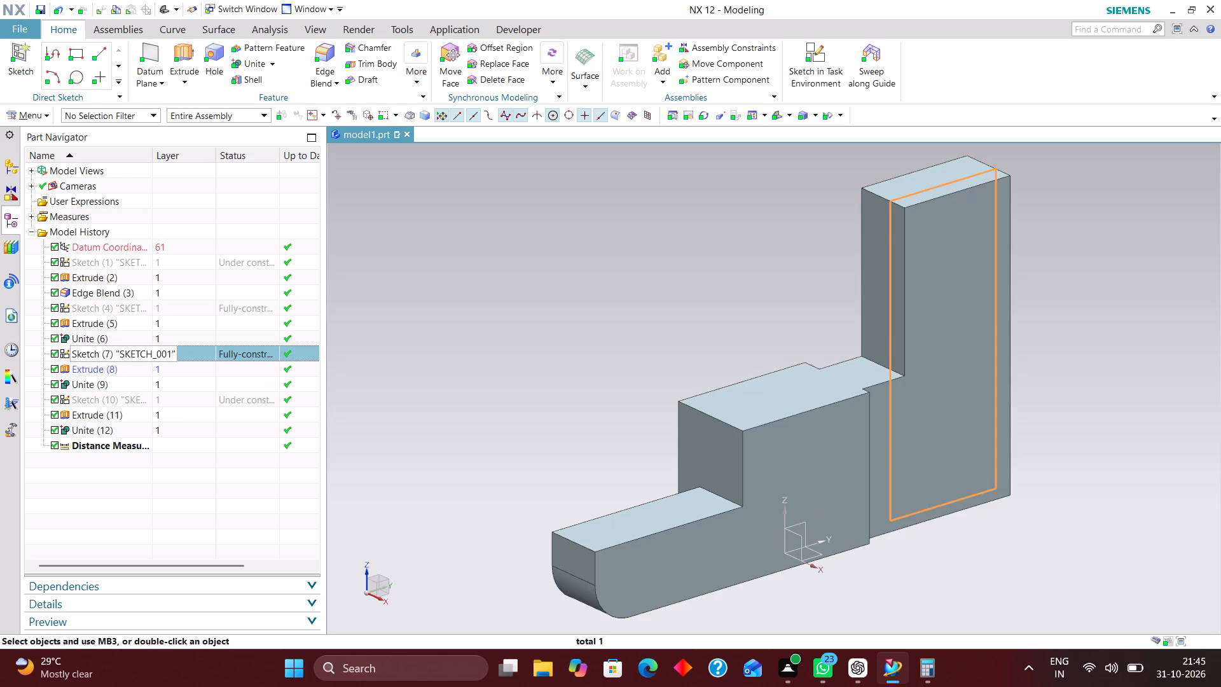
{"action": "left_click", "coordinate": [145, 363]}
{"action": "left_click", "coordinate": [133, 379]}
{"action": "left_click", "coordinate": [143, 398]}
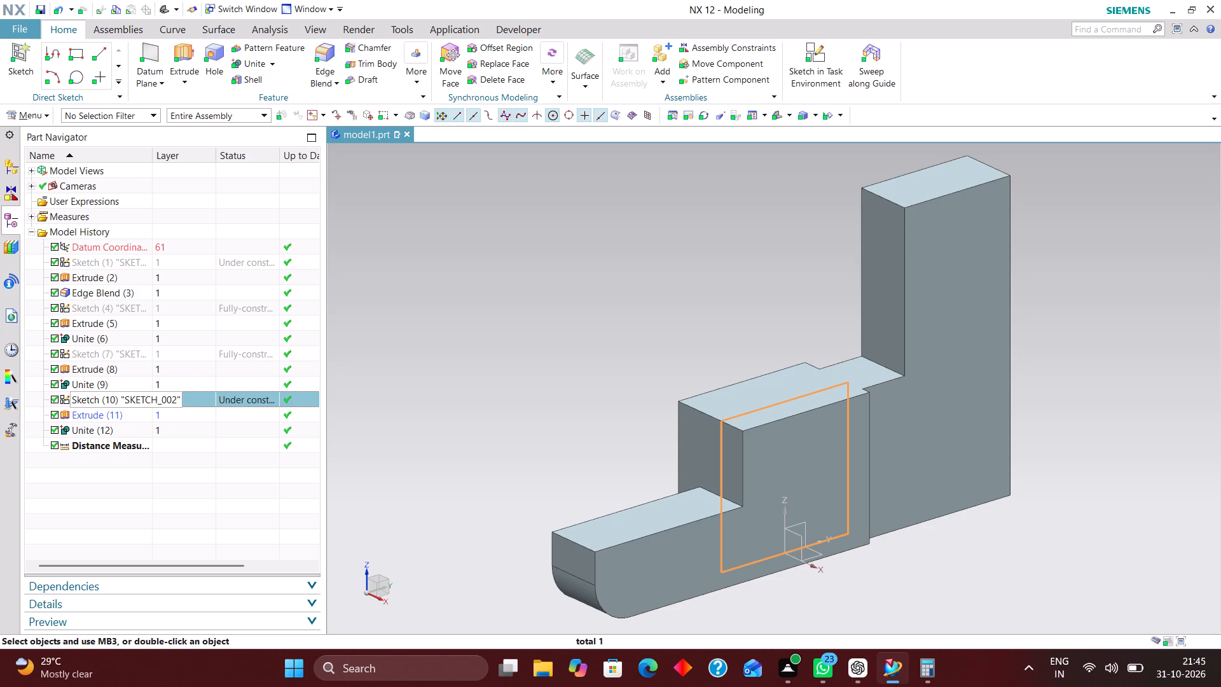
{"action": "left_click", "coordinate": [141, 410]}
{"action": "left_click", "coordinate": [136, 428]}
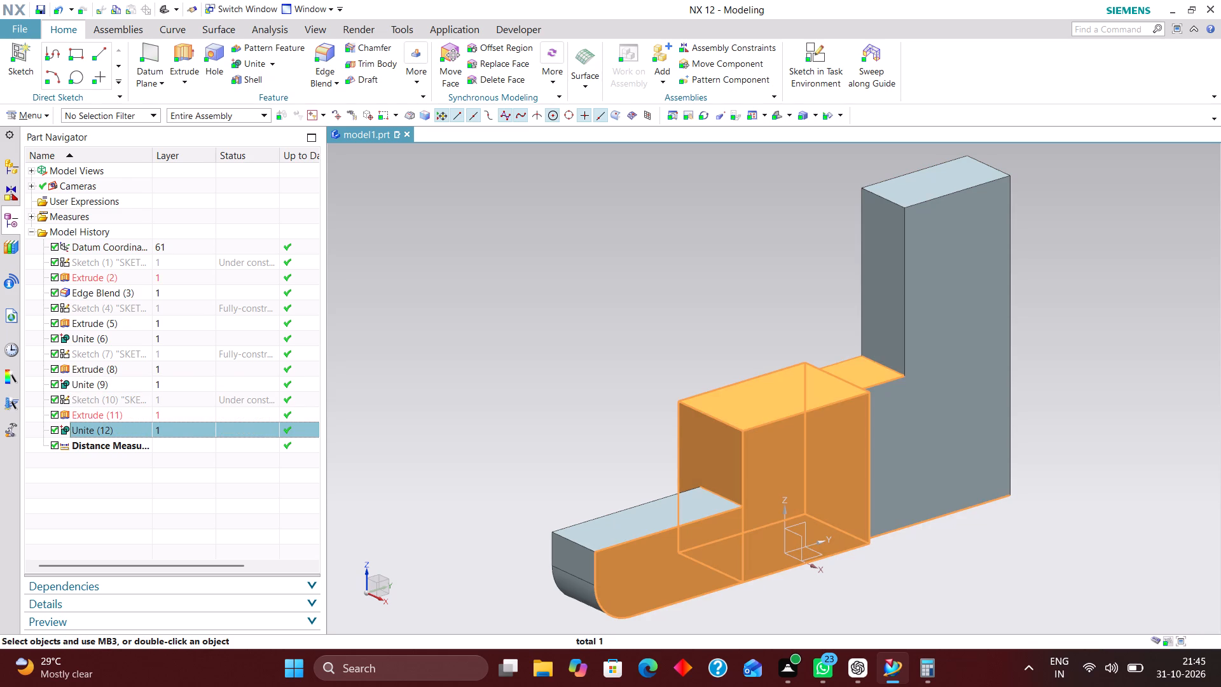
{"action": "left_click", "coordinate": [590, 297]}
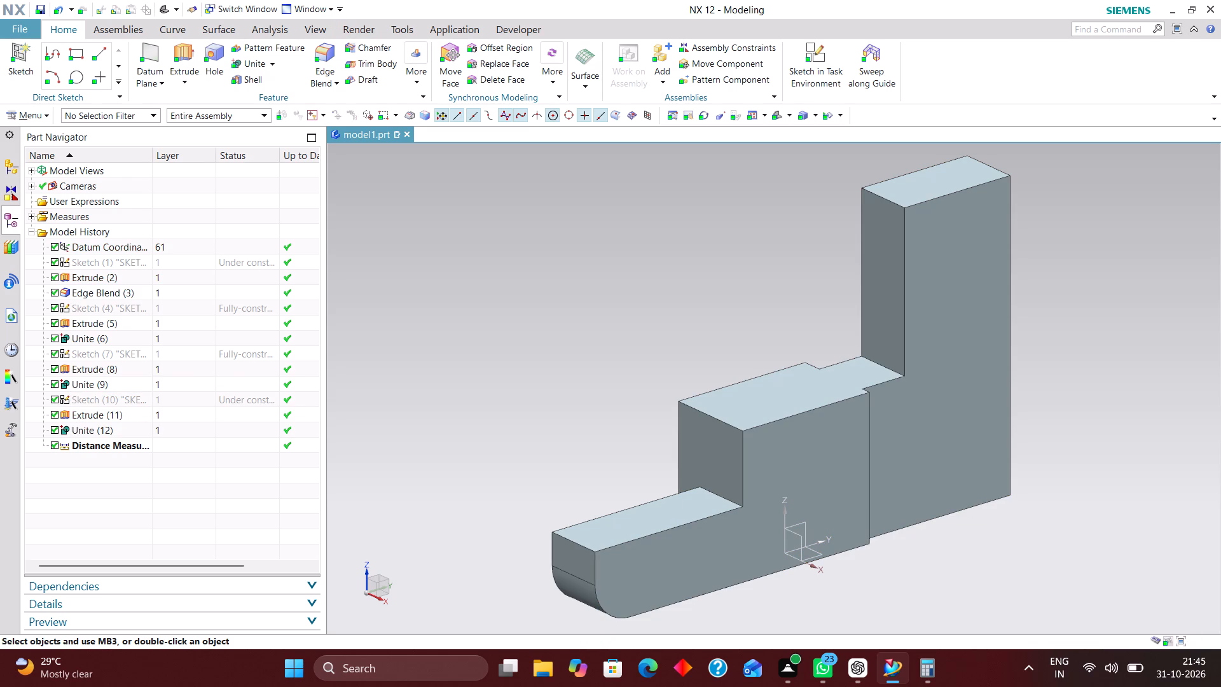
Edge-blend the upright leg's lower outer edge with a 32 mm radius.
{"action": "left_click", "coordinate": [331, 52]}
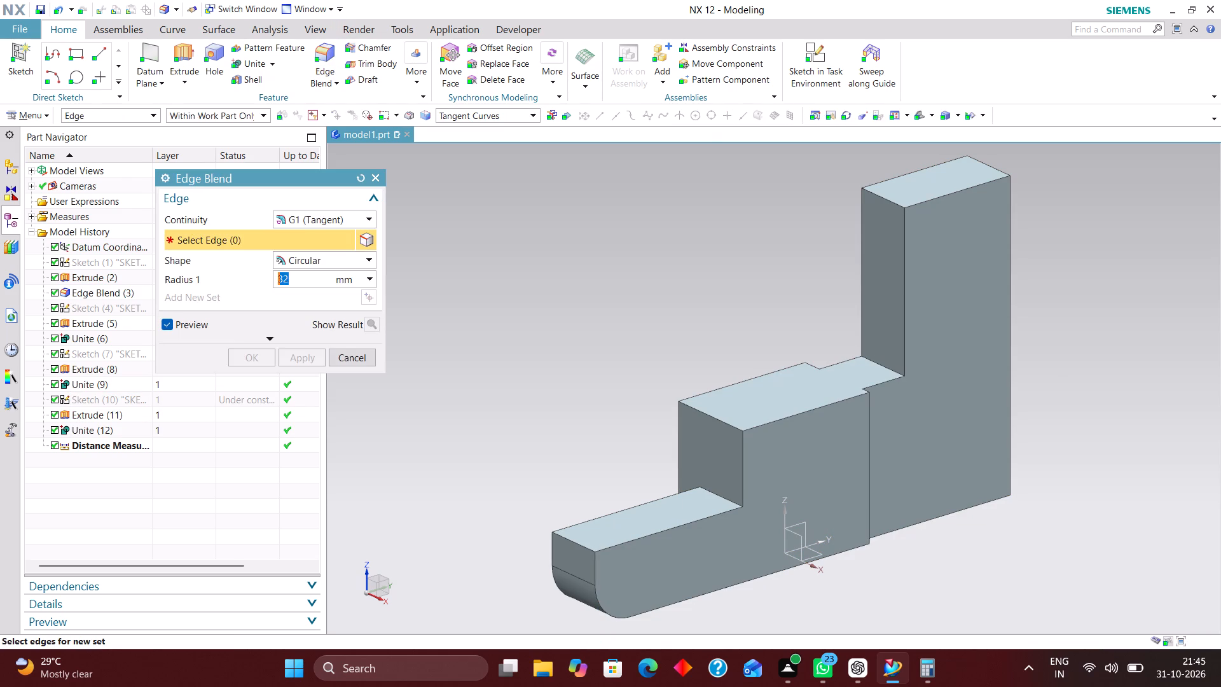
{"action": "middle_click_drag", "start_coordinate": [900, 377], "coordinate": [778, 330]}
{"action": "left_click", "coordinate": [885, 445]}
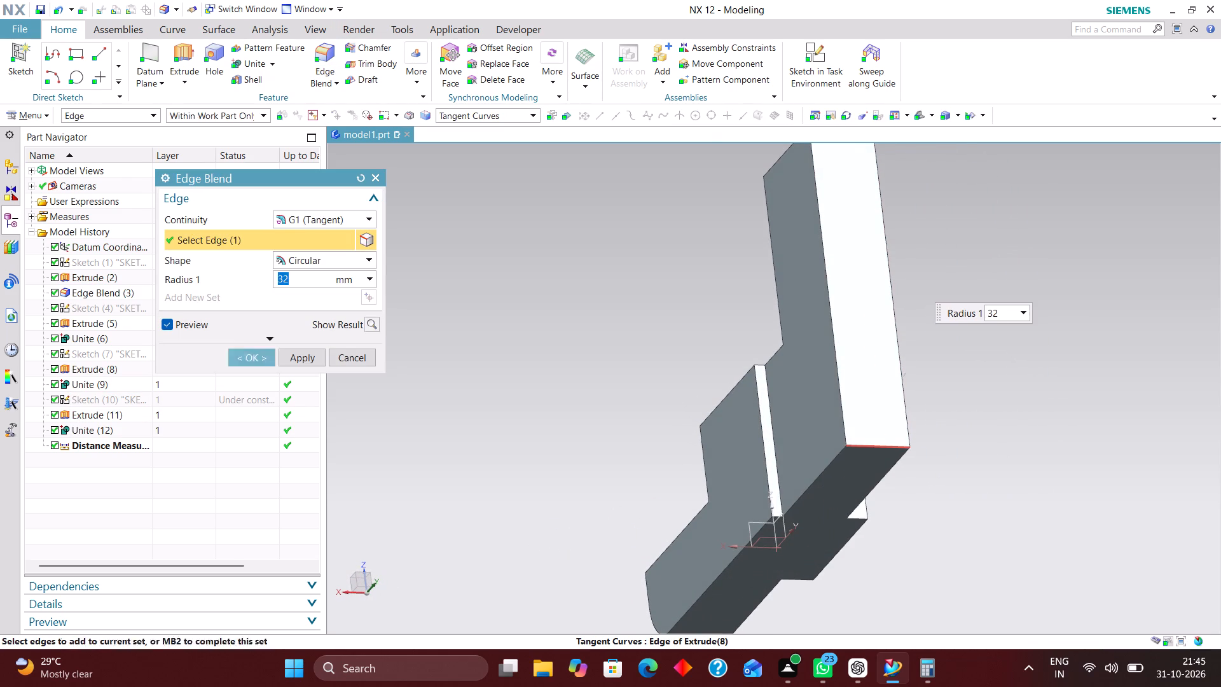
{"action": "middle_click_drag", "start_coordinate": [693, 257], "coordinate": [750, 286]}
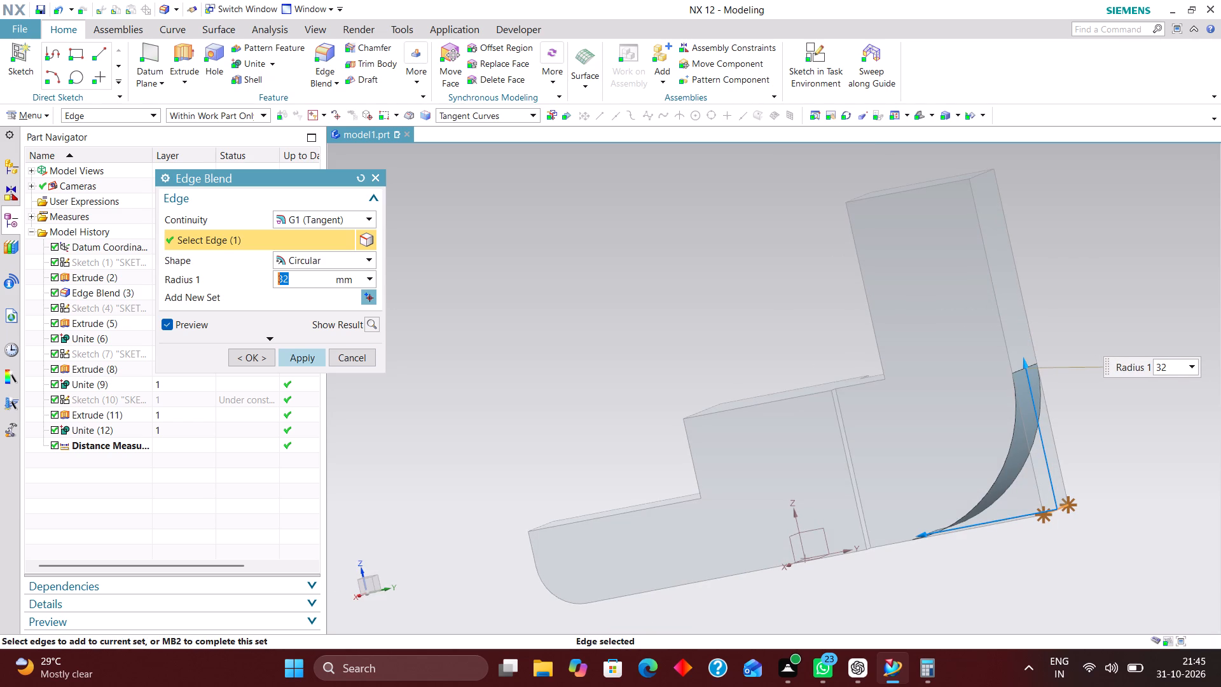
{"action": "left_click", "coordinate": [256, 354]}
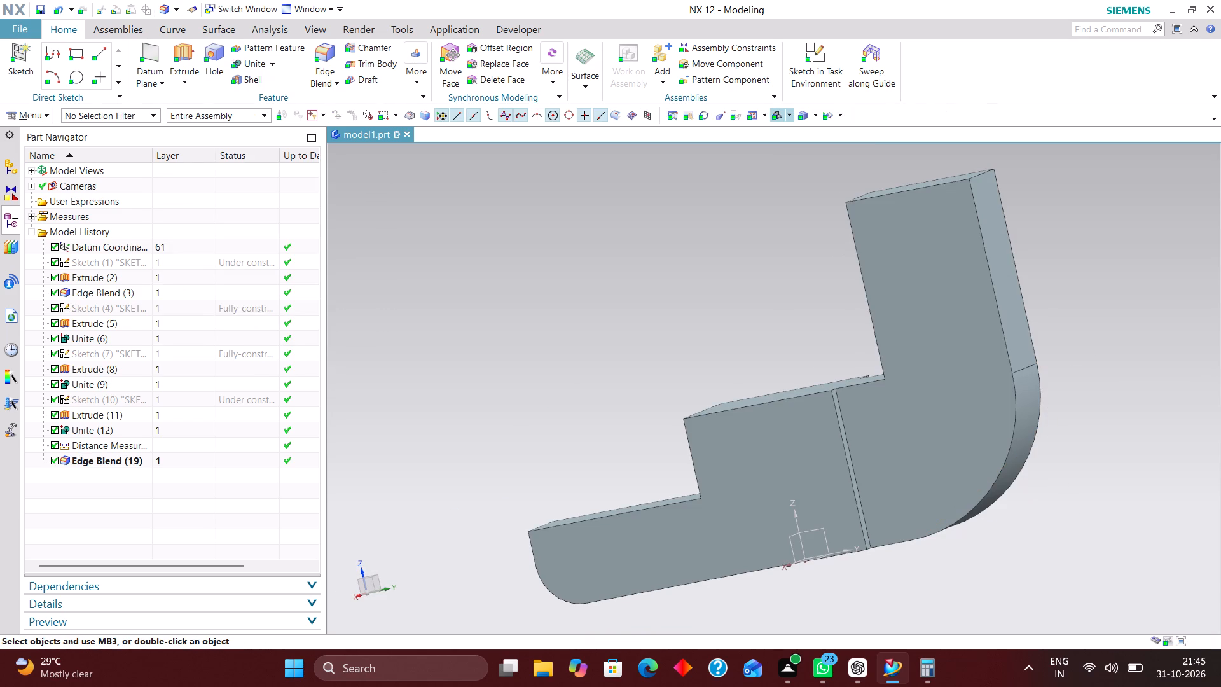
{"action": "left_click", "coordinate": [777, 117]}
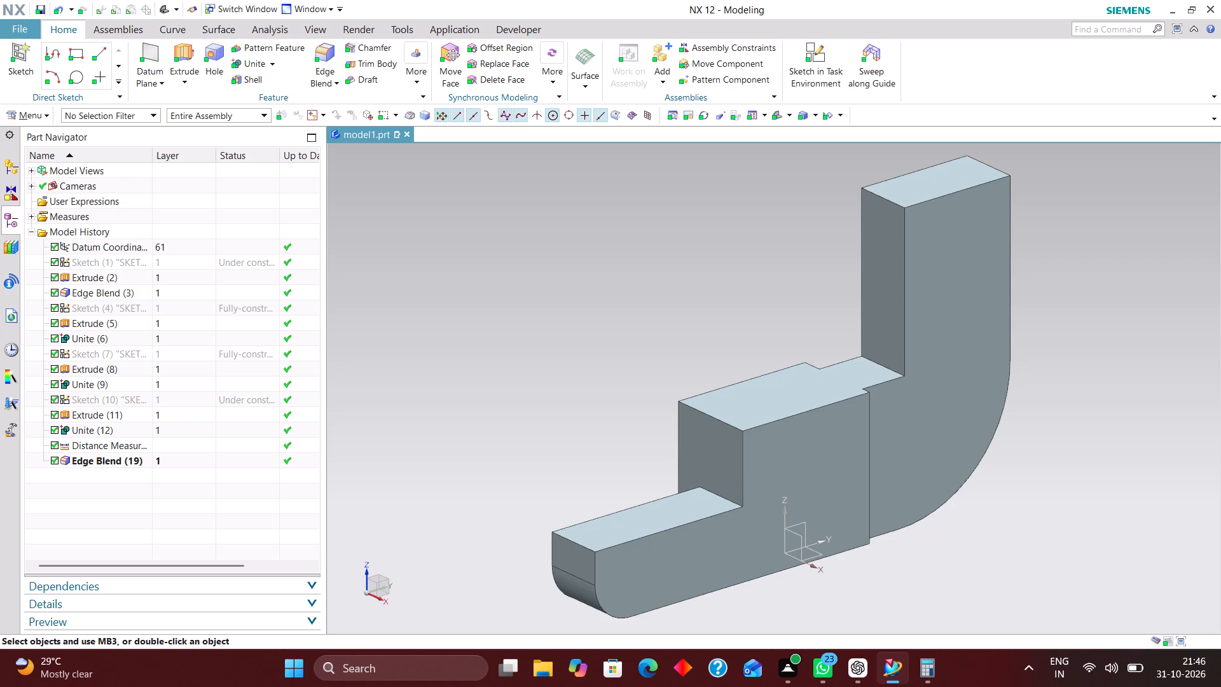
Start a sketch on the horizontal XY datum plane and draw a rectangle about 6 mm deep across the full width of the upright leg.
{"action": "scroll", "coordinate": [747, 385], "scroll_direction": "down", "scroll_amount": 8}
{"action": "scroll", "coordinate": [818, 376], "scroll_direction": "up", "scroll_amount": 3}
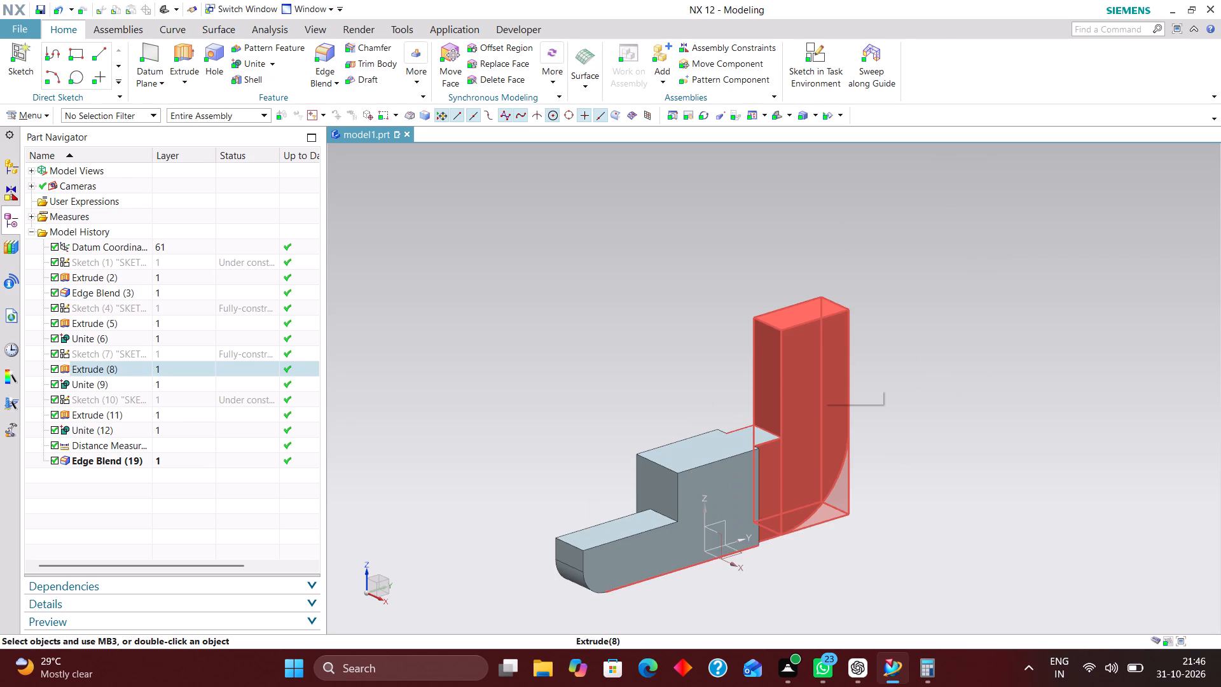
{"action": "left_click", "coordinate": [813, 50]}
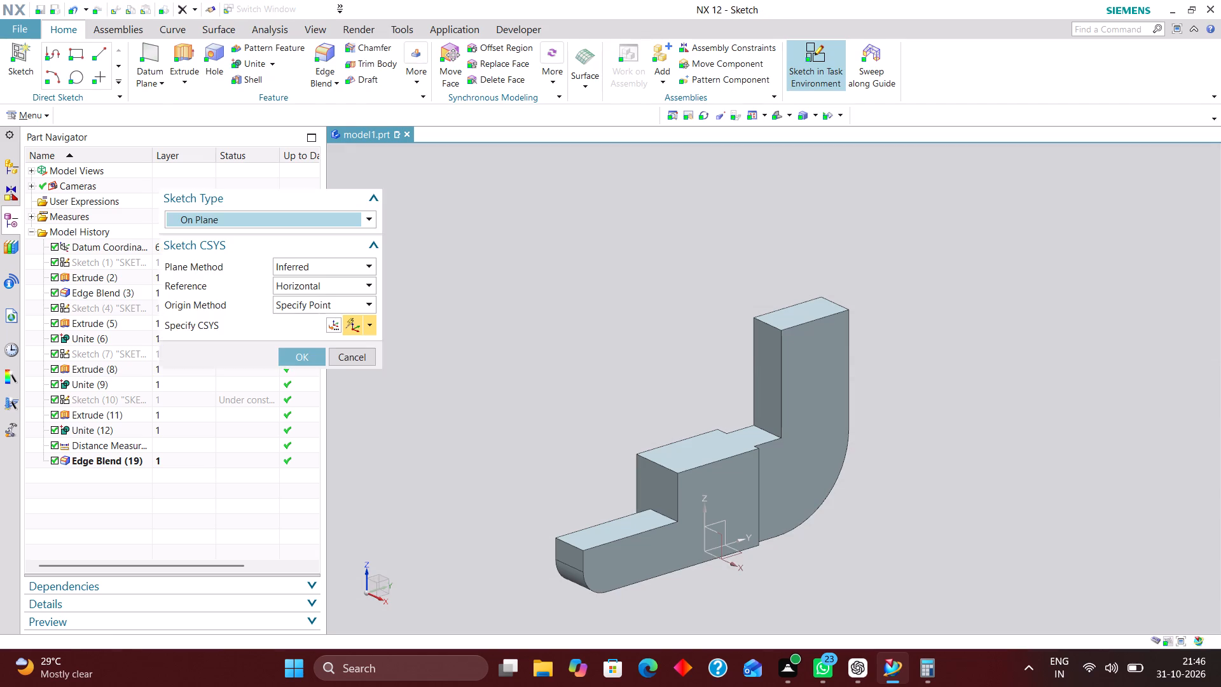
{"action": "left_click", "coordinate": [734, 555]}
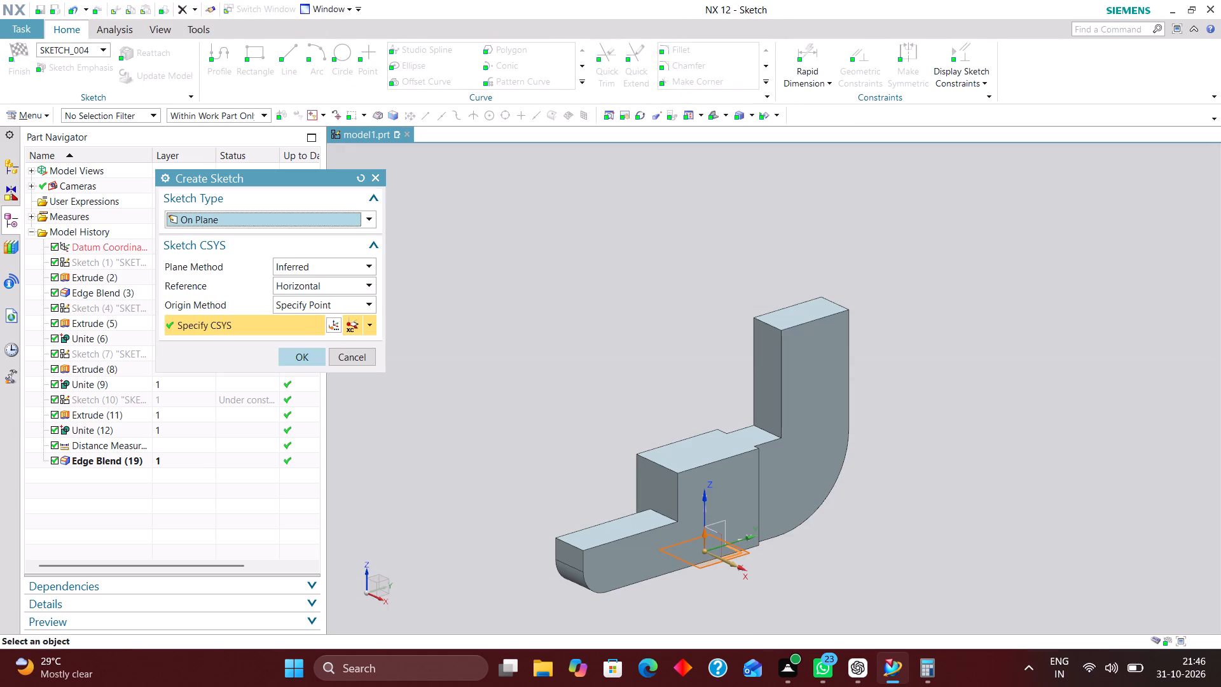
{"action": "left_click", "coordinate": [312, 357]}
{"action": "scroll", "coordinate": [632, 373], "scroll_direction": "down", "scroll_amount": 1}
{"action": "scroll", "coordinate": [780, 290], "scroll_direction": "up", "scroll_amount": 2}
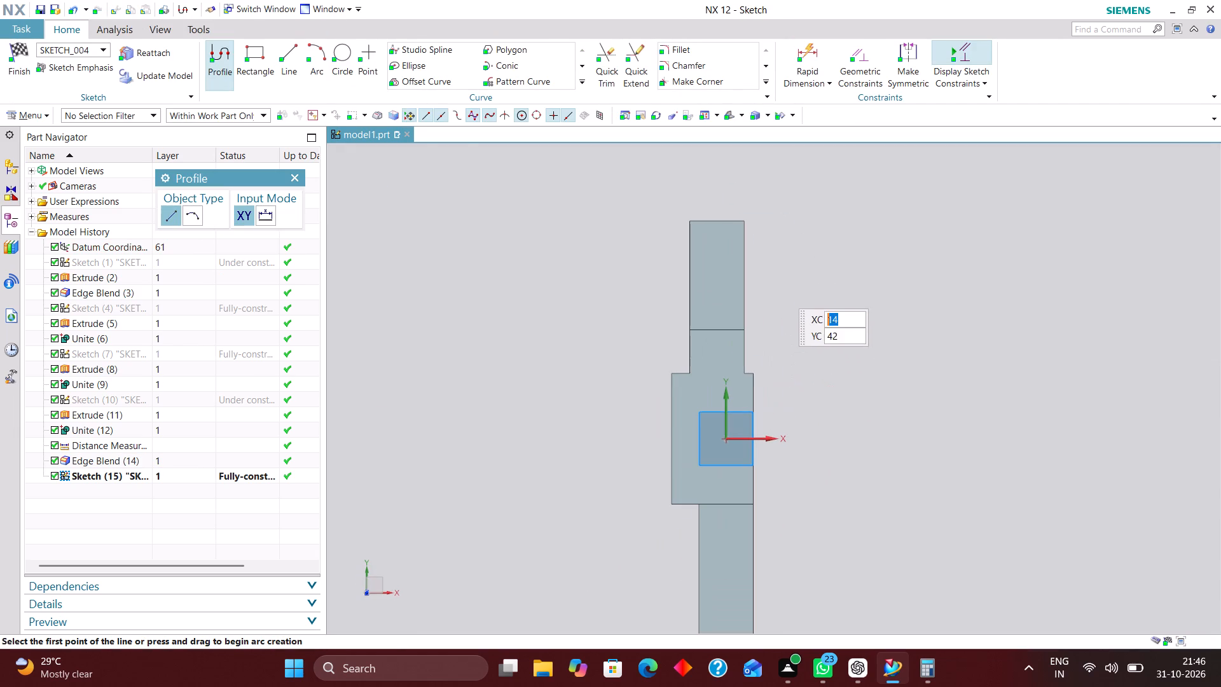
{"action": "left_click", "coordinate": [258, 47]}
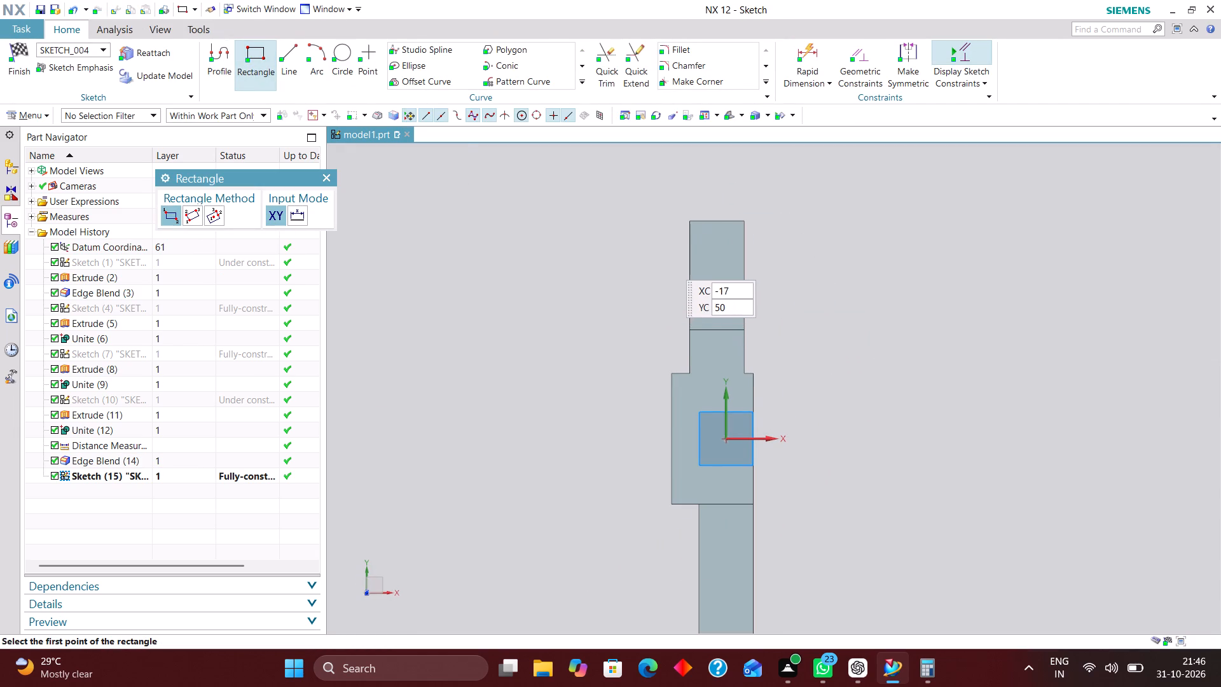
{"action": "left_click", "coordinate": [665, 255]}
{"action": "left_click", "coordinate": [771, 277]}
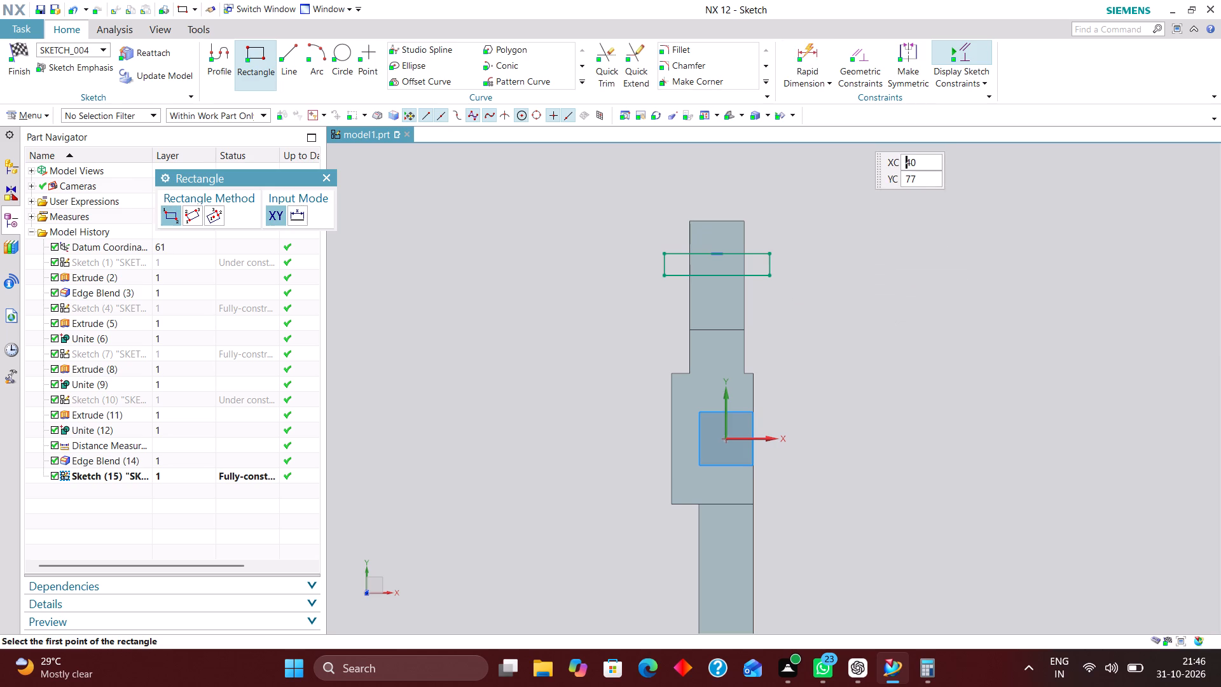
Dimension the distance from the upright leg's outer end edge to the rectangle's nearer long side as 14 mm.
{"action": "left_click", "coordinate": [804, 48]}
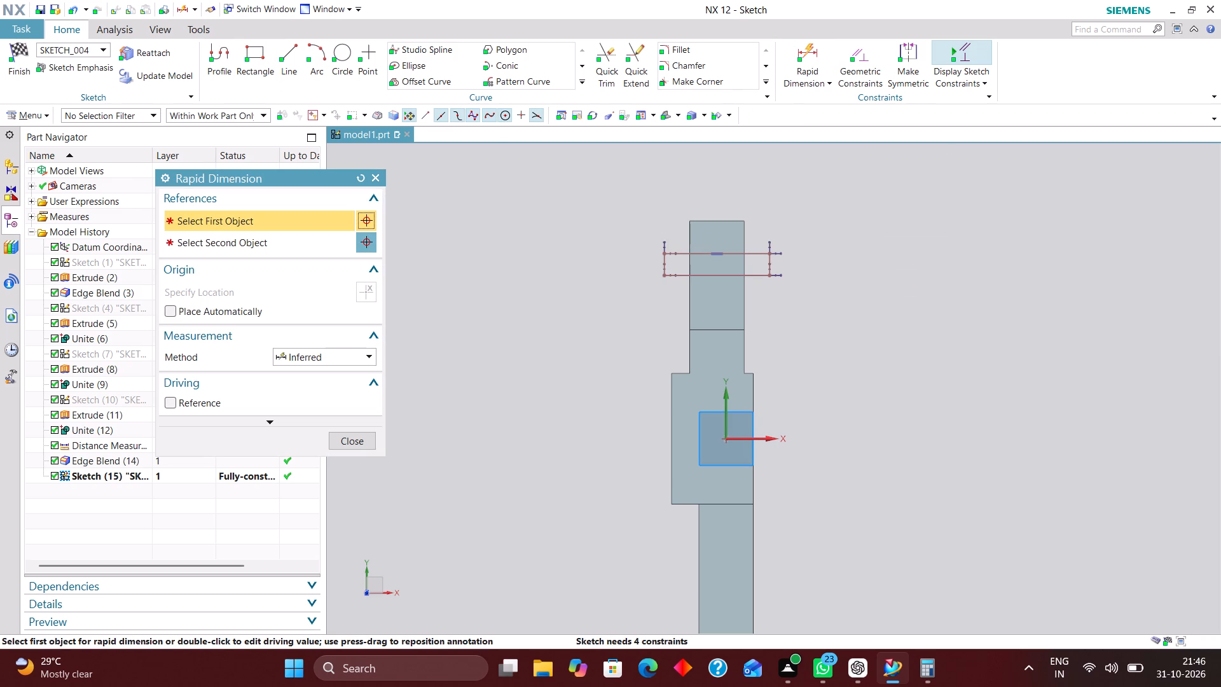
{"action": "scroll", "coordinate": [754, 231], "scroll_direction": "up", "scroll_amount": 2}
{"action": "left_click", "coordinate": [740, 212]}
{"action": "left_click", "coordinate": [762, 266]}
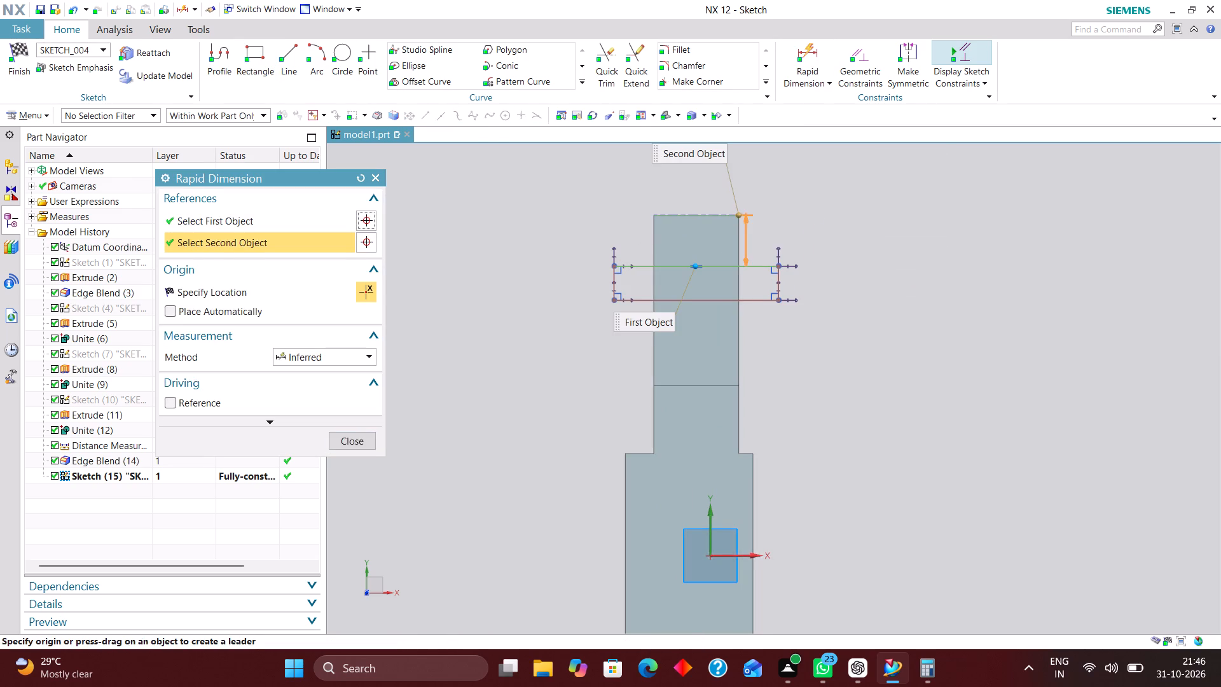
{"action": "left_click", "coordinate": [877, 244]}
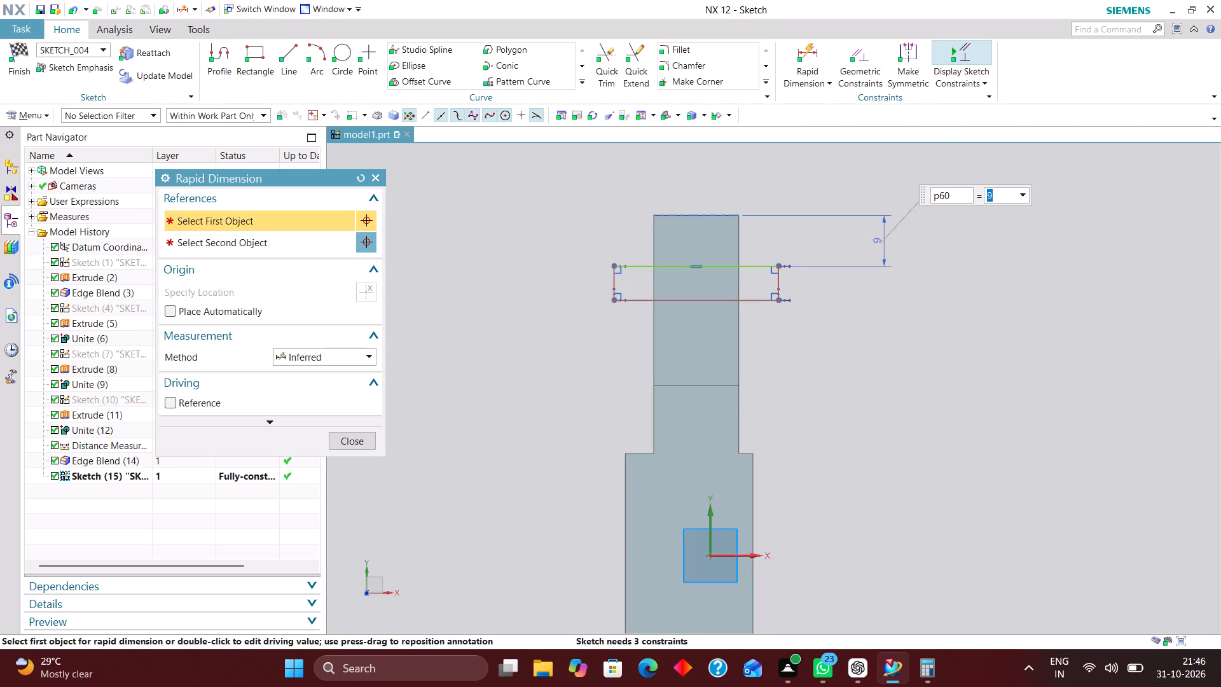
{"action": "type", "text": "14"}
{"action": "key", "text": "Return"}
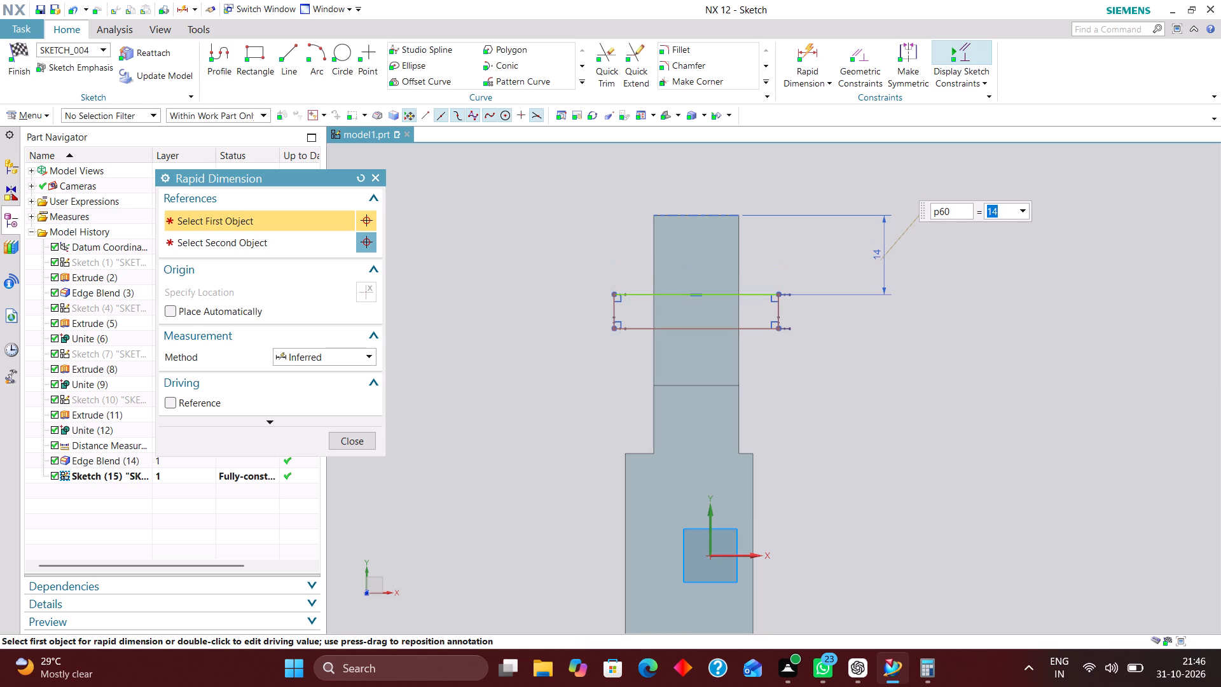
Dimension the rectangle's short side as 2 mm and finish the sketch.
{"action": "scroll", "coordinate": [817, 302], "scroll_direction": "up", "scroll_amount": 3}
{"action": "left_click", "coordinate": [742, 335]}
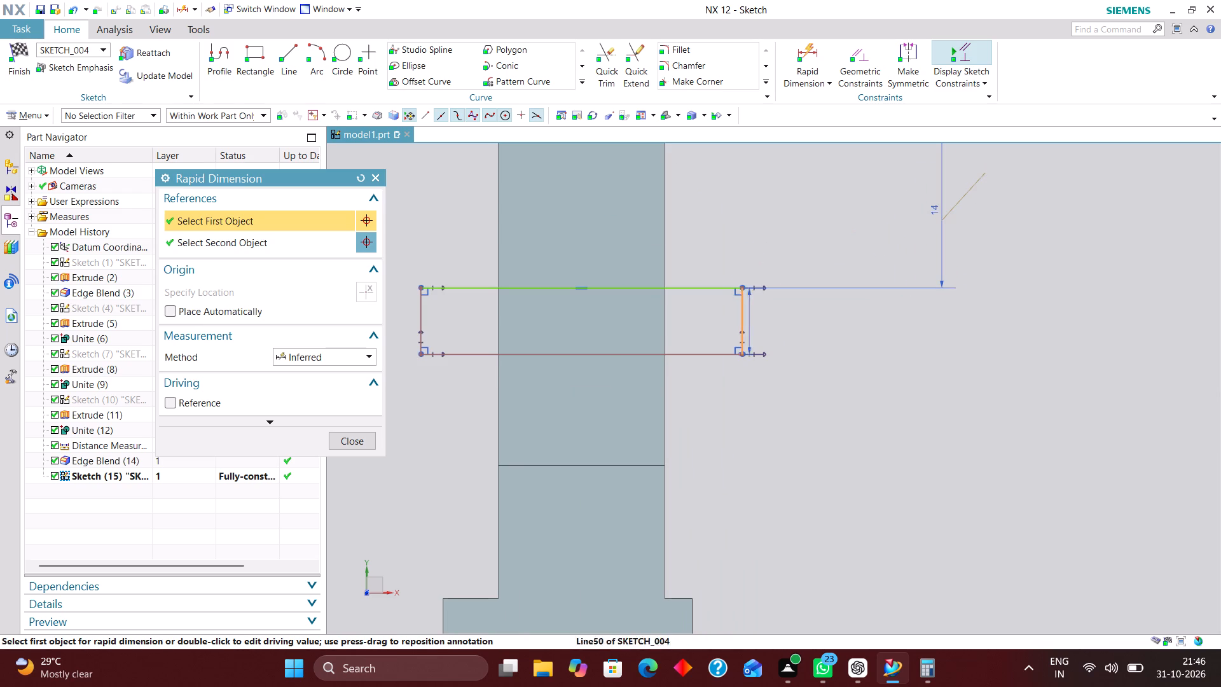
{"action": "left_click", "coordinate": [888, 328]}
{"action": "key", "text": "2"}
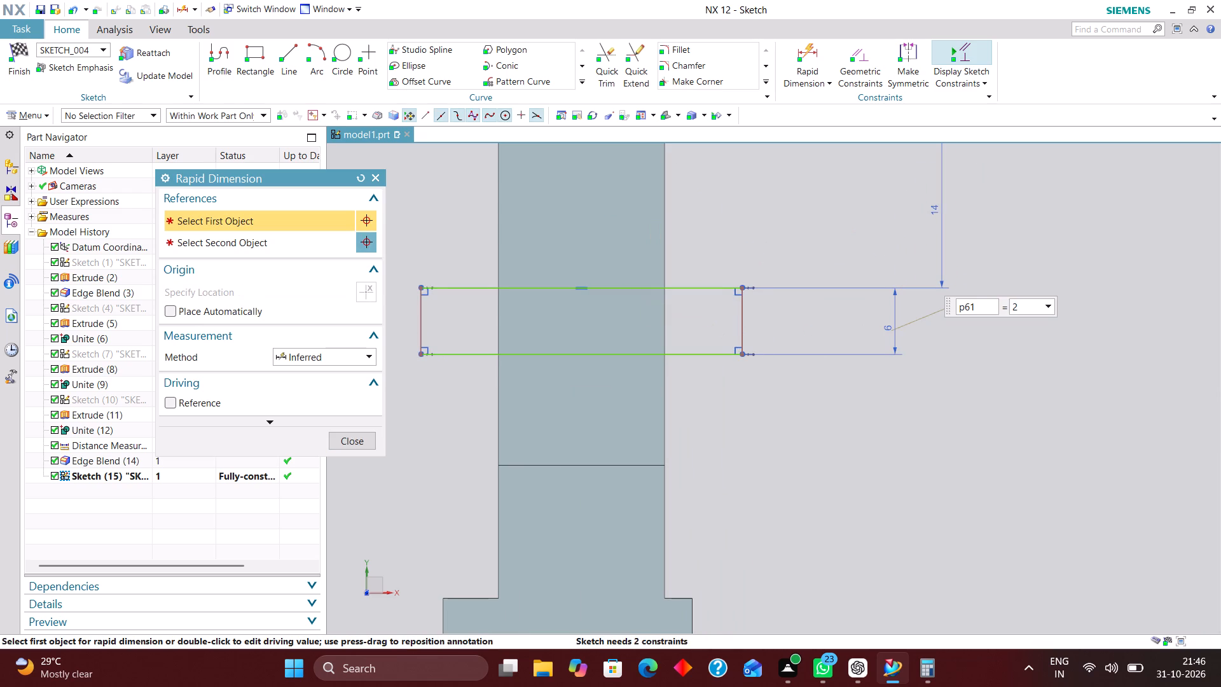
{"action": "key", "text": "Return"}
{"action": "scroll", "coordinate": [986, 384], "scroll_direction": "down", "scroll_amount": 2}
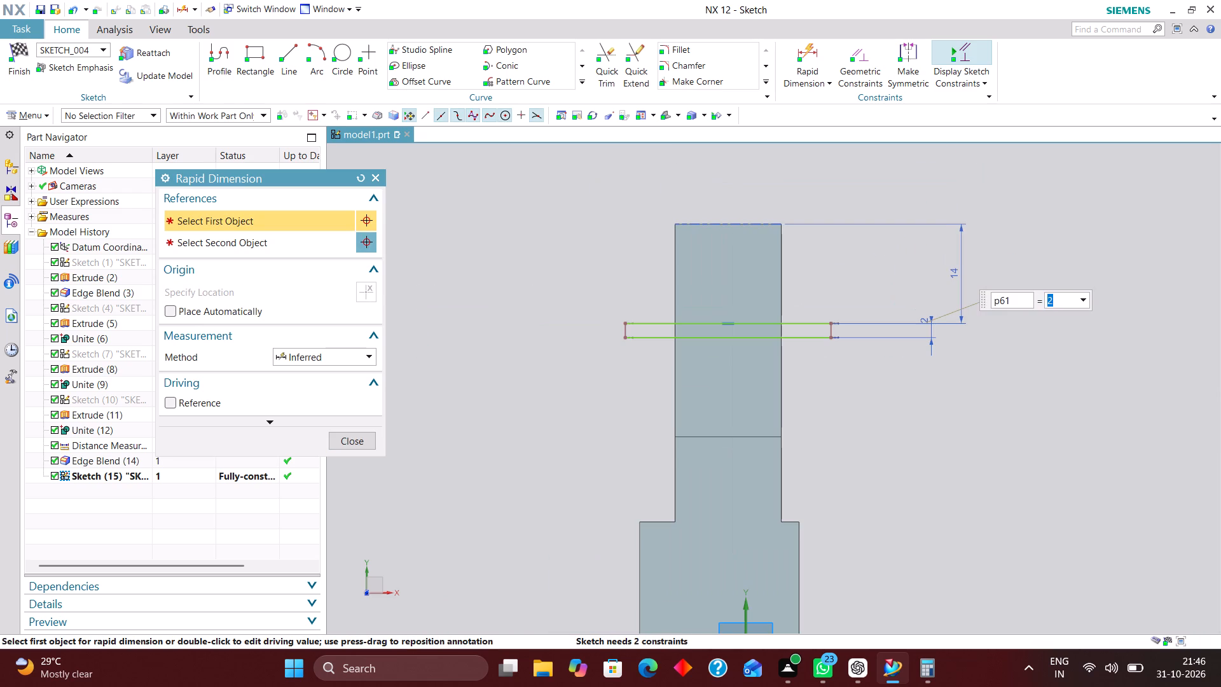
{"action": "left_click", "coordinate": [369, 445]}
{"action": "left_click", "coordinate": [28, 53]}
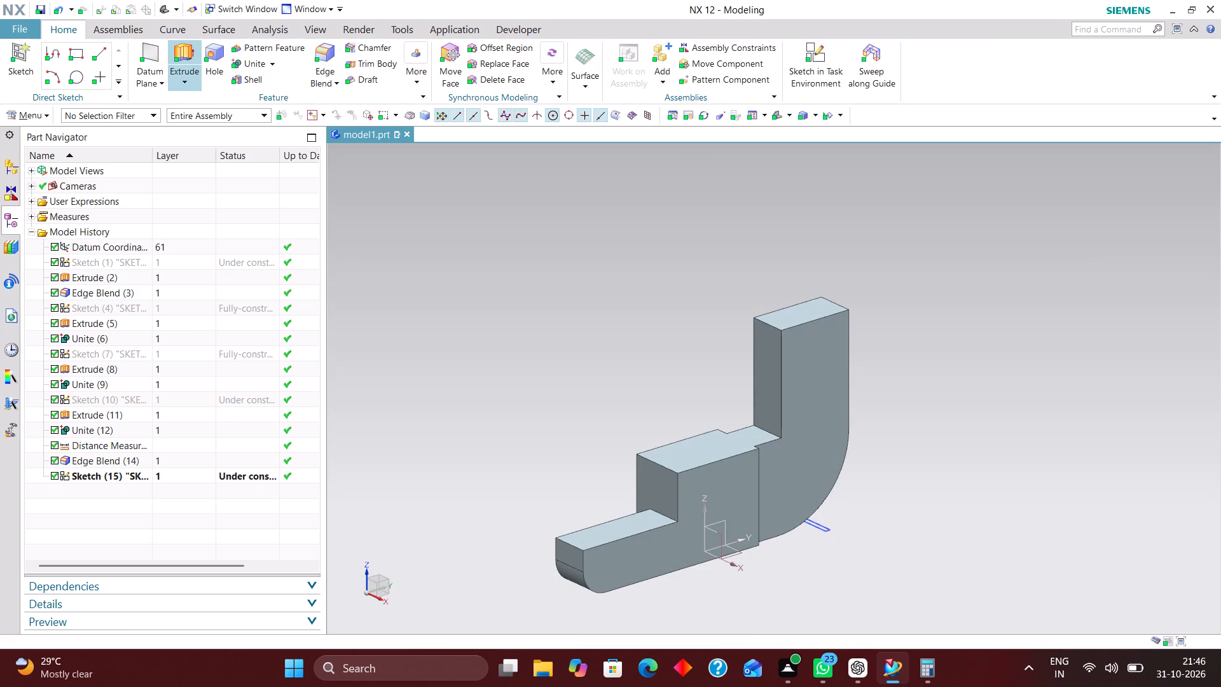
Extrude the 2 mm slot rectangle upward as a separate body, from a start distance of 51 mm to an end distance of 85 mm.
{"action": "left_click", "coordinate": [190, 52]}
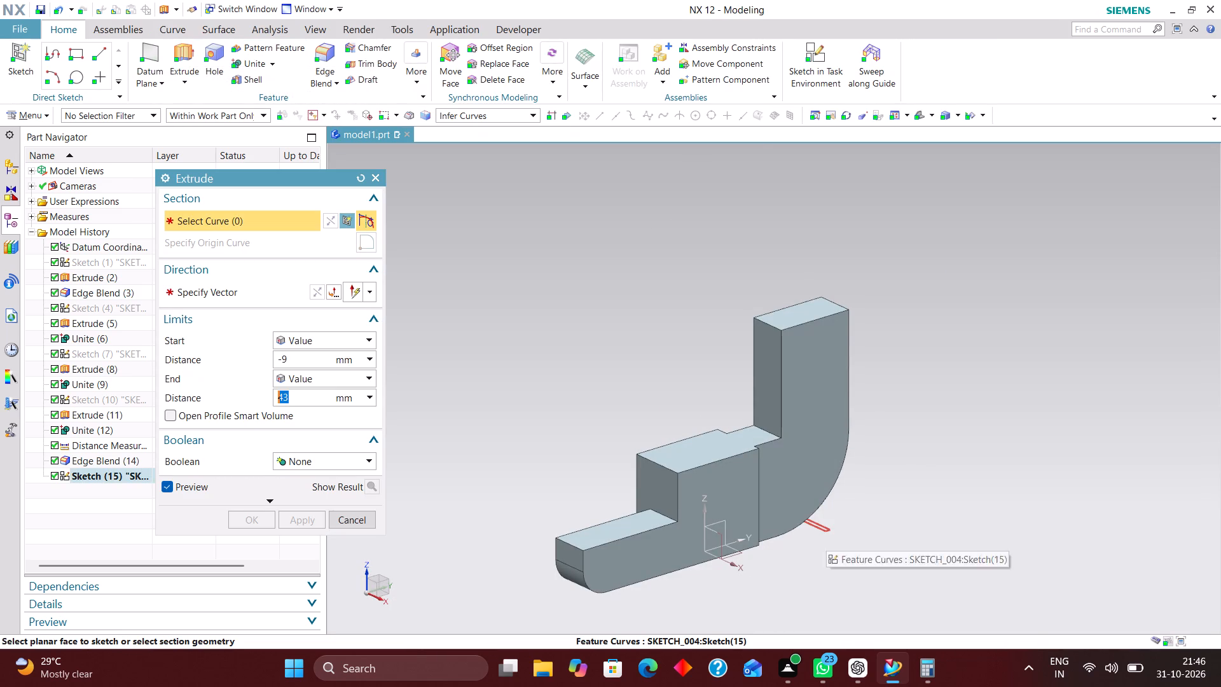
{"action": "left_click", "coordinate": [826, 534]}
{"action": "left_click_drag", "start_coordinate": [801, 399], "coordinate": [799, 307]}
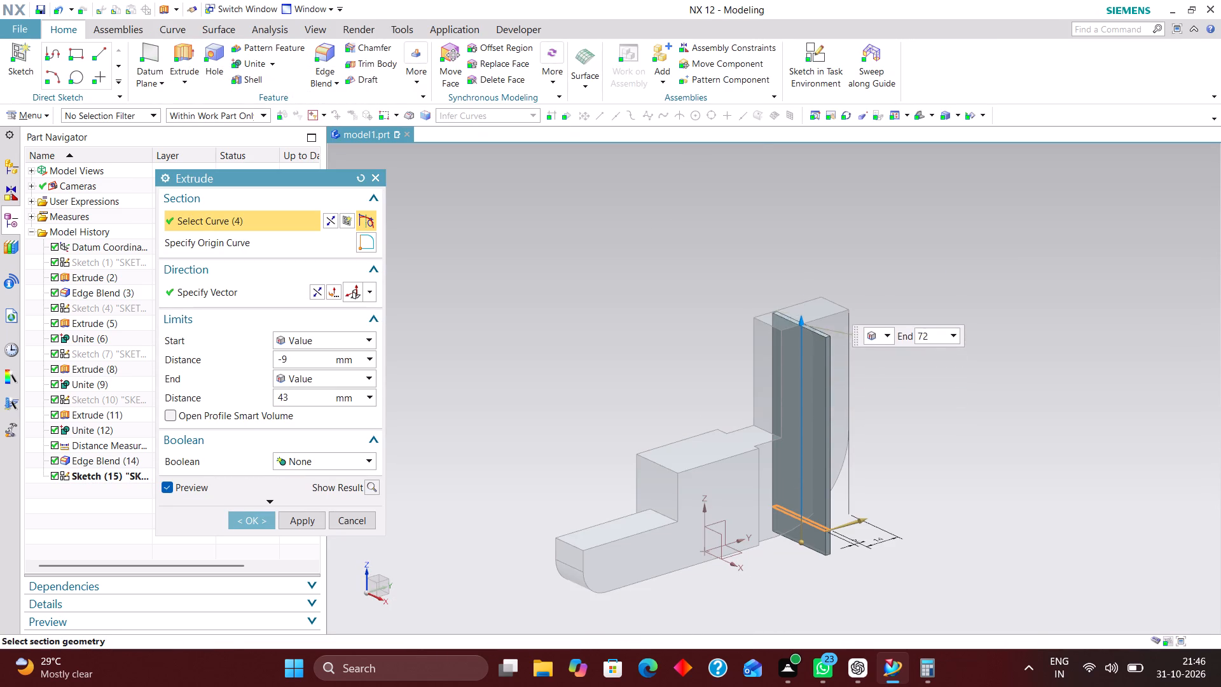
{"action": "left_click_drag", "start_coordinate": [799, 307], "coordinate": [800, 286]}
{"action": "right_click_drag", "start_coordinate": [1024, 368], "coordinate": [911, 387]}
{"action": "scroll", "coordinate": [868, 596], "scroll_direction": "up", "scroll_amount": 1}
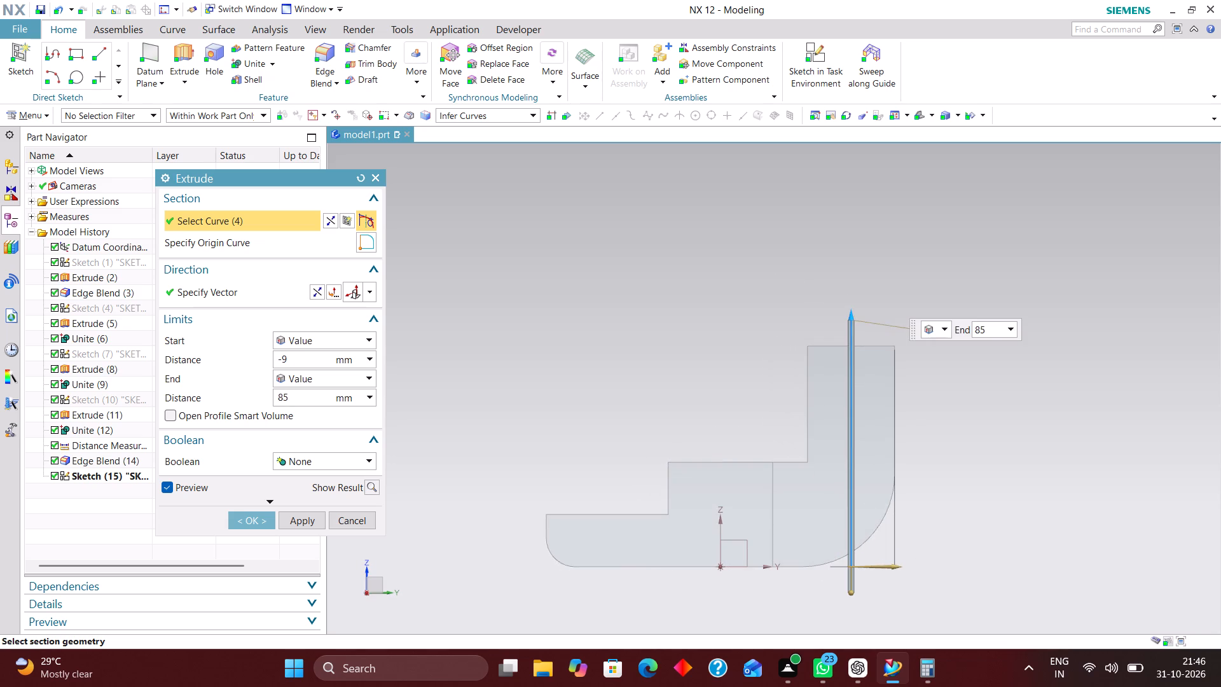
{"action": "scroll", "coordinate": [868, 596], "scroll_direction": "up", "scroll_amount": 2}
{"action": "left_click_drag", "start_coordinate": [832, 590], "coordinate": [859, 265]}
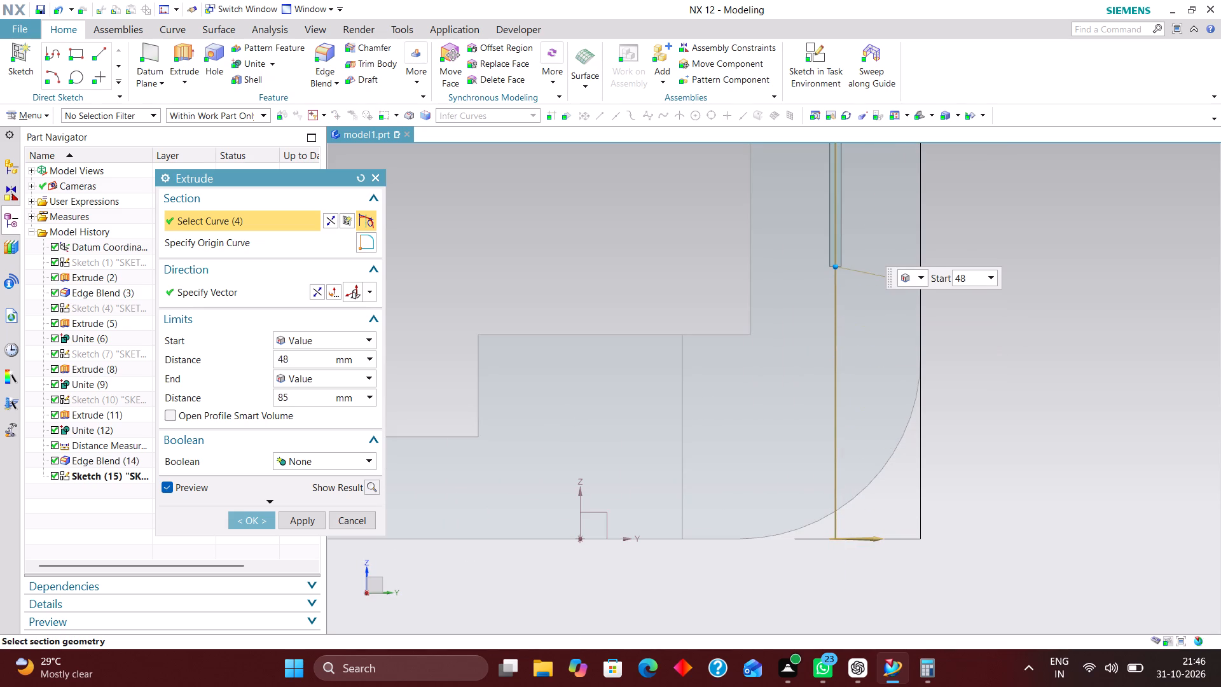
{"action": "left_click_drag", "start_coordinate": [859, 265], "coordinate": [859, 267]}
{"action": "scroll", "coordinate": [879, 469], "scroll_direction": "down", "scroll_amount": 2}
{"action": "scroll", "coordinate": [860, 208], "scroll_direction": "up", "scroll_amount": 2}
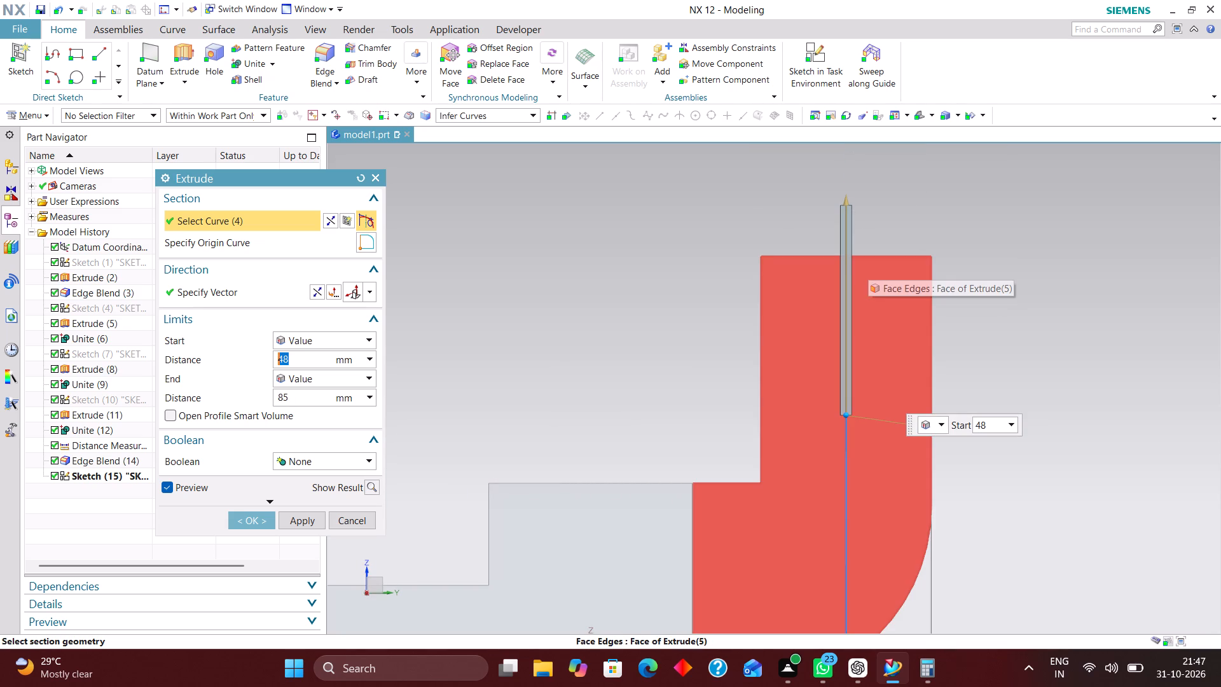
{"action": "left_click_drag", "start_coordinate": [846, 417], "coordinate": [845, 414]}
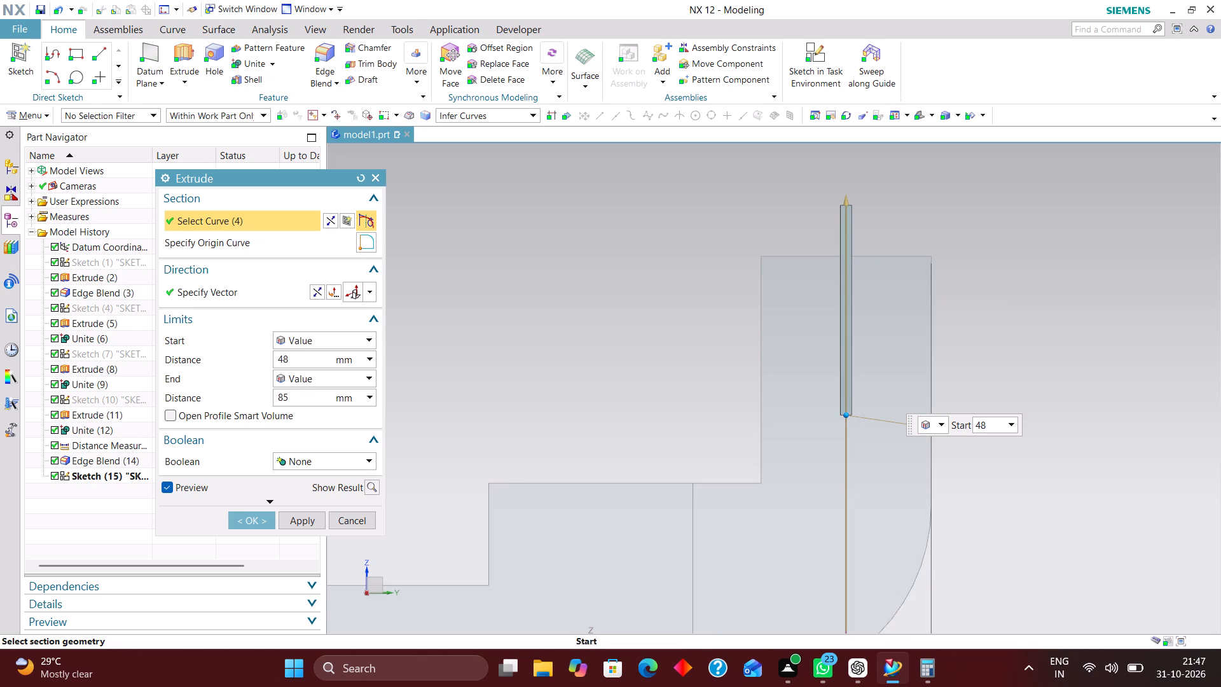
{"action": "left_click_drag", "start_coordinate": [845, 414], "coordinate": [845, 401]}
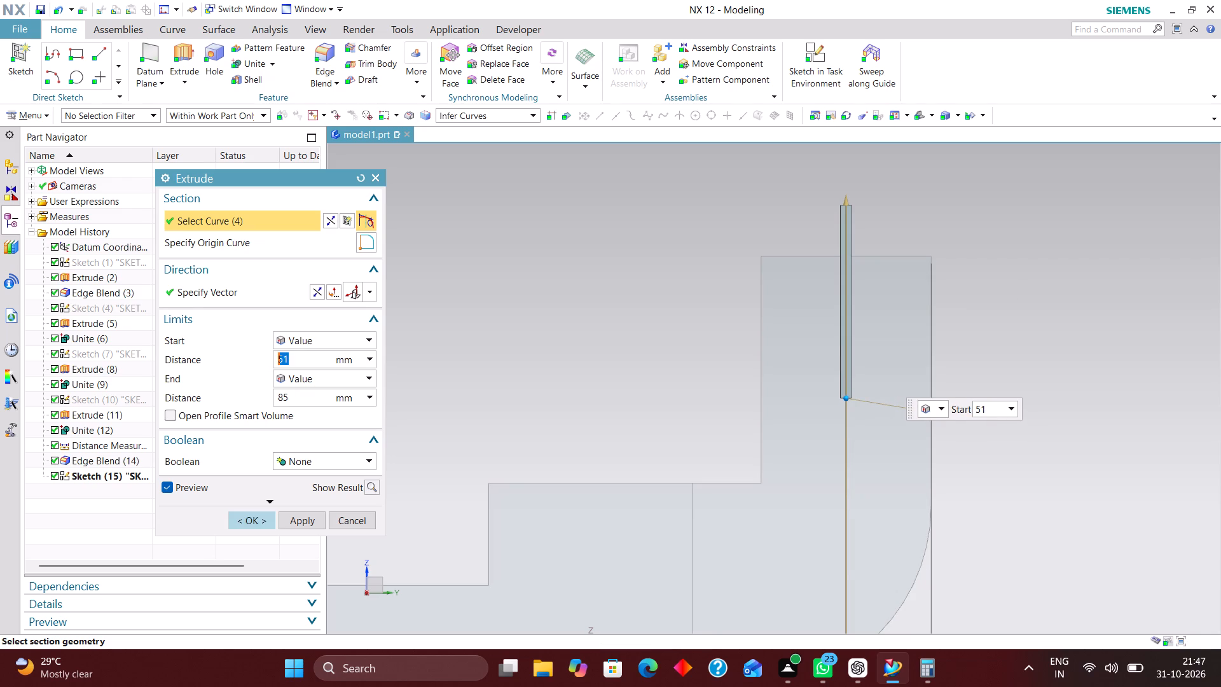
{"action": "left_click", "coordinate": [242, 518]}
Subtract the thin extruded plate from the bracket body to cut the slot in the upright leg.
{"action": "middle_click_drag", "start_coordinate": [905, 400], "coordinate": [942, 431]}
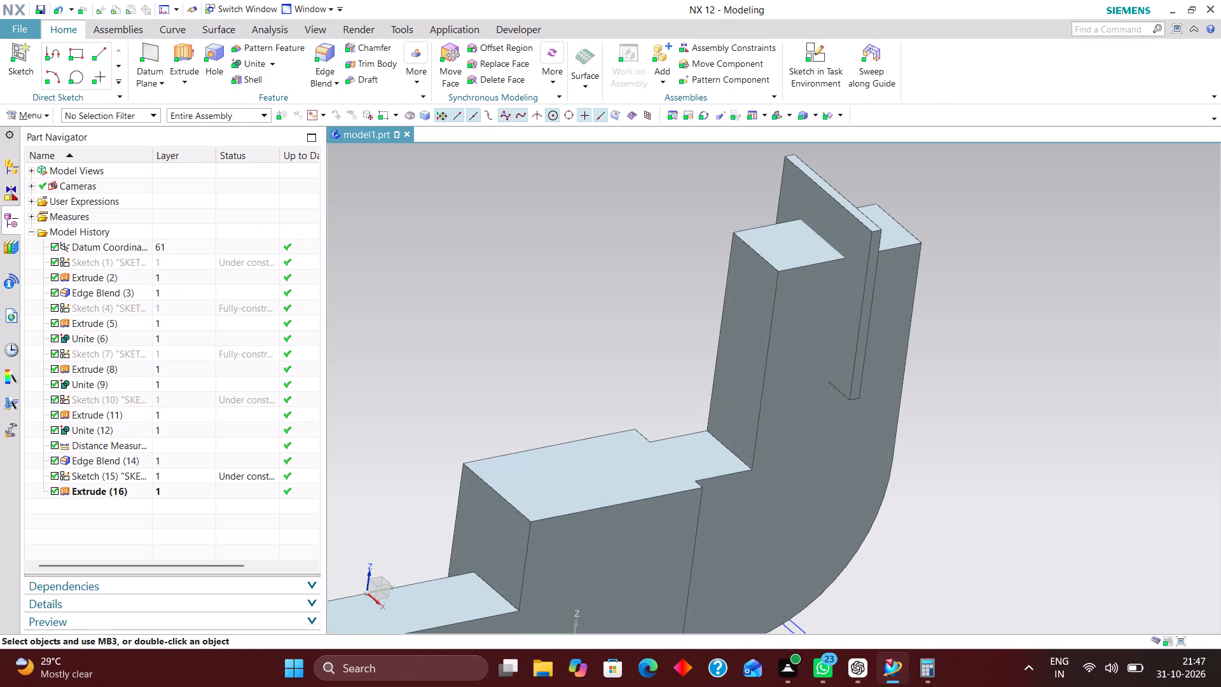
{"action": "left_click", "coordinate": [276, 61]}
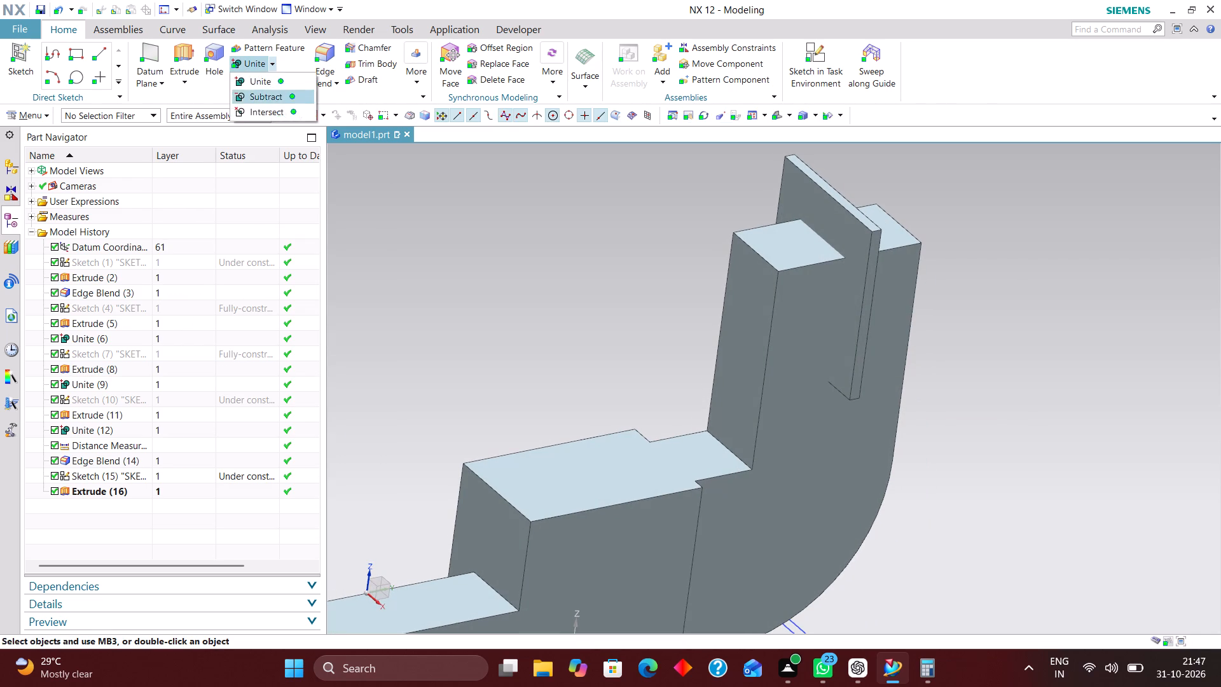
{"action": "left_click", "coordinate": [280, 94]}
{"action": "left_click", "coordinate": [738, 309]}
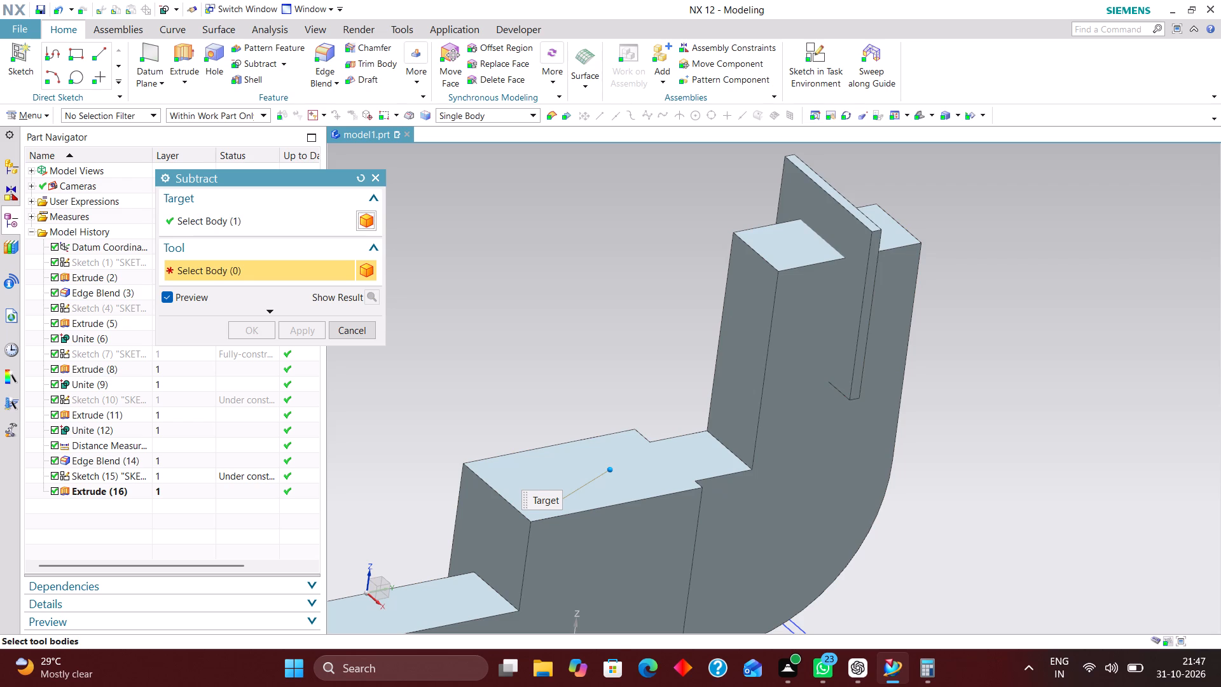
{"action": "left_click", "coordinate": [859, 230]}
{"action": "left_click", "coordinate": [250, 327]}
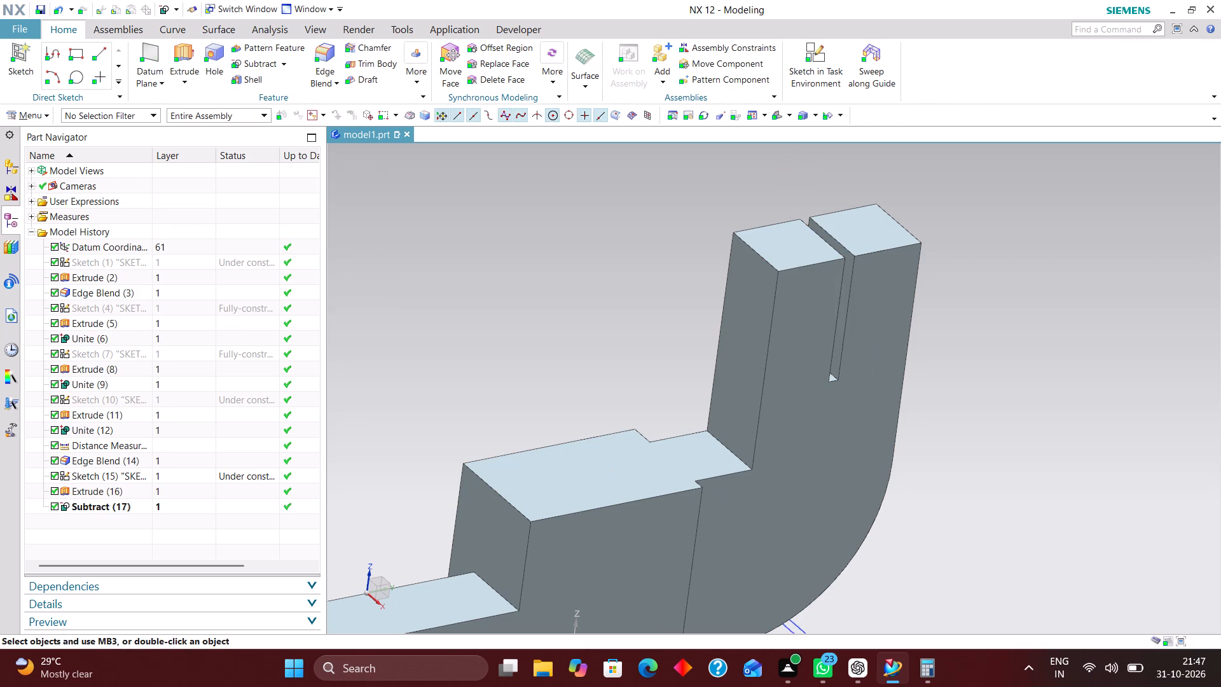
Return to the isometric view and hide the slot rectangle's sketch.
{"action": "left_click", "coordinate": [774, 117]}
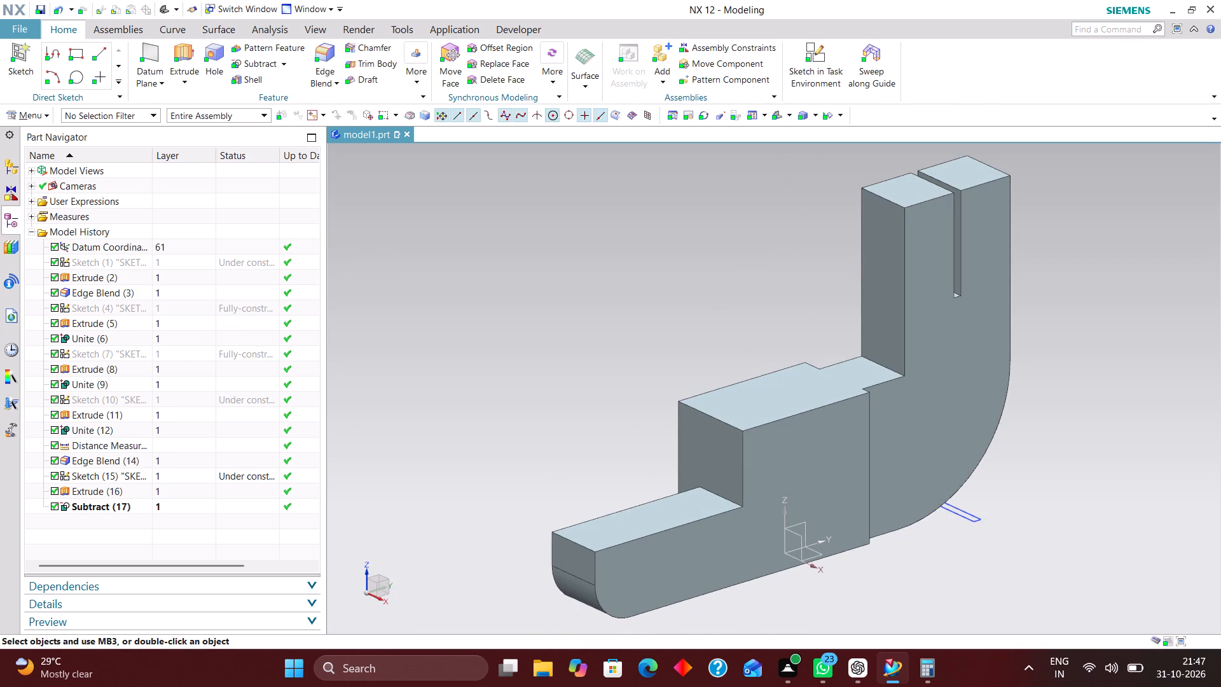
{"action": "right_click_drag", "start_coordinate": [967, 517], "coordinate": [983, 580]}
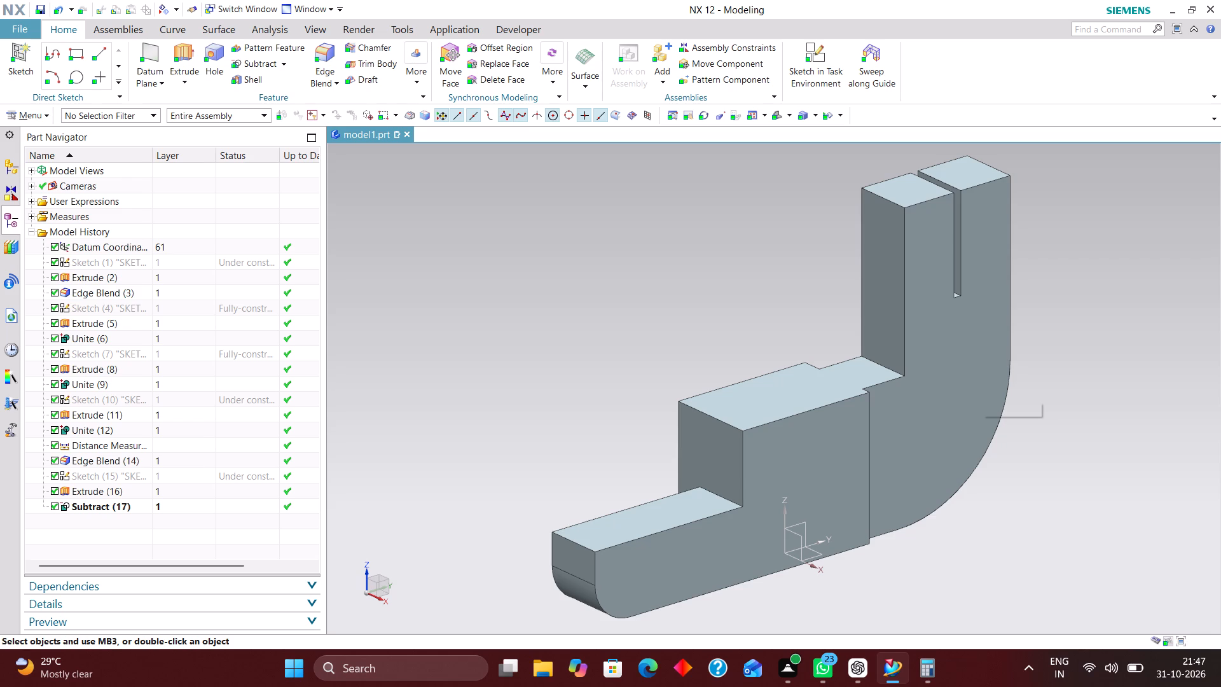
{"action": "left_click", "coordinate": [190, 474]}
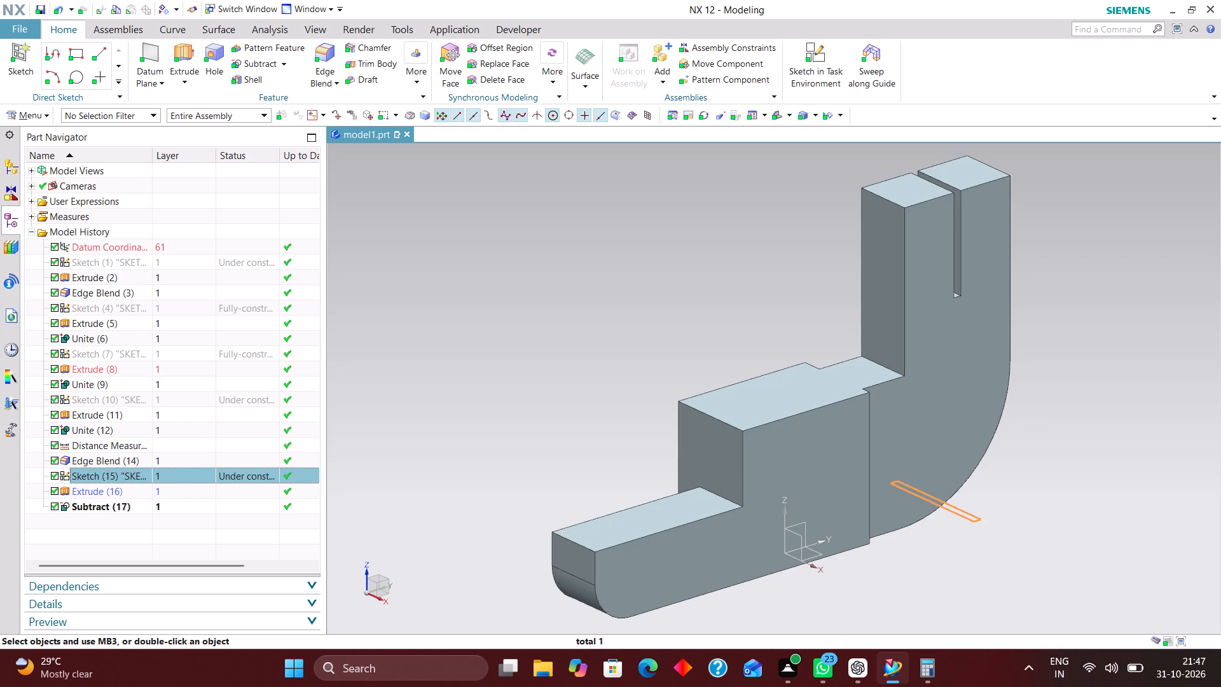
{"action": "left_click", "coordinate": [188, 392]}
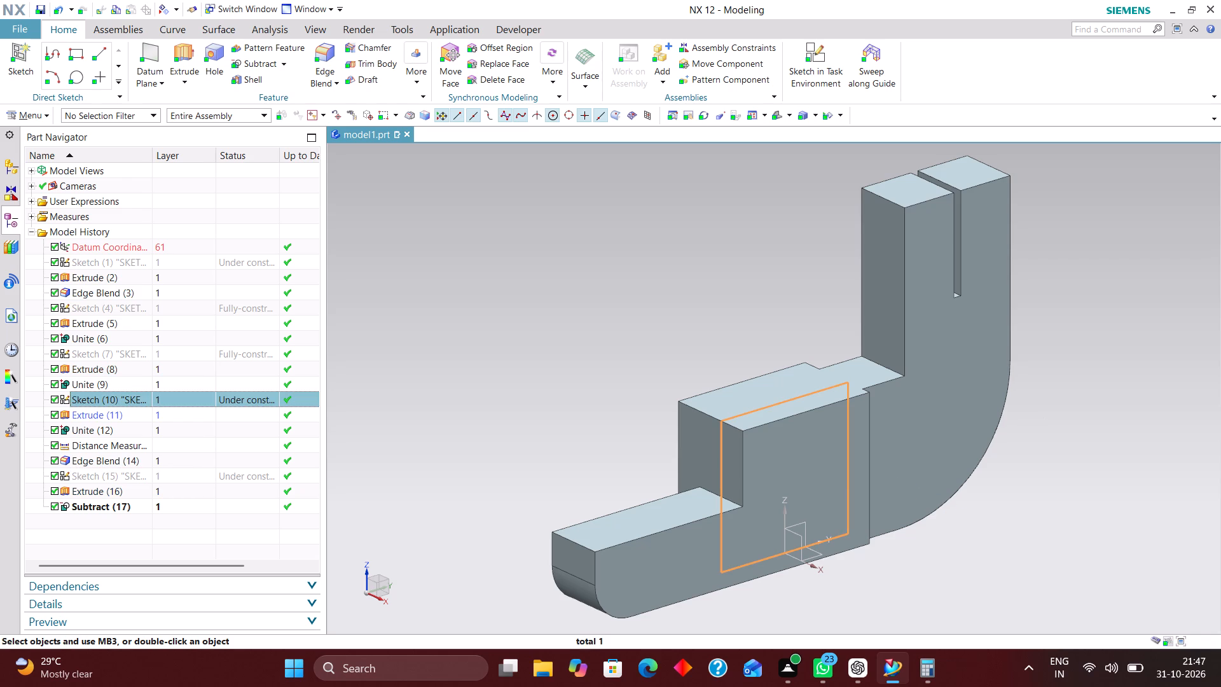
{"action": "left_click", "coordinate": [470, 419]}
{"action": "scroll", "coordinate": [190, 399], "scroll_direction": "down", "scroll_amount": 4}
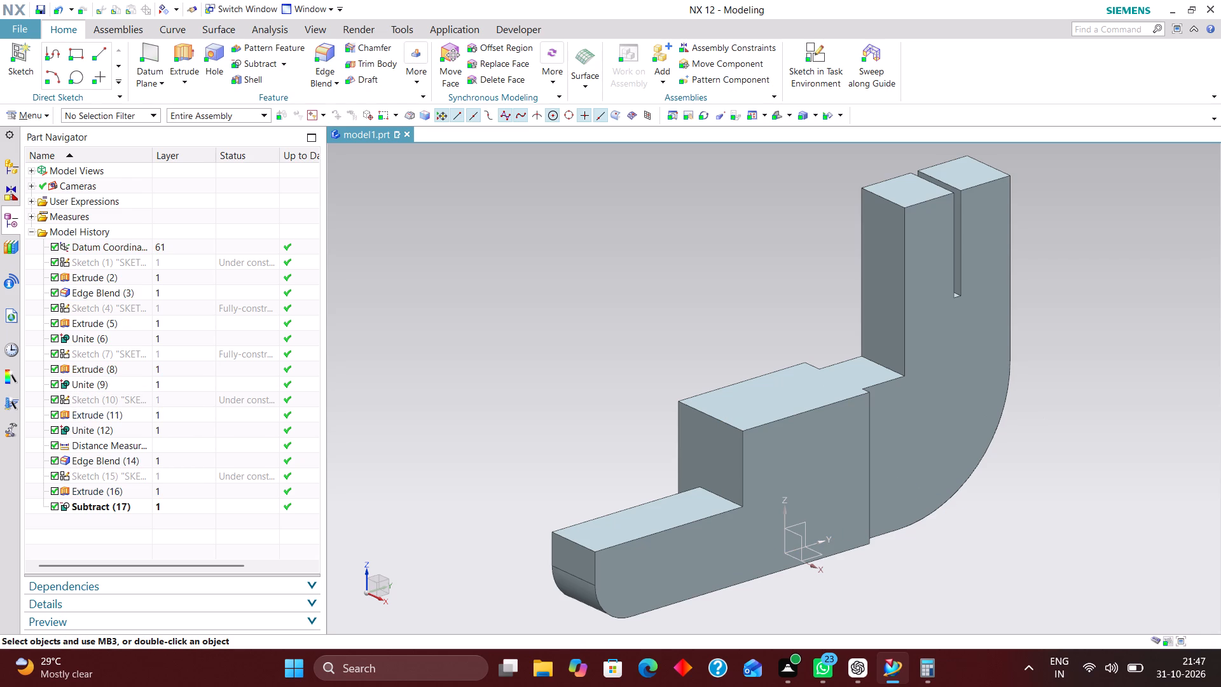
Start a sketch on the horizontal XY datum plane and draw a rectangle about 13 mm by 23.5 mm within the middle block's outline.
{"action": "left_click", "coordinate": [816, 45]}
{"action": "left_click", "coordinate": [812, 558]}
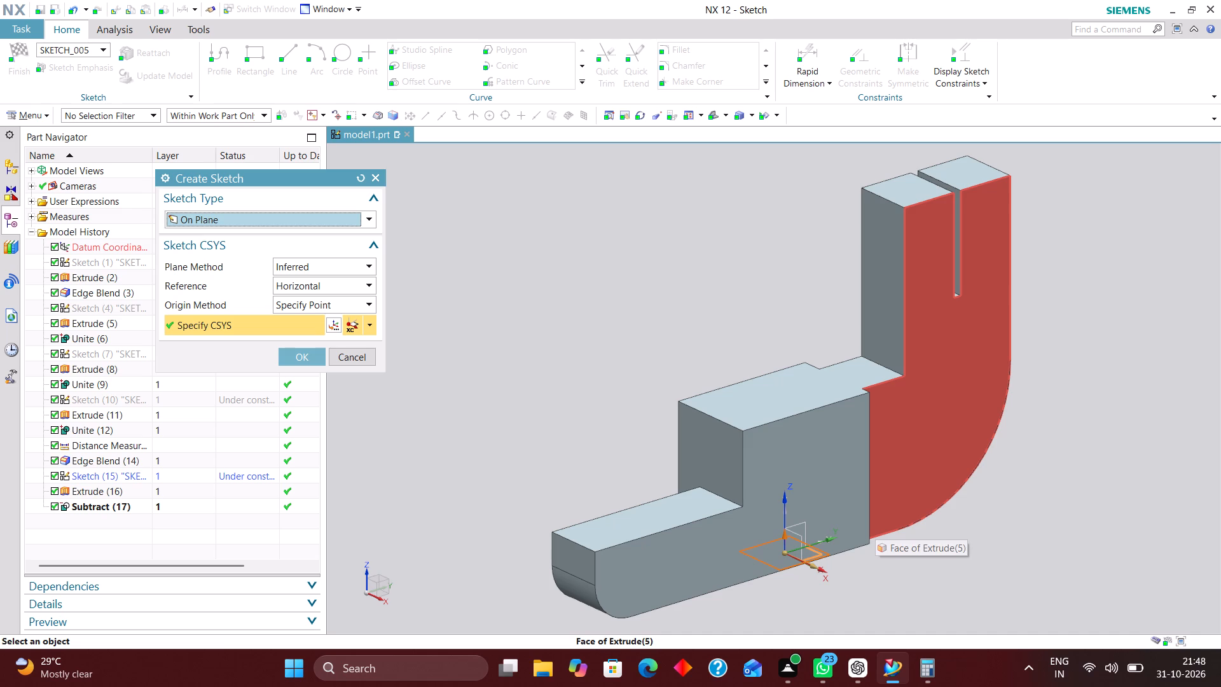
{"action": "left_click", "coordinate": [303, 361]}
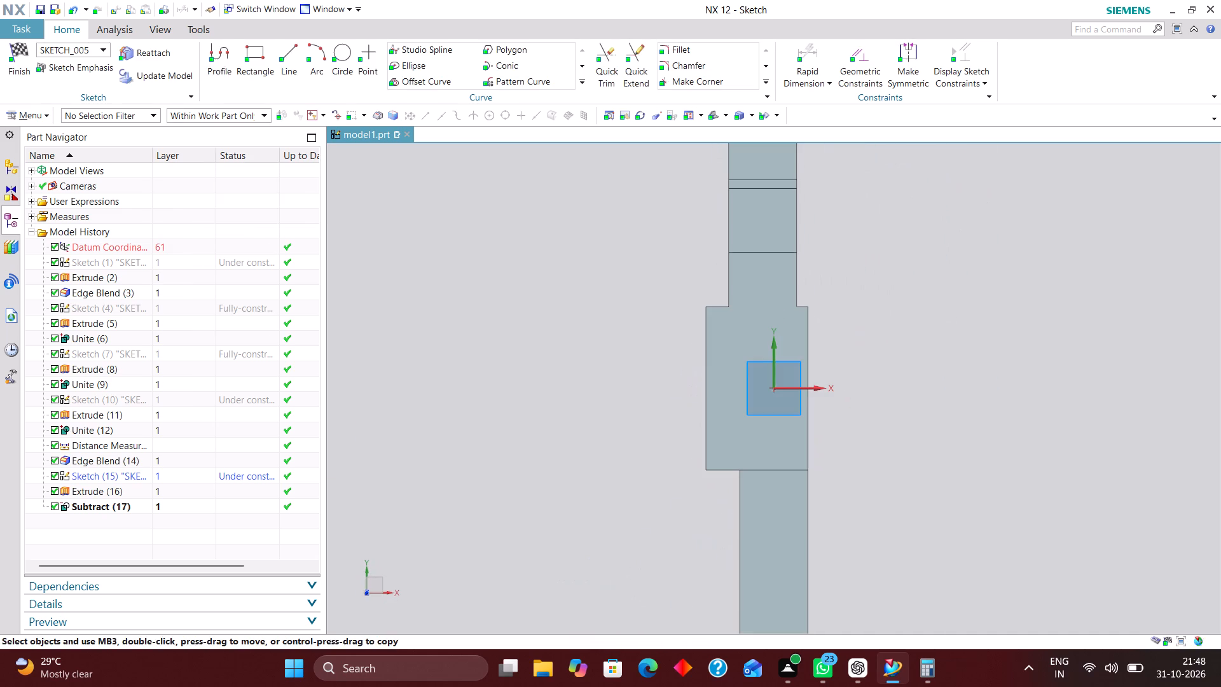
{"action": "left_click", "coordinate": [244, 50]}
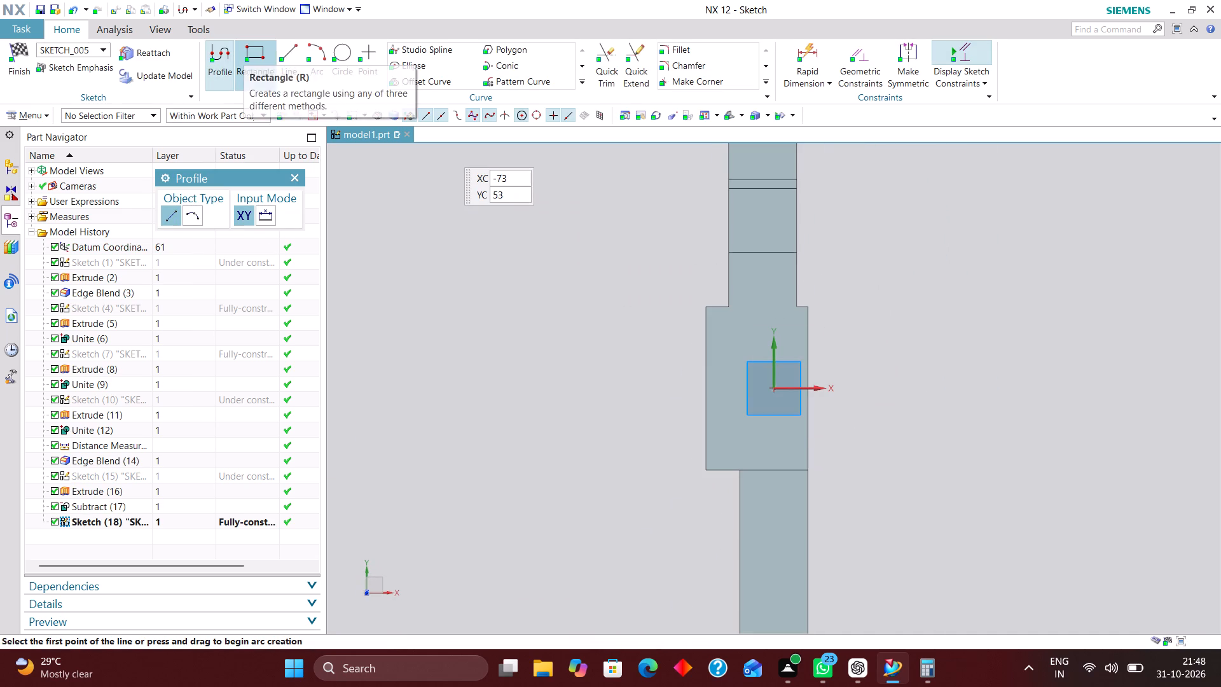
{"action": "scroll", "coordinate": [769, 380], "scroll_direction": "up", "scroll_amount": 1}
{"action": "left_click", "coordinate": [722, 318]}
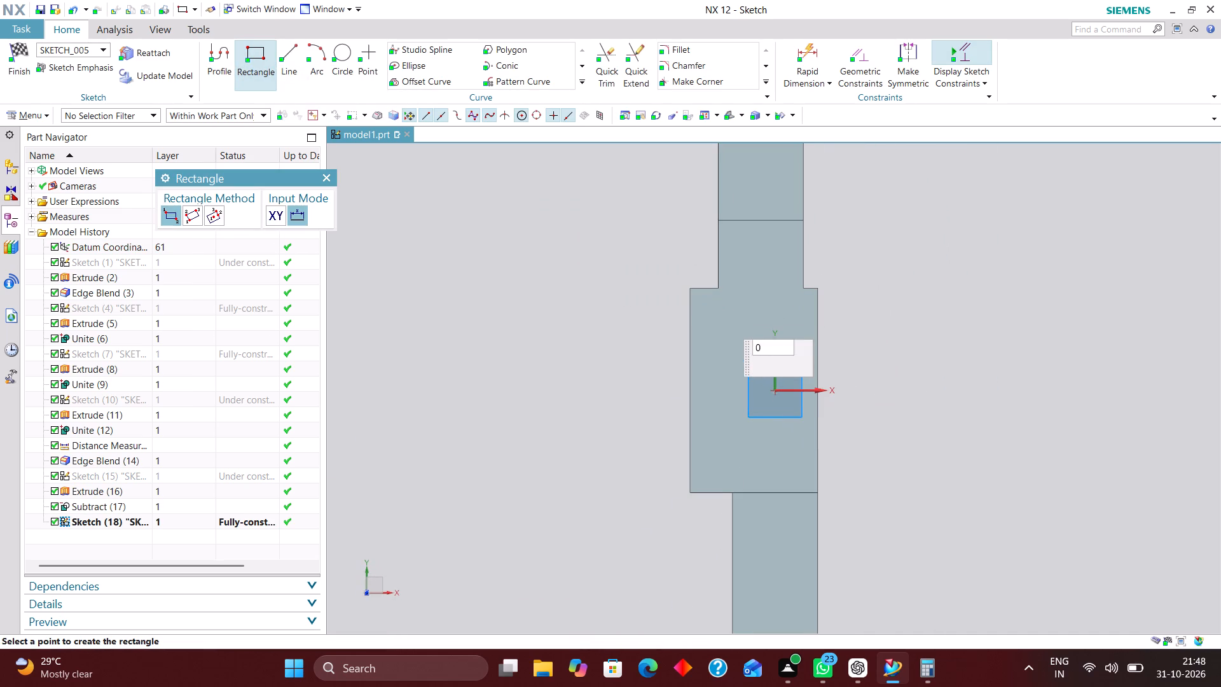
{"action": "left_click", "coordinate": [794, 450]}
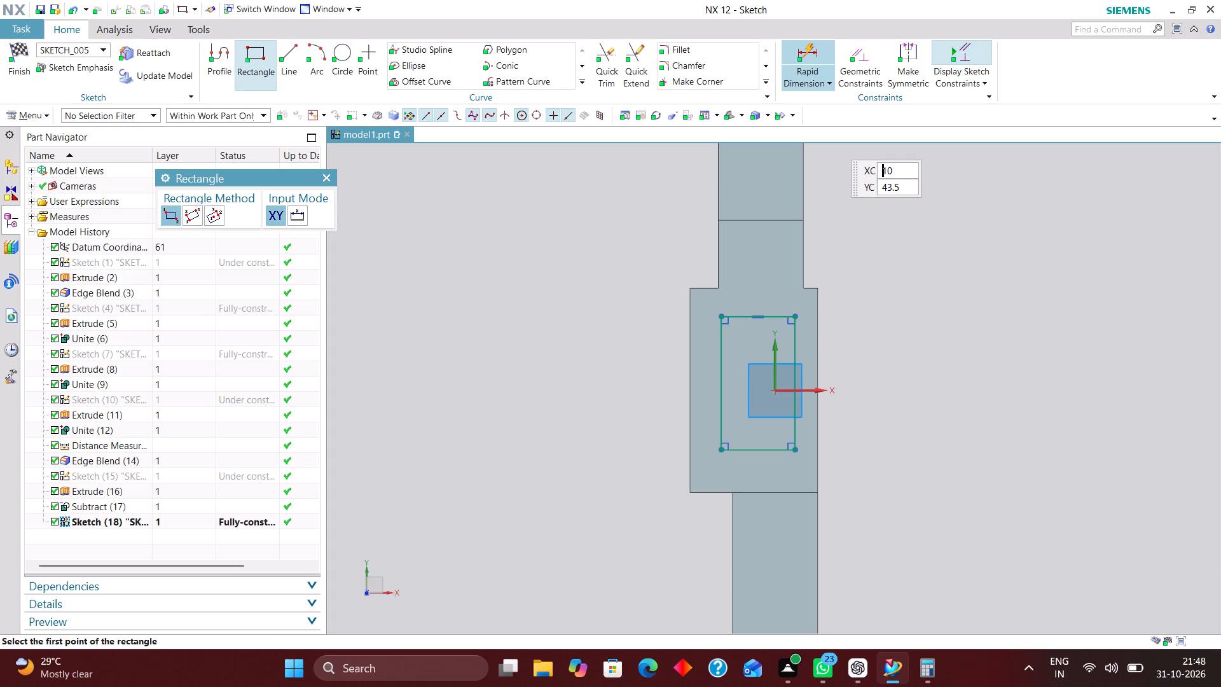
Dimension the distance from the rectangle's long side on the positive X side to the middle block's adjacent edge as 6 mm.
{"action": "left_click", "coordinate": [798, 45]}
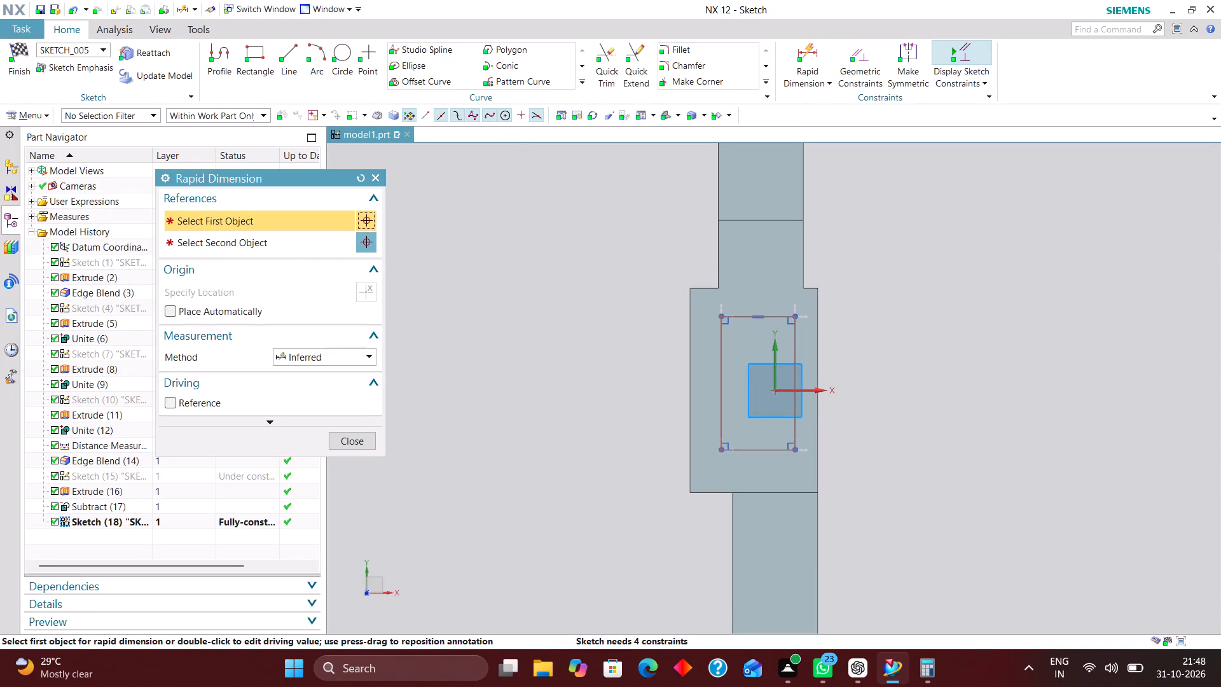
{"action": "left_click", "coordinate": [797, 345]}
{"action": "left_click", "coordinate": [817, 357]}
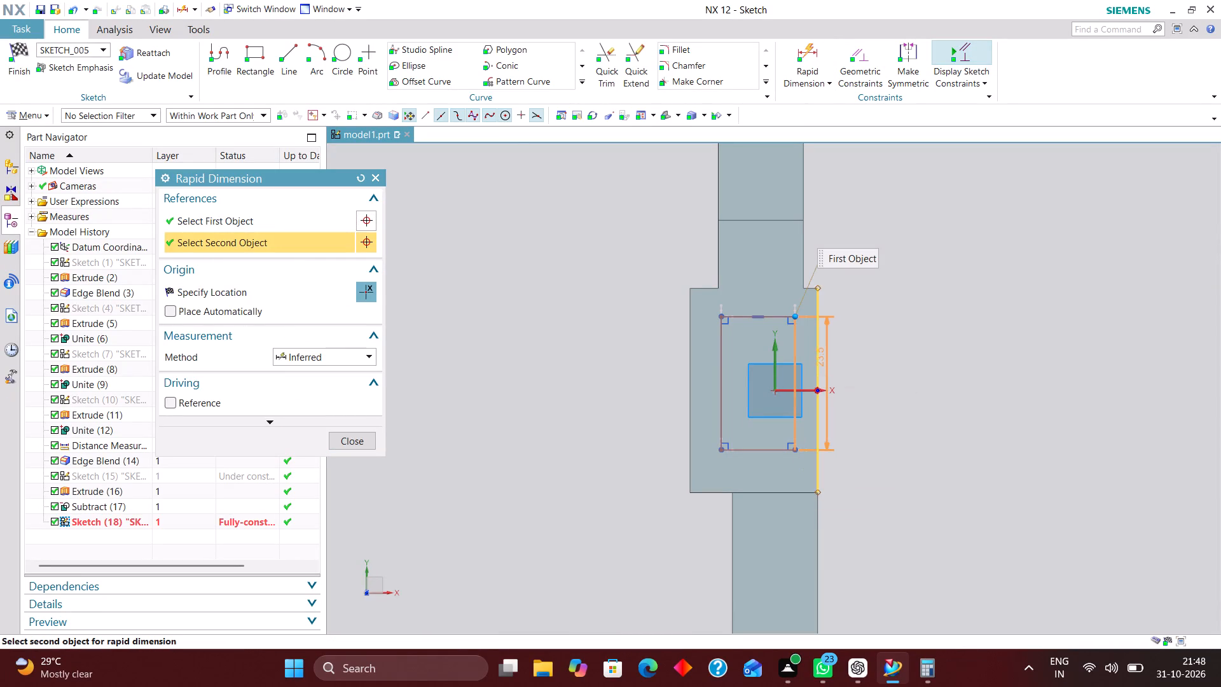
{"action": "left_click", "coordinate": [894, 338]}
{"action": "key", "text": "6"}
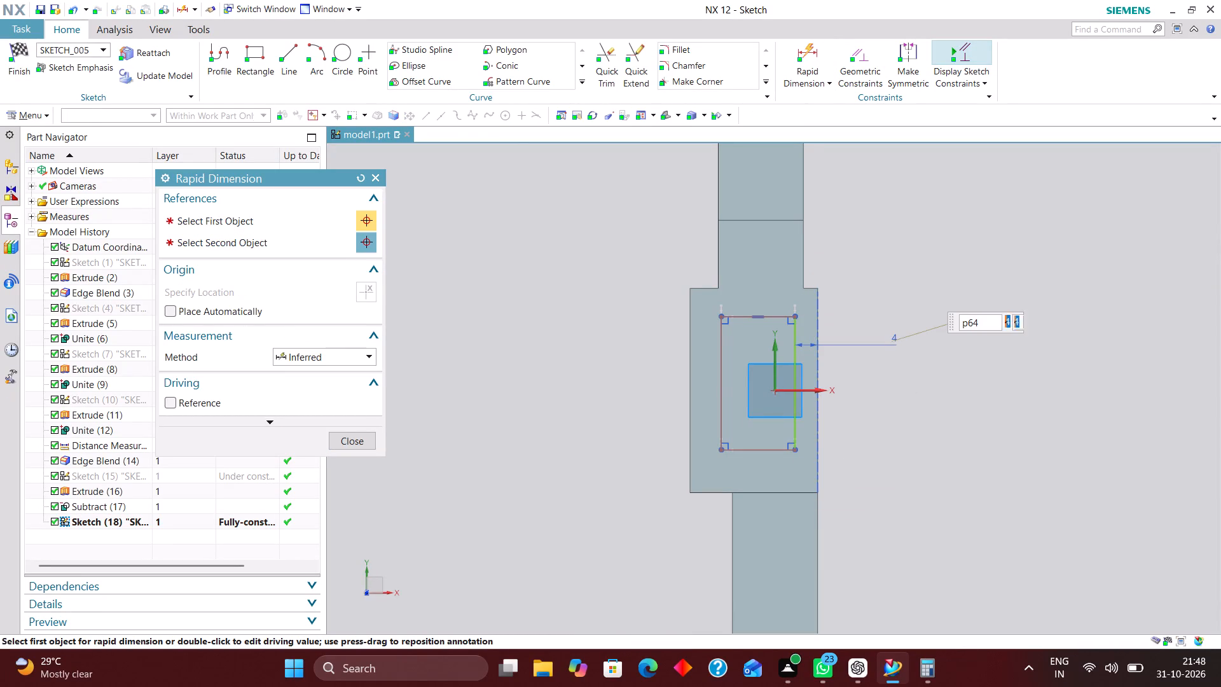
{"action": "key", "text": "Return"}
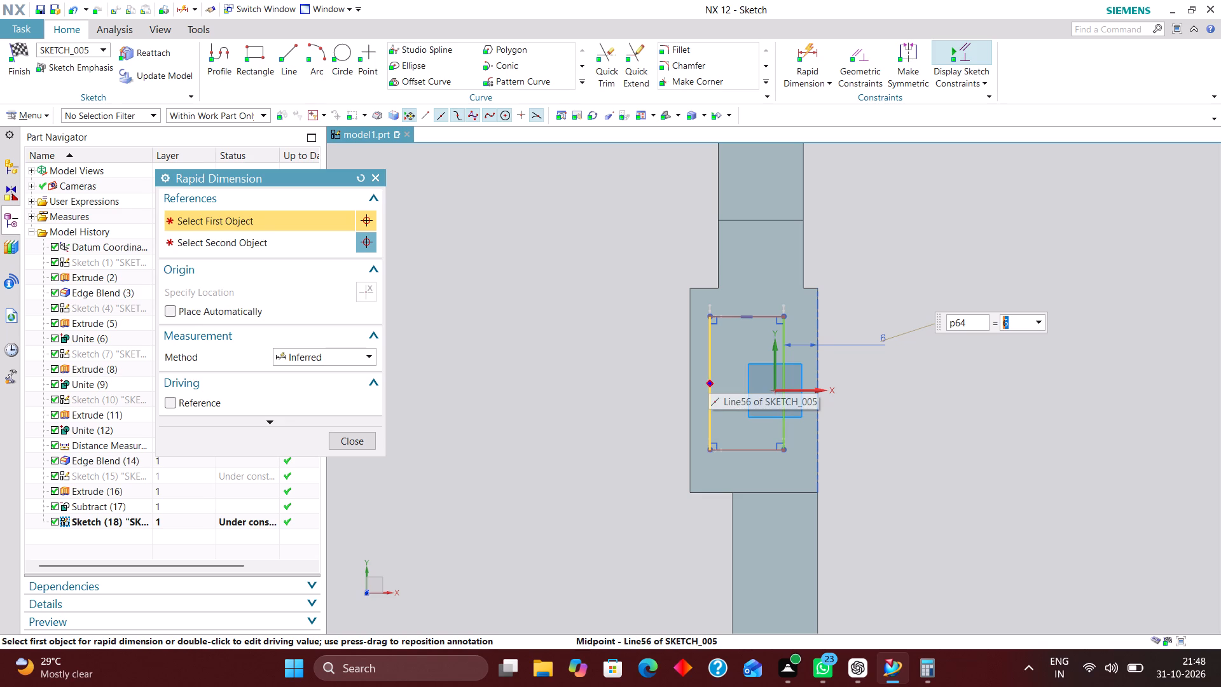
Dimension the distance from the rectangle's other long side to the middle block's opposite edge as 6 mm.
{"action": "left_click", "coordinate": [708, 377]}
{"action": "left_click", "coordinate": [690, 390]}
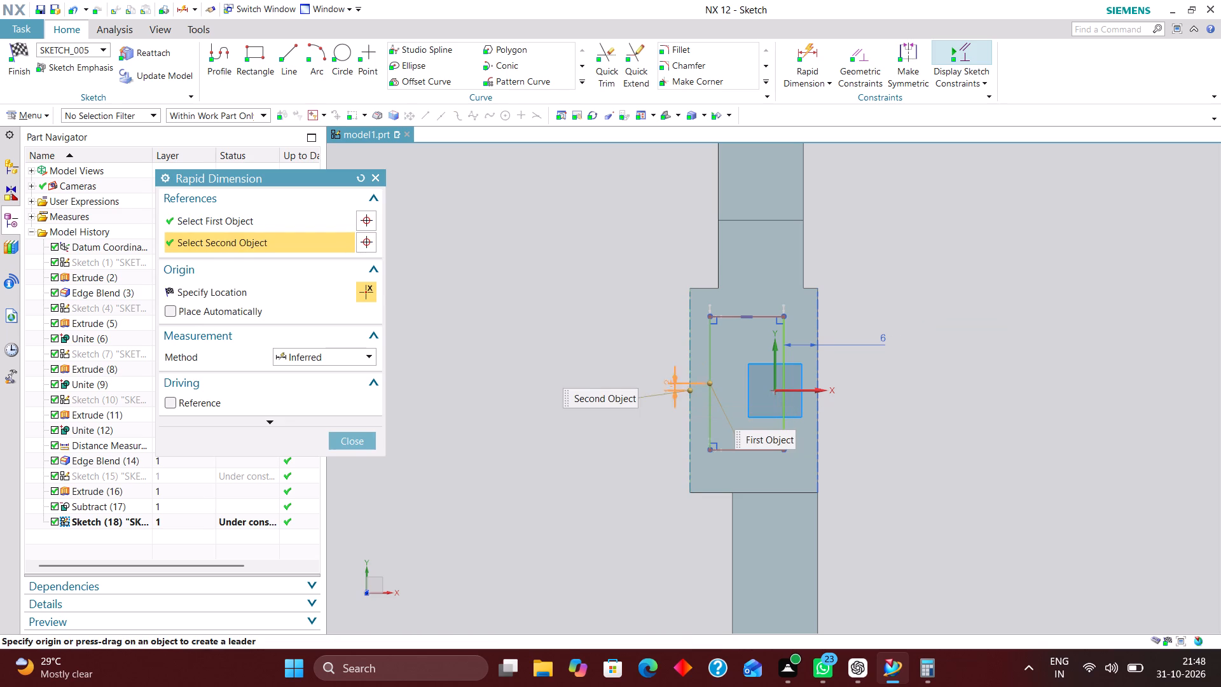
{"action": "left_click", "coordinate": [701, 434]}
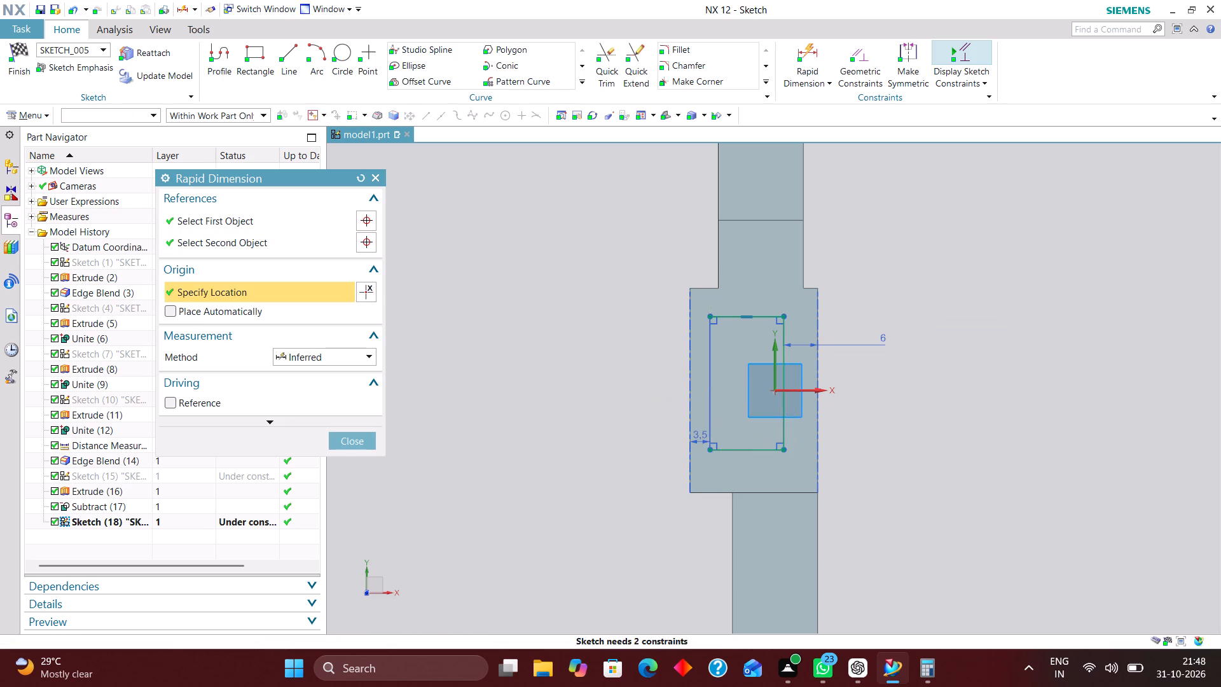
{"action": "key", "text": "6"}
{"action": "key", "text": "Return"}
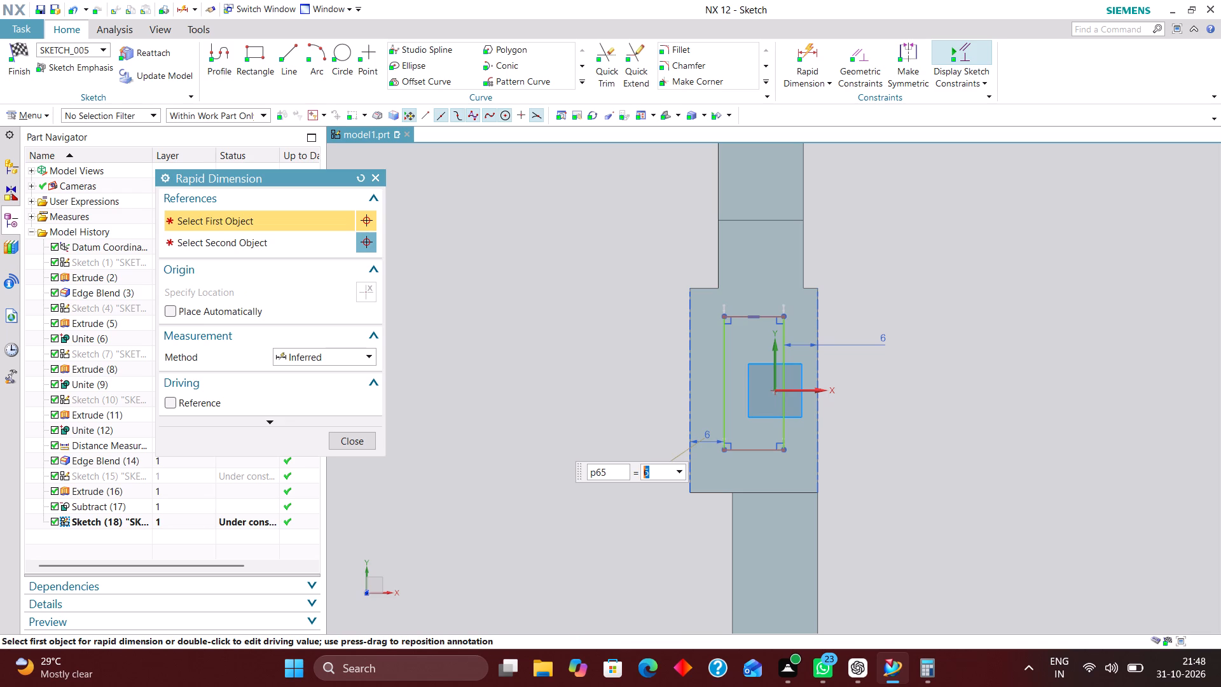
Add a width dimension to the rectangle's short side and finish the sketch.
{"action": "left_click", "coordinate": [761, 451]}
{"action": "left_click", "coordinate": [749, 405]}
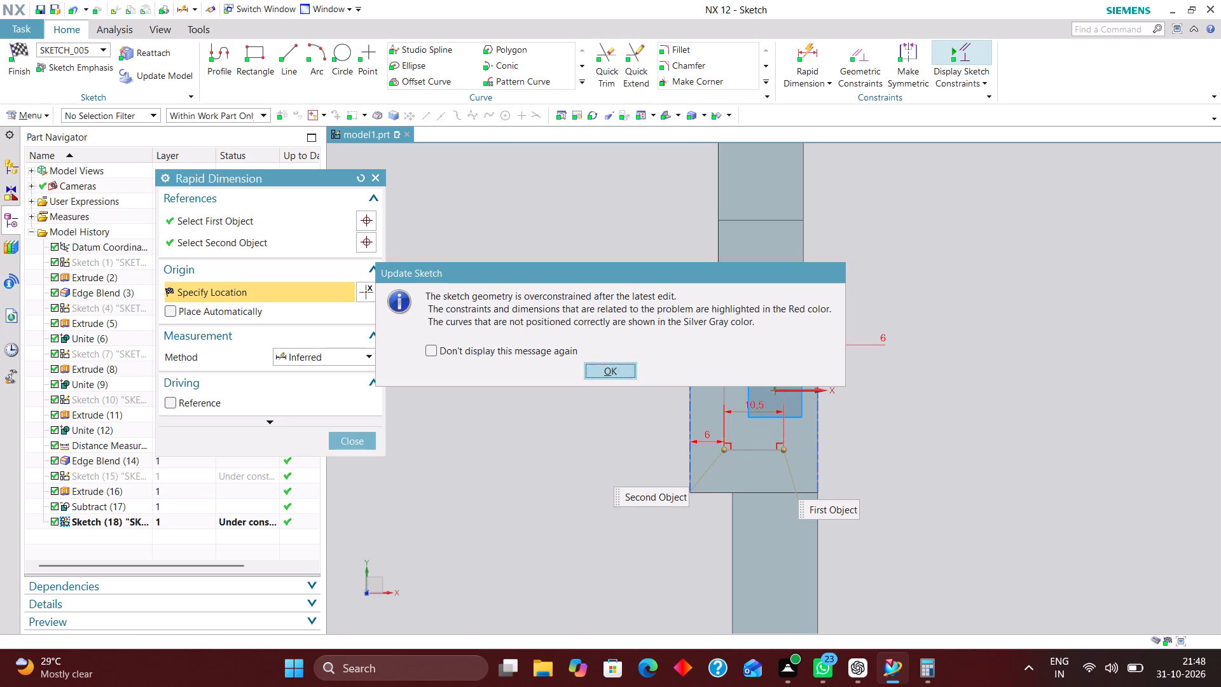
{"action": "left_click", "coordinate": [605, 371]}
{"action": "left_click", "coordinate": [352, 442]}
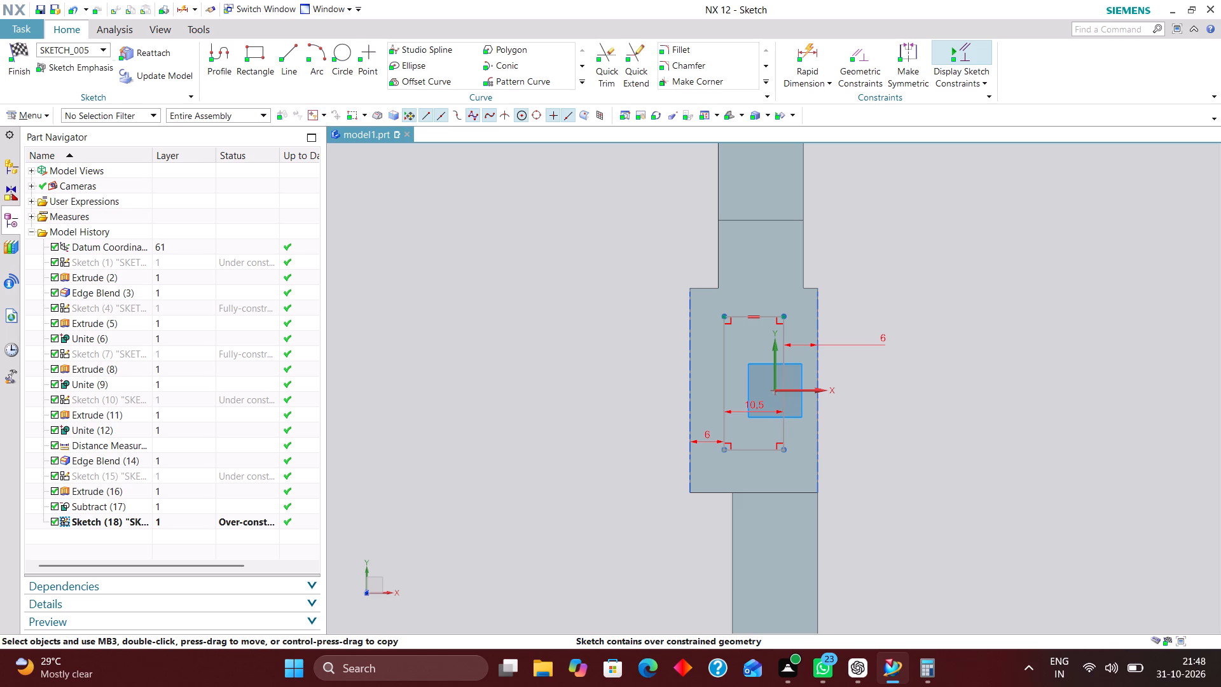
{"action": "left_click", "coordinate": [23, 52]}
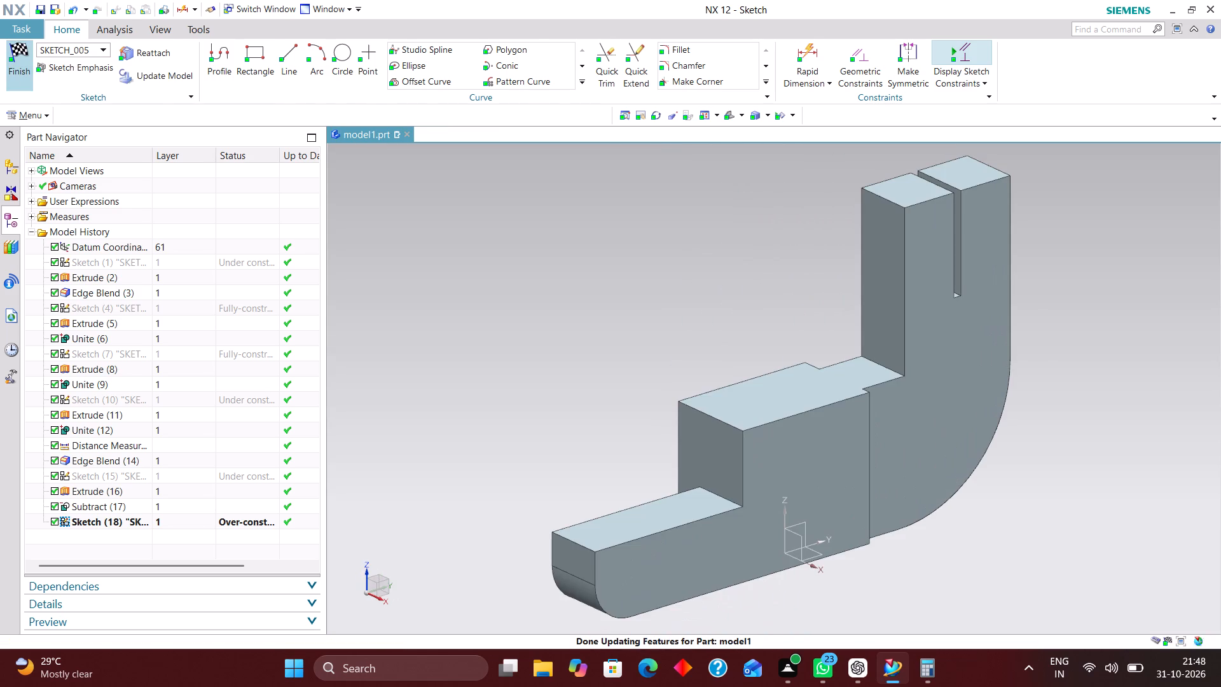
Open the middle block's profile sketch to check its dimensions, and exit it without changes.
{"action": "left_click", "coordinate": [166, 353]}
{"action": "left_click", "coordinate": [168, 396]}
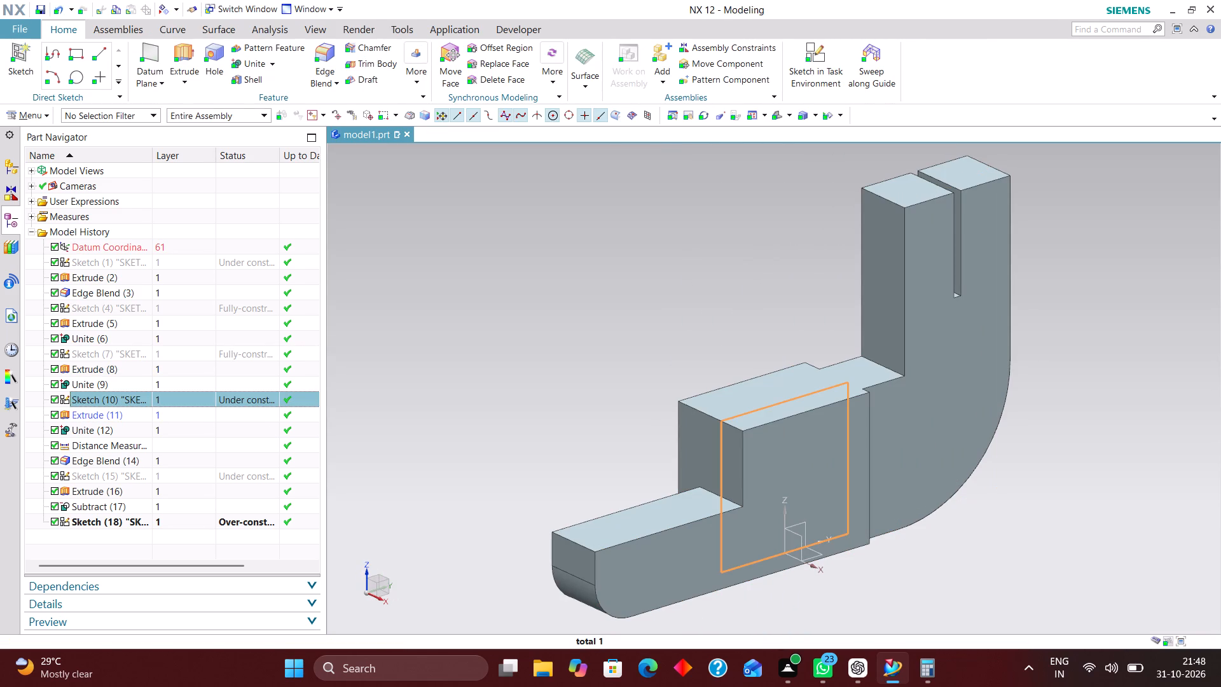
{"action": "right_click", "coordinate": [168, 394]}
{"action": "left_click", "coordinate": [247, 80]}
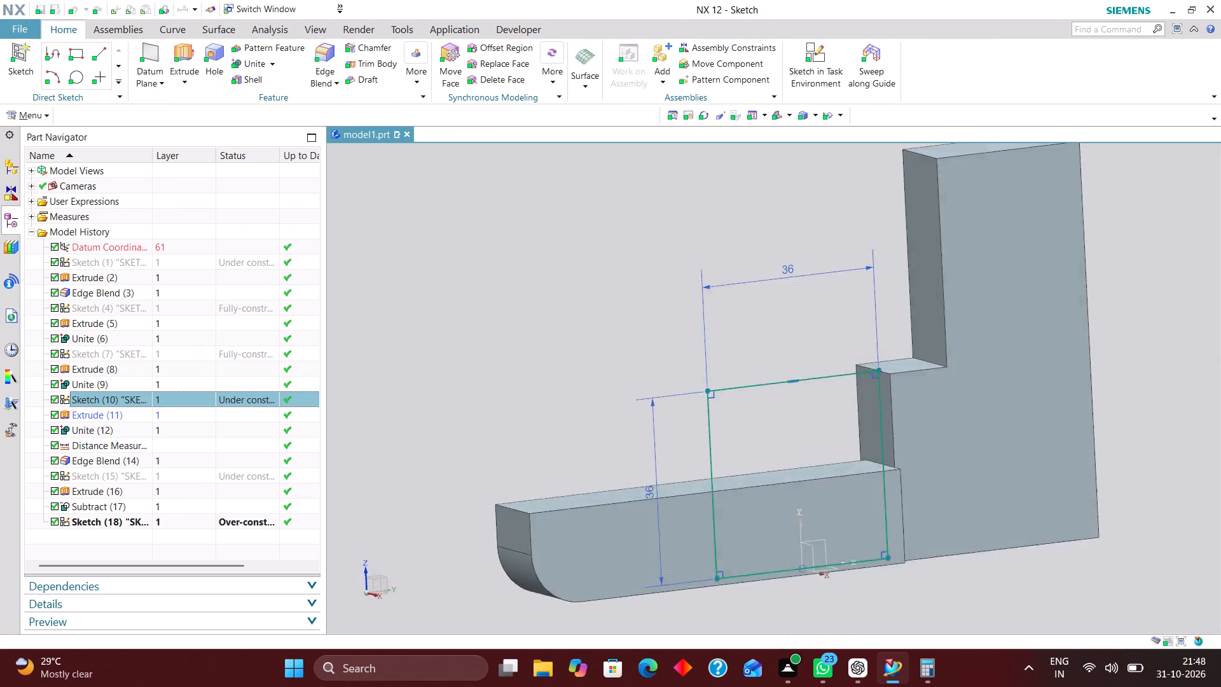
{"action": "left_click", "coordinate": [13, 49]}
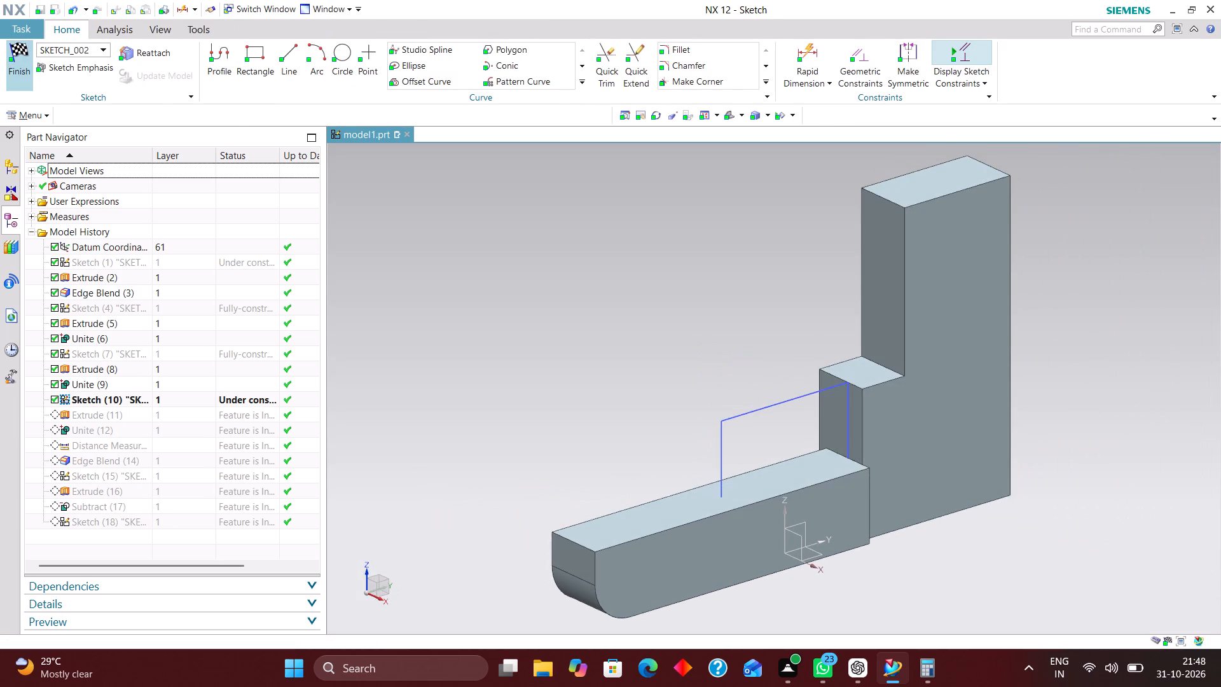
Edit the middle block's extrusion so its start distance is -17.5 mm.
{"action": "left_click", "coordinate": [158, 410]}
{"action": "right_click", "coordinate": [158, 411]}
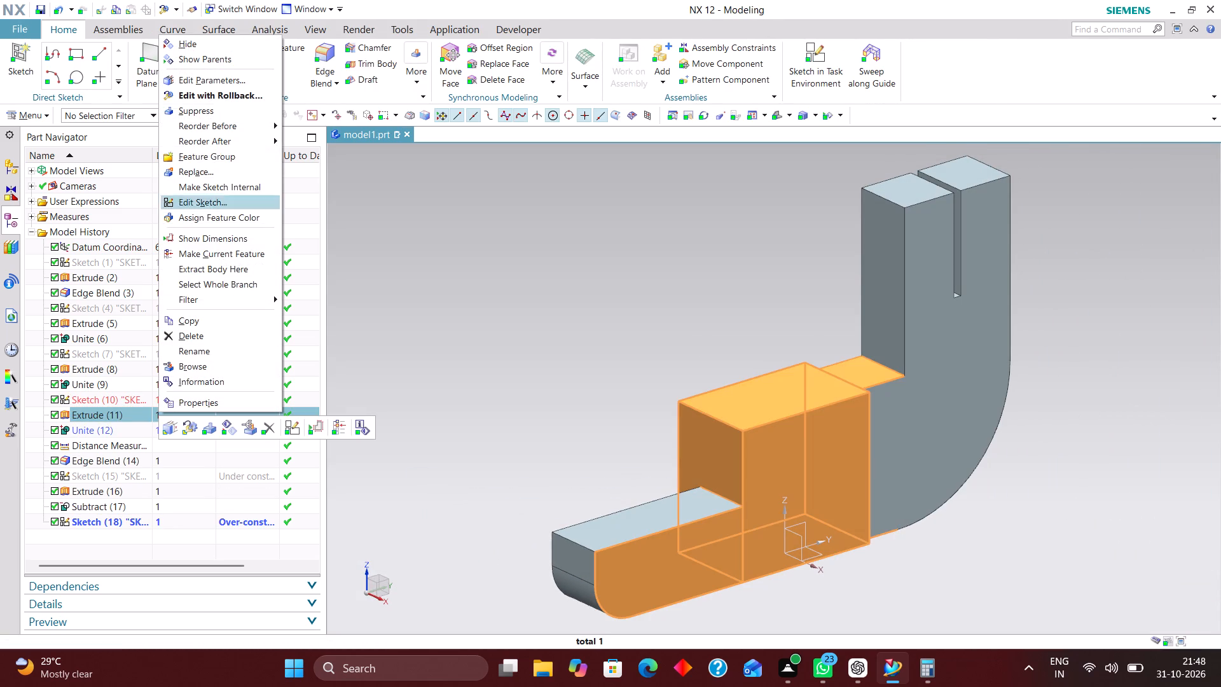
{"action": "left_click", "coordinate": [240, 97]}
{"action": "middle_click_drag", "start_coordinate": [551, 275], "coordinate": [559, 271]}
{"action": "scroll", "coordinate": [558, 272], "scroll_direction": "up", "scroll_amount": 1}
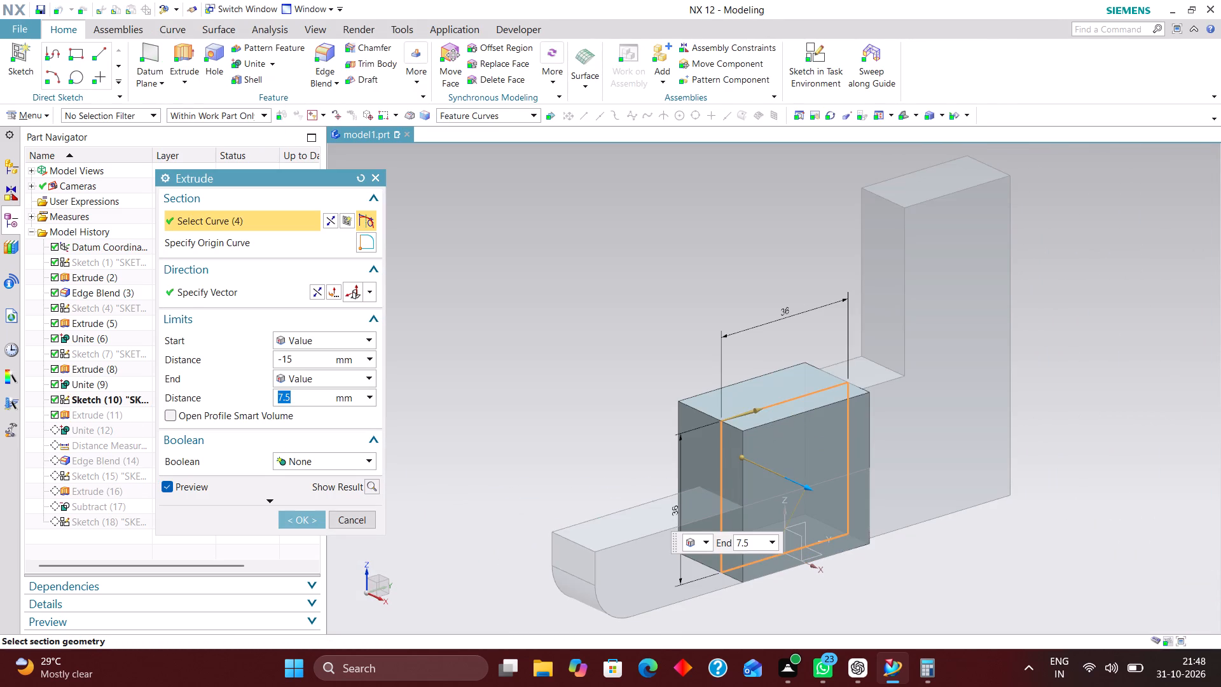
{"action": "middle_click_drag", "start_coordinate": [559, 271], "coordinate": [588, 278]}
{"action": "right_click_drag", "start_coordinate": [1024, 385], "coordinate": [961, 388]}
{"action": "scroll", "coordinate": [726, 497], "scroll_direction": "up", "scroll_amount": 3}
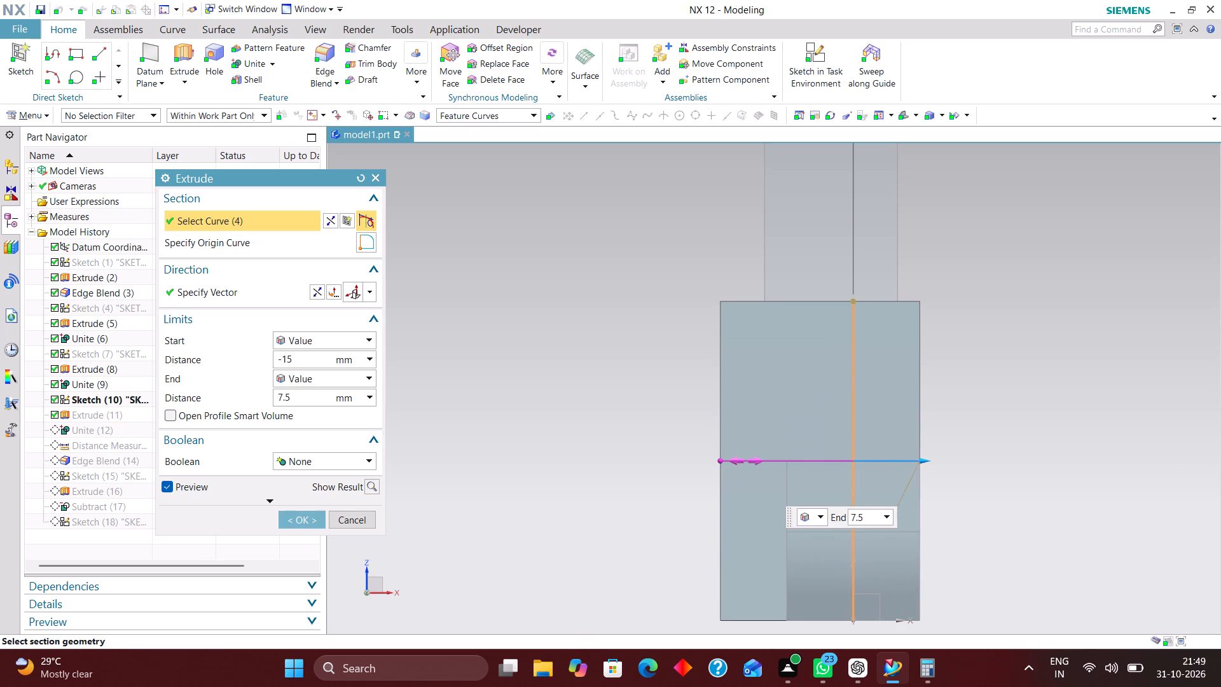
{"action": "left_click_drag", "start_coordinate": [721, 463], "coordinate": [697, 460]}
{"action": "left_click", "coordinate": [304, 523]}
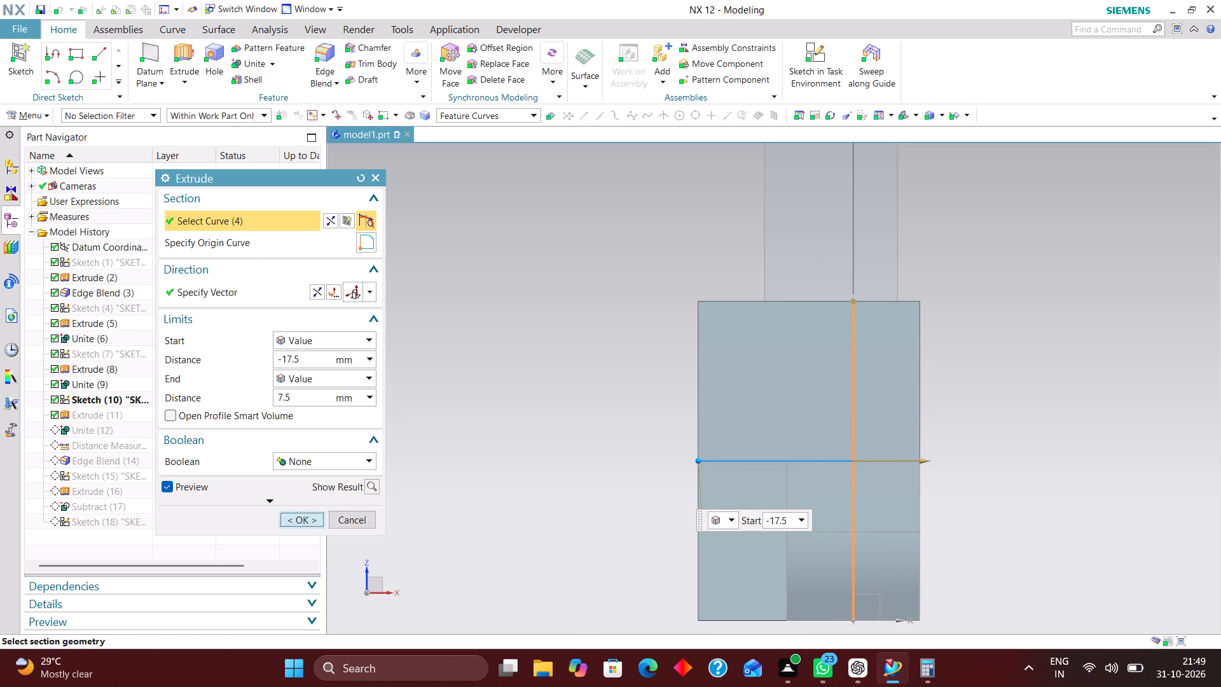
Open the rectangle sketch on the middle block and delete the 10.5 mm width dimension across the rectangle's short side.
{"action": "middle_click_drag", "start_coordinate": [1092, 366], "coordinate": [1051, 396]}
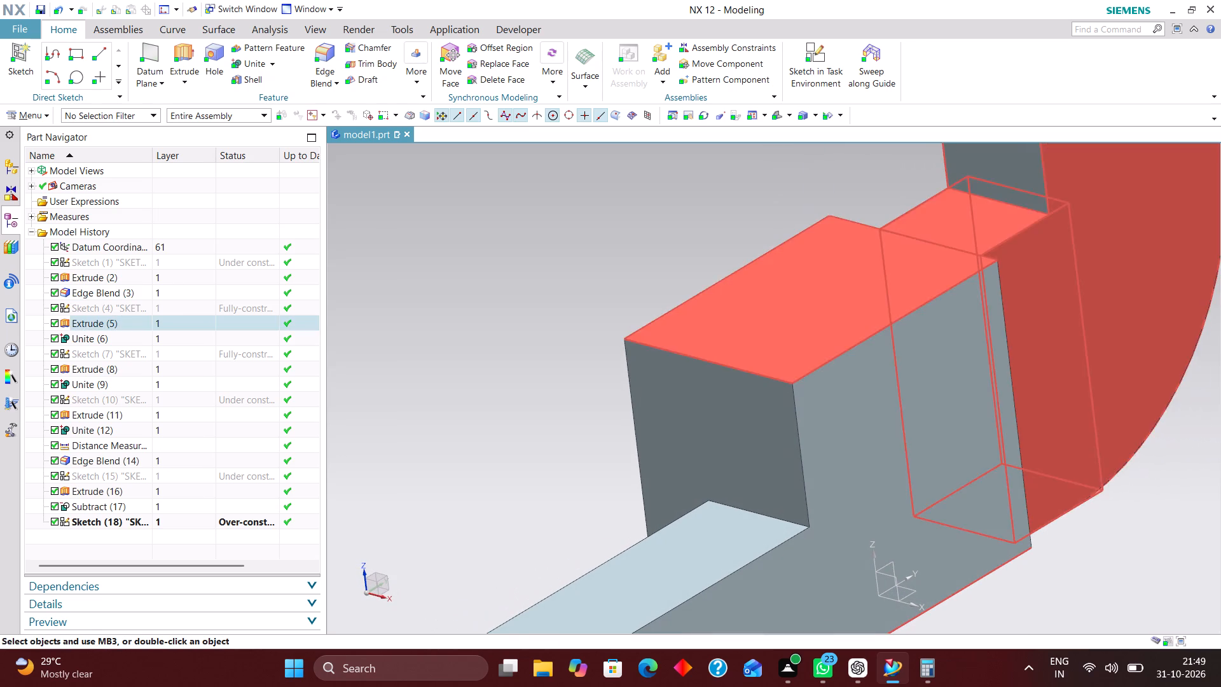
{"action": "left_click", "coordinate": [200, 520]}
{"action": "right_click", "coordinate": [204, 520]}
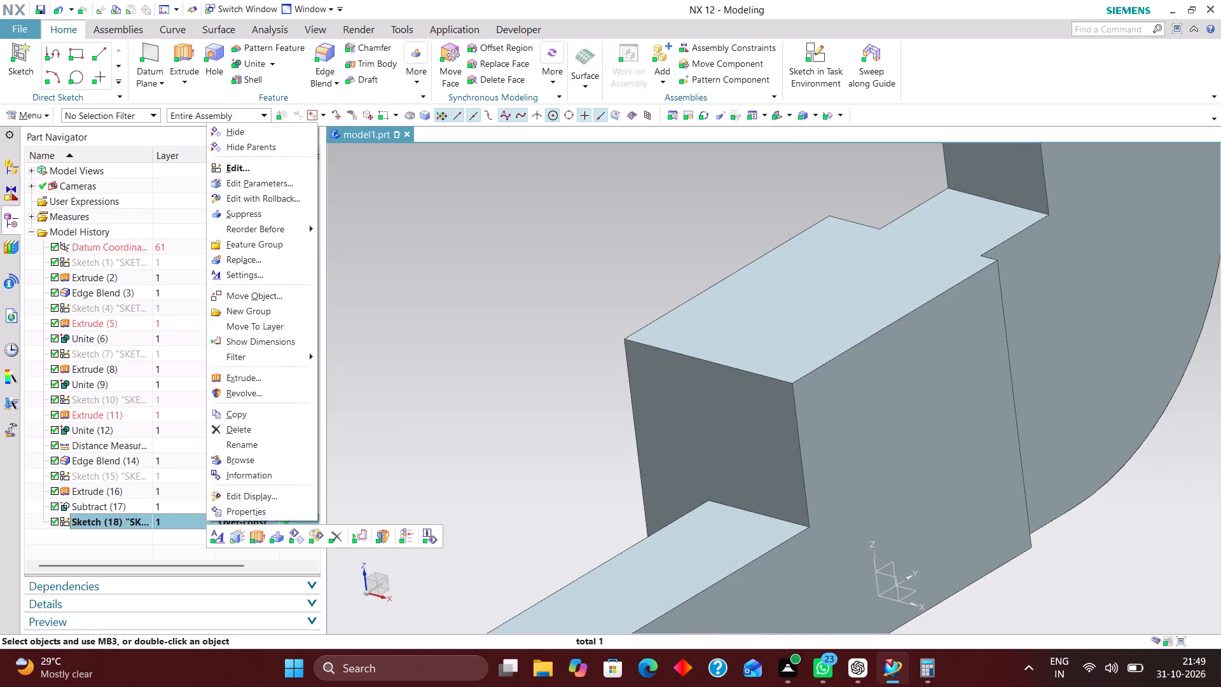
{"action": "left_click", "coordinate": [245, 198]}
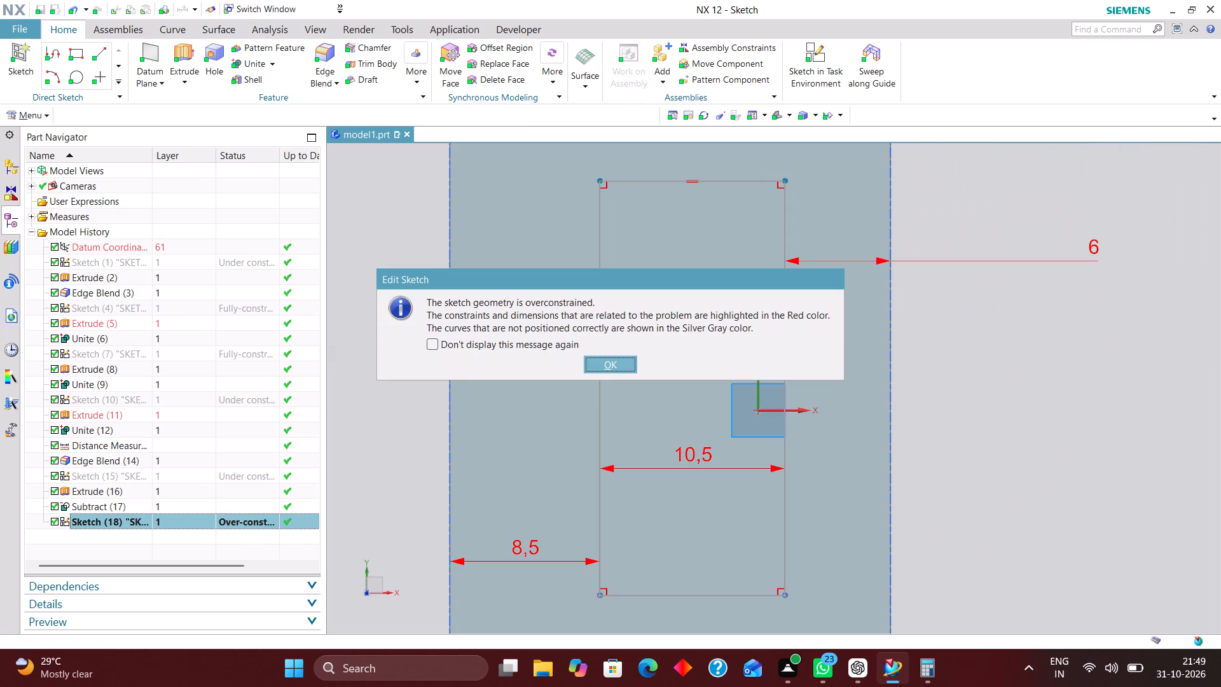
{"action": "scroll", "coordinate": [1016, 272], "scroll_direction": "down", "scroll_amount": 2}
{"action": "left_click", "coordinate": [611, 369]}
{"action": "scroll", "coordinate": [916, 345], "scroll_direction": "down", "scroll_amount": 4}
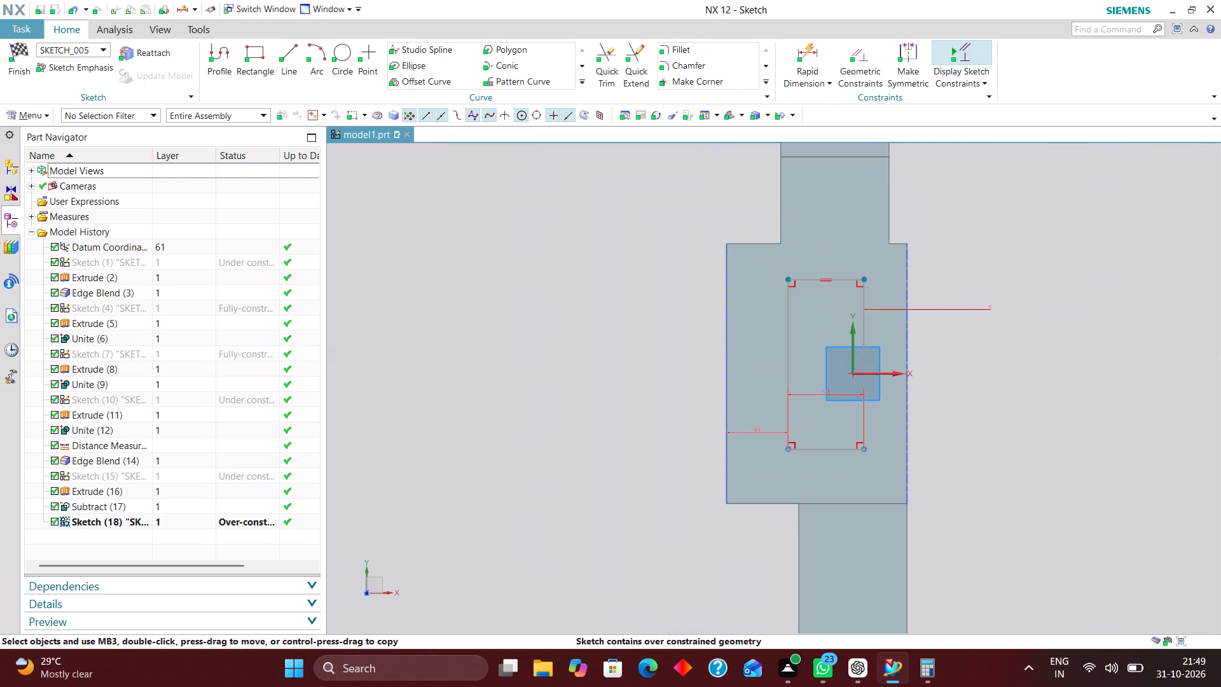
{"action": "scroll", "coordinate": [922, 402], "scroll_direction": "up", "scroll_amount": 2}
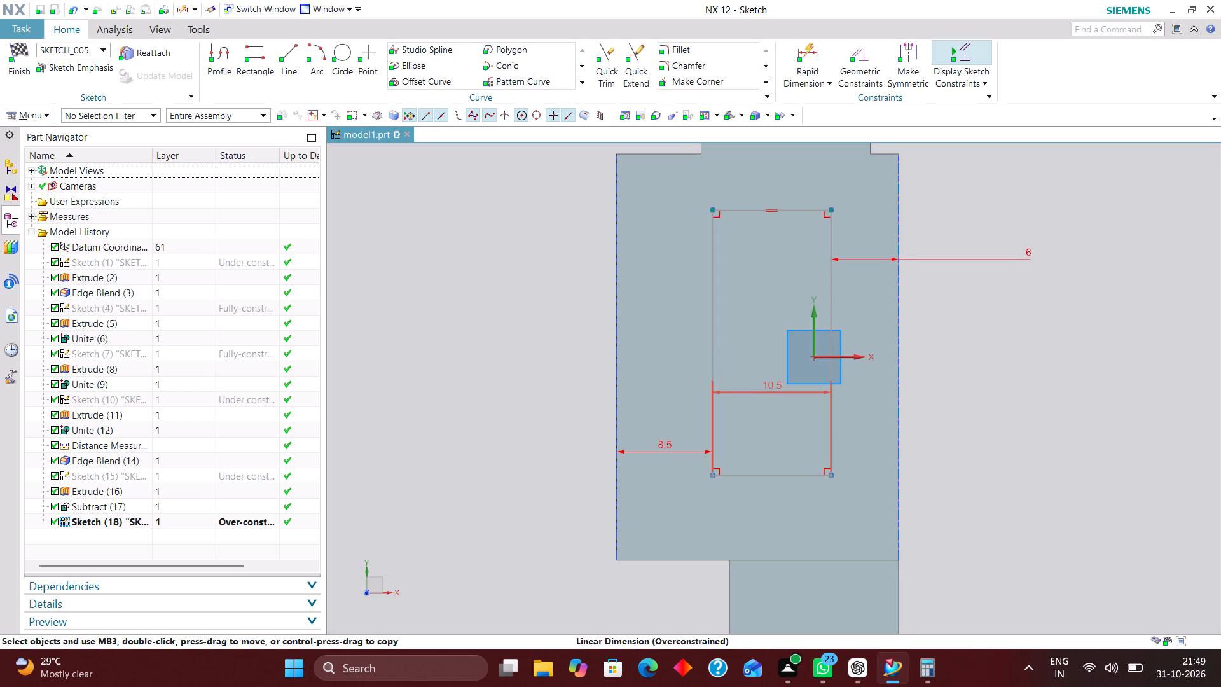
{"action": "right_click_drag", "start_coordinate": [778, 389], "coordinate": [691, 388]}
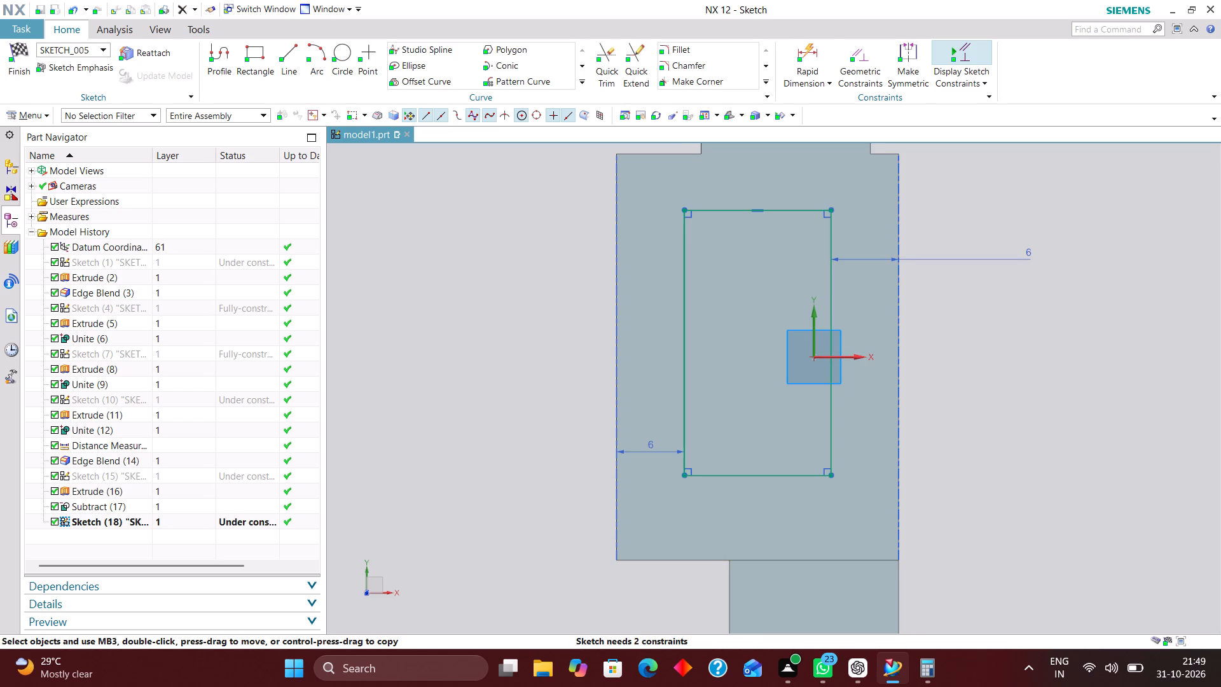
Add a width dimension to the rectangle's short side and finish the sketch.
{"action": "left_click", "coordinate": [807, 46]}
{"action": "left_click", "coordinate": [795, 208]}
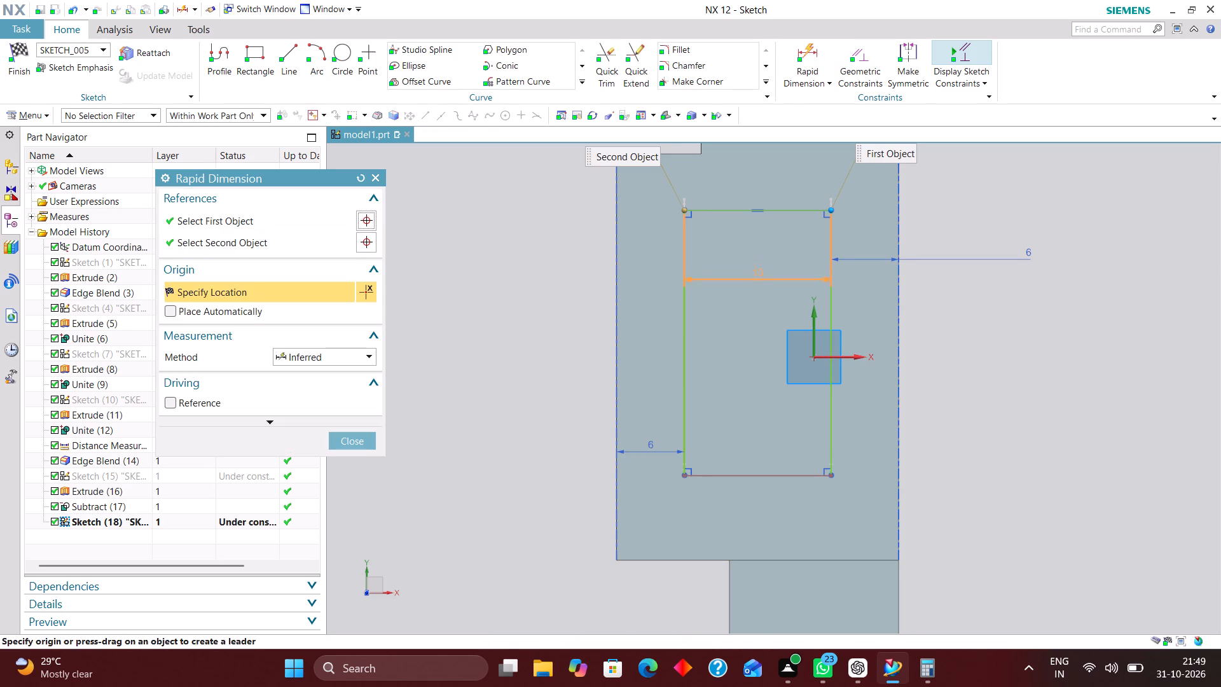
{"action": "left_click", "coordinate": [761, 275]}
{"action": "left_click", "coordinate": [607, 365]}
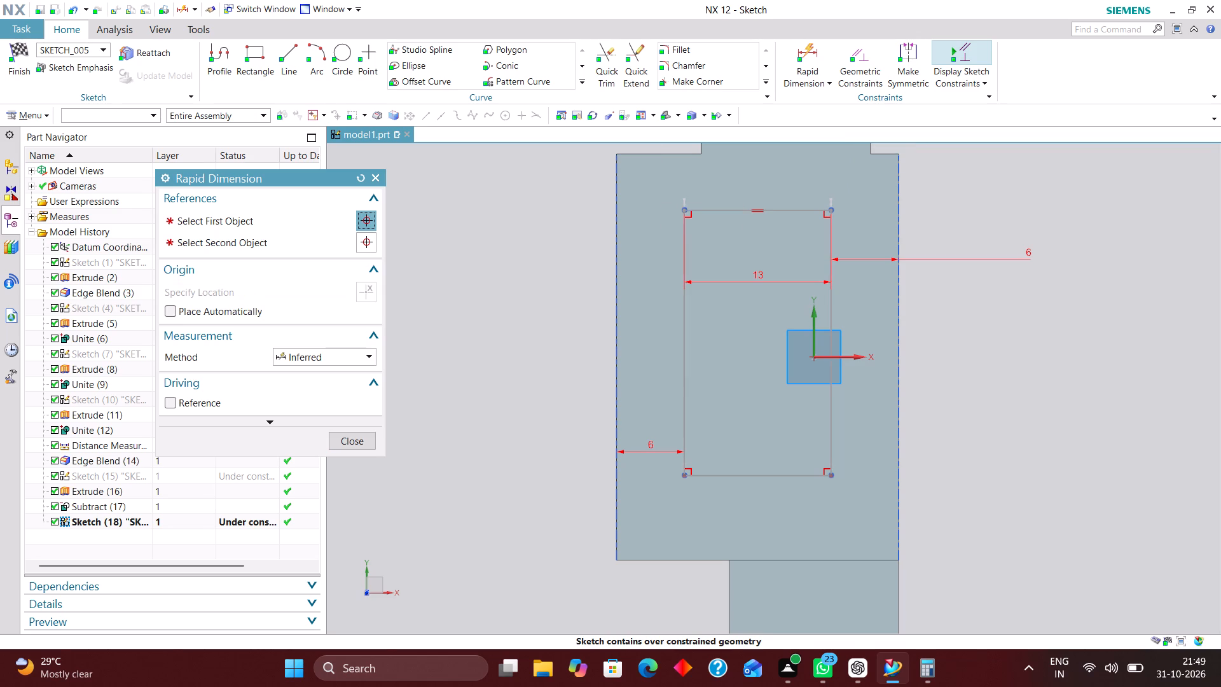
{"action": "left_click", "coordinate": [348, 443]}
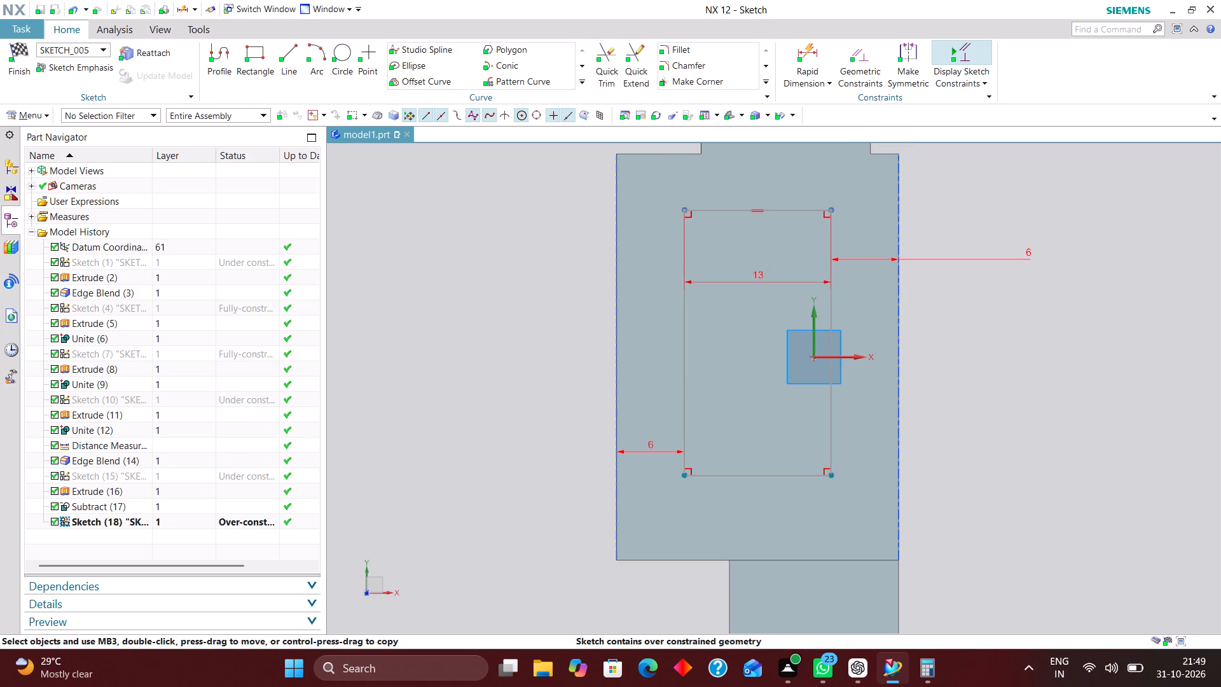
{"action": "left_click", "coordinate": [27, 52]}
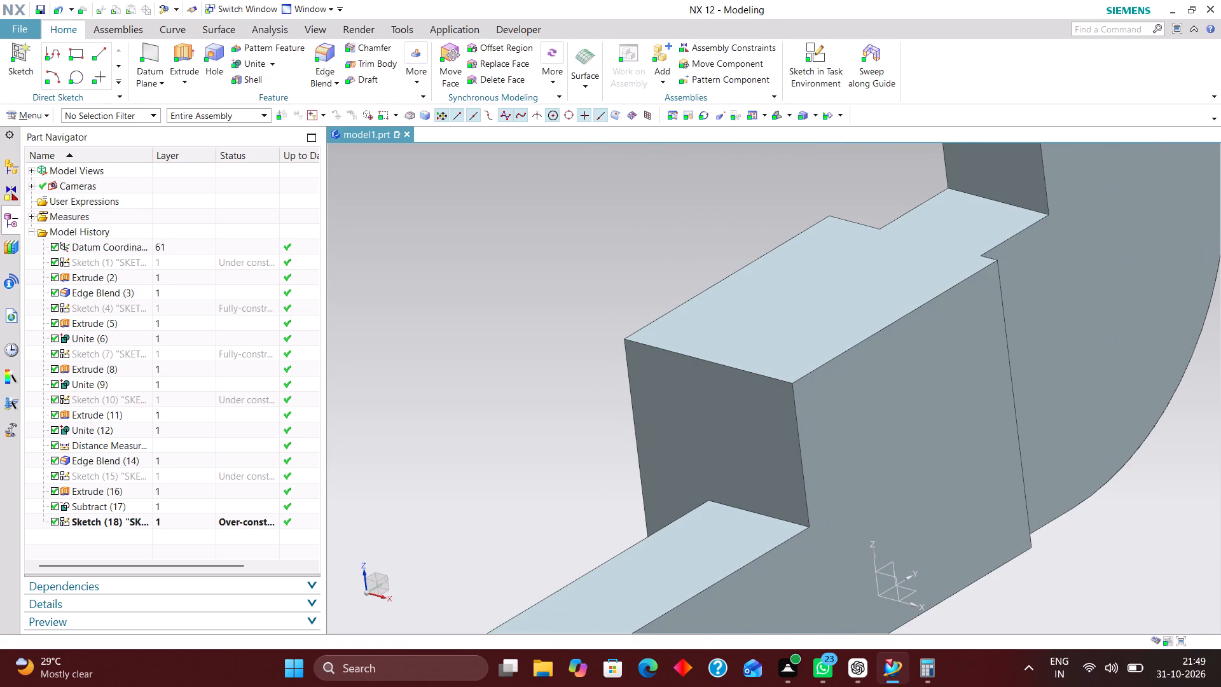
Edit the middle block's extrusion so its start distance is -16.5 mm.
{"action": "left_click", "coordinate": [139, 397]}
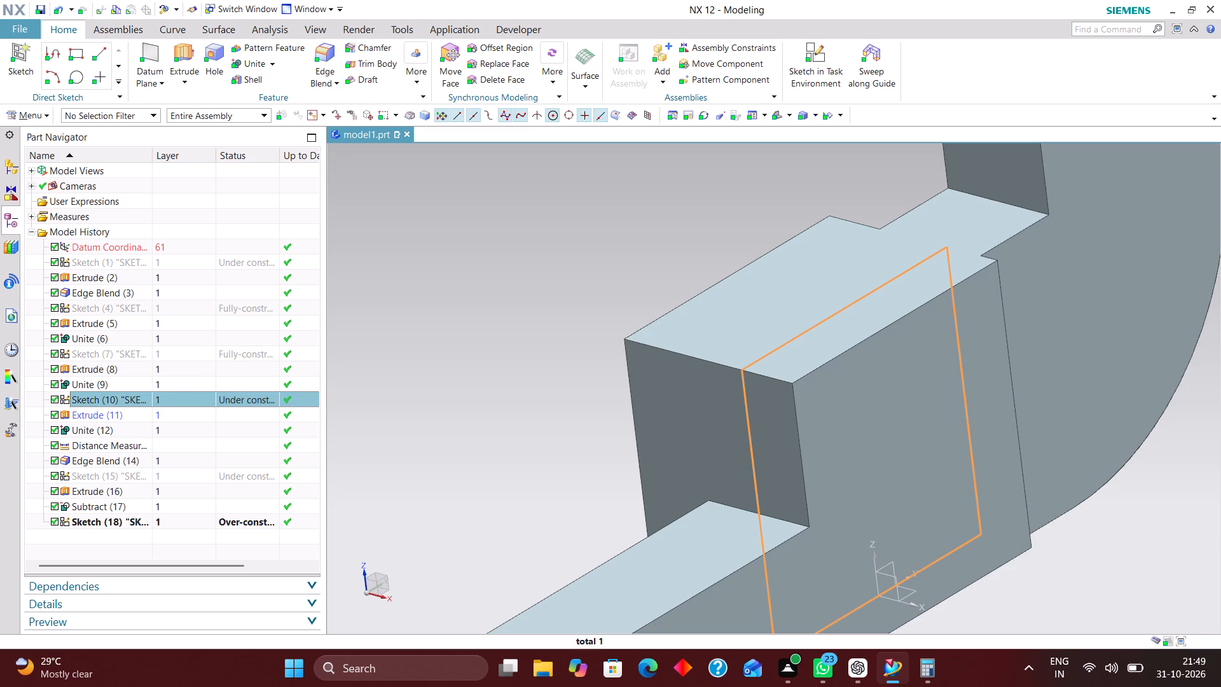
{"action": "left_click", "coordinate": [132, 416]}
{"action": "right_click", "coordinate": [133, 415]}
{"action": "left_click", "coordinate": [214, 97]}
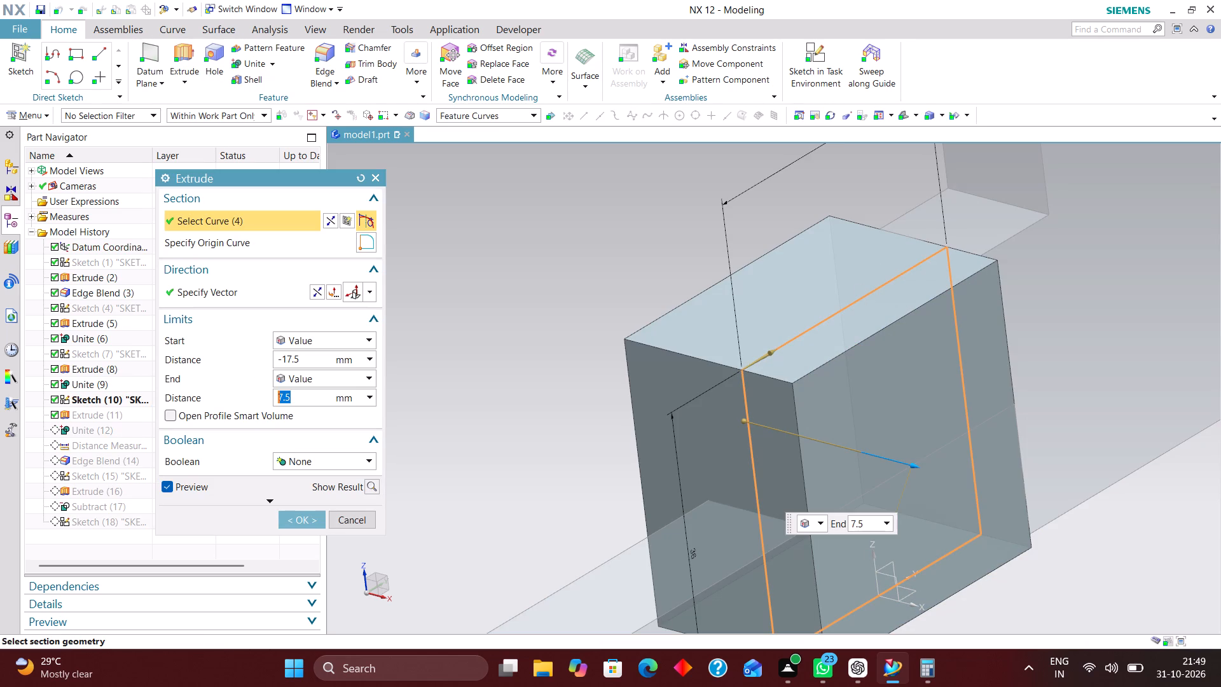
{"action": "left_click_drag", "start_coordinate": [301, 358], "coordinate": [289, 357]}
{"action": "type", "text": "6."}
{"action": "key", "text": "5"}
{"action": "key", "text": "Return"}
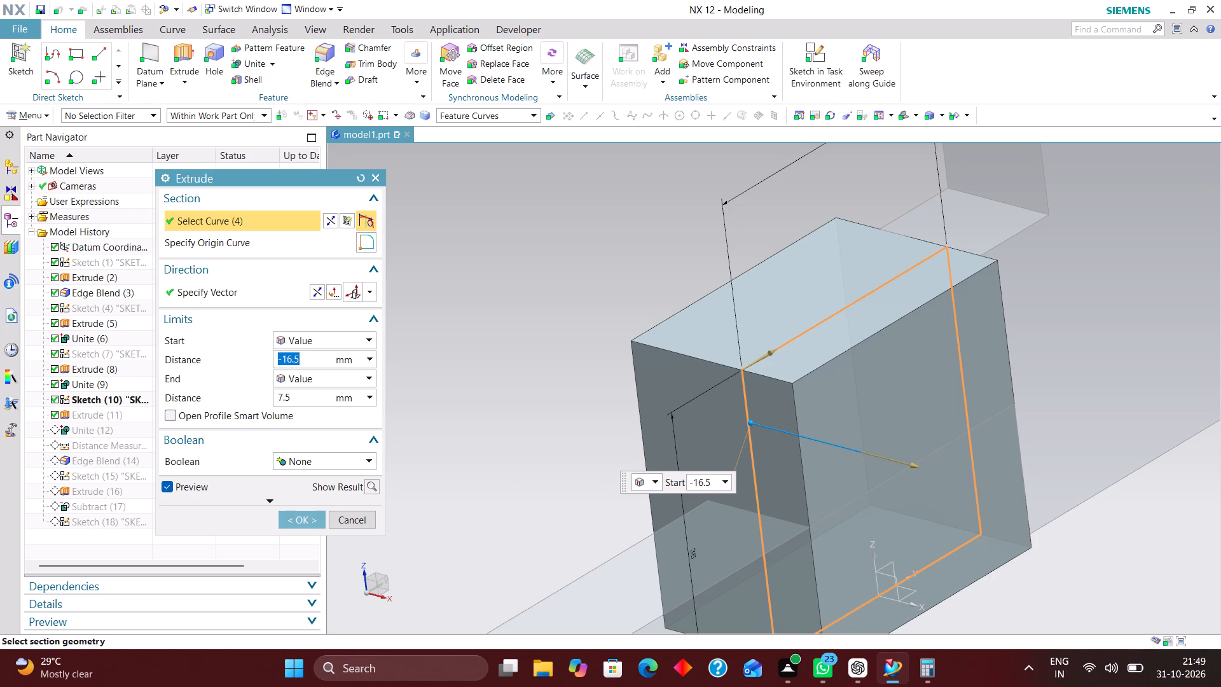
{"action": "left_click", "coordinate": [310, 520]}
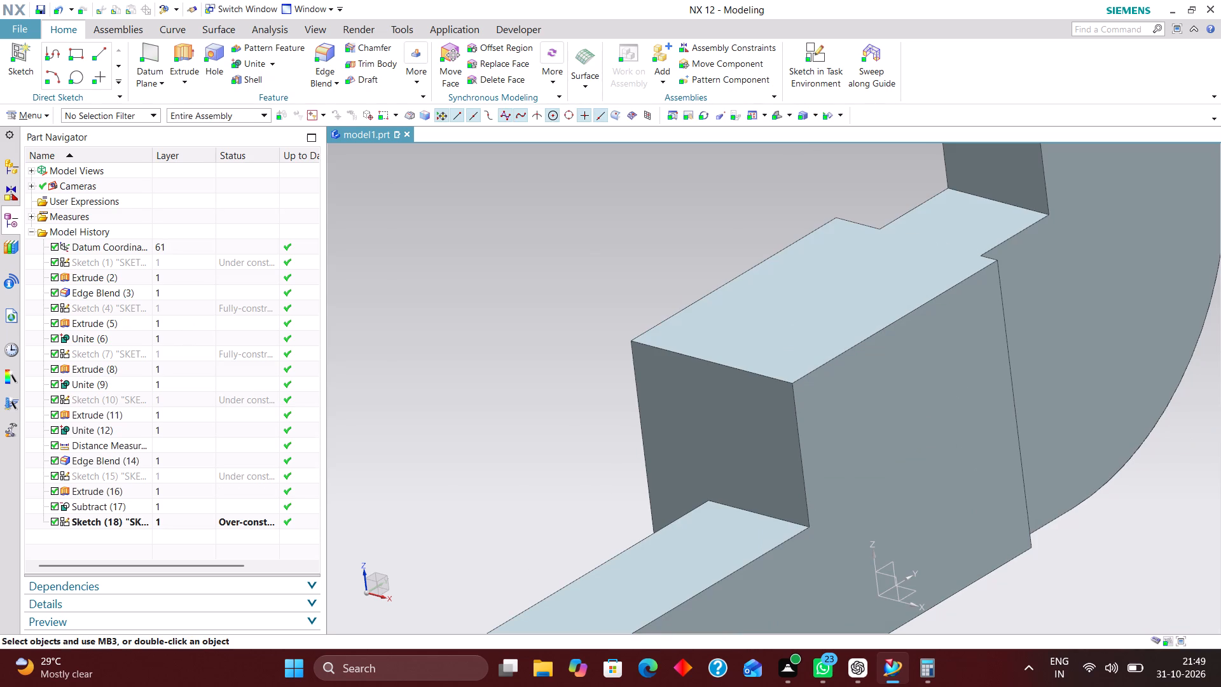
Reopen the rectangle sketch on the middle block and delete the width dimension across the rectangle's short side.
{"action": "left_click", "coordinate": [199, 520]}
{"action": "right_click", "coordinate": [198, 520]}
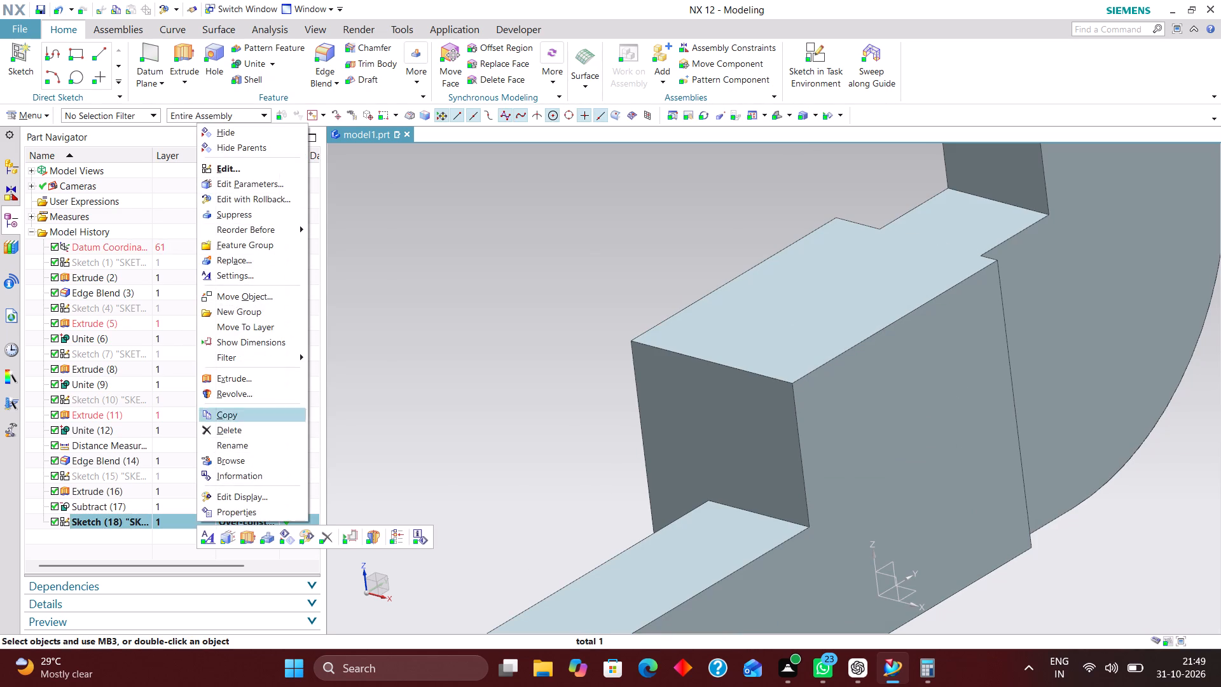
{"action": "left_click", "coordinate": [278, 201]}
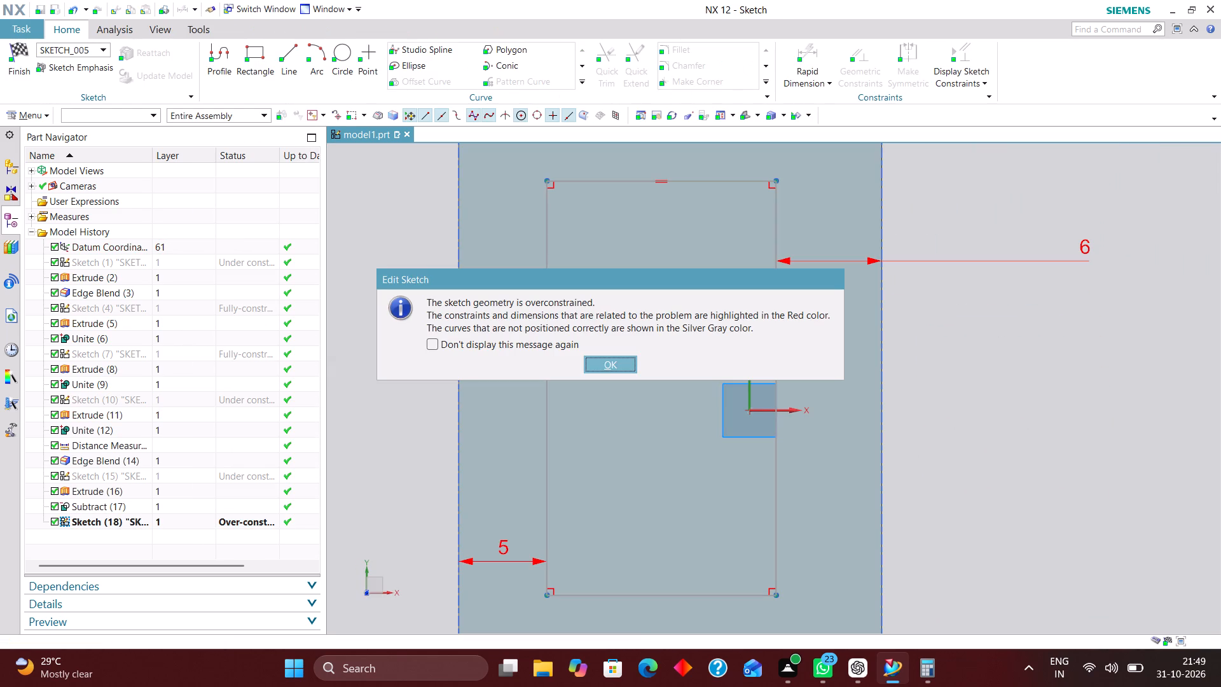
{"action": "left_click", "coordinate": [604, 365]}
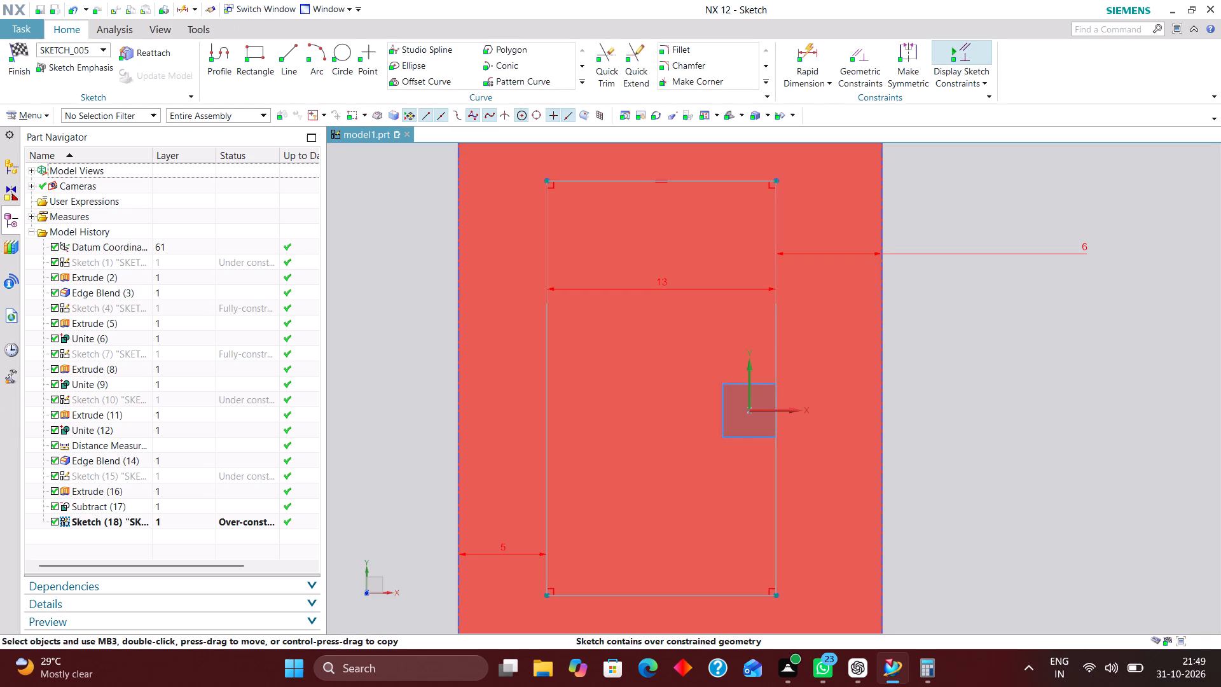
{"action": "scroll", "coordinate": [610, 375], "scroll_direction": "down", "scroll_amount": 2}
{"action": "right_click_drag", "start_coordinate": [646, 320], "coordinate": [615, 320]}
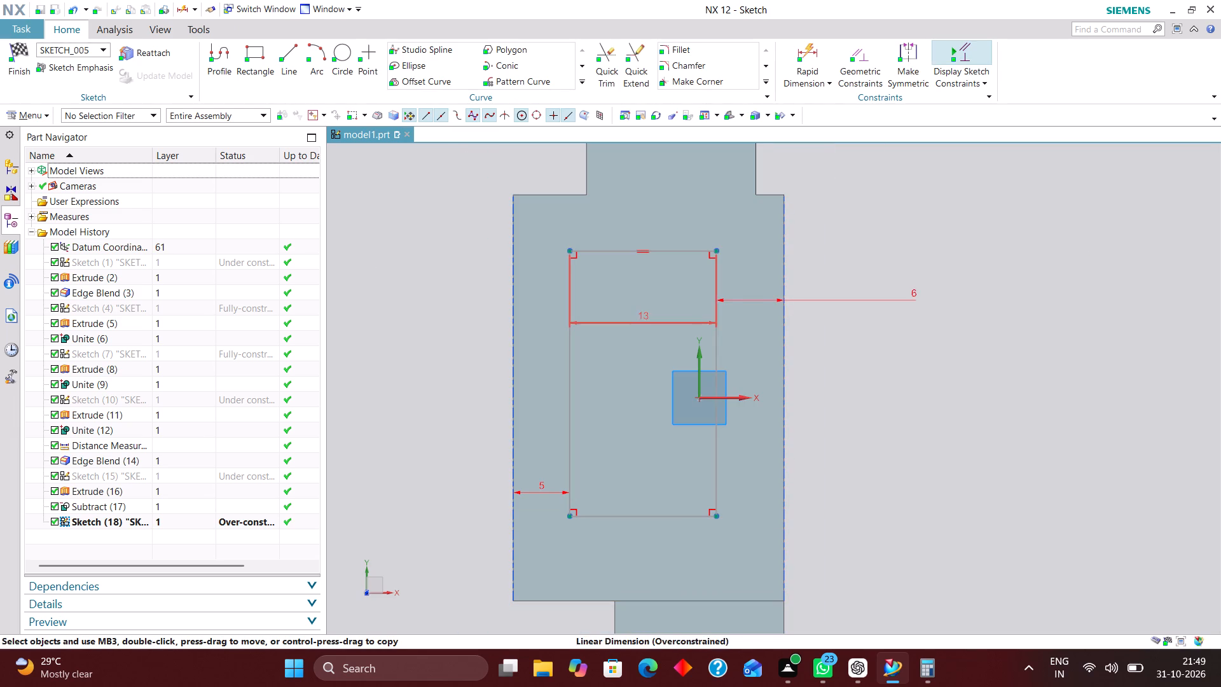
{"action": "right_click_drag", "start_coordinate": [615, 320], "coordinate": [553, 323]}
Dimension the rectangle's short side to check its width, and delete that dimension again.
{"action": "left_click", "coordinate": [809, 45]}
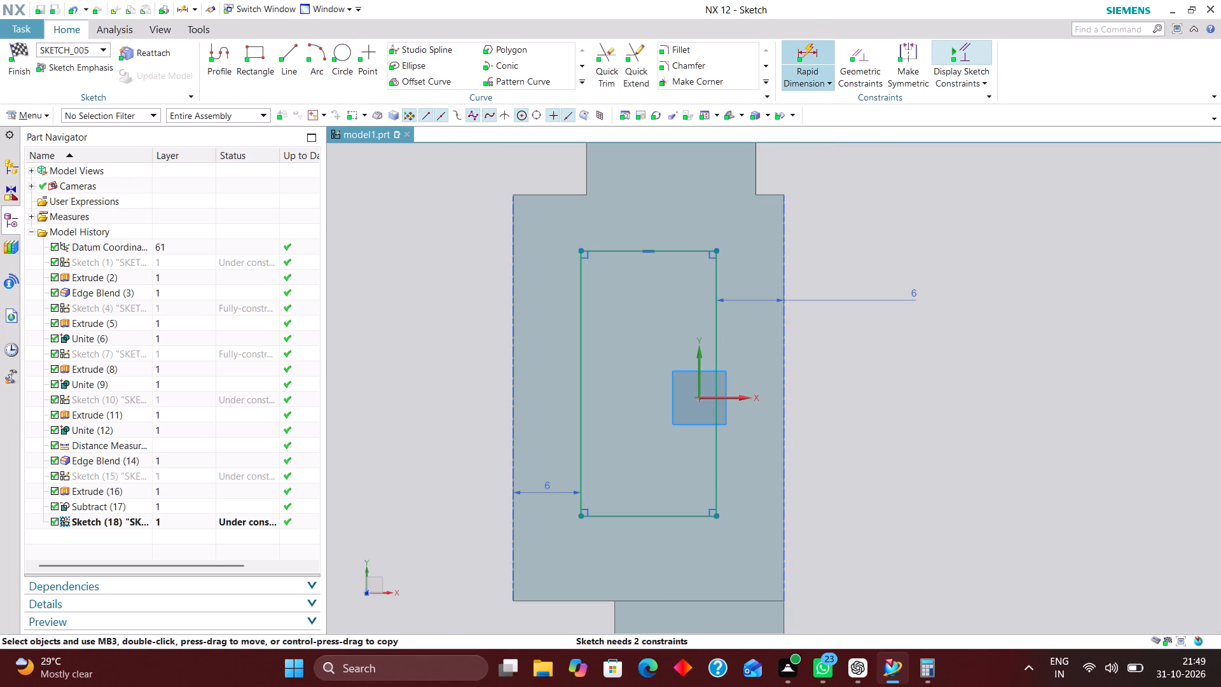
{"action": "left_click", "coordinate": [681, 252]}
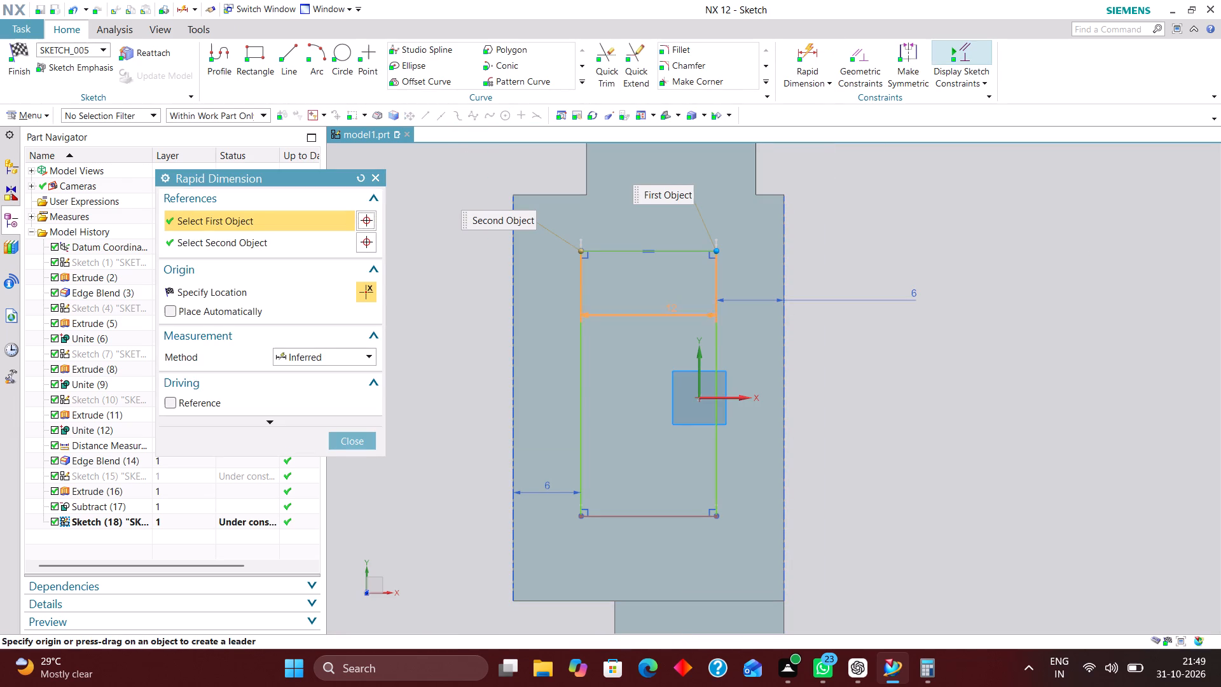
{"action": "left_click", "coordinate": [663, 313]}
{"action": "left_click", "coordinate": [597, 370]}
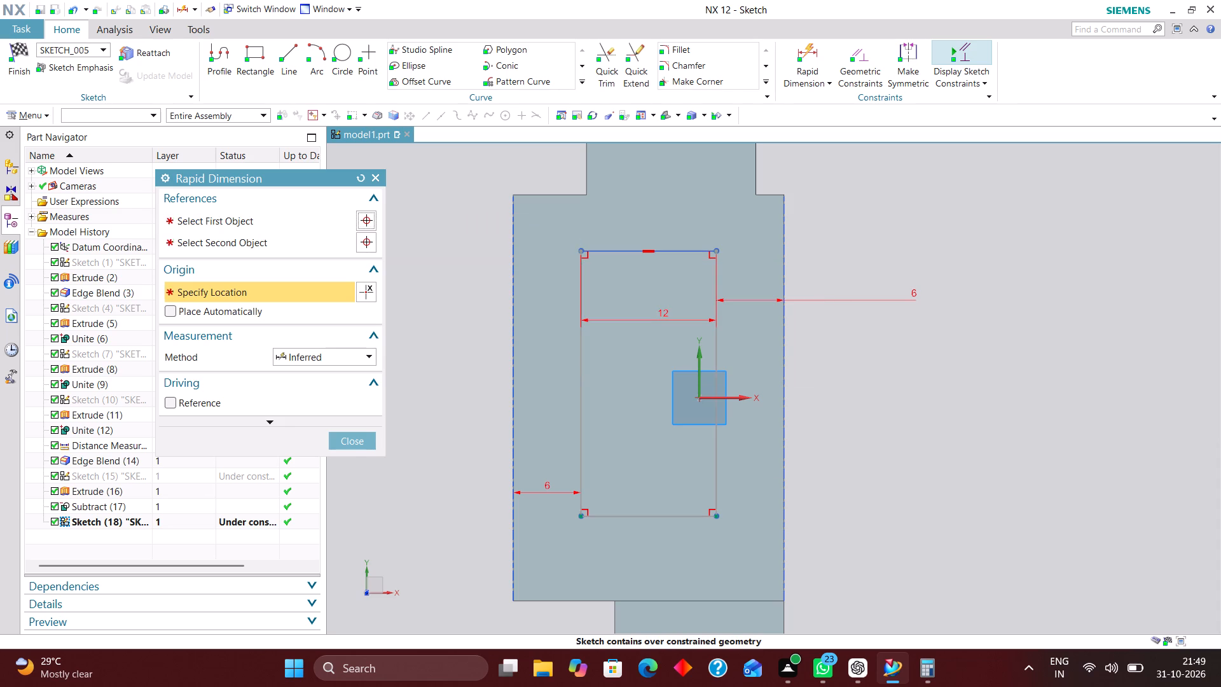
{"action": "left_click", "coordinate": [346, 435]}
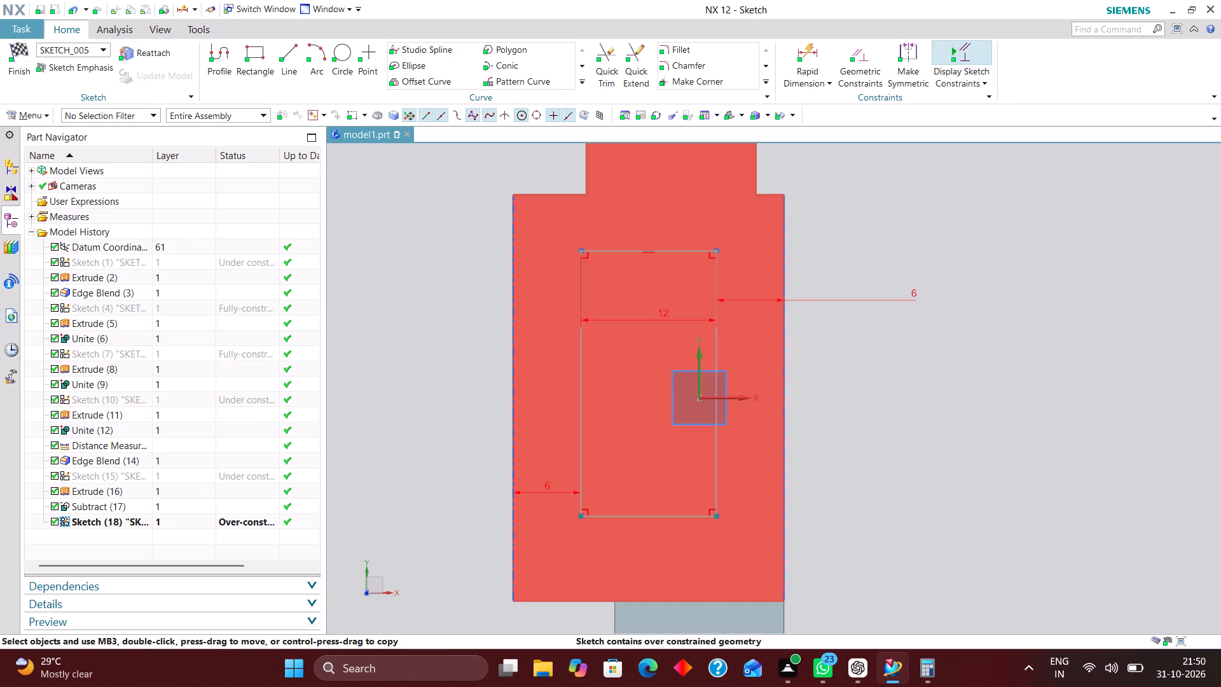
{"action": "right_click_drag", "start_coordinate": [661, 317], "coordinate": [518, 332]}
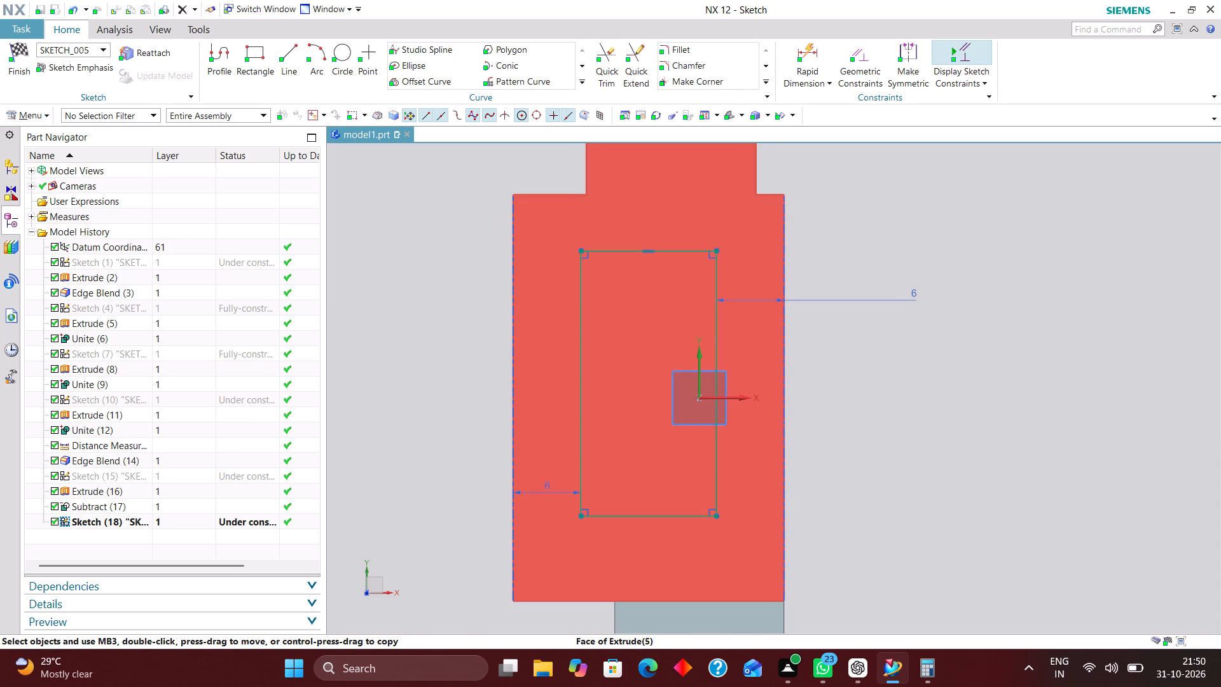
Dimension the distance from the rectangle's short side on the negative Y side to the middle block's adjacent edge as 6 mm.
{"action": "scroll", "coordinate": [614, 316], "scroll_direction": "down", "scroll_amount": 2}
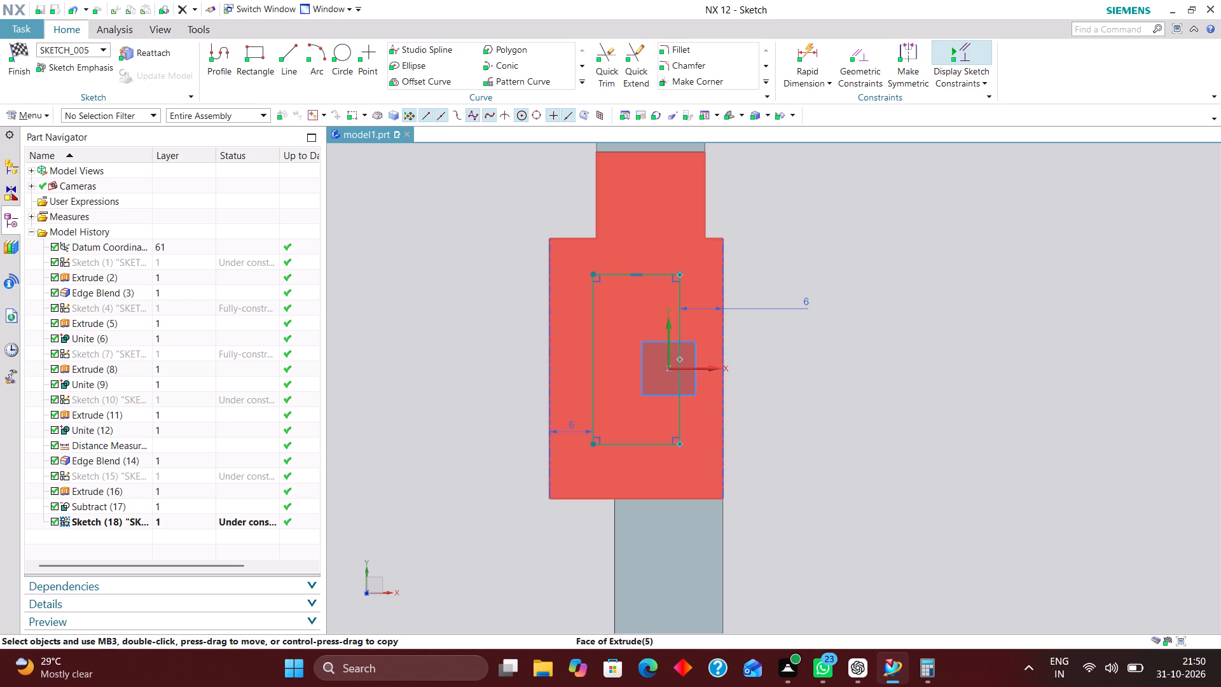
{"action": "left_click", "coordinate": [811, 46]}
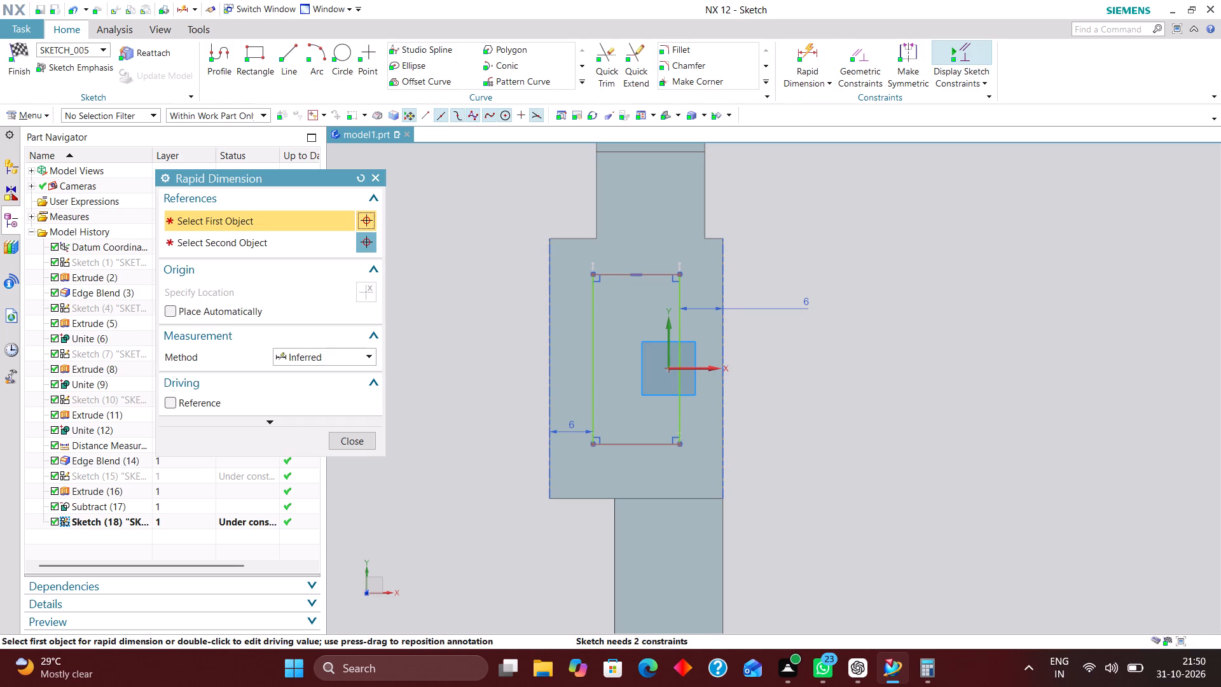
{"action": "left_click", "coordinate": [655, 499]}
{"action": "left_click", "coordinate": [660, 445]}
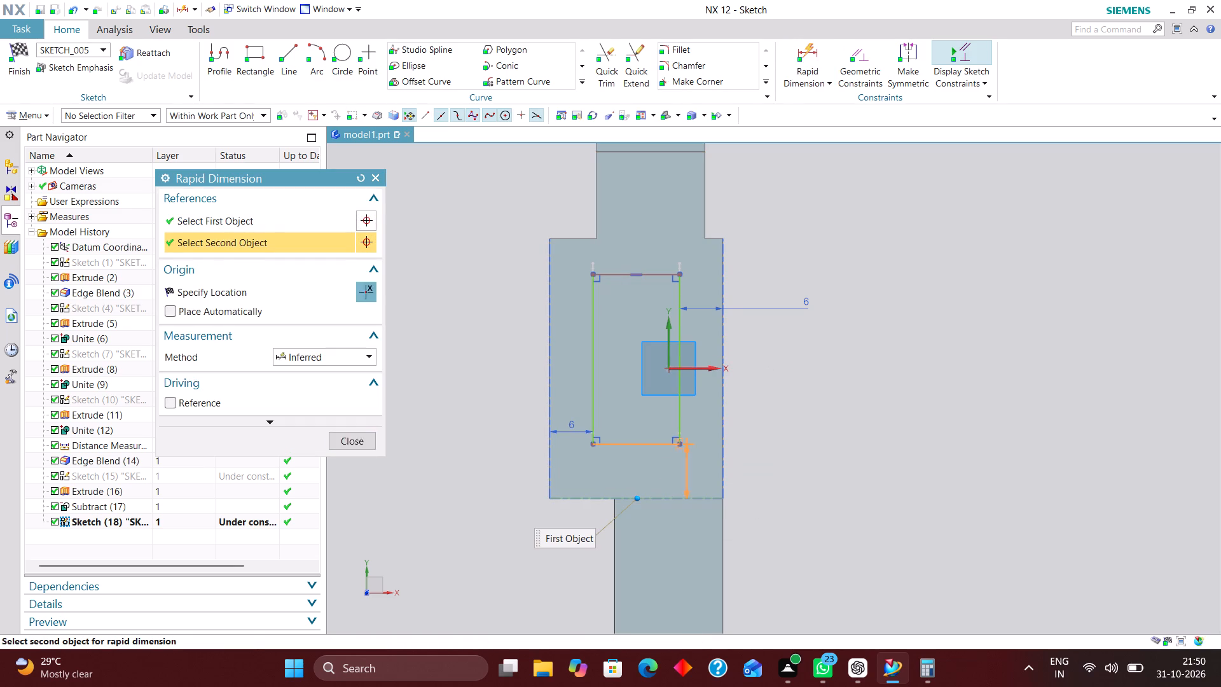
{"action": "left_click", "coordinate": [798, 476]}
{"action": "key", "text": "6"}
{"action": "key", "text": "Return"}
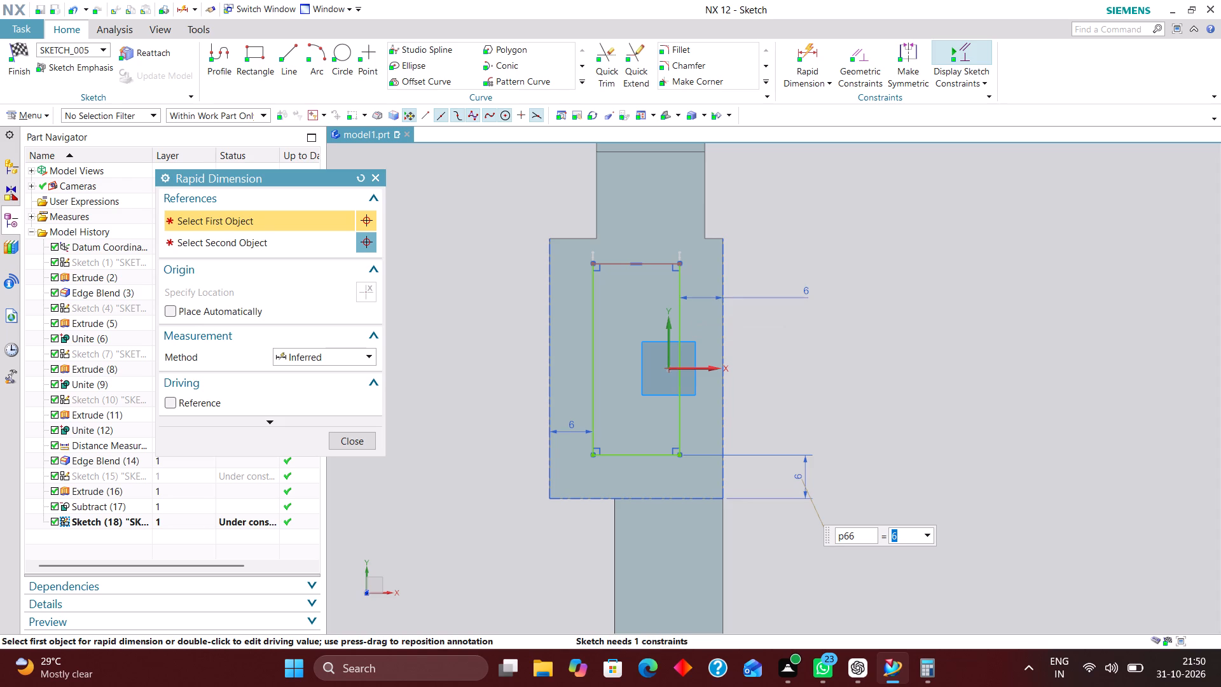
Dimension the distance from the rectangle's other short side to the middle block's edge on the positive Y side as 6 mm.
{"action": "scroll", "coordinate": [575, 231], "scroll_direction": "up", "scroll_amount": 3}
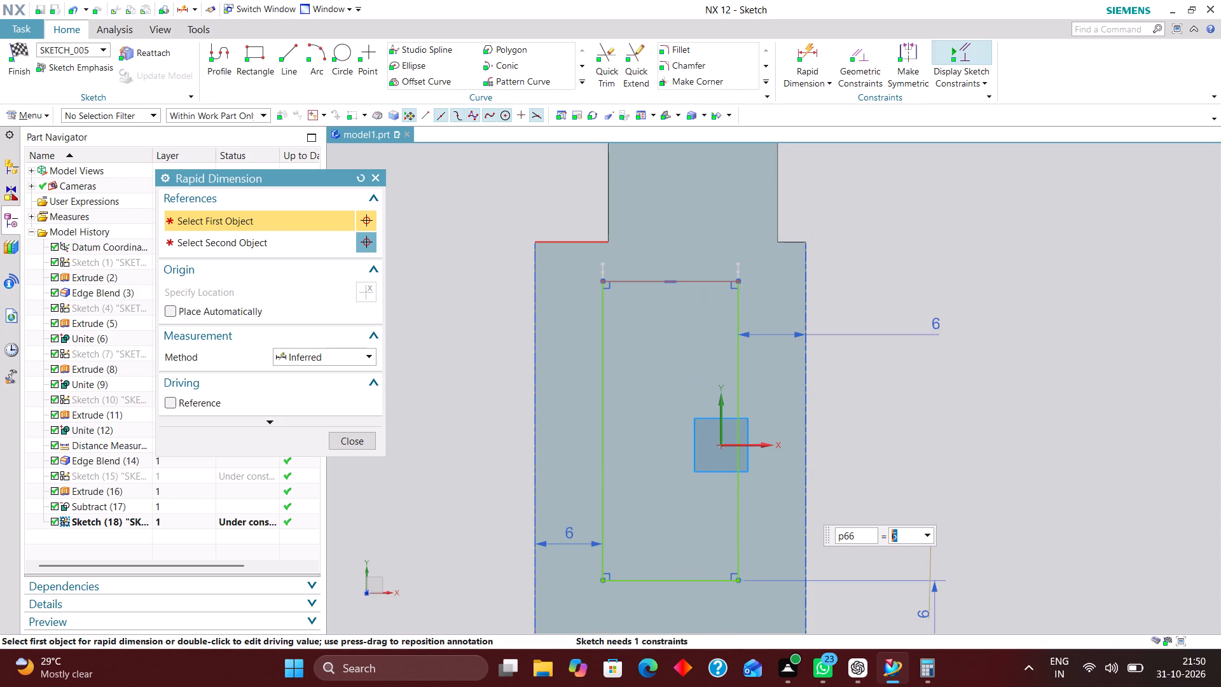
{"action": "left_click", "coordinate": [533, 242]}
{"action": "left_click", "coordinate": [651, 281]}
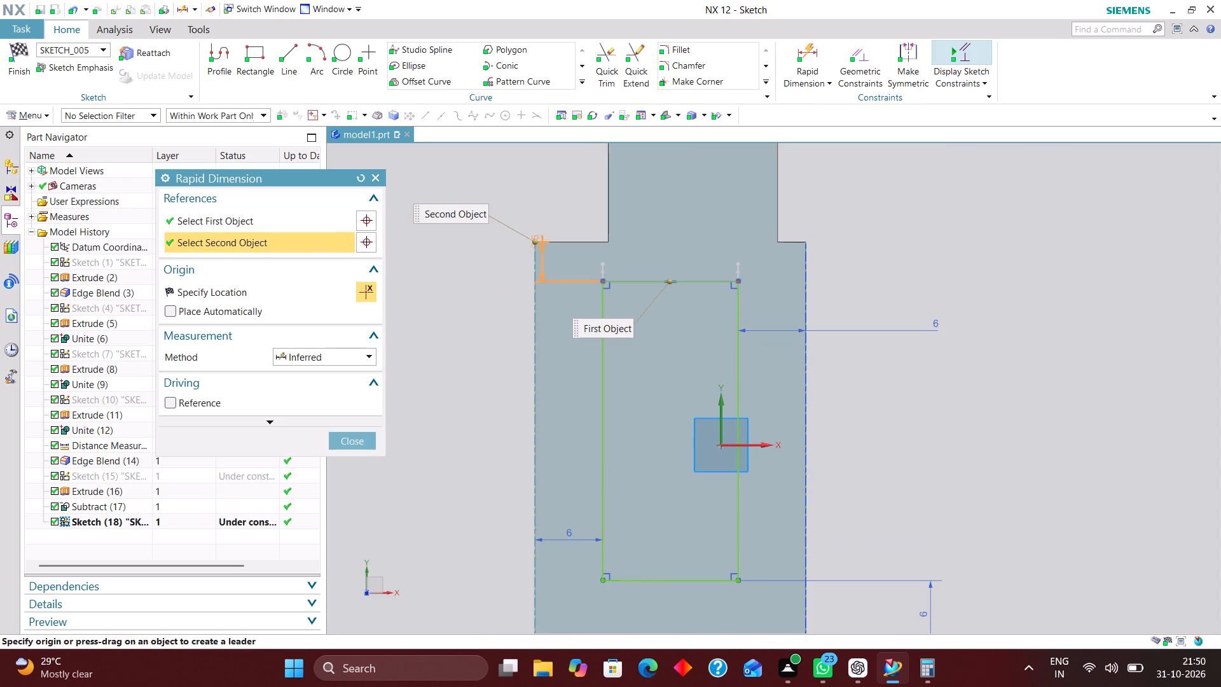
{"action": "left_click", "coordinate": [465, 261]}
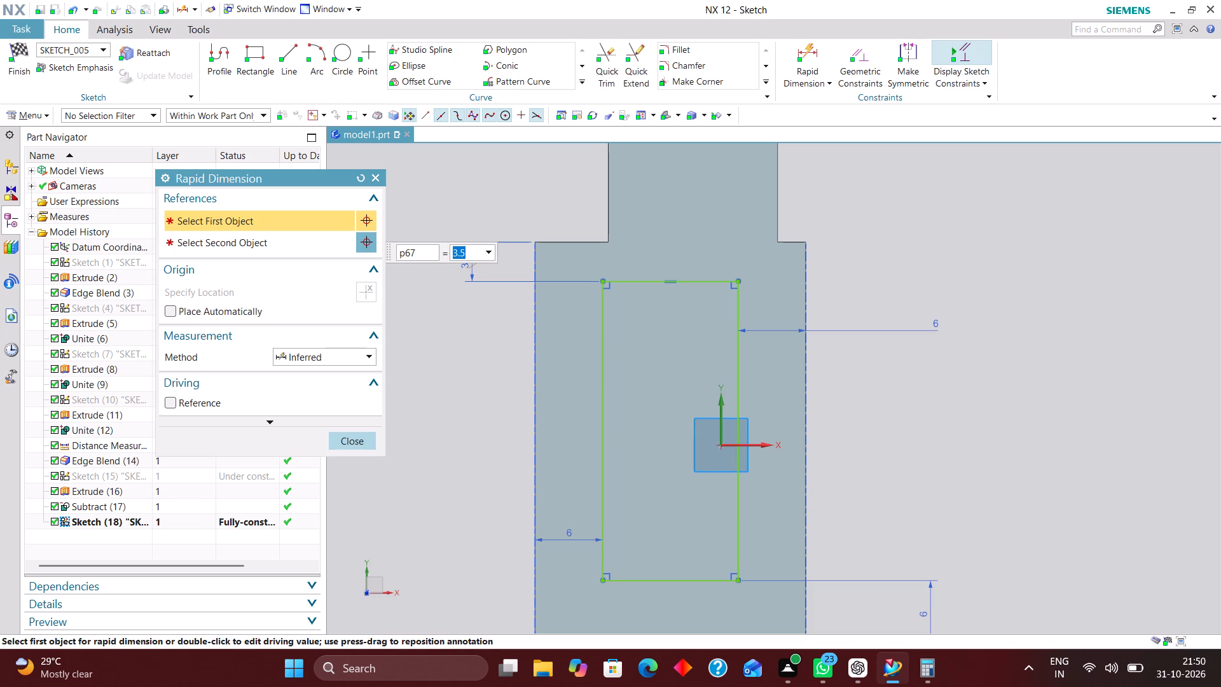
{"action": "key", "text": "6"}
{"action": "key", "text": "Return"}
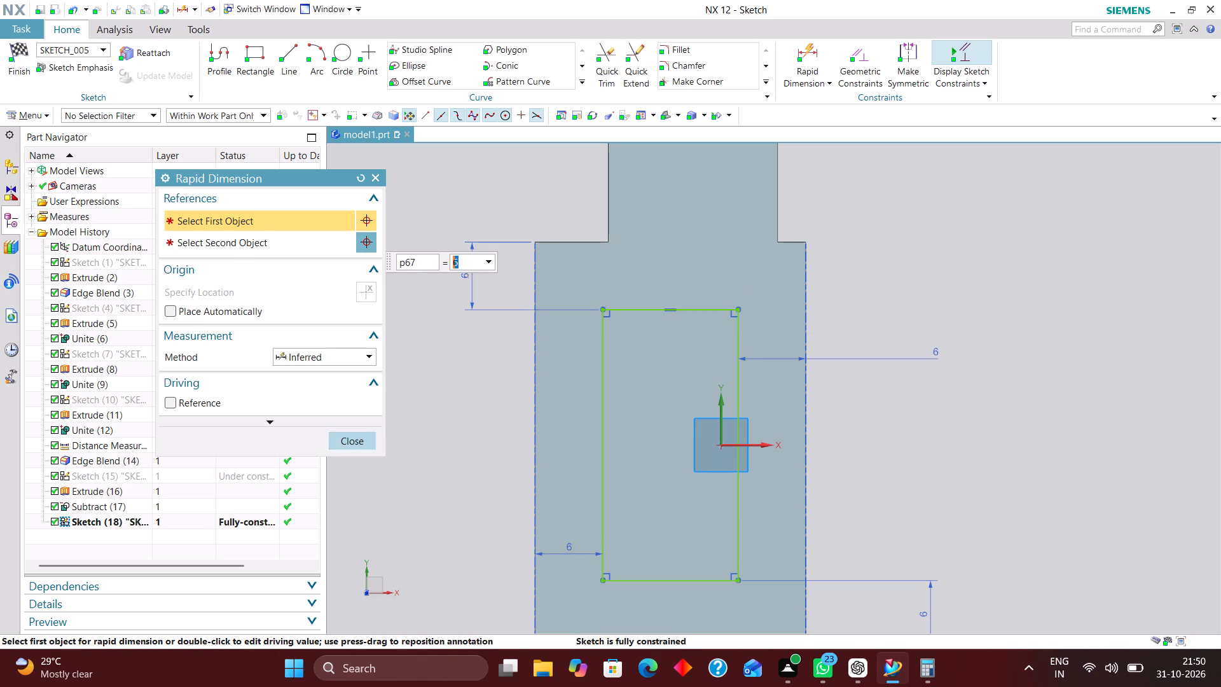
Finish the rectangle sketch on the middle block and return to modelling.
{"action": "left_click", "coordinate": [364, 444]}
{"action": "scroll", "coordinate": [662, 333], "scroll_direction": "down", "scroll_amount": 3}
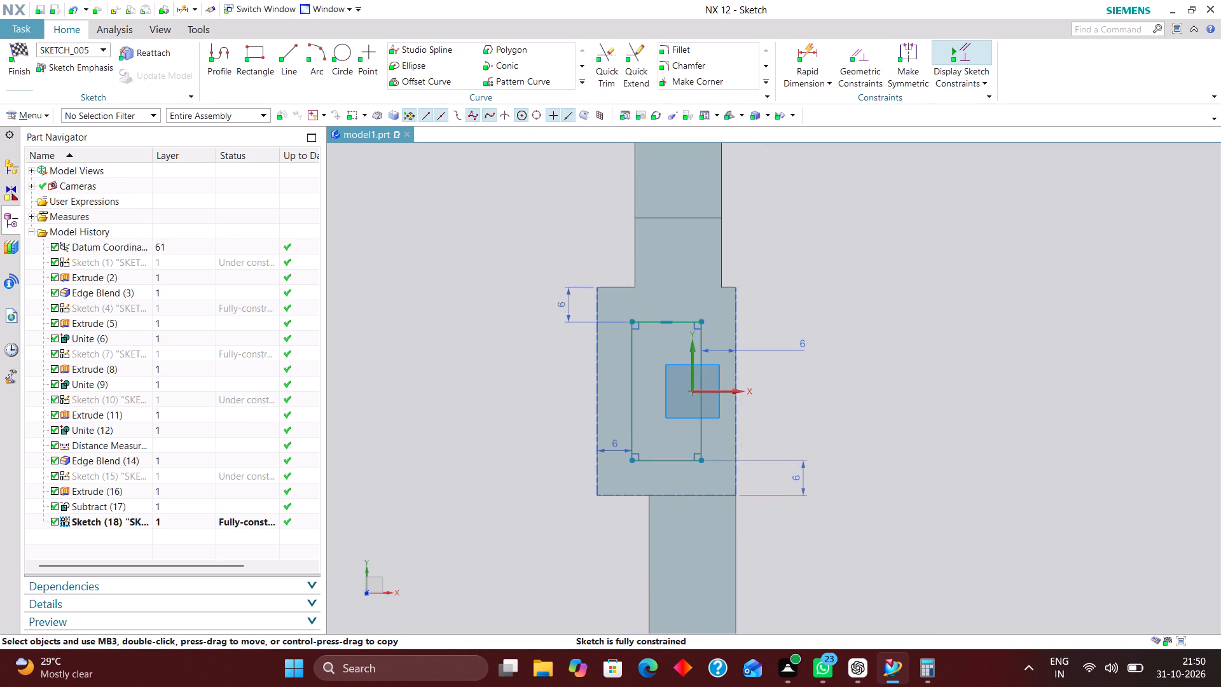
{"action": "left_click", "coordinate": [20, 53]}
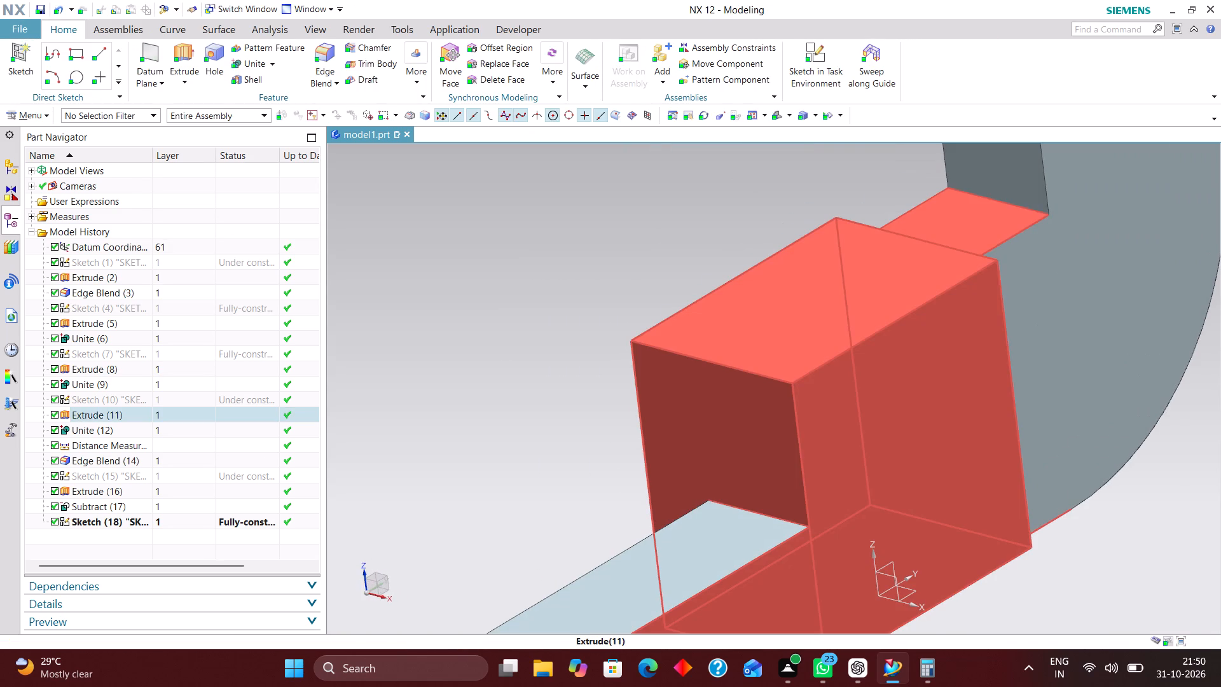
Extrude the middle block's rectangle sketch from -11 mm to 51 mm as a separate body with no Boolean.
{"action": "left_click", "coordinate": [186, 525]}
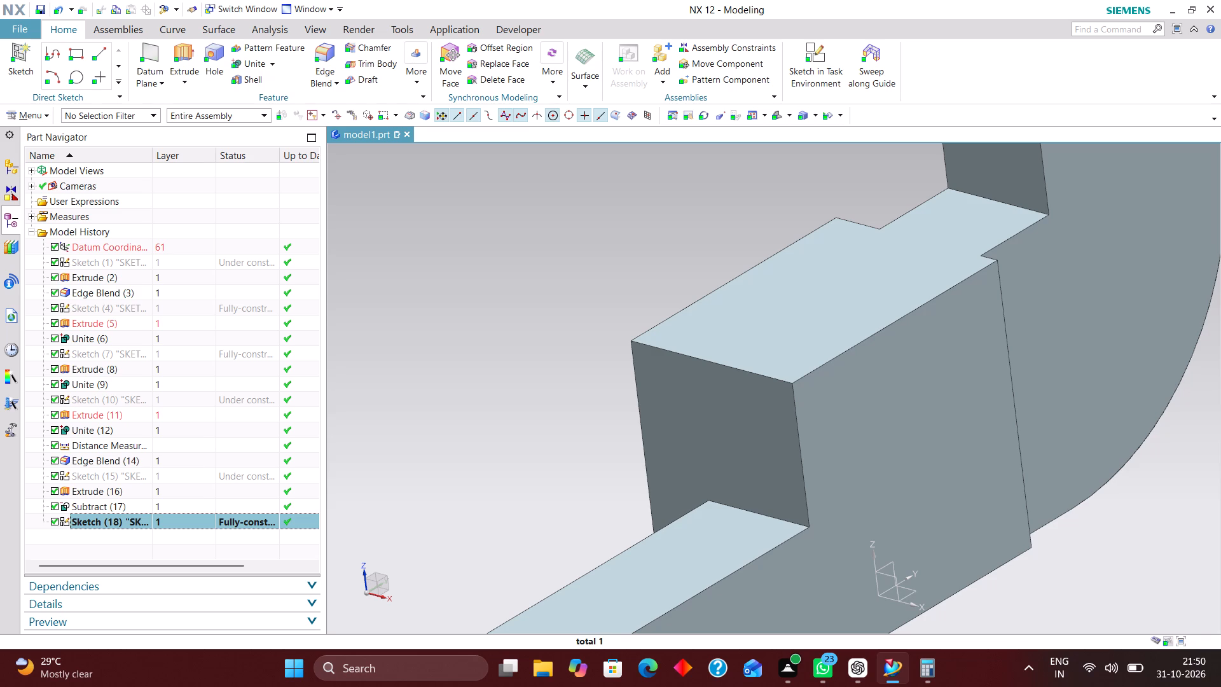
{"action": "left_click", "coordinate": [181, 46]}
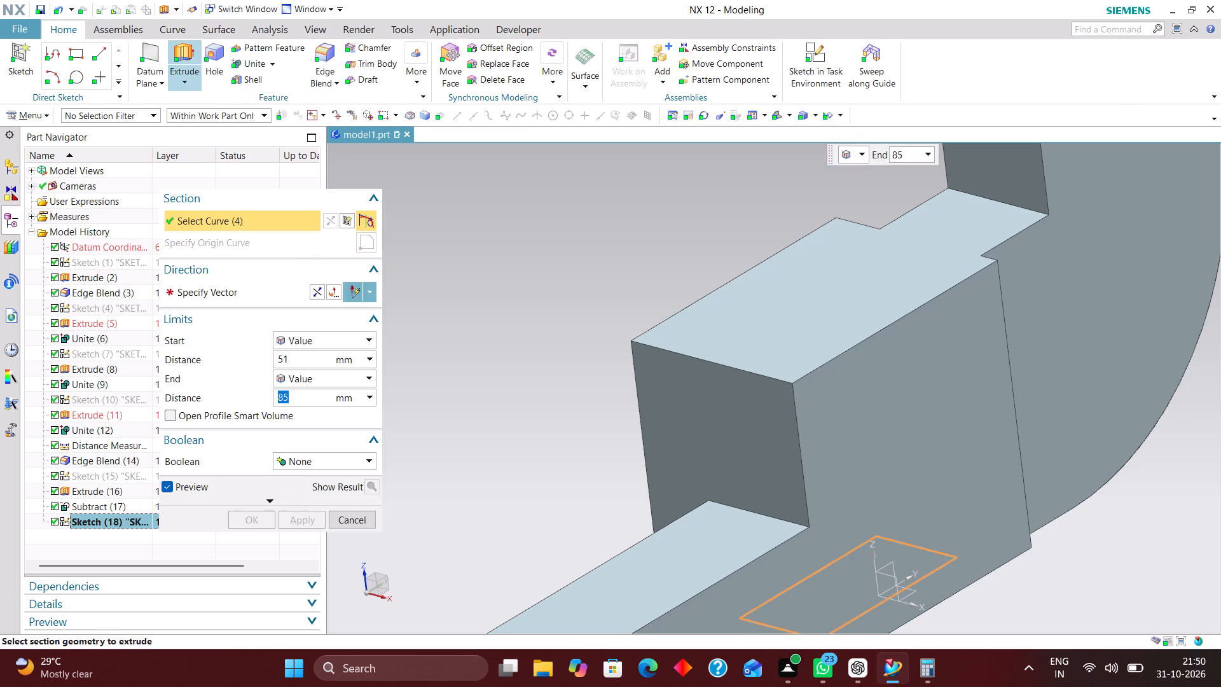
{"action": "scroll", "coordinate": [918, 424], "scroll_direction": "down", "scroll_amount": 2}
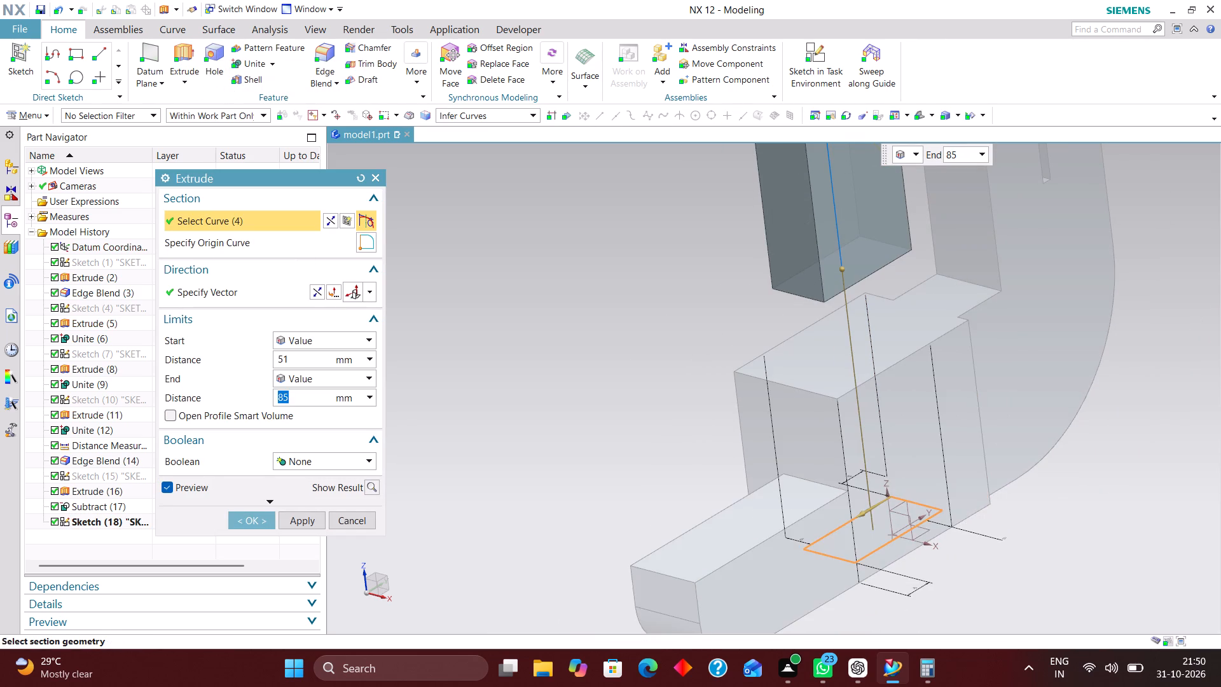
{"action": "middle_click_drag", "start_coordinate": [1052, 479], "coordinate": [1024, 462]}
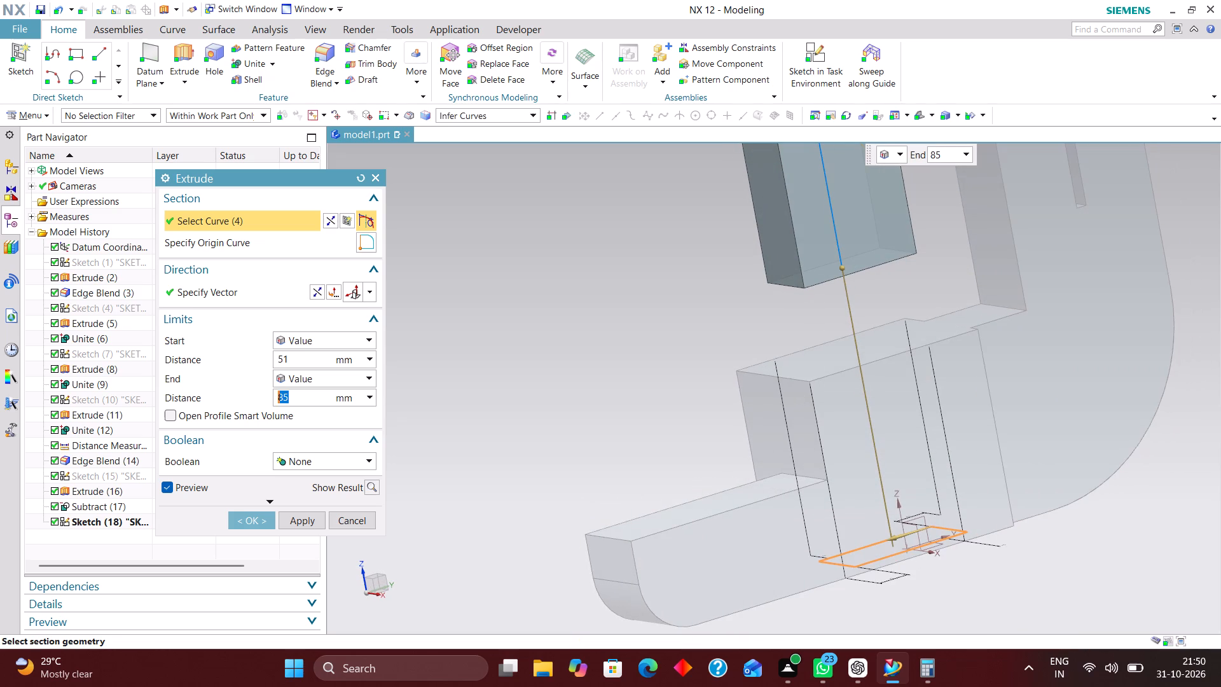
{"action": "left_click_drag", "start_coordinate": [842, 265], "coordinate": [938, 602]}
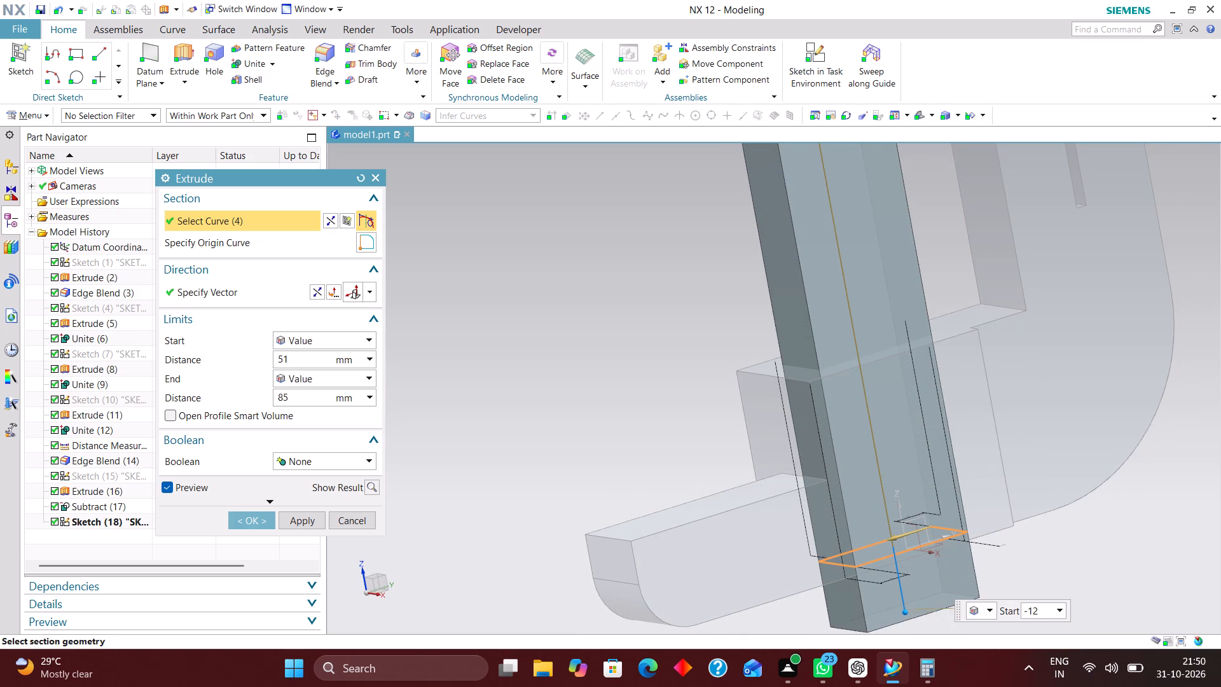
{"action": "left_click_drag", "start_coordinate": [938, 602], "coordinate": [938, 599]}
{"action": "scroll", "coordinate": [1014, 559], "scroll_direction": "down", "scroll_amount": 2}
{"action": "left_click_drag", "start_coordinate": [880, 246], "coordinate": [885, 274]}
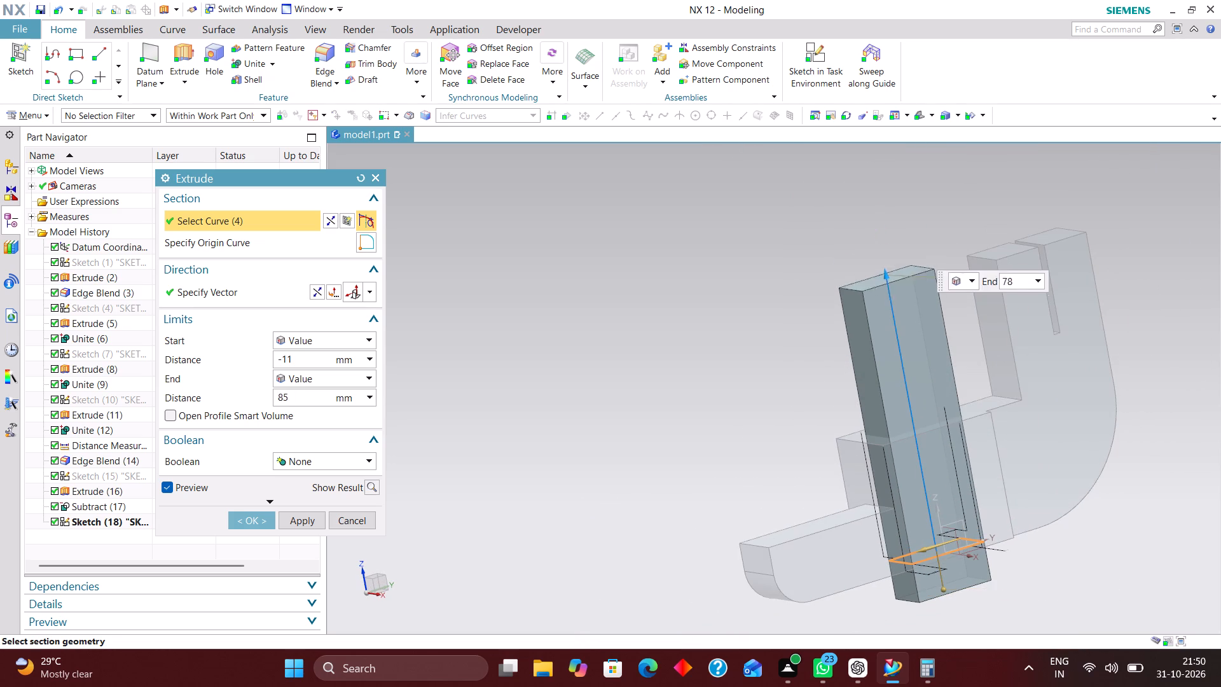
{"action": "left_click_drag", "start_coordinate": [885, 274], "coordinate": [911, 361]}
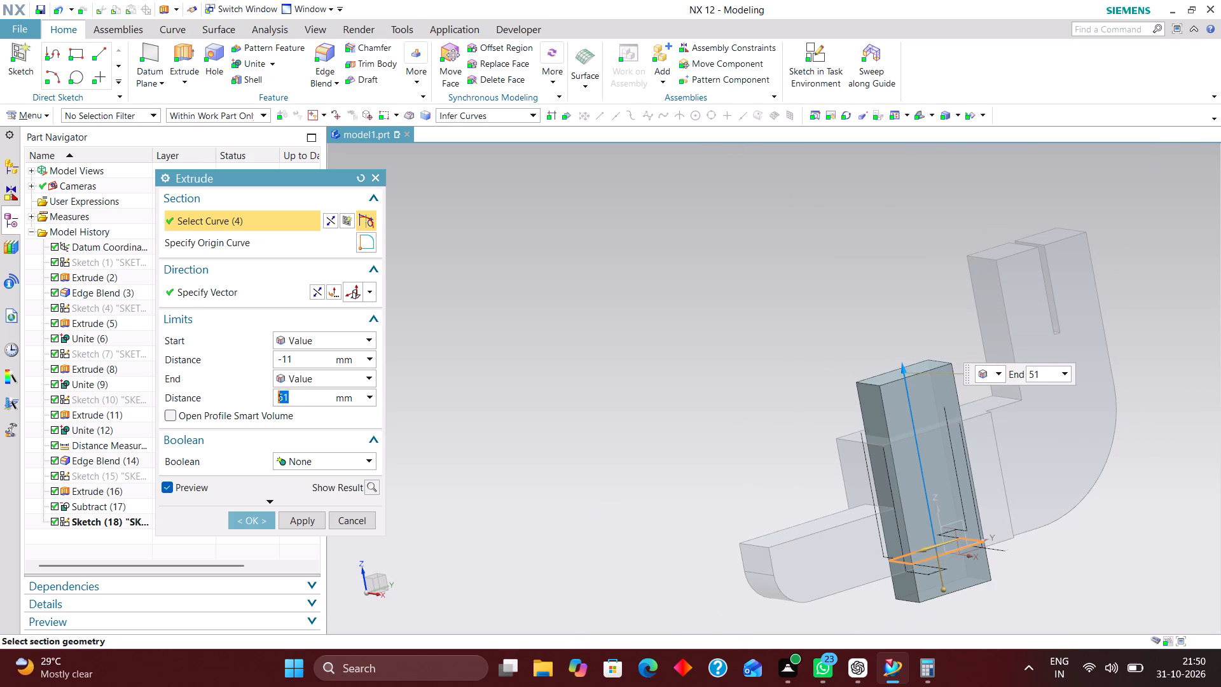
{"action": "left_click", "coordinate": [235, 522]}
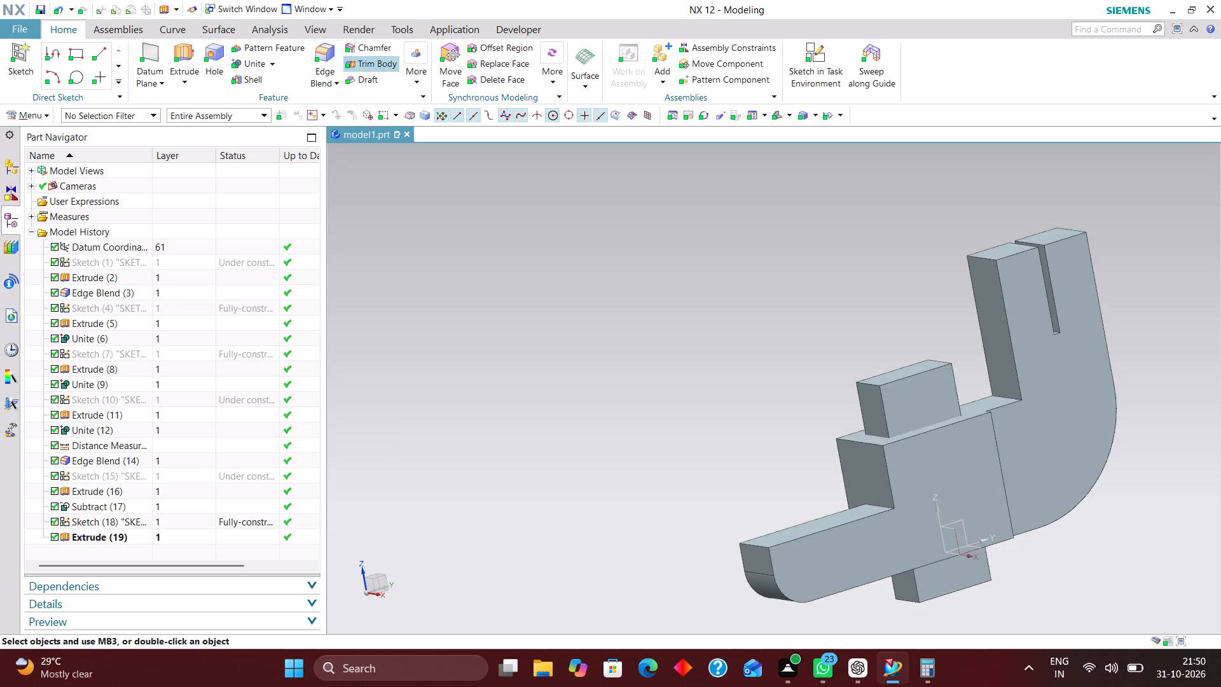
Subtract the extruded rectangular body from the bracket to cut the pocket through the middle block.
{"action": "left_click", "coordinate": [273, 63]}
{"action": "left_click", "coordinate": [284, 94]}
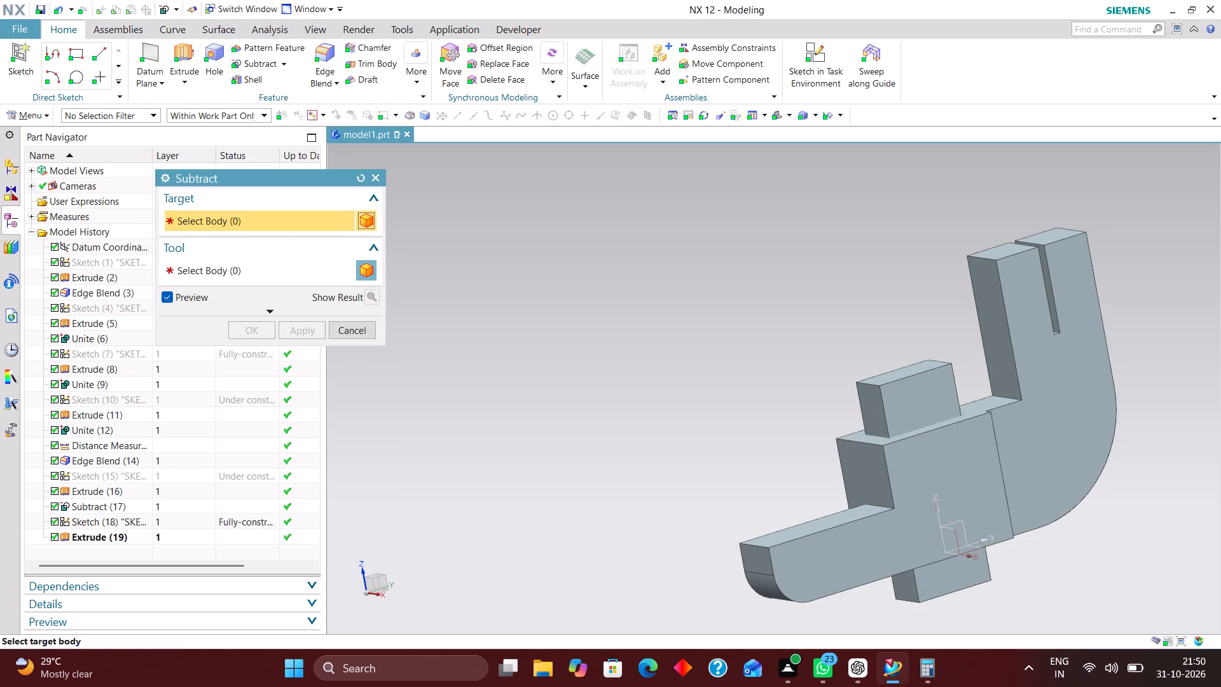
{"action": "left_click", "coordinate": [785, 550]}
{"action": "left_click", "coordinate": [948, 366]}
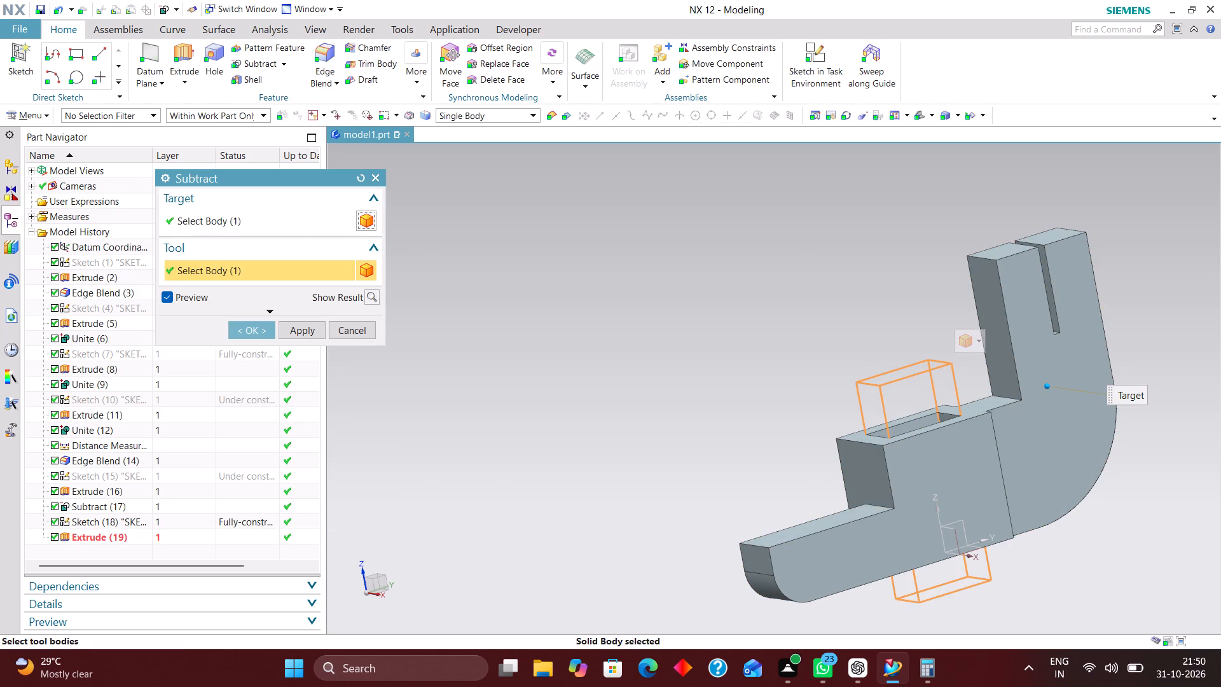
{"action": "left_click", "coordinate": [251, 330]}
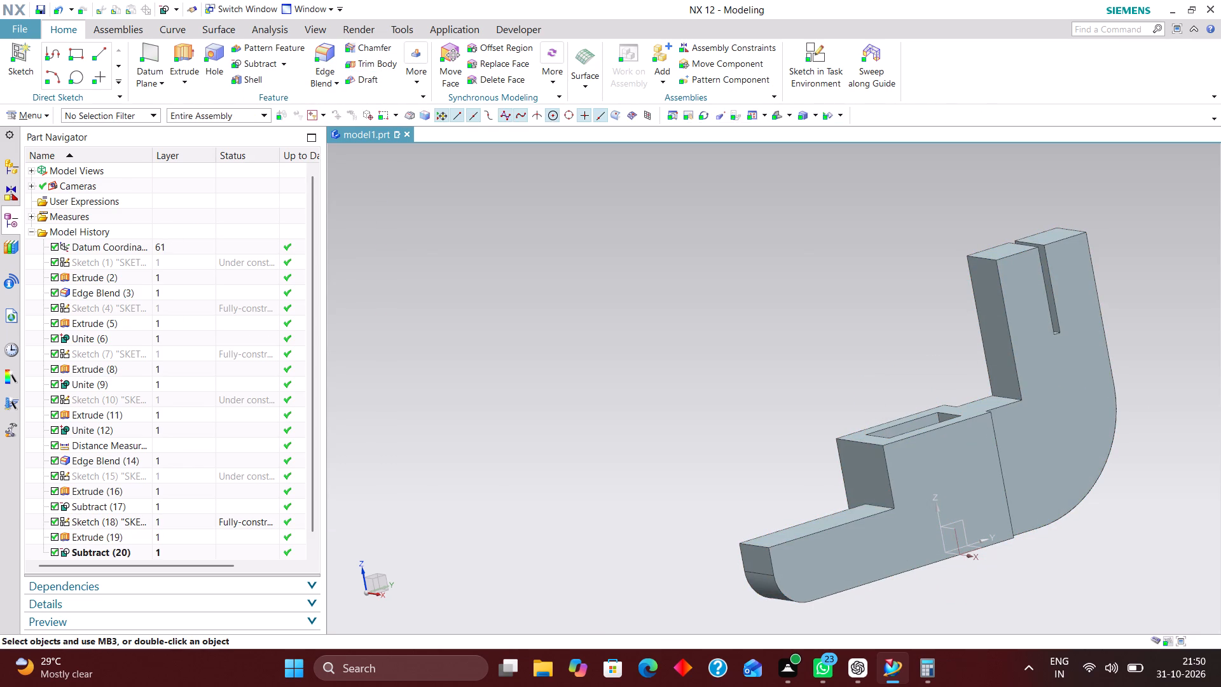
Examine the bracket from several angles, checking the middle block's rectangular opening, the lower leg and the slotted upright.
{"action": "left_click", "coordinate": [780, 118]}
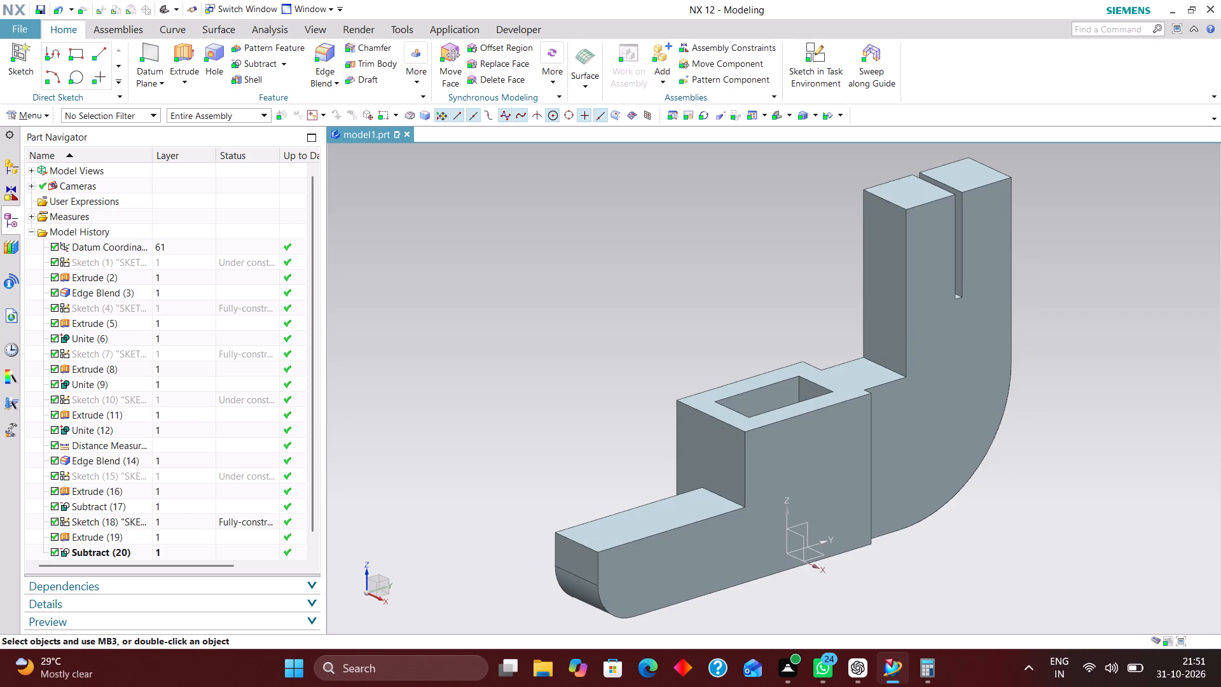
{"action": "scroll", "coordinate": [1065, 323], "scroll_direction": "down", "scroll_amount": 2}
{"action": "scroll", "coordinate": [868, 433], "scroll_direction": "up", "scroll_amount": 2}
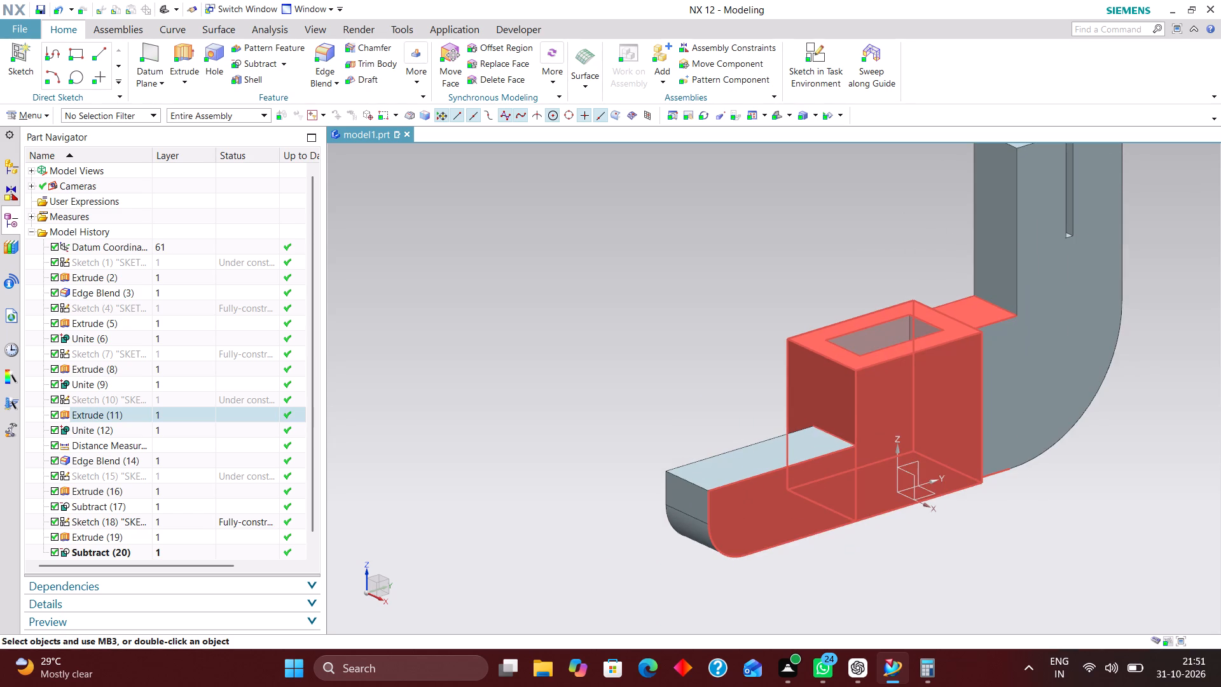
{"action": "middle_click_drag", "start_coordinate": [1051, 444], "coordinate": [1091, 459]}
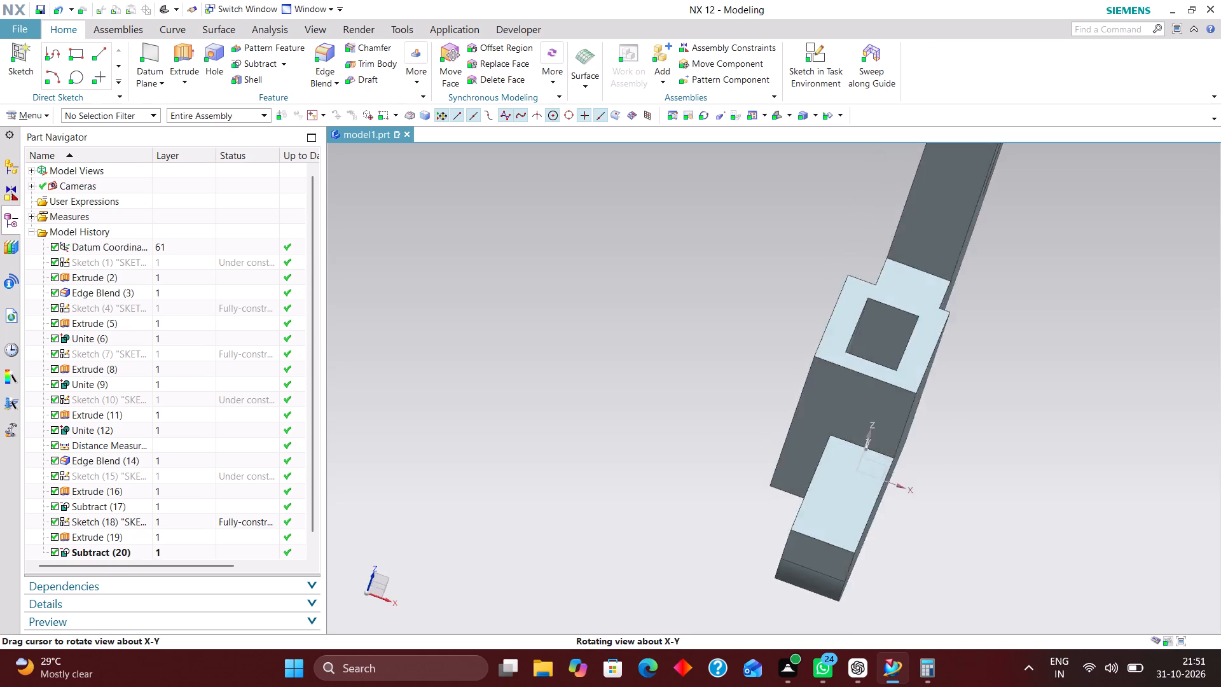
{"action": "middle_click_drag", "start_coordinate": [1091, 459], "coordinate": [1083, 462]}
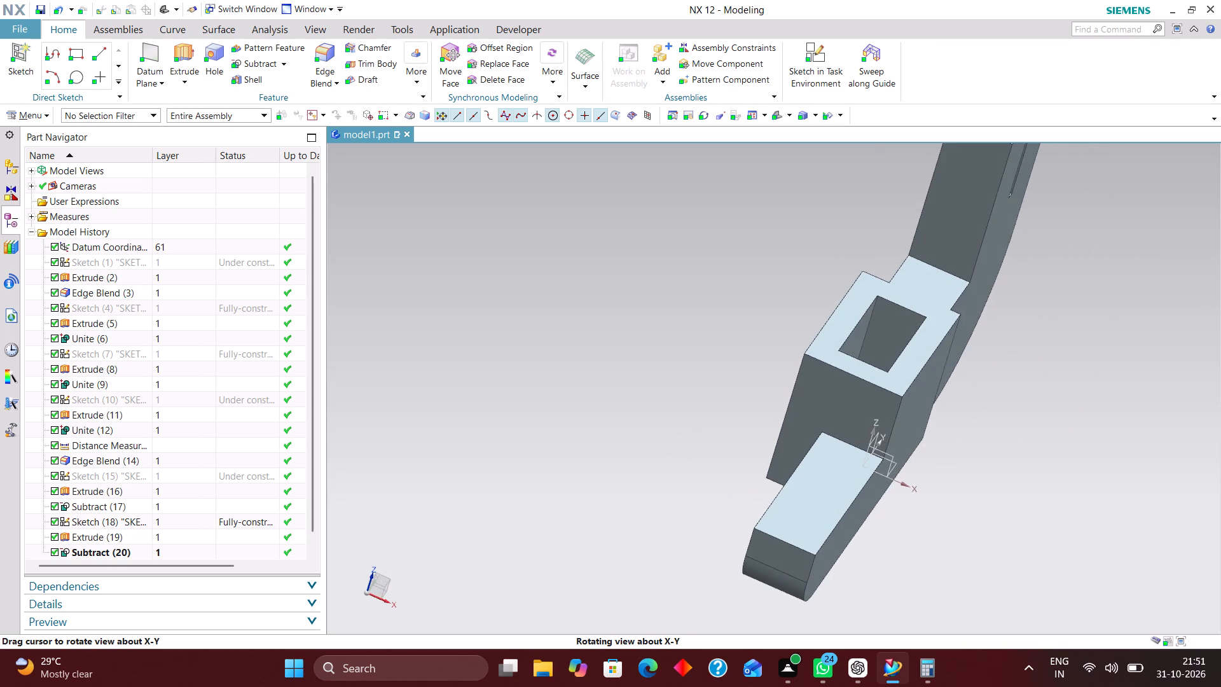
{"action": "middle_click_drag", "start_coordinate": [1083, 462], "coordinate": [1084, 471]}
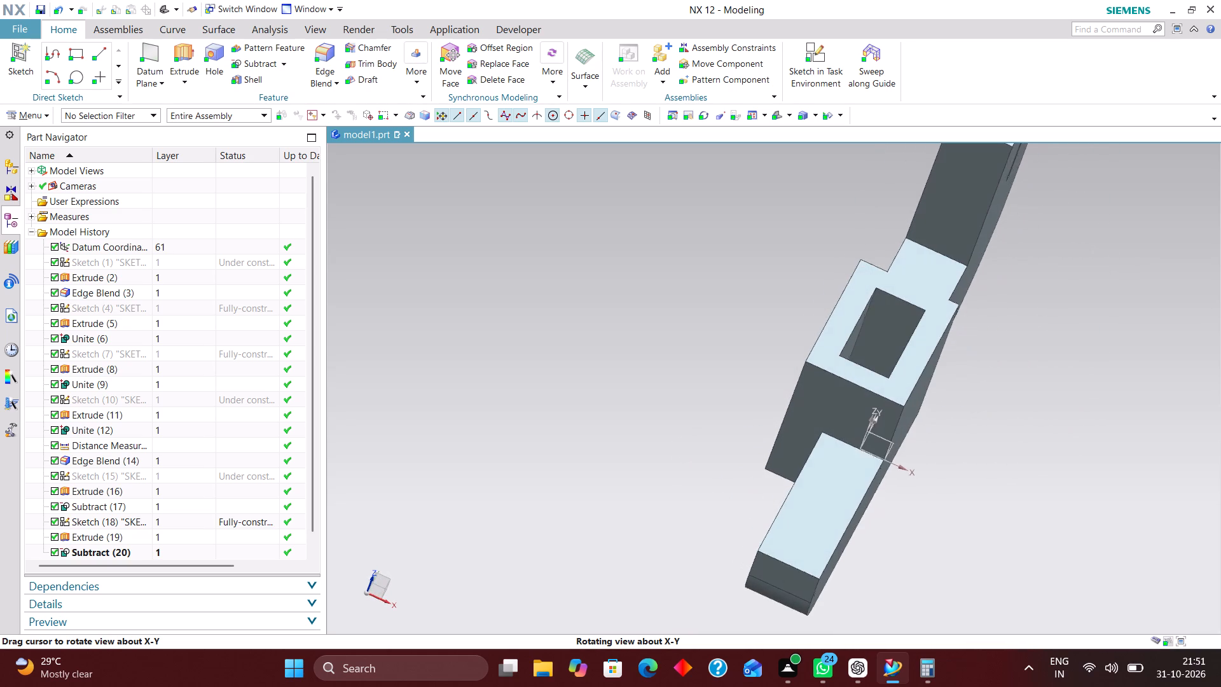
{"action": "middle_click_drag", "start_coordinate": [1084, 471], "coordinate": [1073, 450]}
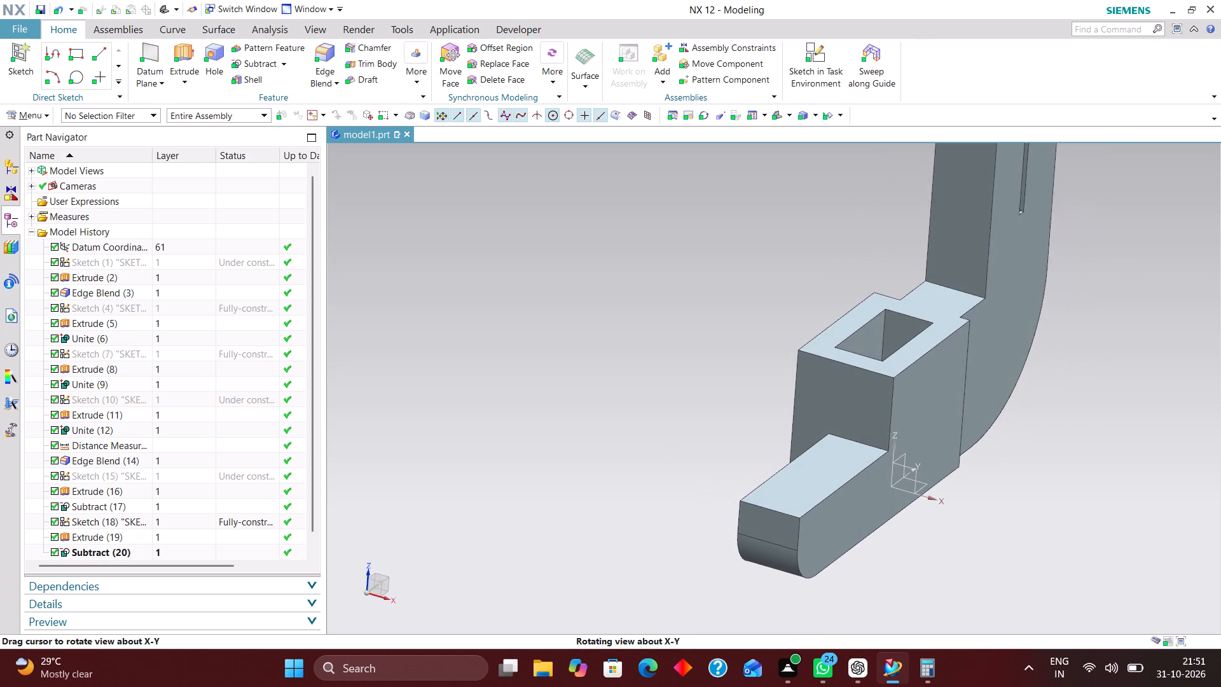
{"action": "middle_click_drag", "start_coordinate": [1073, 450], "coordinate": [1064, 451]}
{"action": "scroll", "coordinate": [1079, 446], "scroll_direction": "up", "scroll_amount": 1}
{"action": "scroll", "coordinate": [1098, 458], "scroll_direction": "down", "scroll_amount": 3}
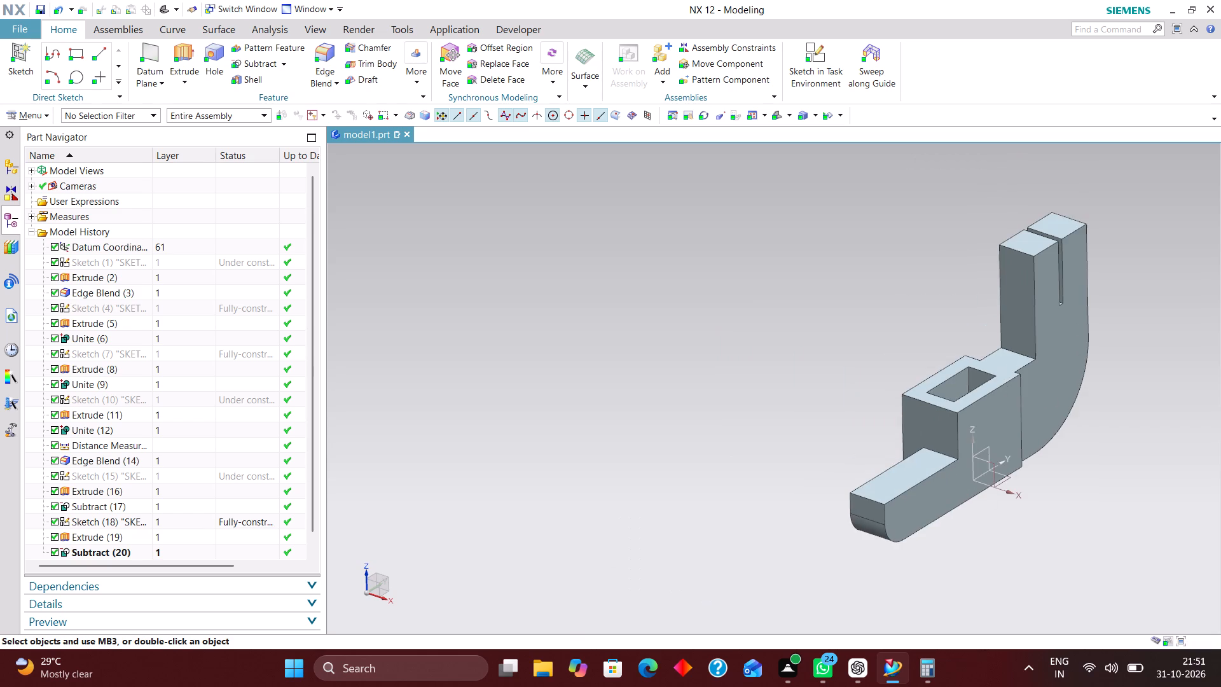
{"action": "scroll", "coordinate": [1138, 448], "scroll_direction": "down", "scroll_amount": 1}
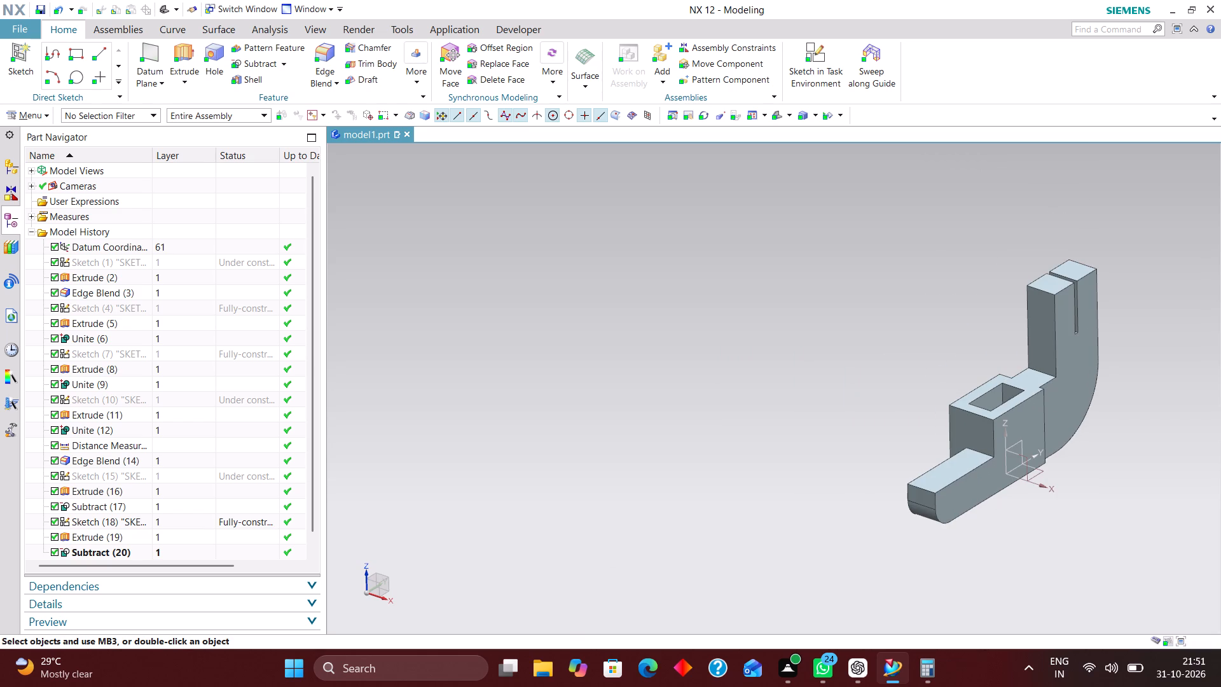
{"action": "middle_click_drag", "start_coordinate": [1019, 500], "coordinate": [1003, 490]}
{"action": "scroll", "coordinate": [1003, 490], "scroll_direction": "up", "scroll_amount": 1}
{"action": "scroll", "coordinate": [923, 494], "scroll_direction": "up", "scroll_amount": 3}
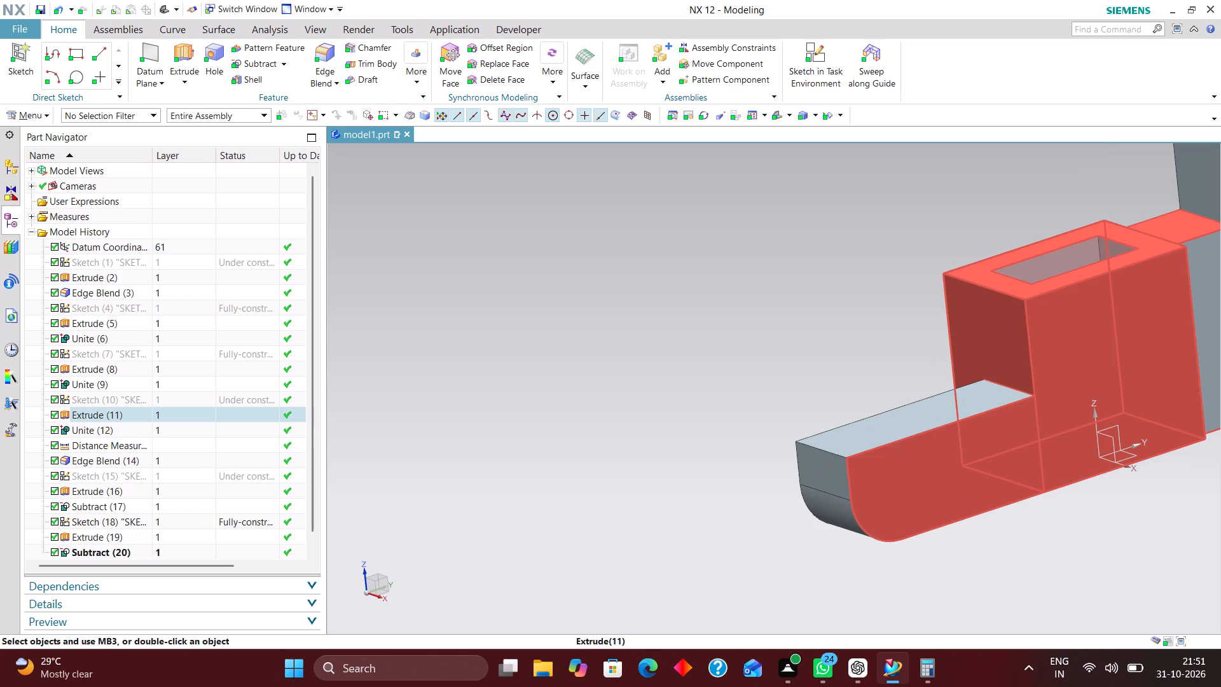
{"action": "scroll", "coordinate": [878, 364], "scroll_direction": "down", "scroll_amount": 1}
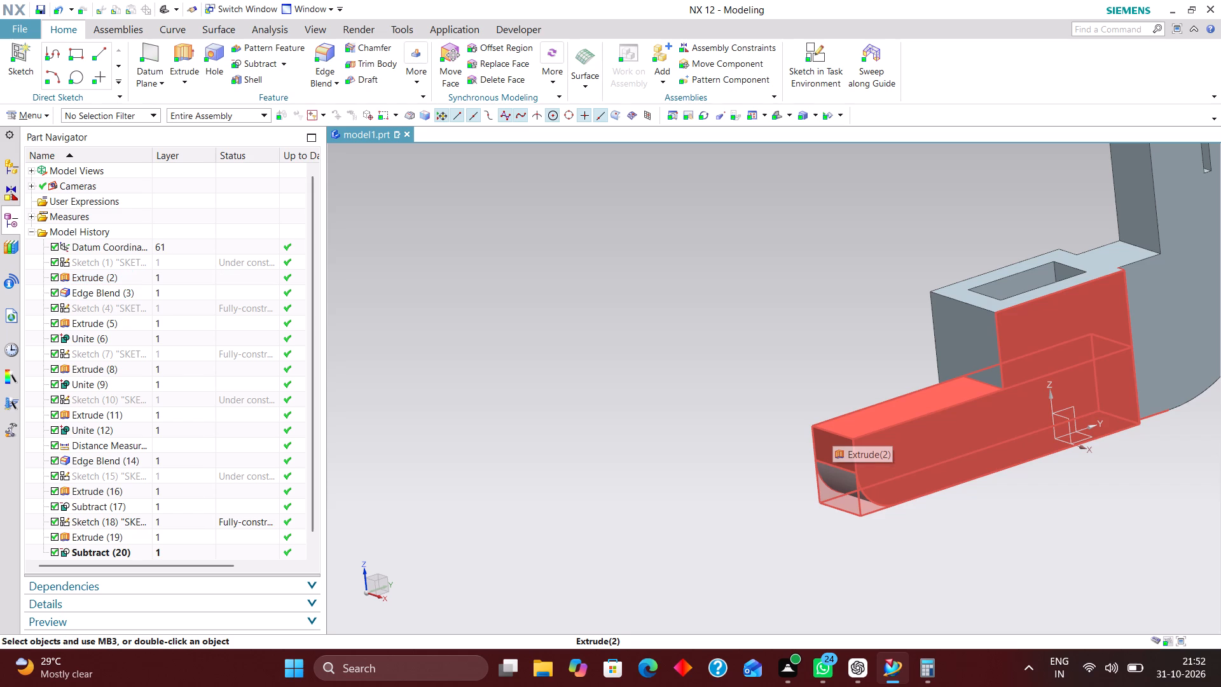
{"action": "scroll", "coordinate": [830, 360], "scroll_direction": "down", "scroll_amount": 3}
{"action": "scroll", "coordinate": [900, 291], "scroll_direction": "up", "scroll_amount": 3}
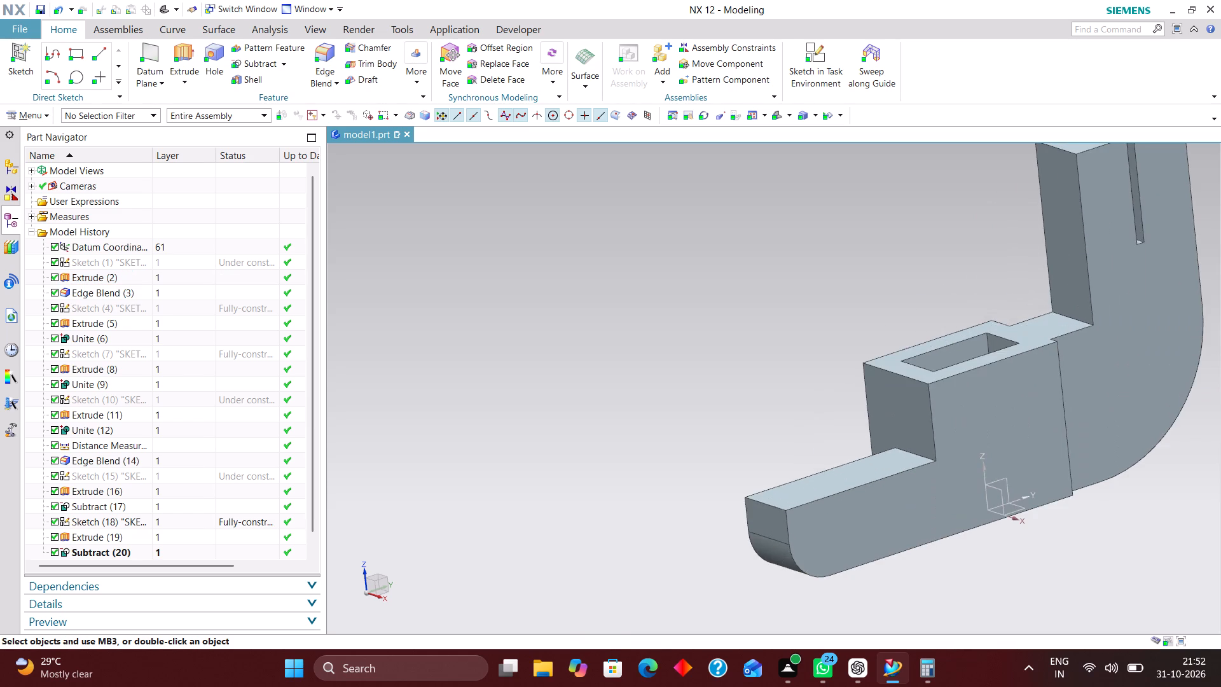
{"action": "middle_click_drag", "start_coordinate": [894, 291], "coordinate": [914, 287]}
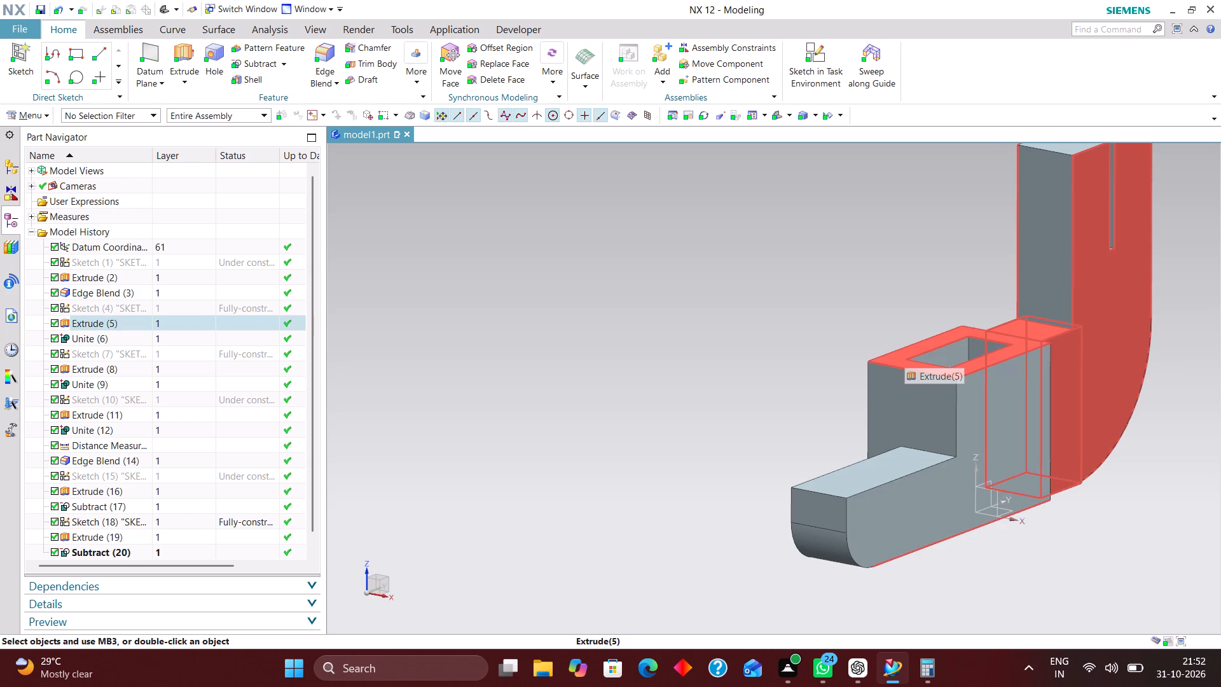
Reopen the base leg's side-profile sketch, the first sketch in the model history, for editing.
{"action": "scroll", "coordinate": [225, 388], "scroll_direction": "down", "scroll_amount": 3}
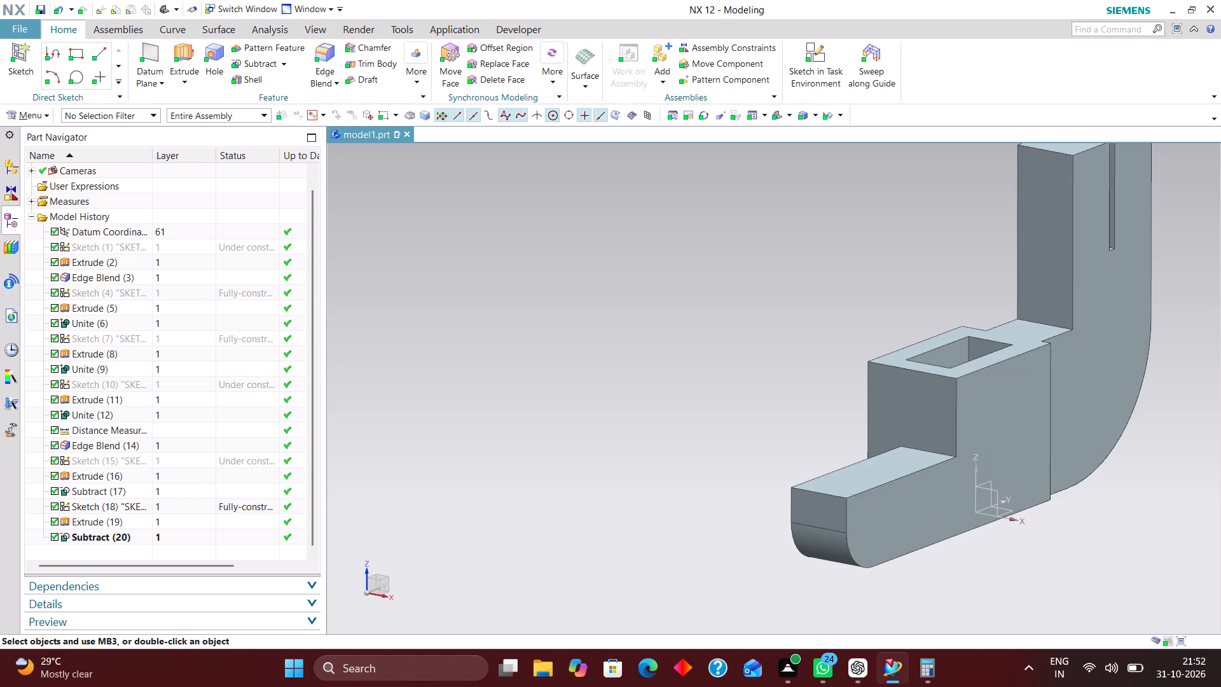
{"action": "left_click", "coordinate": [183, 247]}
{"action": "right_click", "coordinate": [183, 247]}
{"action": "left_click", "coordinate": [266, 319]}
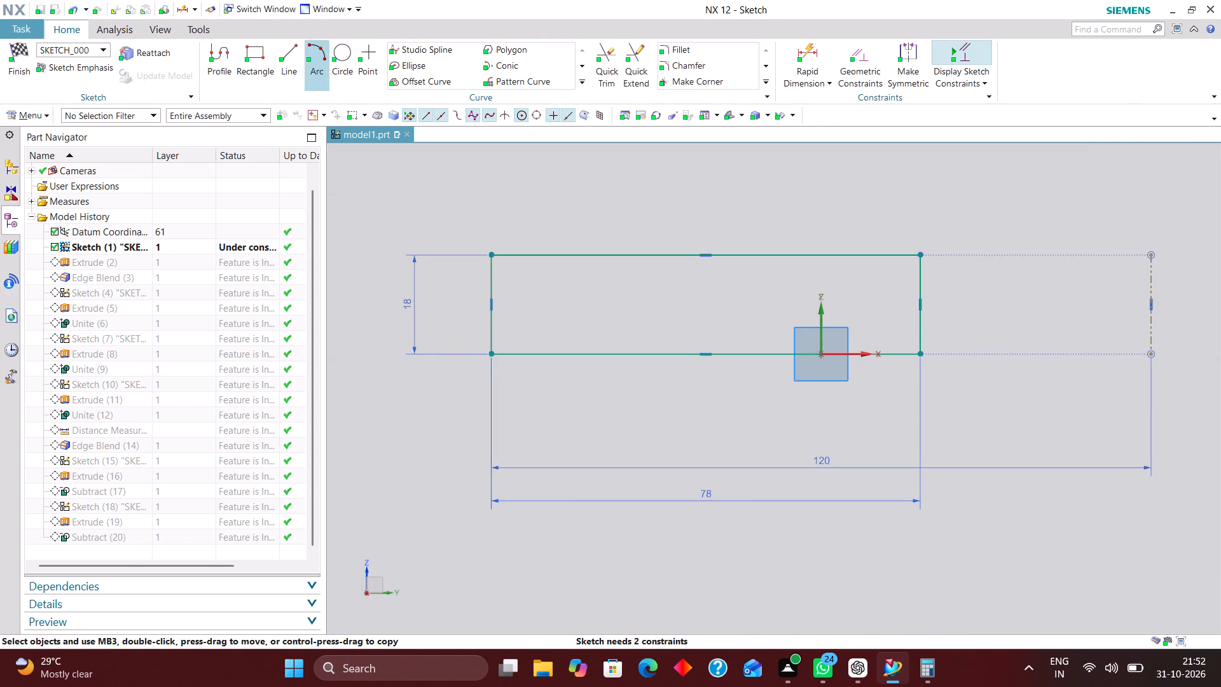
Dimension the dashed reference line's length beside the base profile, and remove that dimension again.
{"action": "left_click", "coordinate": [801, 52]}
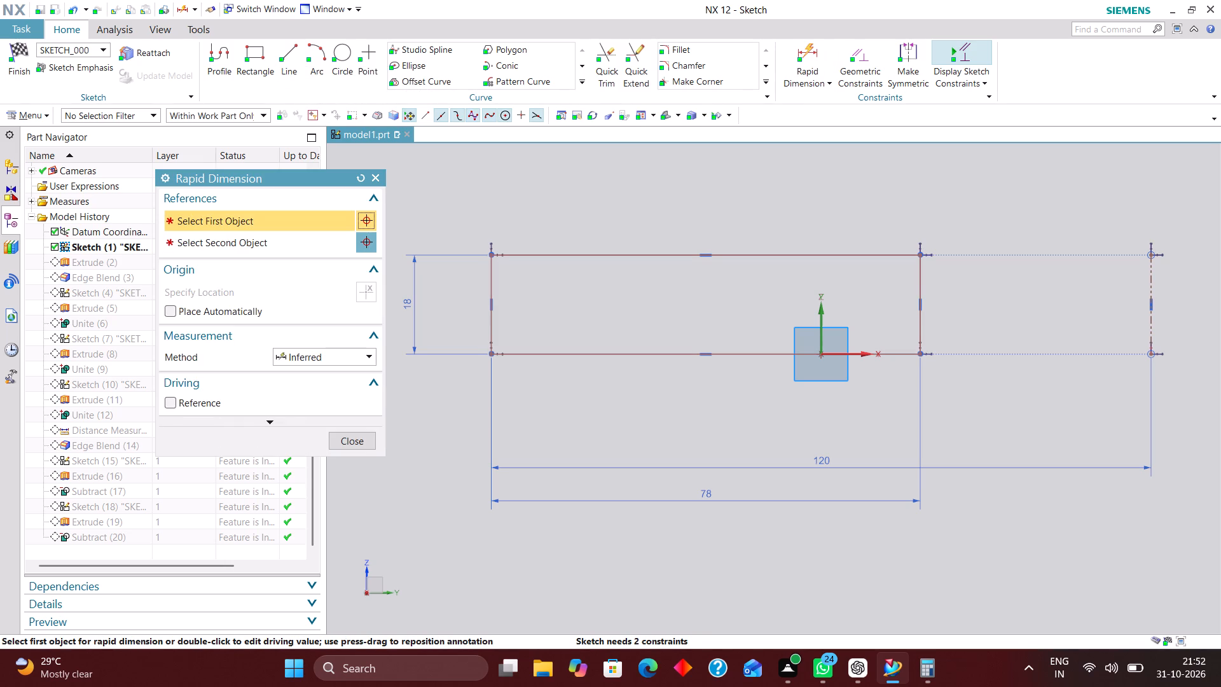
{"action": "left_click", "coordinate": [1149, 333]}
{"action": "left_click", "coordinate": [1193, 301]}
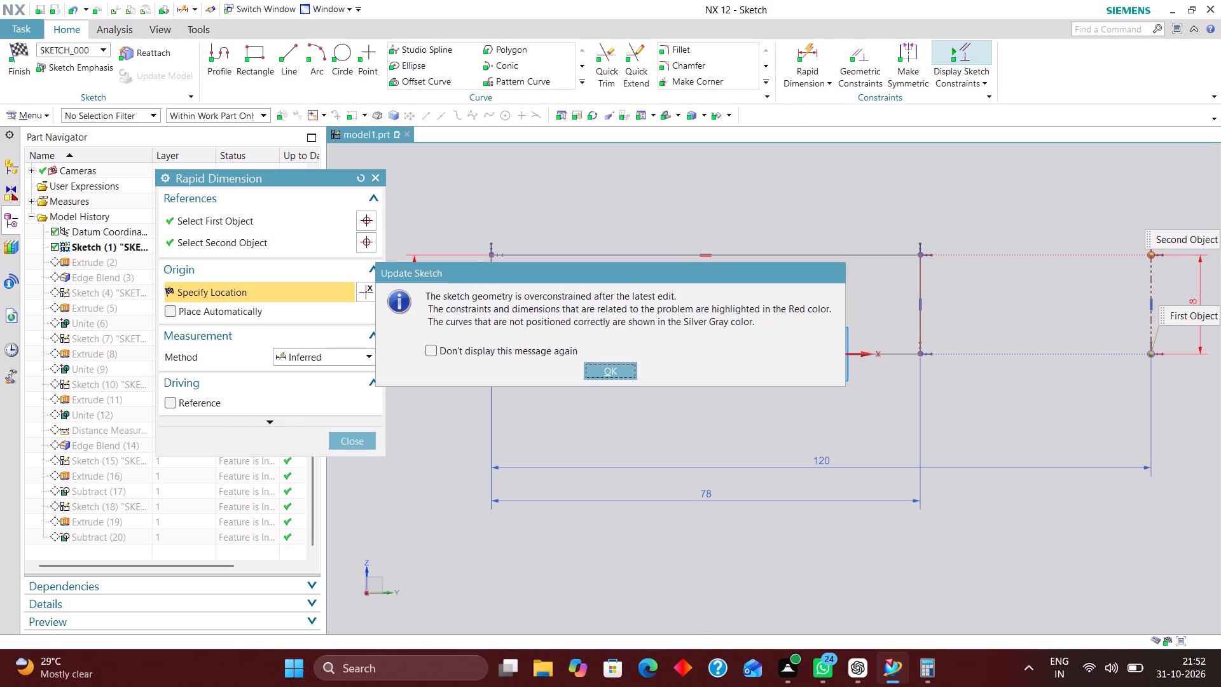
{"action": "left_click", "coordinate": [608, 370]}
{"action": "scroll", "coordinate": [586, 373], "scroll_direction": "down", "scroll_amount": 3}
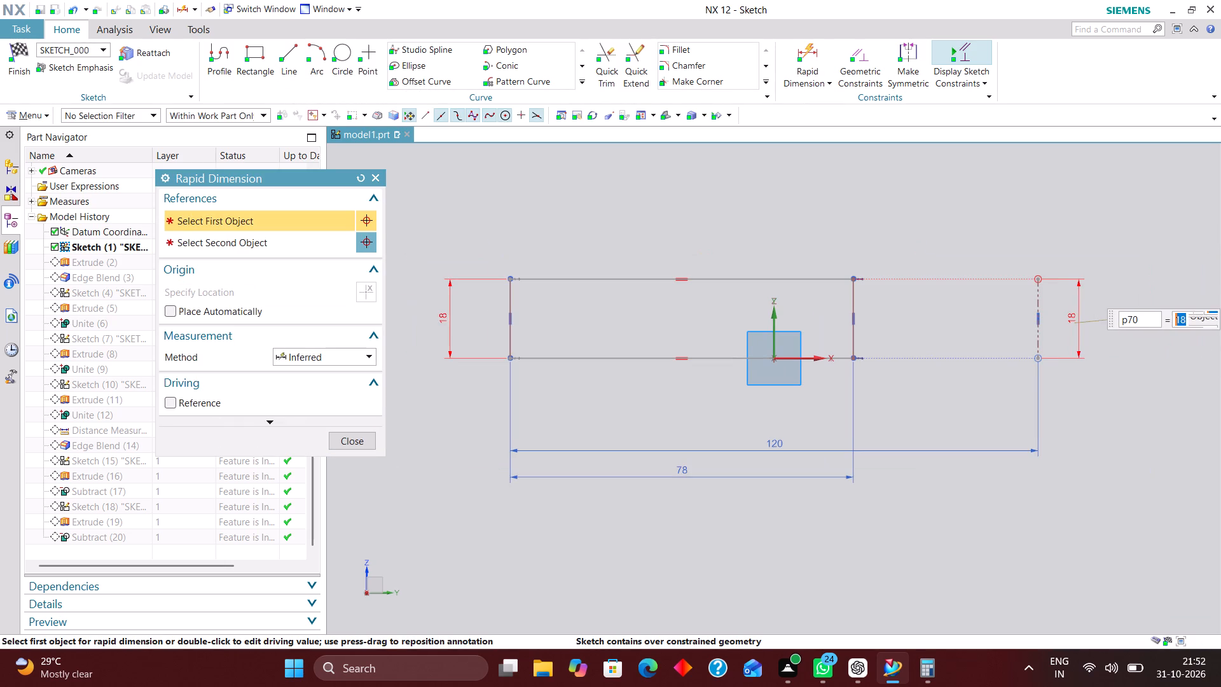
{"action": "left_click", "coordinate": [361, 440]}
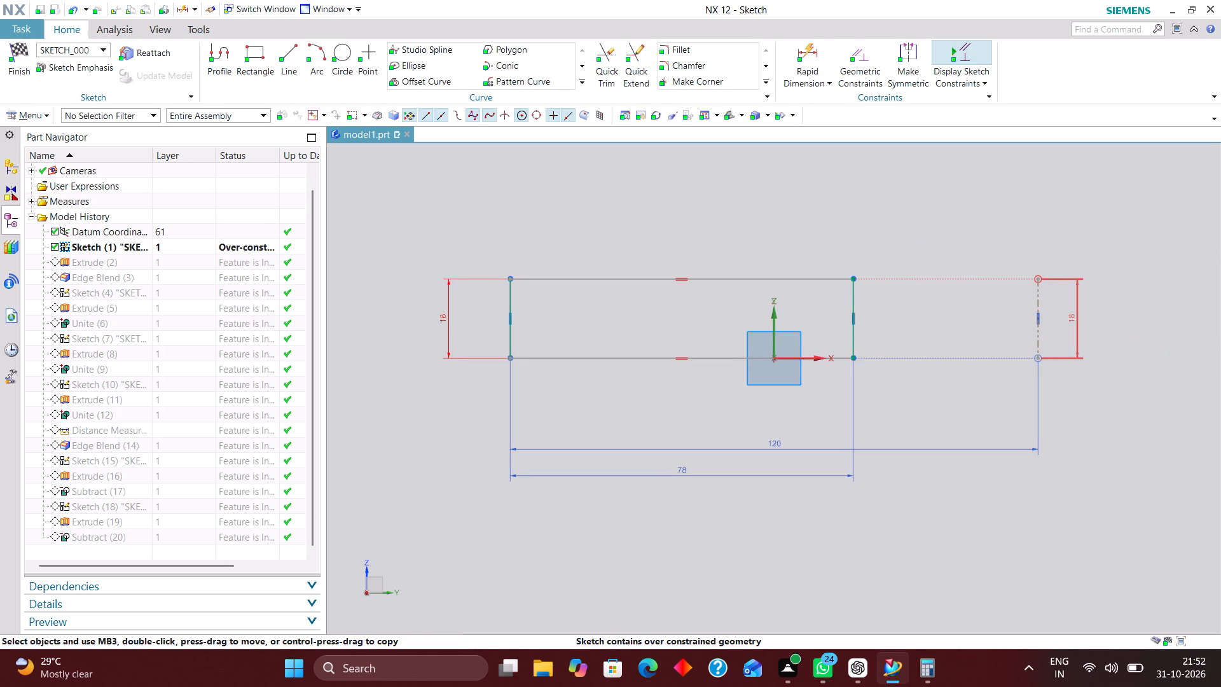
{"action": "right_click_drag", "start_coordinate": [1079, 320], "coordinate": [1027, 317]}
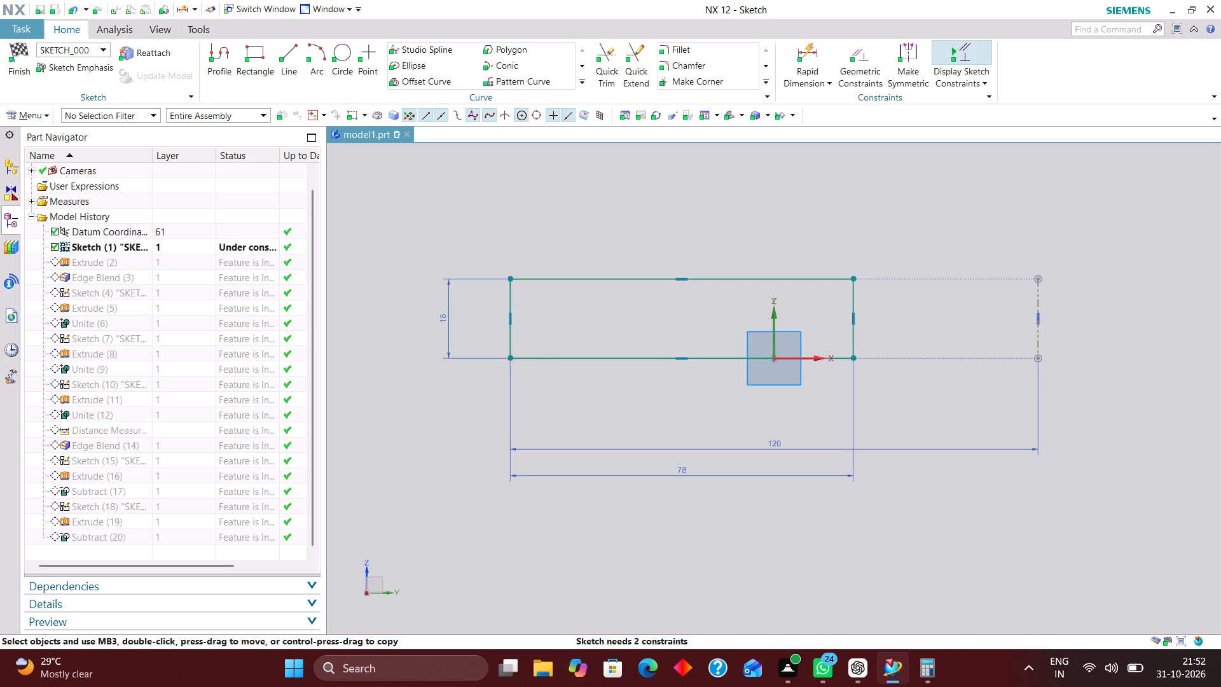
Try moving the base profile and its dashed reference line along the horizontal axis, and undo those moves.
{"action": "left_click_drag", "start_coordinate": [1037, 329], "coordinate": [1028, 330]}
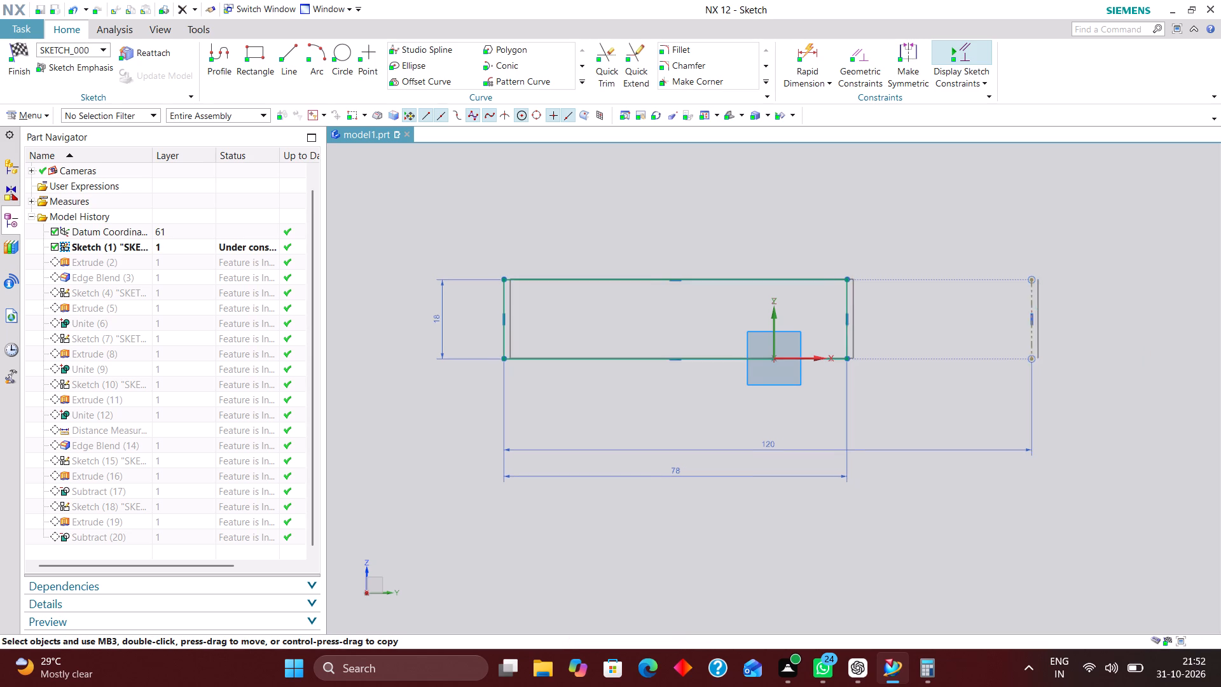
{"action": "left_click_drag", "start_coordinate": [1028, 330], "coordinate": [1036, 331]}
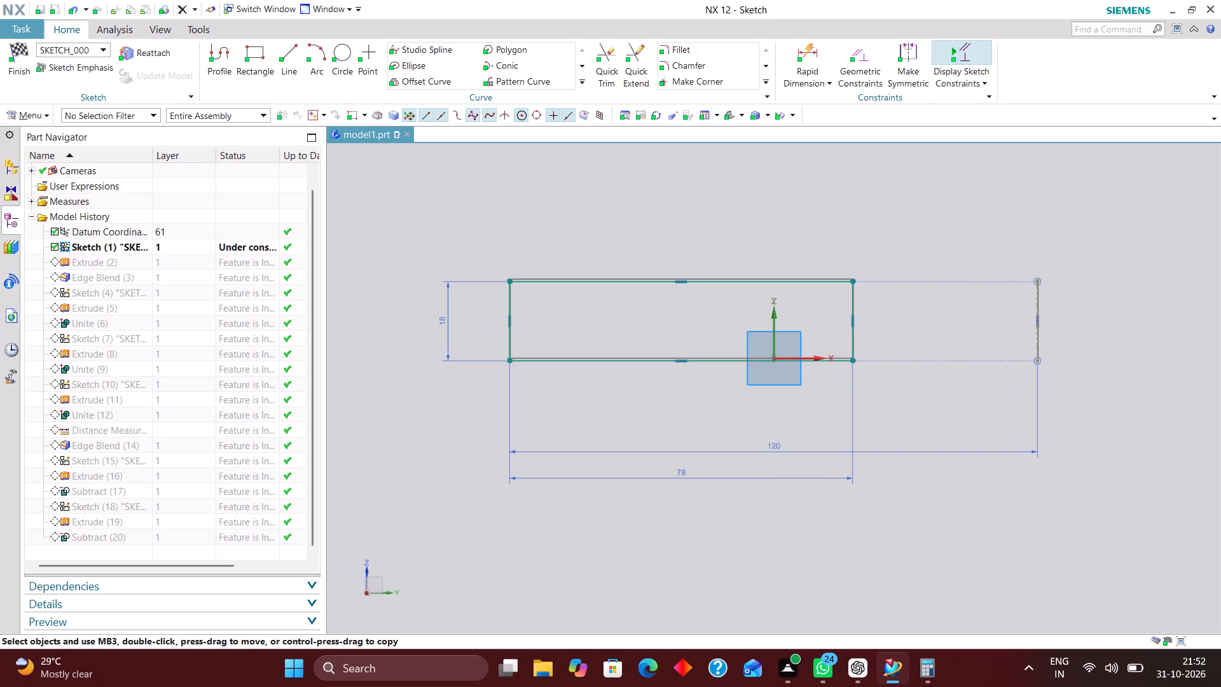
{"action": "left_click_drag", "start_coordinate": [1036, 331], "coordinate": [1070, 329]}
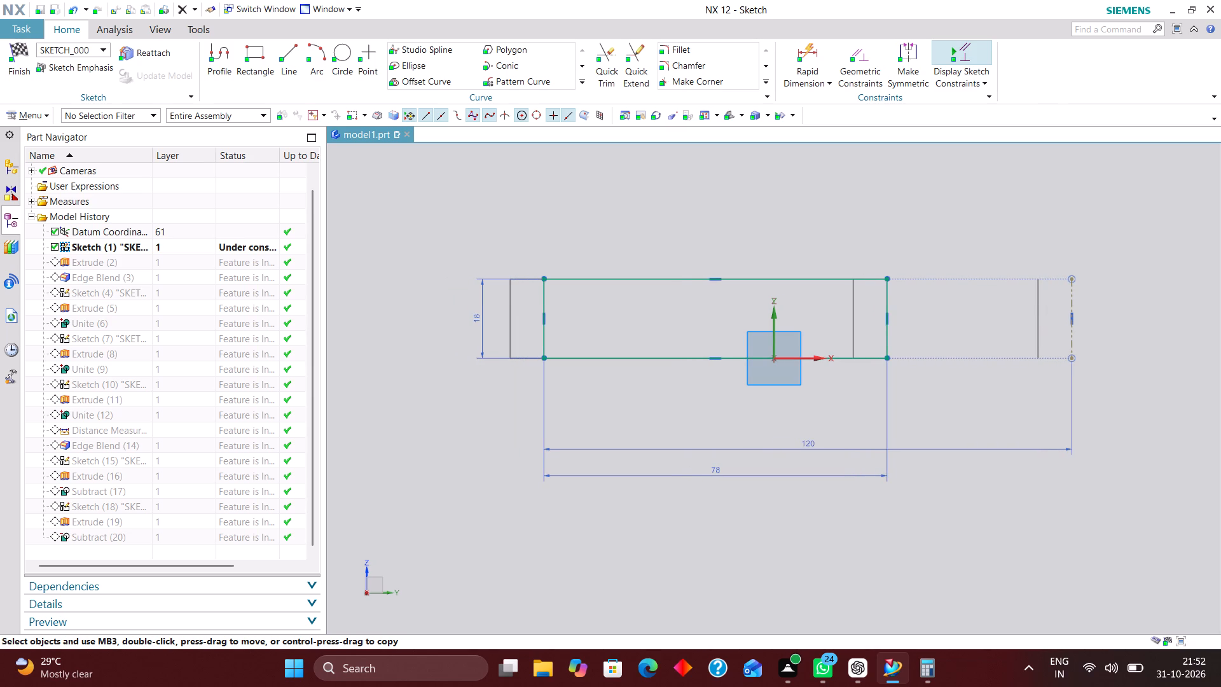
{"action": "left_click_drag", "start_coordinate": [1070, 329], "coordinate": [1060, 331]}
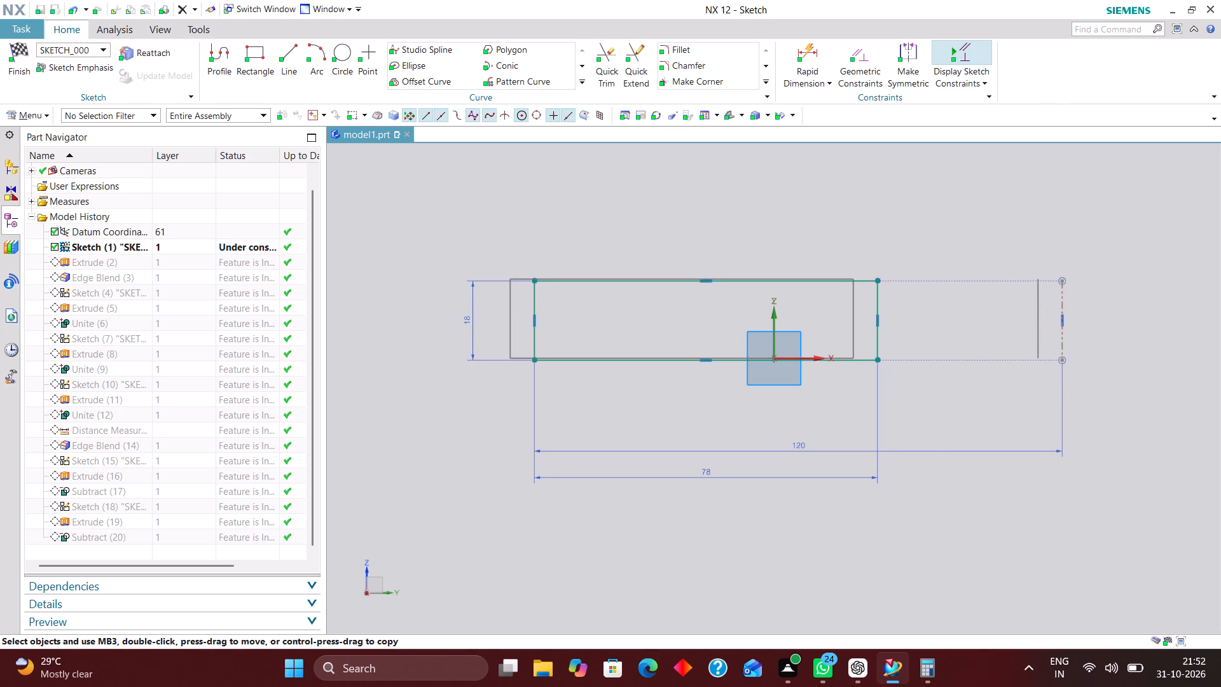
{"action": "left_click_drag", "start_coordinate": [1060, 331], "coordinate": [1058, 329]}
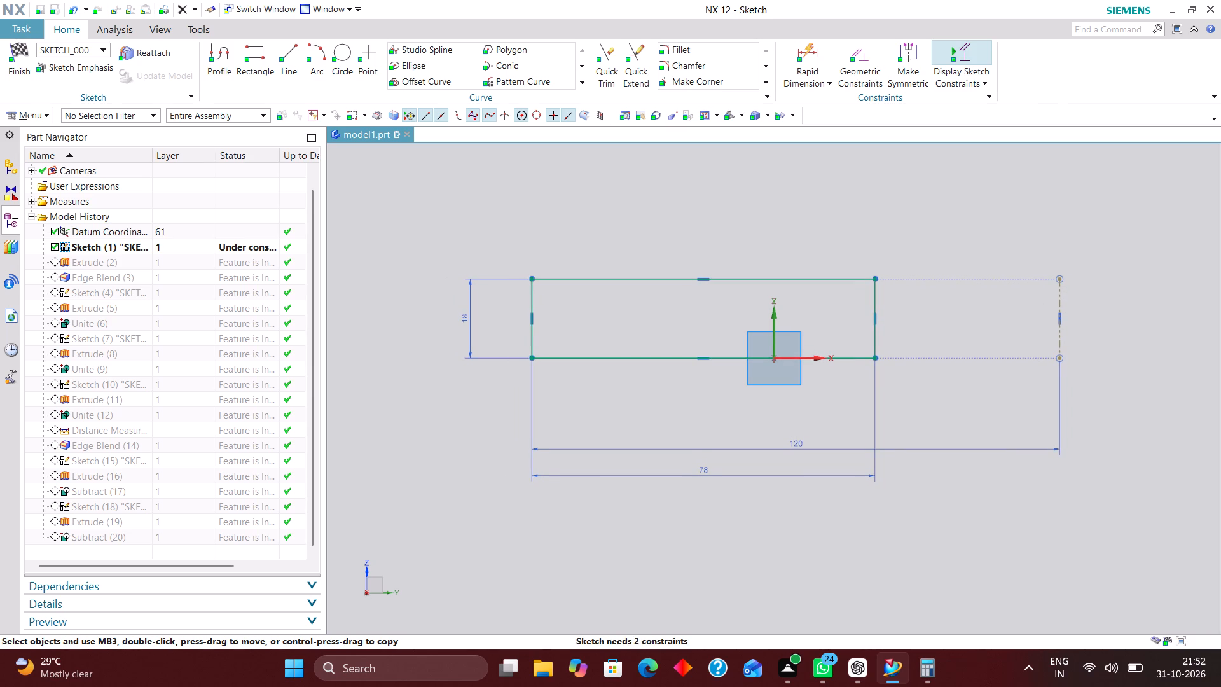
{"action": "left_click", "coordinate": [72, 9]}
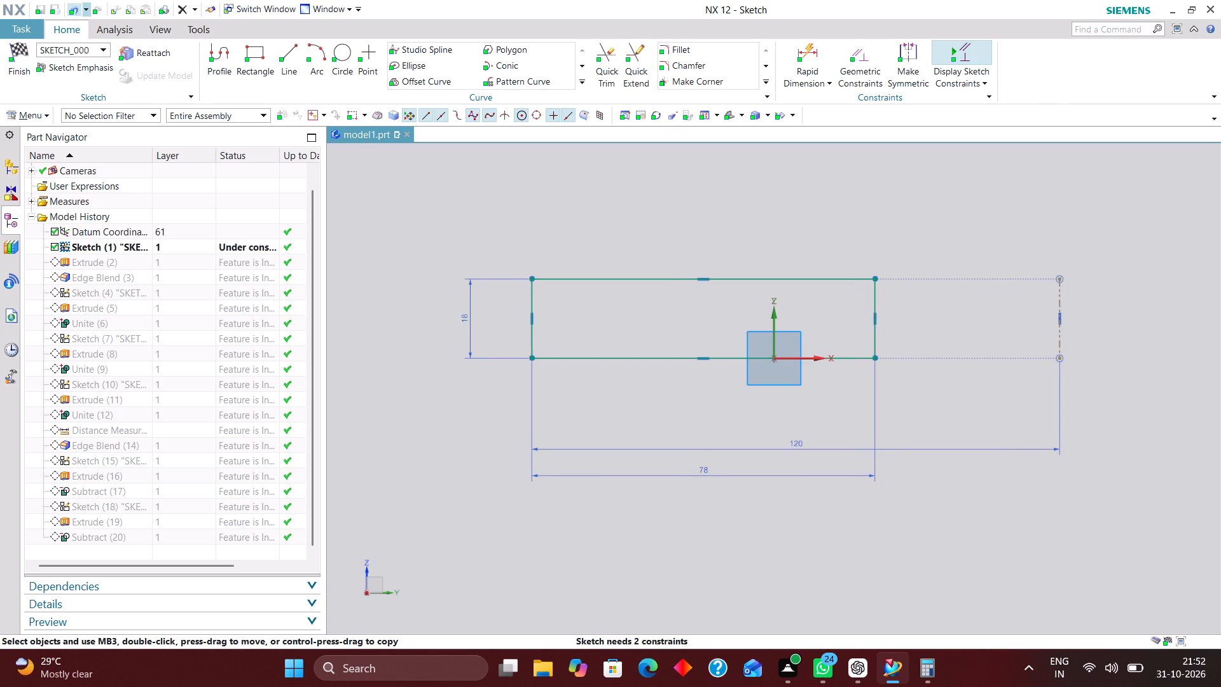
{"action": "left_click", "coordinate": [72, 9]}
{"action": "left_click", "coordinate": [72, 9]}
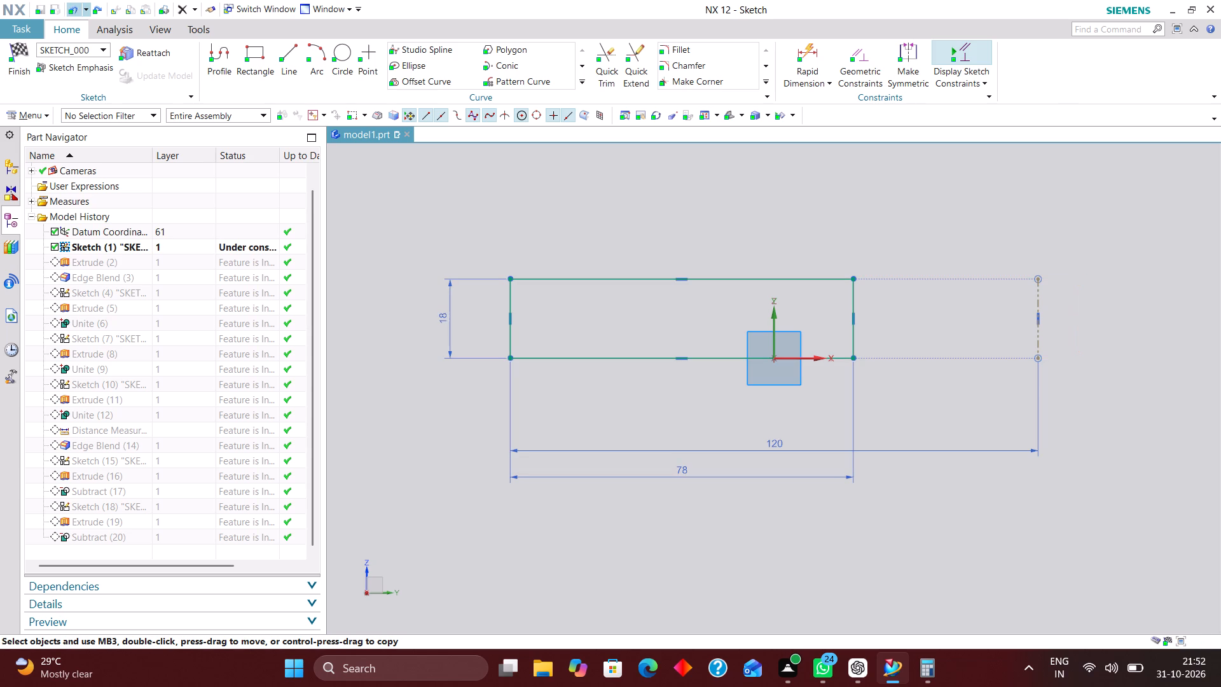
Dimension the horizontal distance from the sketch's vertical axis to the base rectangle's vertical edge nearest the dashed reference line.
{"action": "left_click", "coordinate": [799, 53]}
{"action": "left_click", "coordinate": [775, 348]}
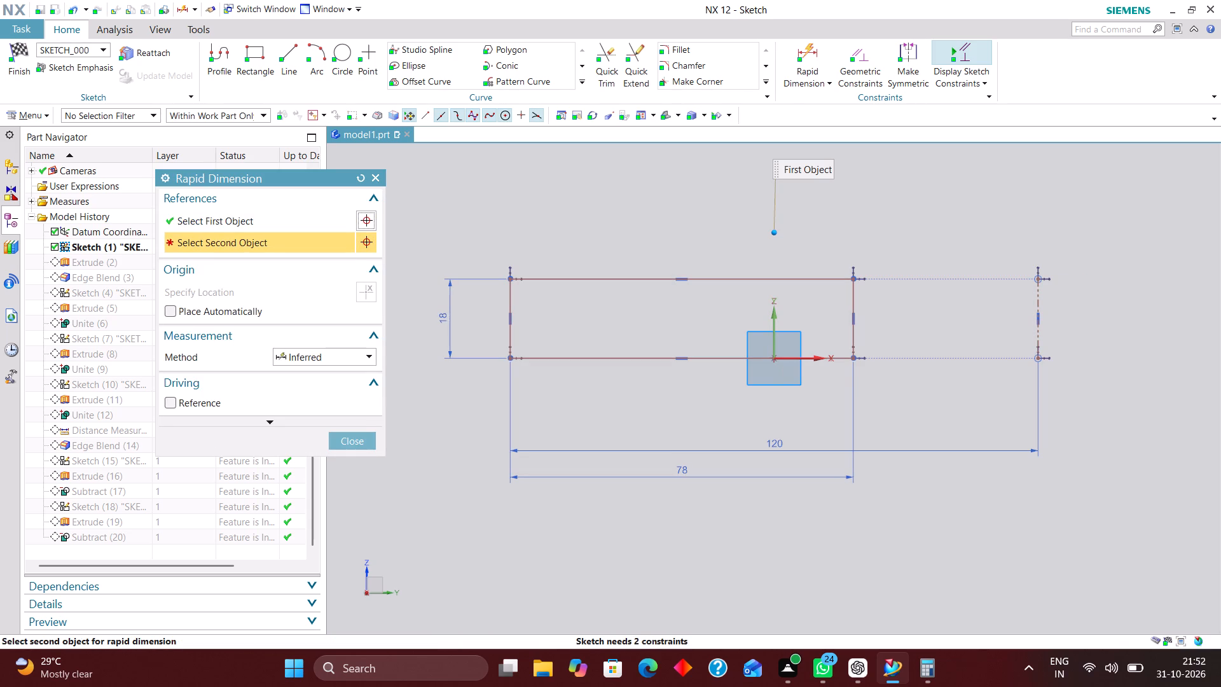
{"action": "left_click", "coordinate": [855, 347]}
{"action": "left_click", "coordinate": [827, 204]}
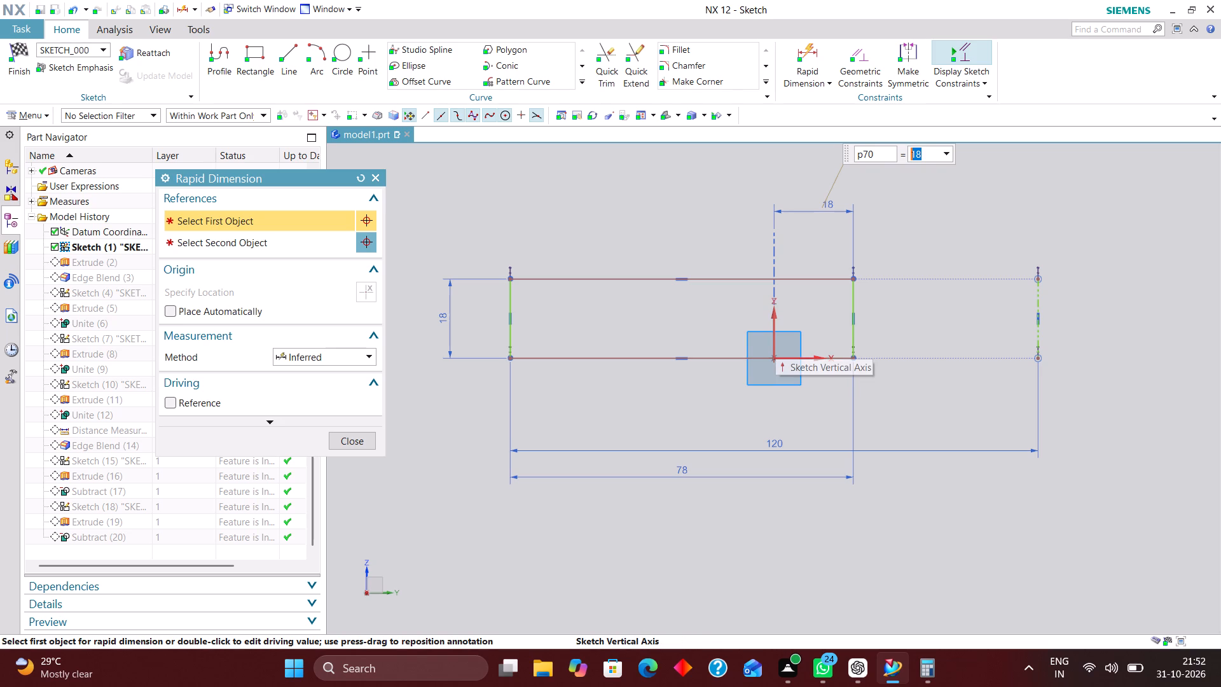
{"action": "left_click", "coordinate": [356, 438]}
Constrain the midpoint of the base rectangle's lower line onto the sketch's horizontal axis with a Point on Curve constraint.
{"action": "left_click_drag", "start_coordinate": [597, 358], "coordinate": [604, 358]}
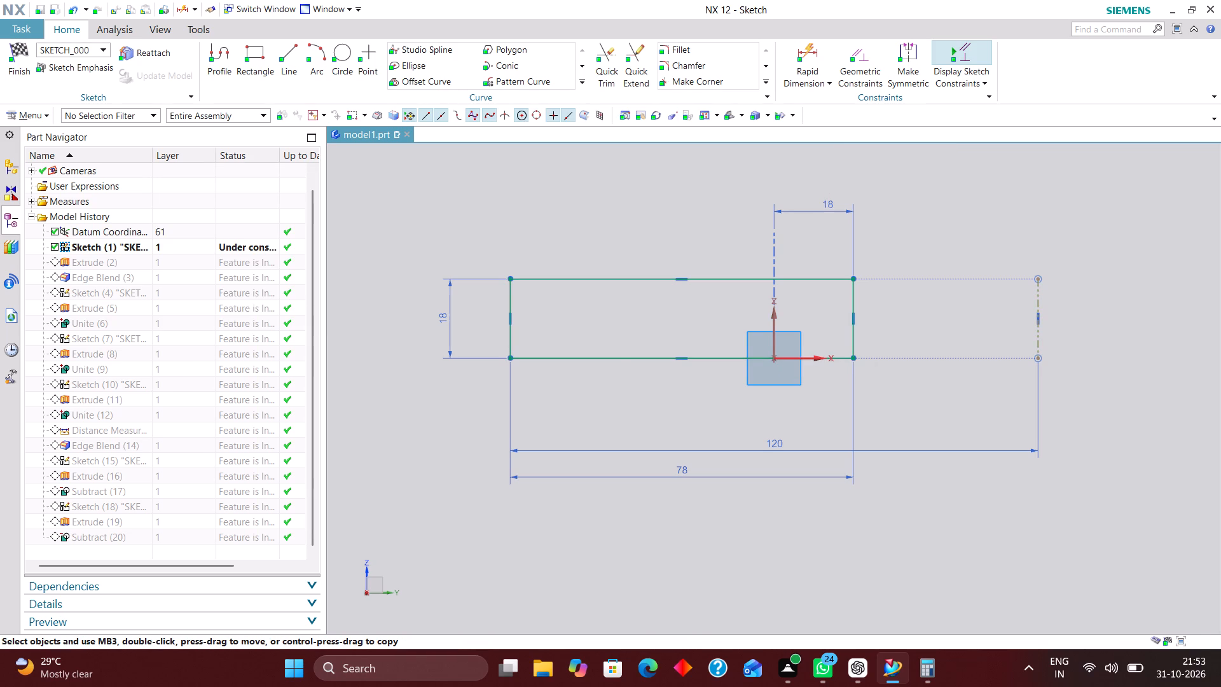
{"action": "left_click_drag", "start_coordinate": [604, 358], "coordinate": [618, 357]}
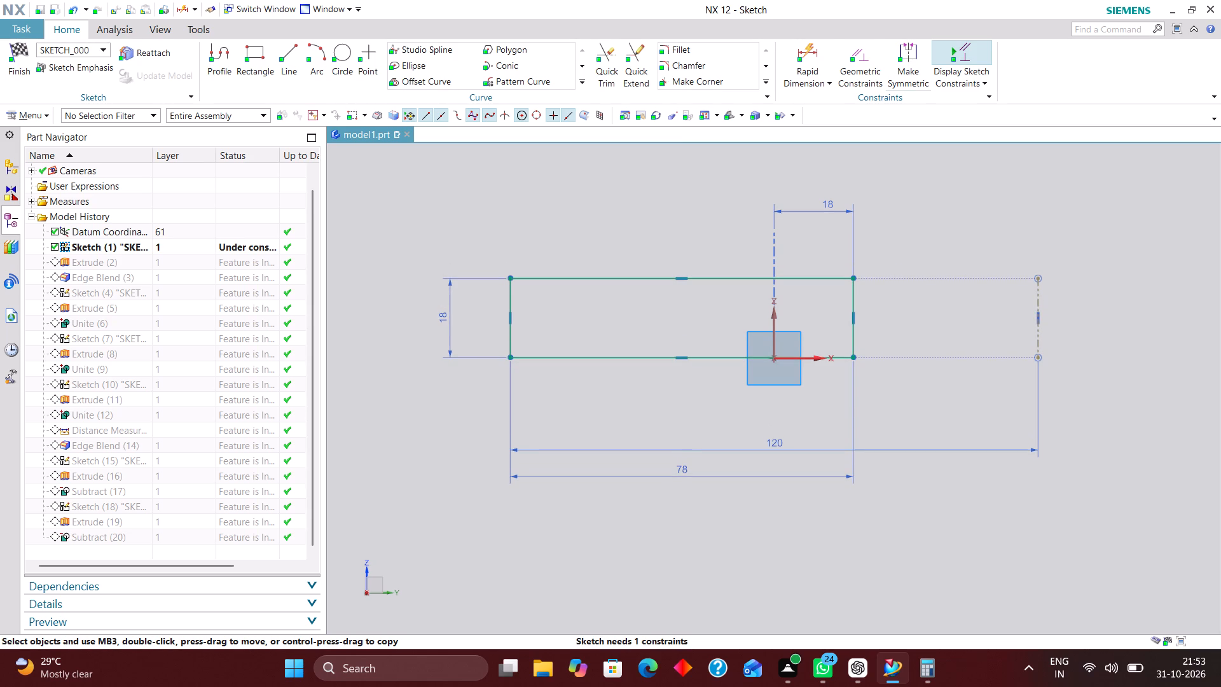
{"action": "left_click", "coordinate": [869, 59]}
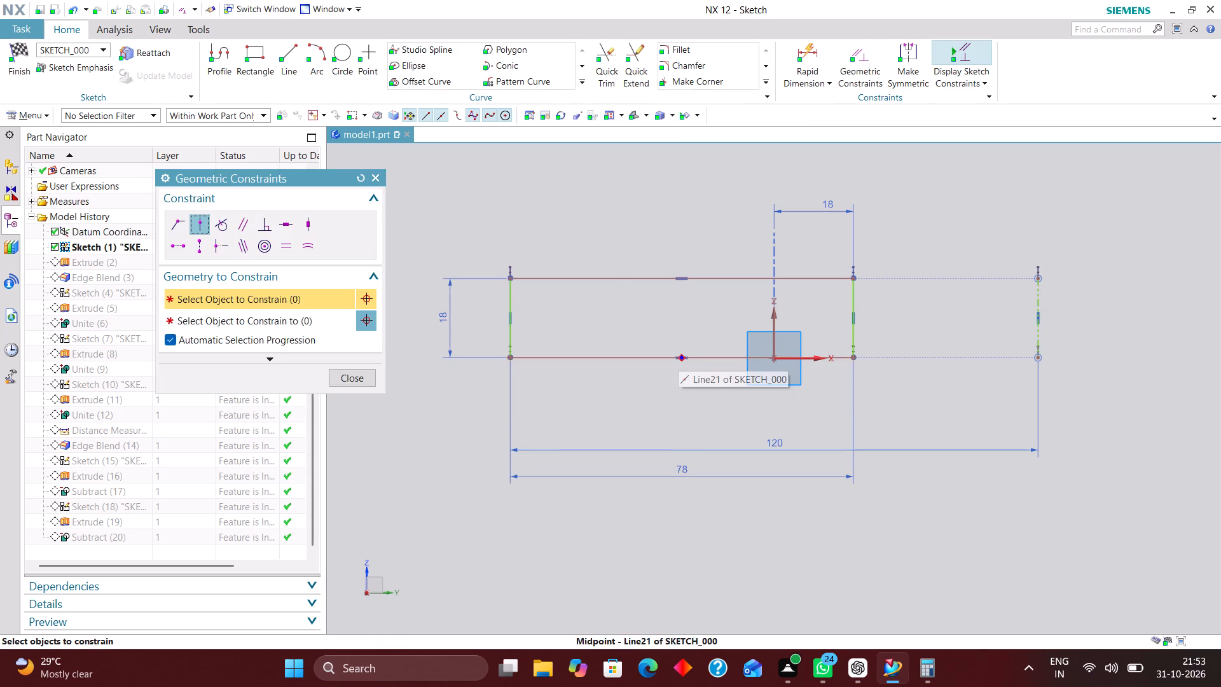
{"action": "left_click", "coordinate": [678, 353]}
{"action": "left_click", "coordinate": [810, 361]}
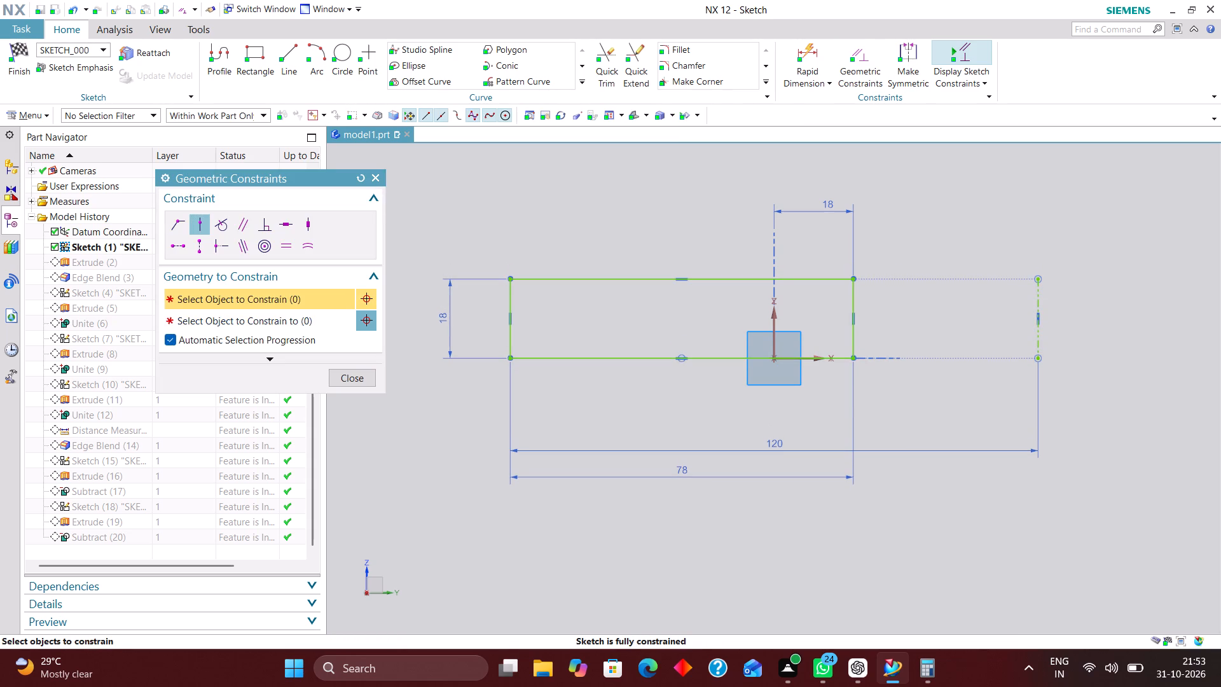
{"action": "left_click", "coordinate": [369, 380]}
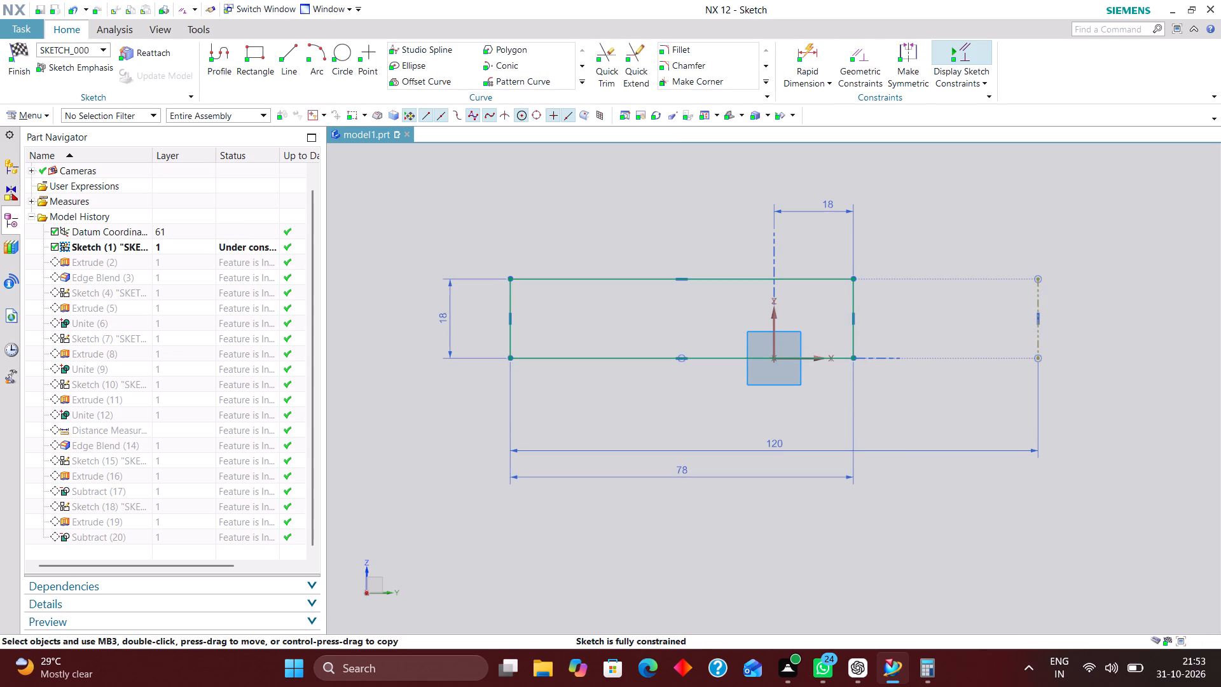
Delete the dashed reference line beside the base profile and finish the sketch.
{"action": "right_click_drag", "start_coordinate": [1037, 342], "coordinate": [990, 348]}
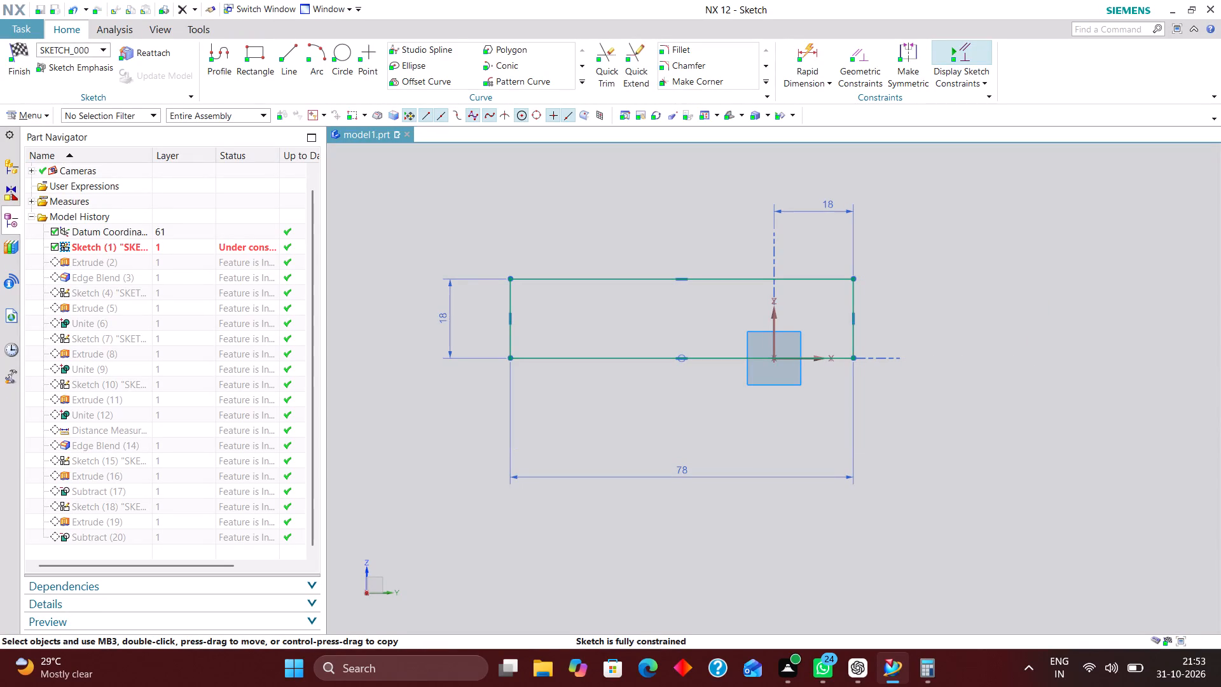
{"action": "left_click", "coordinate": [16, 51]}
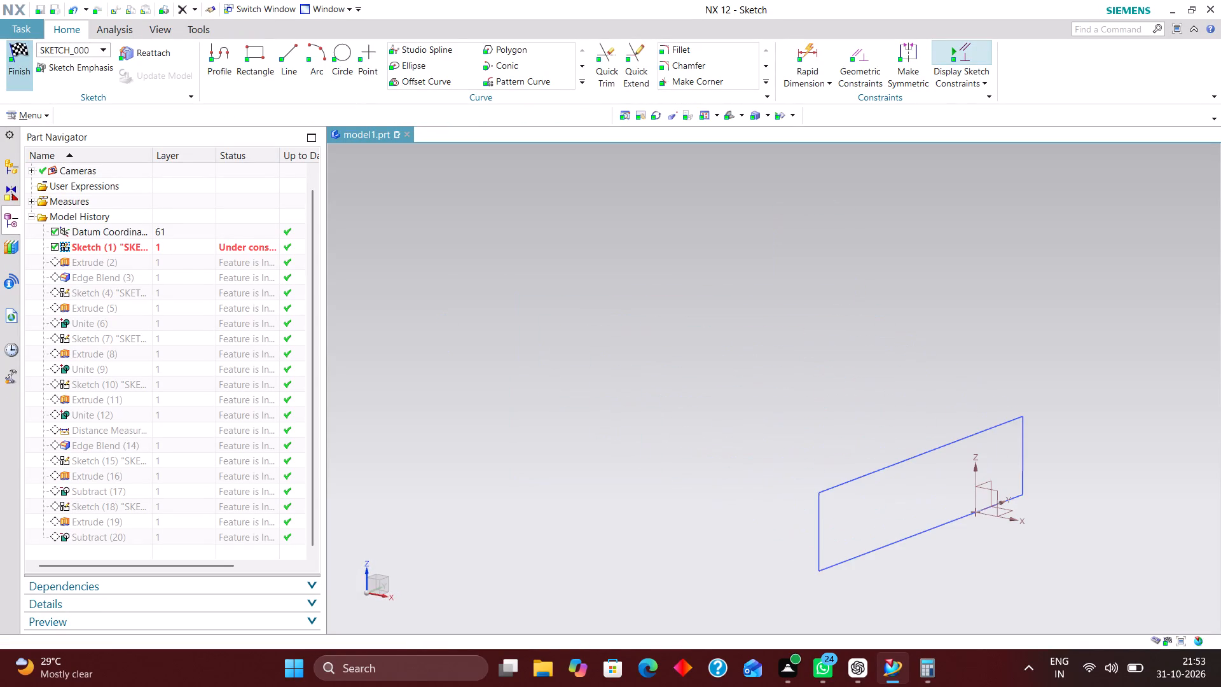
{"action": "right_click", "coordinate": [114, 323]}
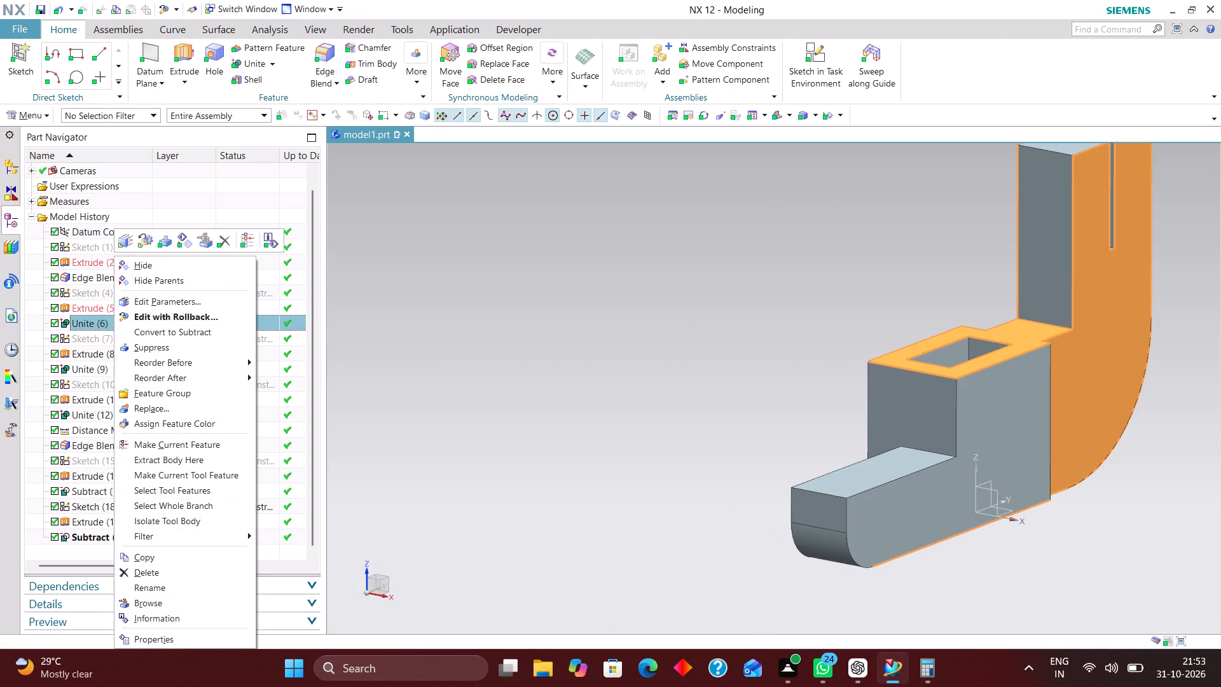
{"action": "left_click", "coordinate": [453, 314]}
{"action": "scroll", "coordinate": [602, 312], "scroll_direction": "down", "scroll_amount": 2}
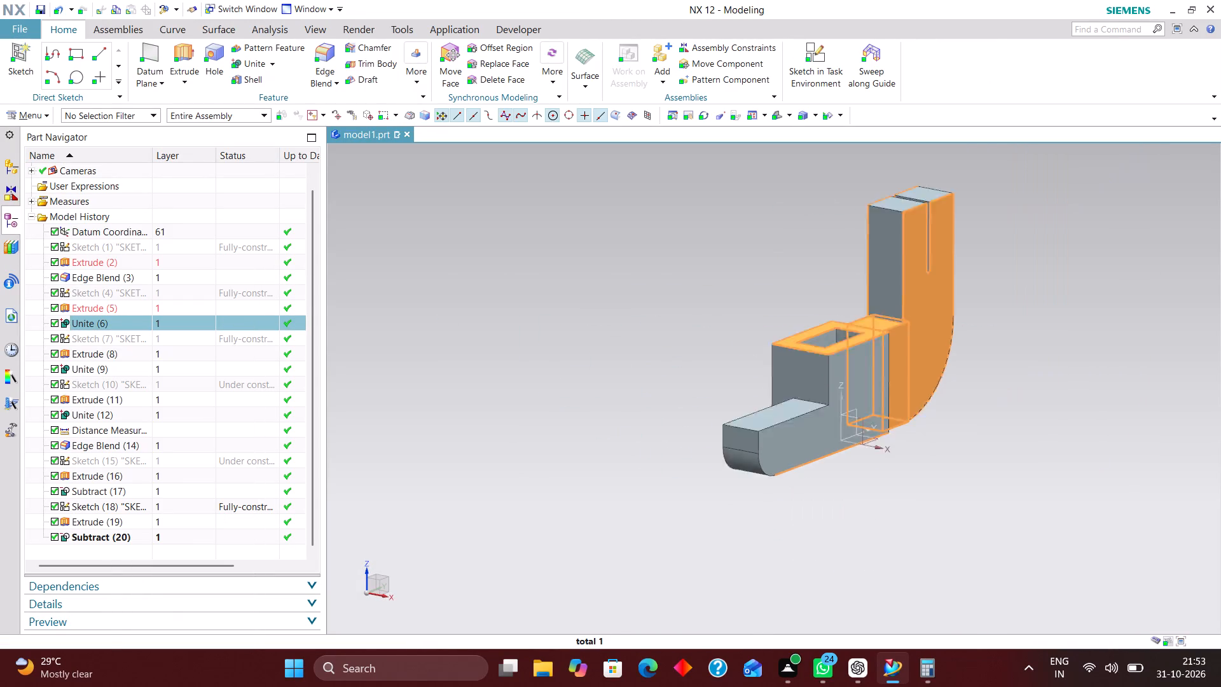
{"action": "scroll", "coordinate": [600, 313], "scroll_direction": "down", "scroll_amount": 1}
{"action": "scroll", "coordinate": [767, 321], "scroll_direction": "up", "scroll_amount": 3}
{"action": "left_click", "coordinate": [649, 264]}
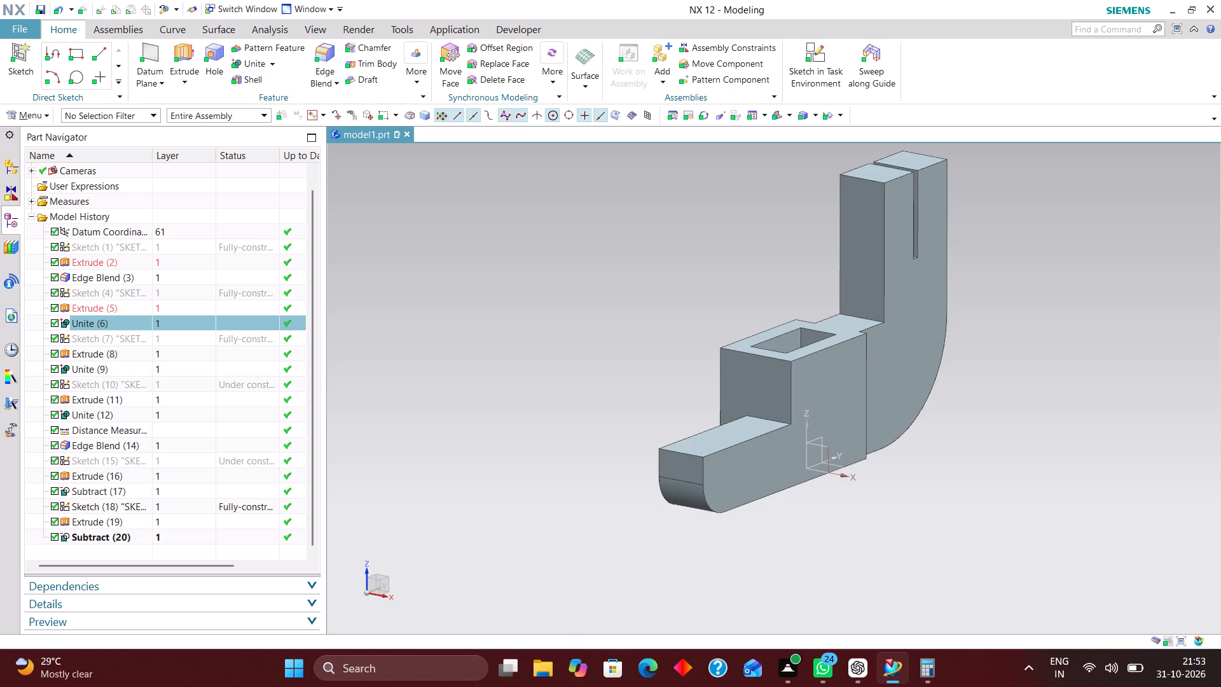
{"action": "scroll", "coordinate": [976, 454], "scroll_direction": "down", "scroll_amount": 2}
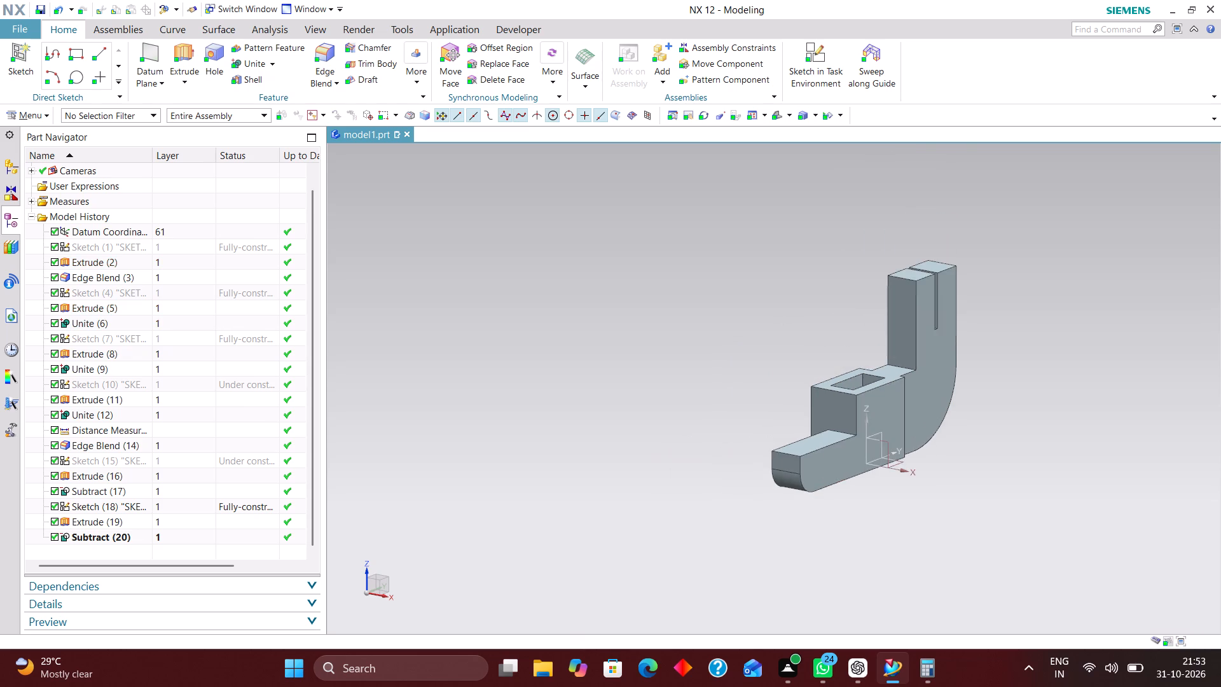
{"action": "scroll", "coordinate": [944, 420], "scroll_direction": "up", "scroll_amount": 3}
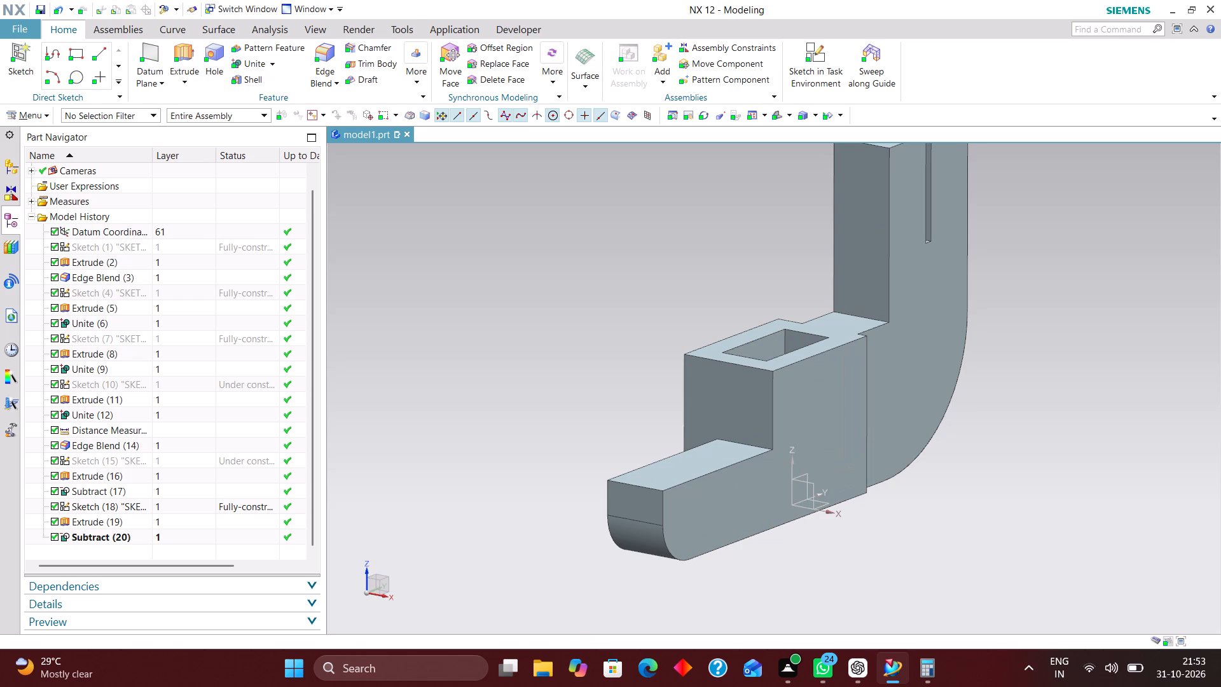
Create a new sketch on the datum XZ plane and finish it without drawing any geometry.
{"action": "left_click", "coordinate": [824, 53]}
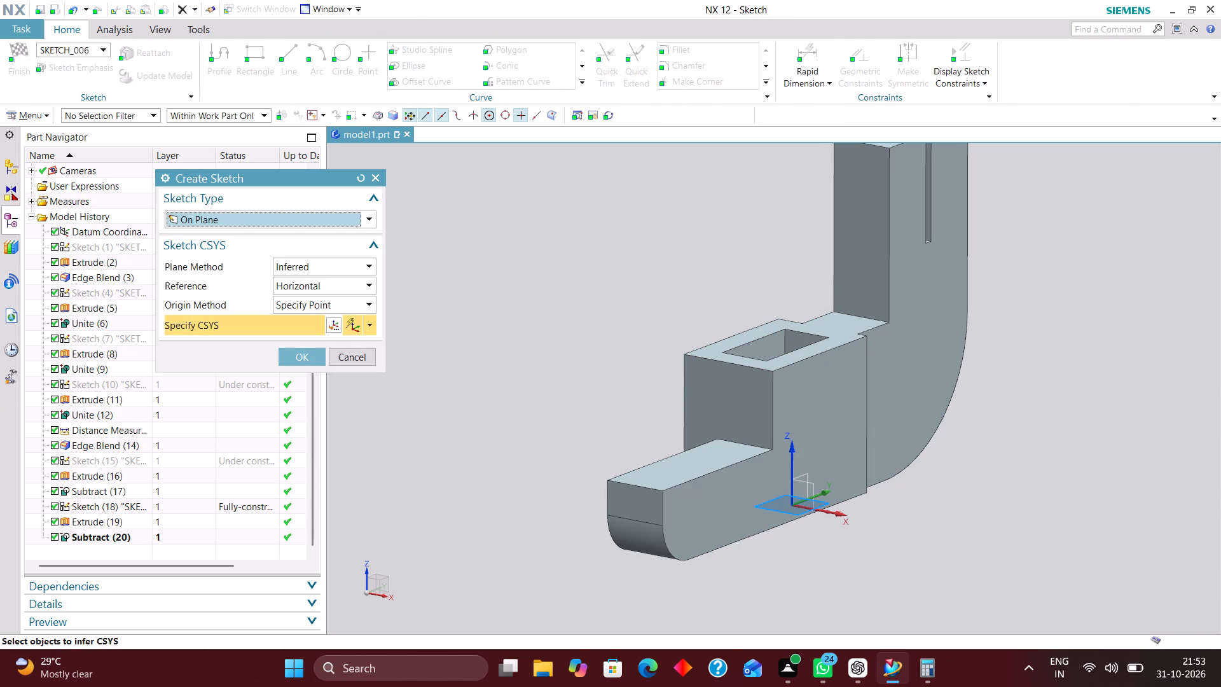
{"action": "left_click", "coordinate": [815, 487]}
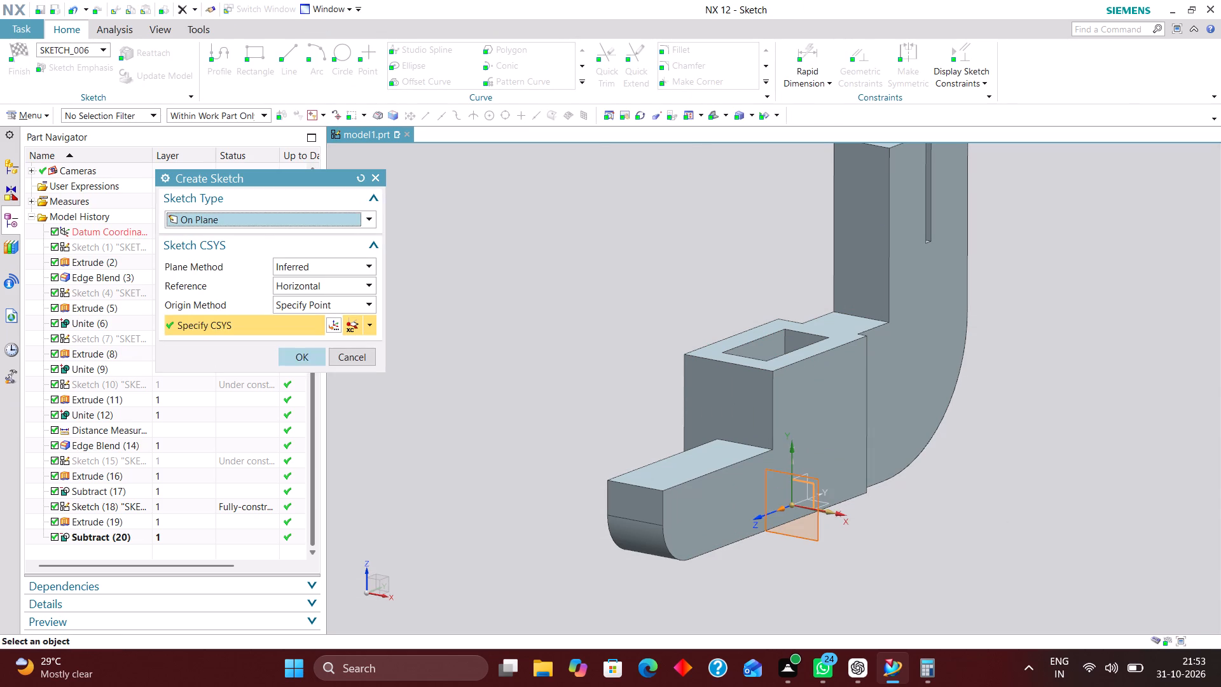
{"action": "left_click", "coordinate": [298, 351]}
{"action": "scroll", "coordinate": [707, 469], "scroll_direction": "down", "scroll_amount": 2}
{"action": "scroll", "coordinate": [763, 401], "scroll_direction": "up", "scroll_amount": 4}
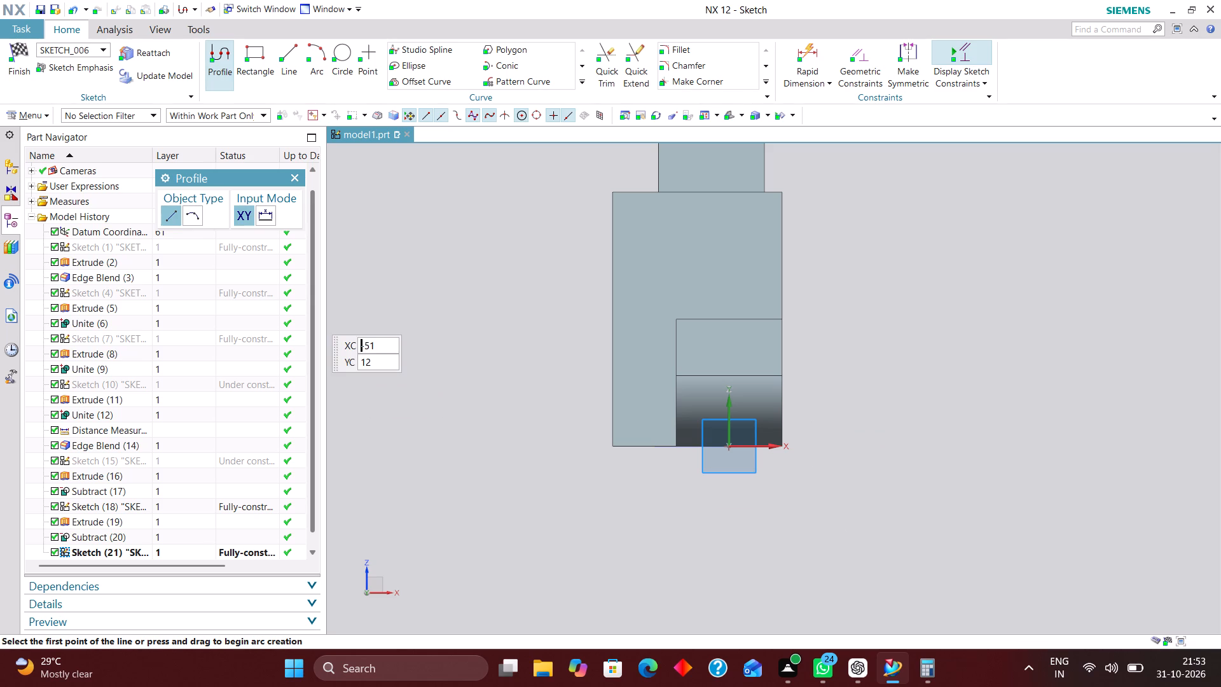
{"action": "left_click", "coordinate": [295, 178]}
{"action": "left_click", "coordinate": [13, 54]}
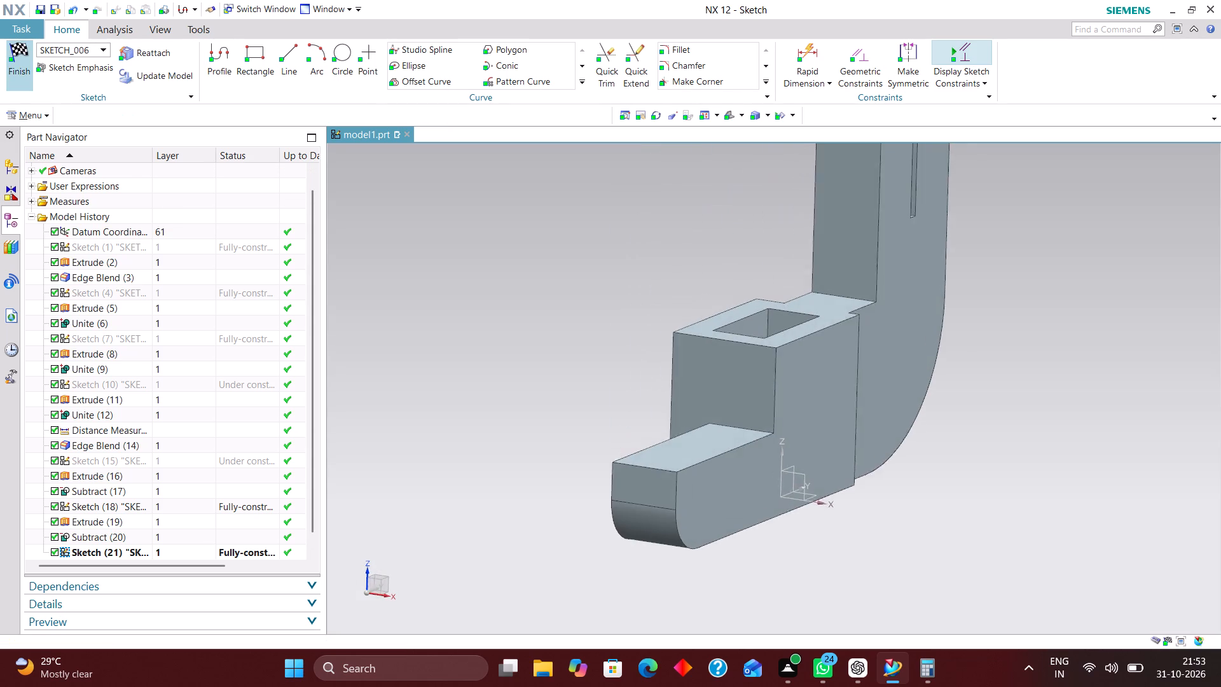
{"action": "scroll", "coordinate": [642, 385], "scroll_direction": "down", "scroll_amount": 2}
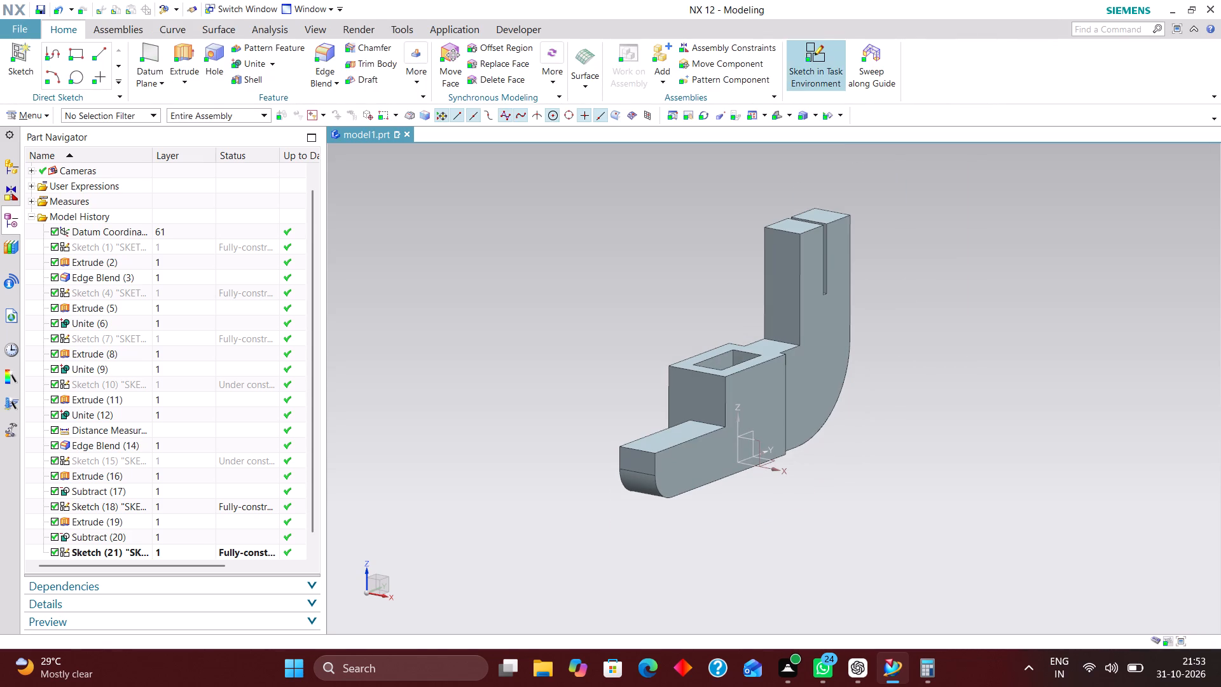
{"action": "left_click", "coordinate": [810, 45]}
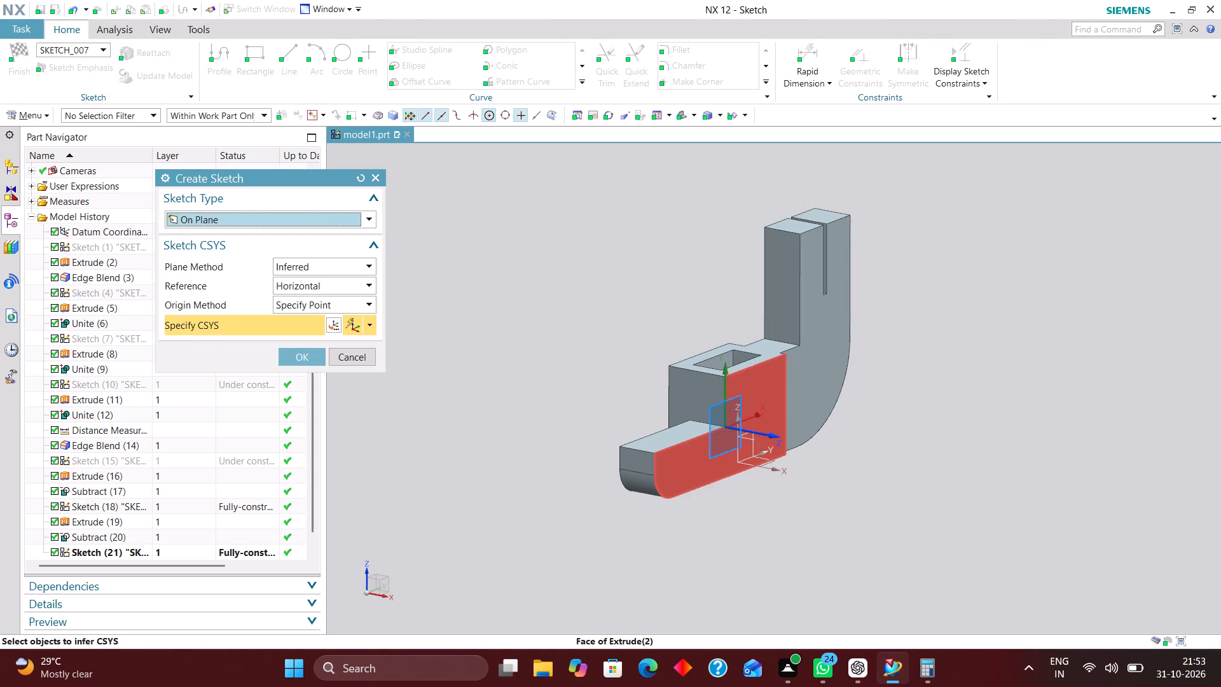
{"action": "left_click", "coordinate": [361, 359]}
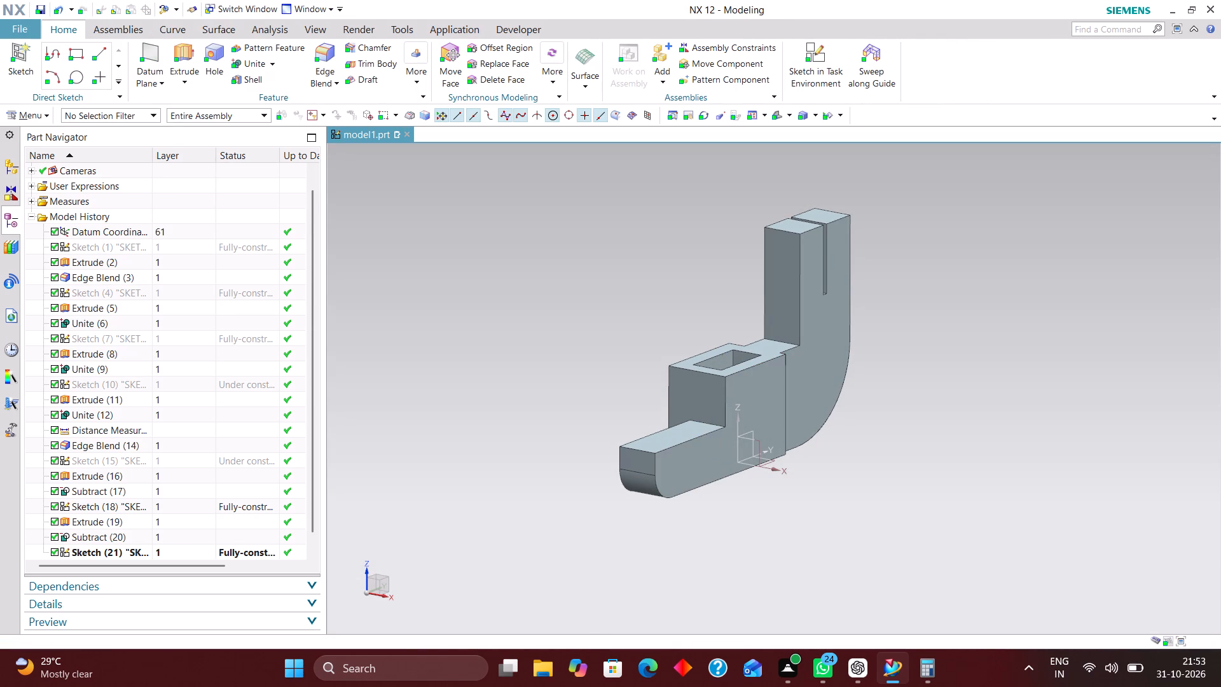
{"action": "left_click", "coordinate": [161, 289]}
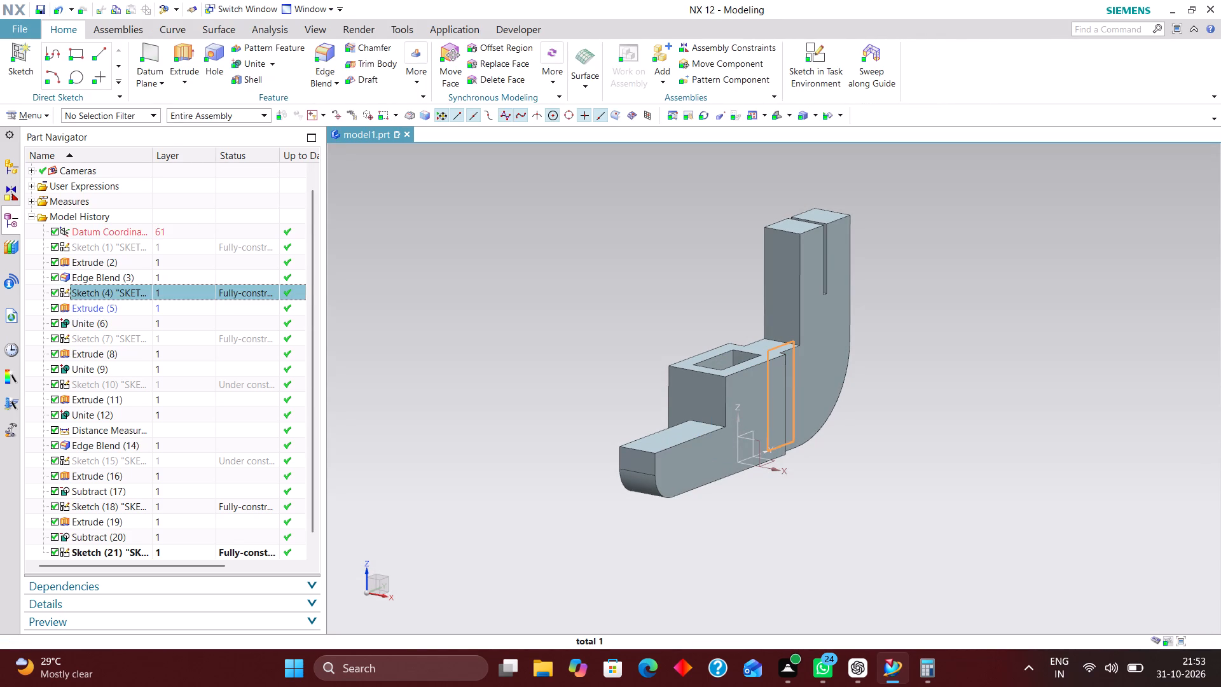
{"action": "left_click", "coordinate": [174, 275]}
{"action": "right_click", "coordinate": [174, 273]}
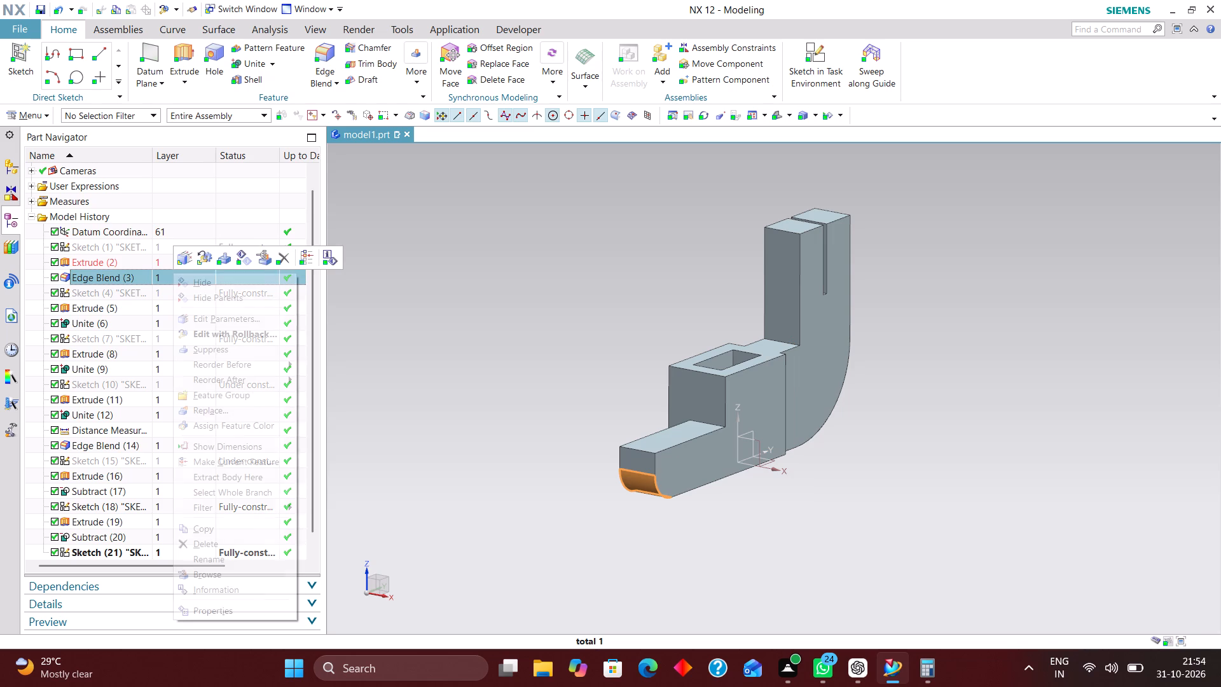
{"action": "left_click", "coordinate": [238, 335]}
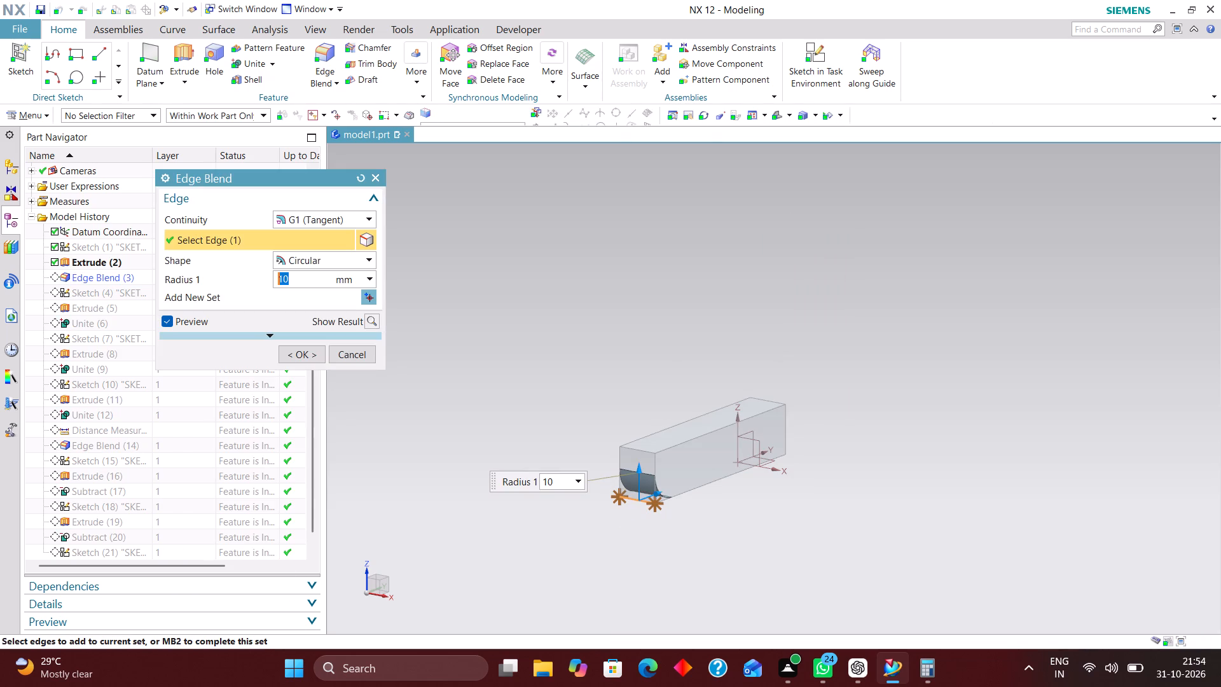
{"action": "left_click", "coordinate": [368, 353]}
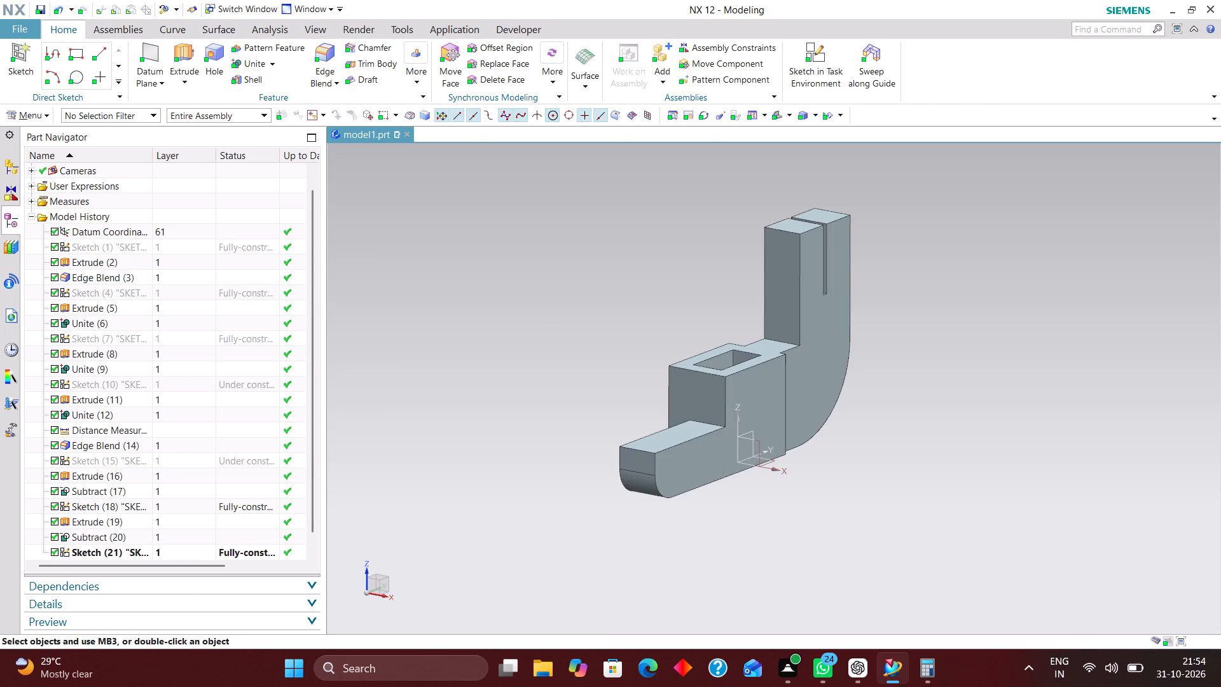
Roll the model history back by making Edge Blend (3), the base leg's rounded end, the current feature.
{"action": "left_click", "coordinate": [165, 279]}
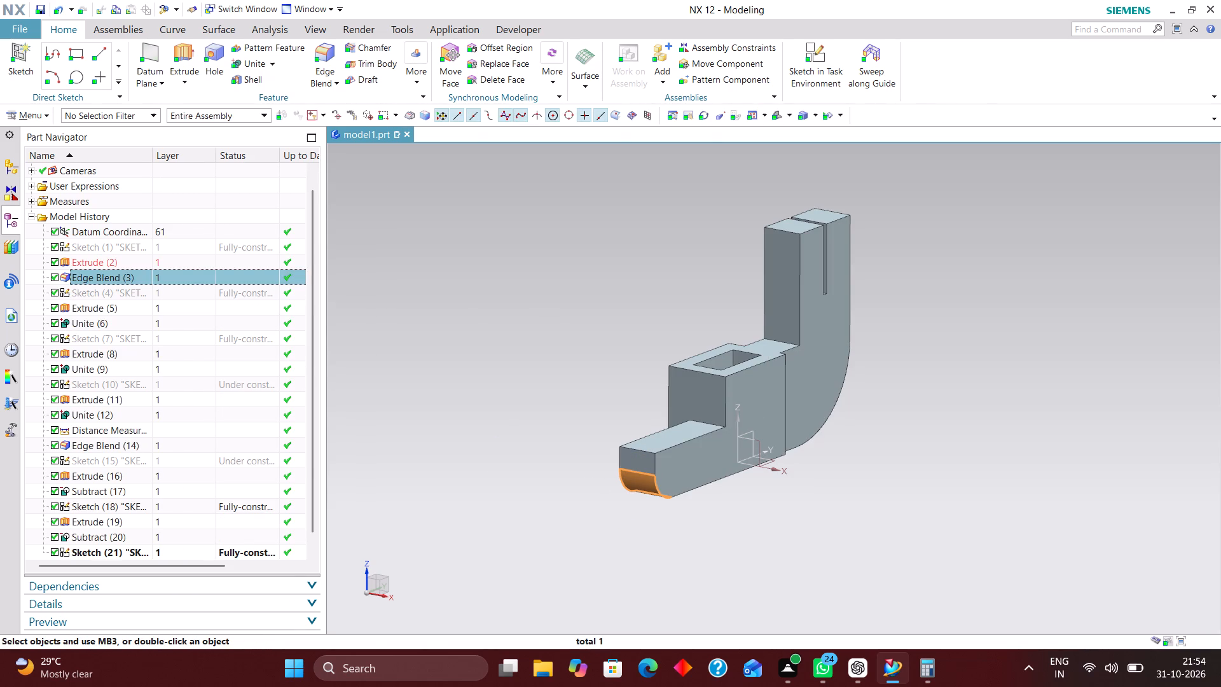
{"action": "right_click", "coordinate": [169, 277]}
{"action": "left_click", "coordinate": [305, 263]}
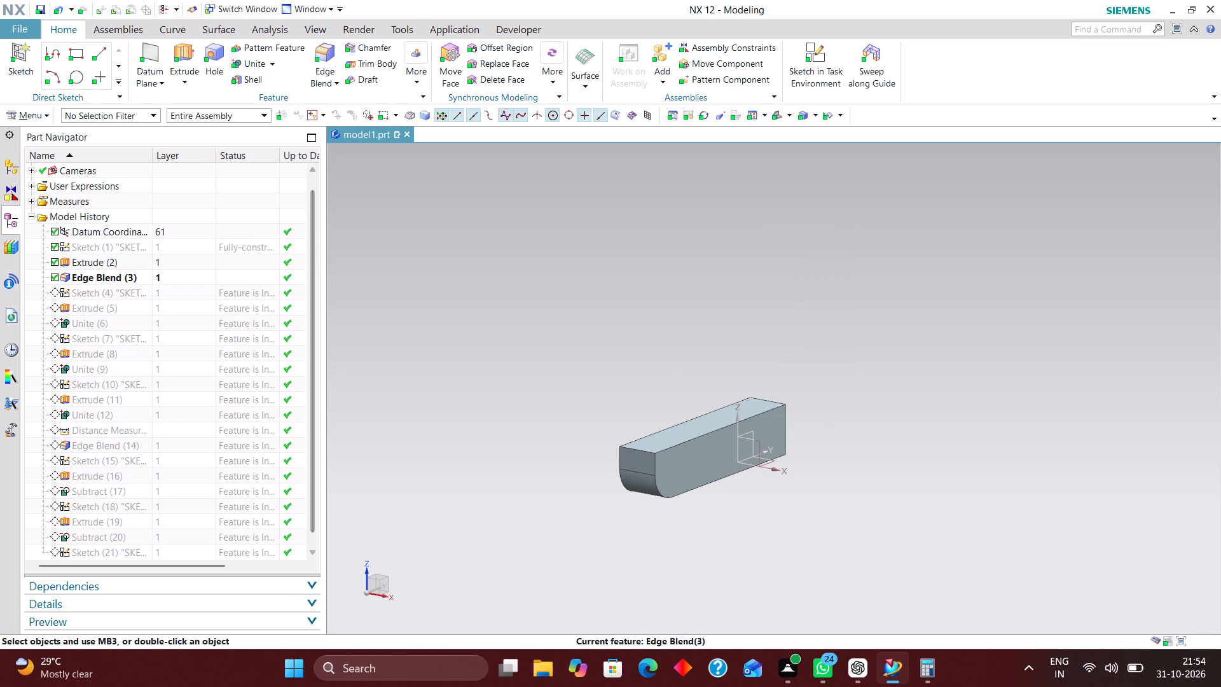
{"action": "middle_click_drag", "start_coordinate": [778, 330], "coordinate": [777, 320]}
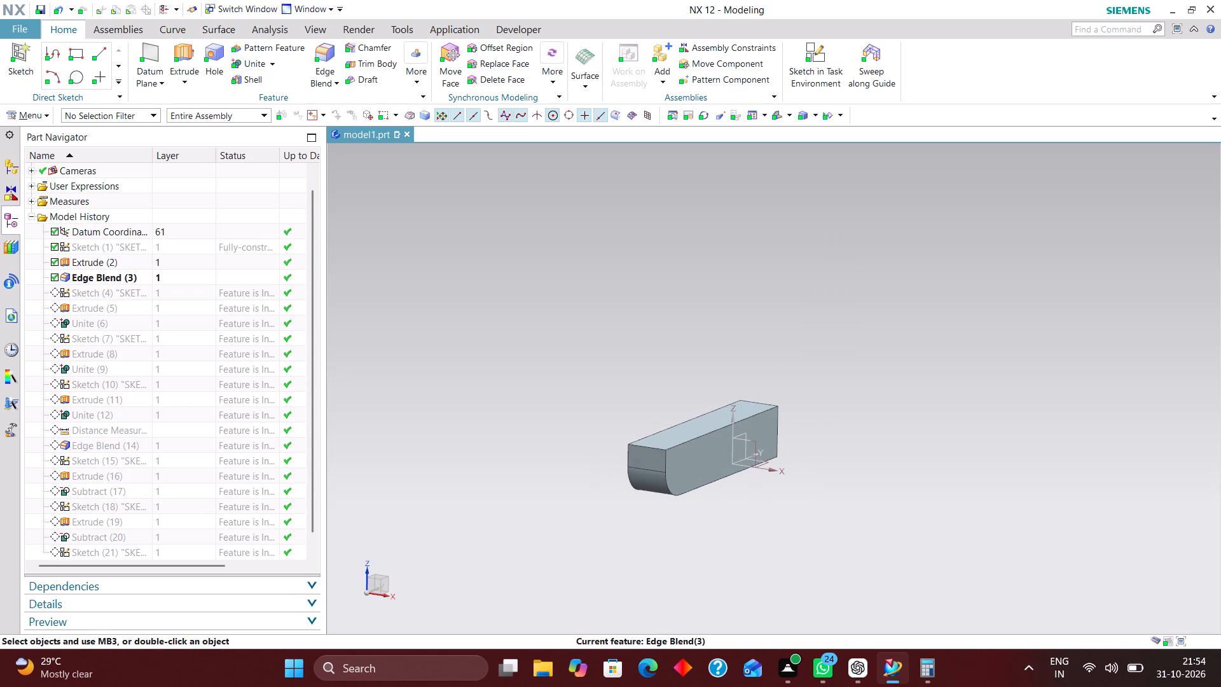
Create a new sketch in the task environment on the datum coordinate system's YZ plane.
{"action": "left_click", "coordinate": [817, 43]}
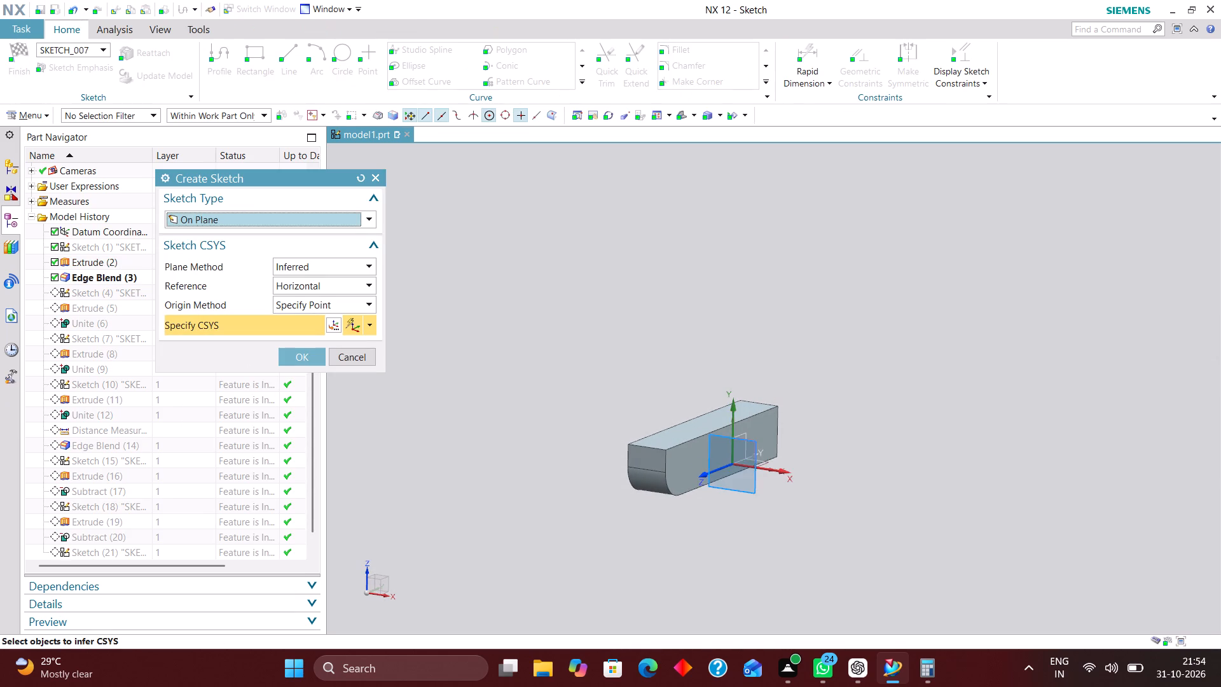
{"action": "scroll", "coordinate": [731, 454], "scroll_direction": "up", "scroll_amount": 3}
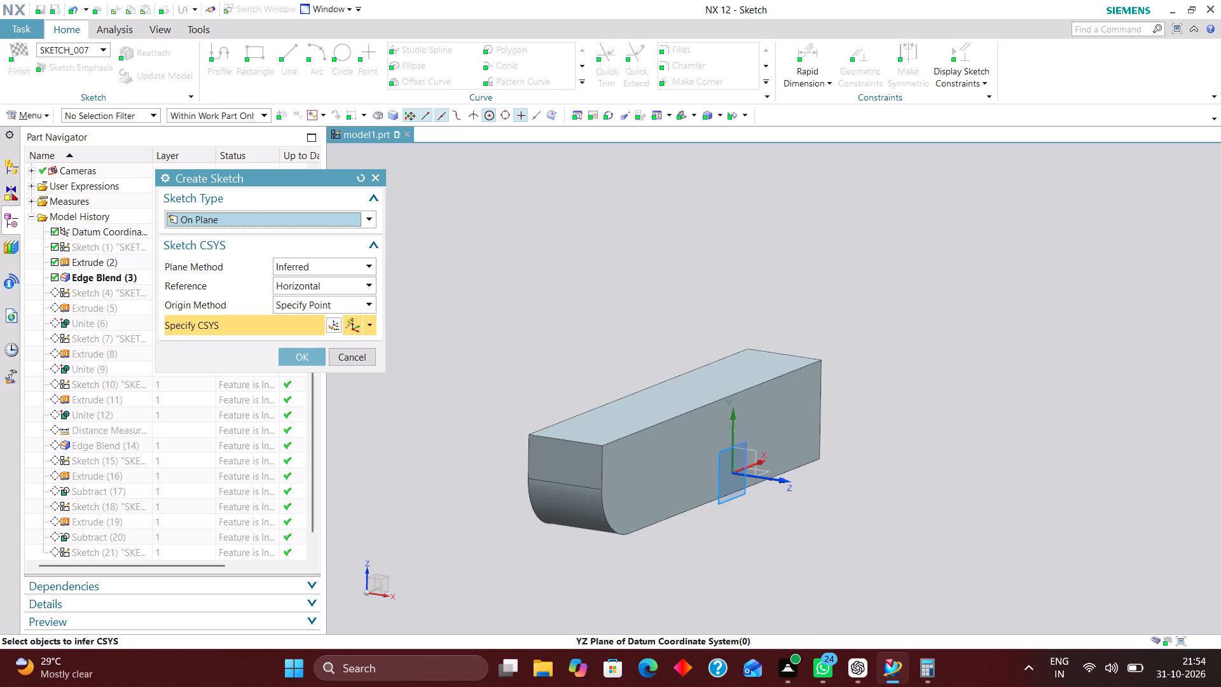
{"action": "left_click", "coordinate": [743, 443]}
{"action": "left_click", "coordinate": [784, 452]}
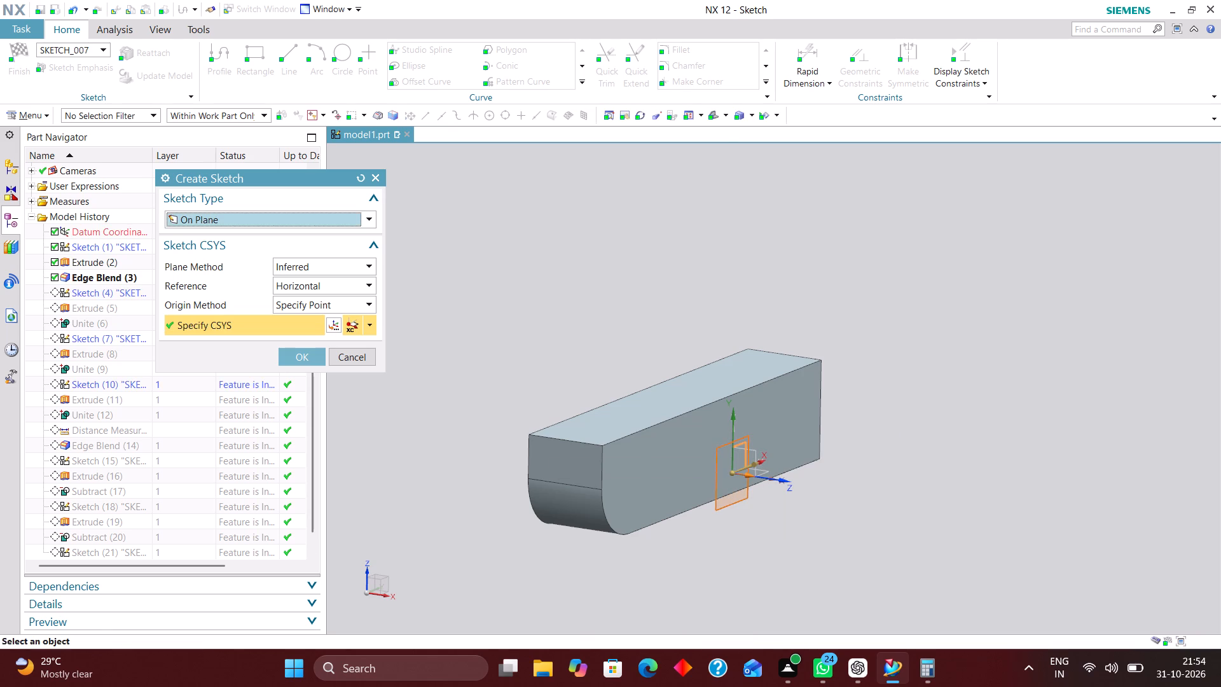
{"action": "left_click", "coordinate": [300, 356]}
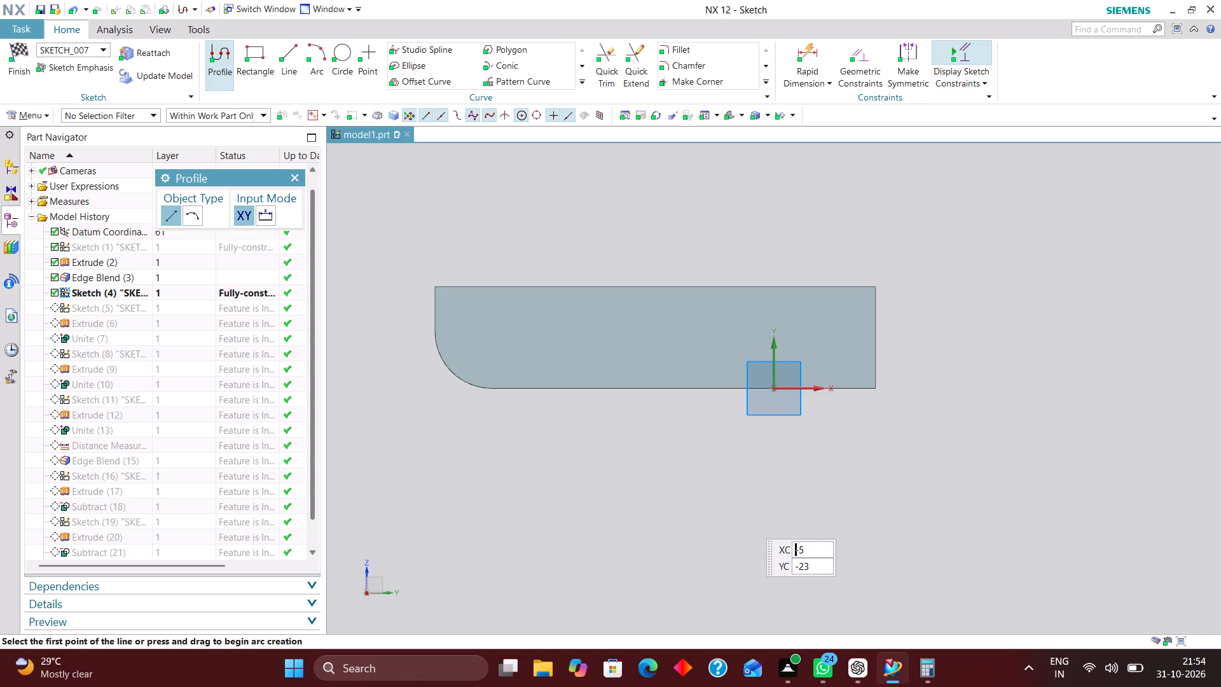
{"action": "scroll", "coordinate": [780, 499], "scroll_direction": "down", "scroll_amount": 1}
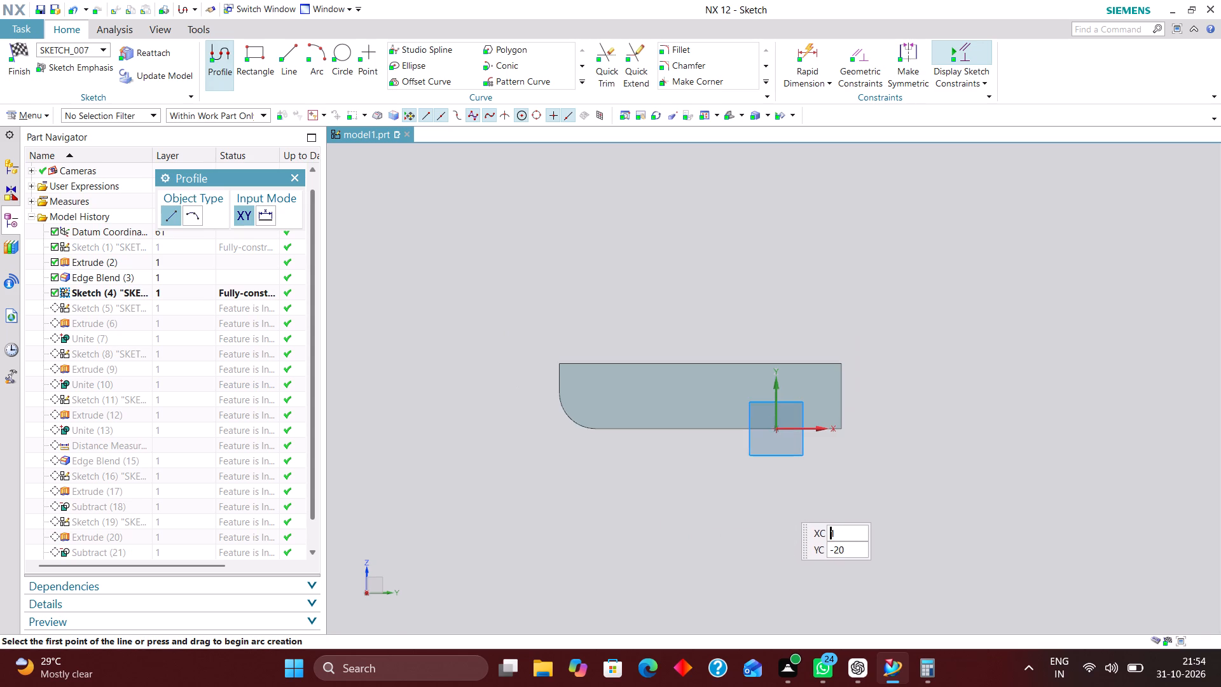
{"action": "scroll", "coordinate": [780, 501], "scroll_direction": "down", "scroll_amount": 1}
{"action": "scroll", "coordinate": [663, 498], "scroll_direction": "up", "scroll_amount": 2}
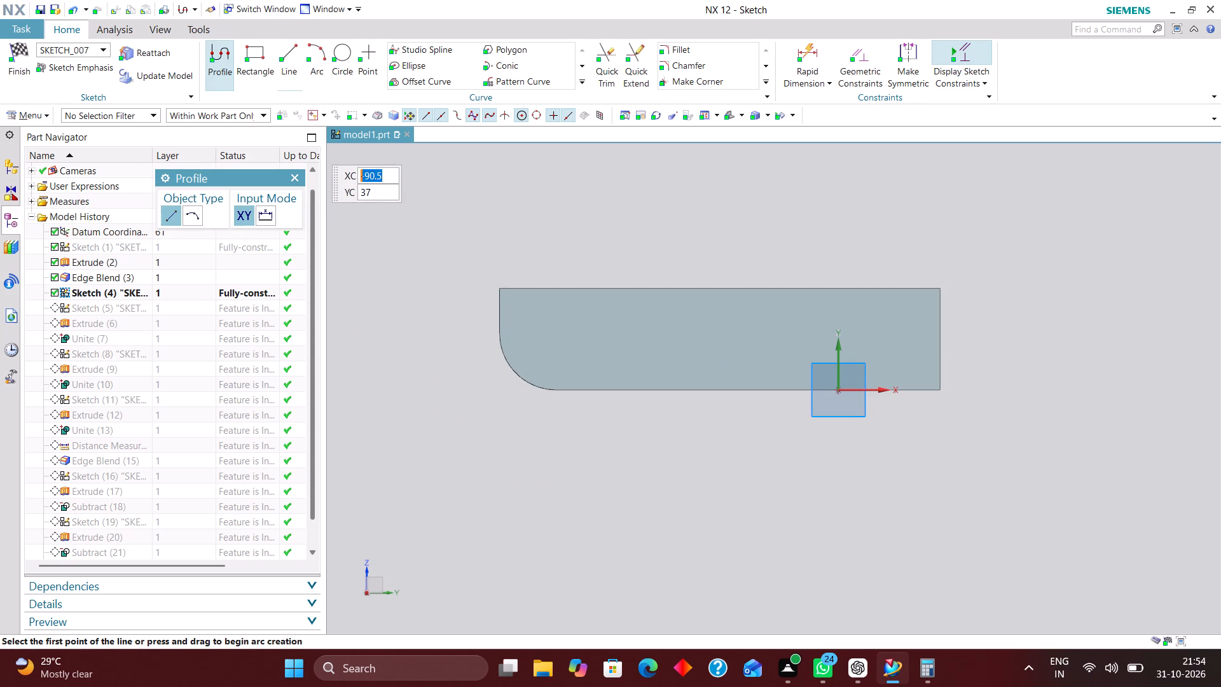
Sketch a rectangle about 25 mm wide and 30 mm high over the base leg's rounded end.
{"action": "left_click", "coordinate": [258, 54]}
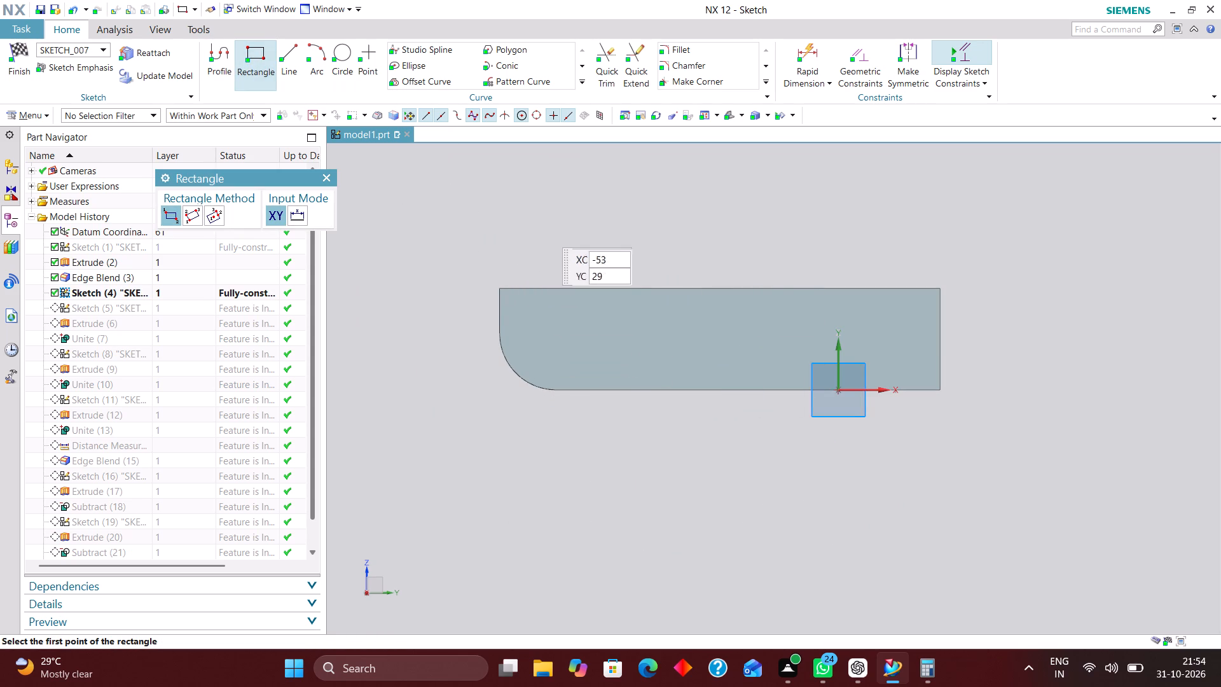
{"action": "left_click", "coordinate": [504, 242]}
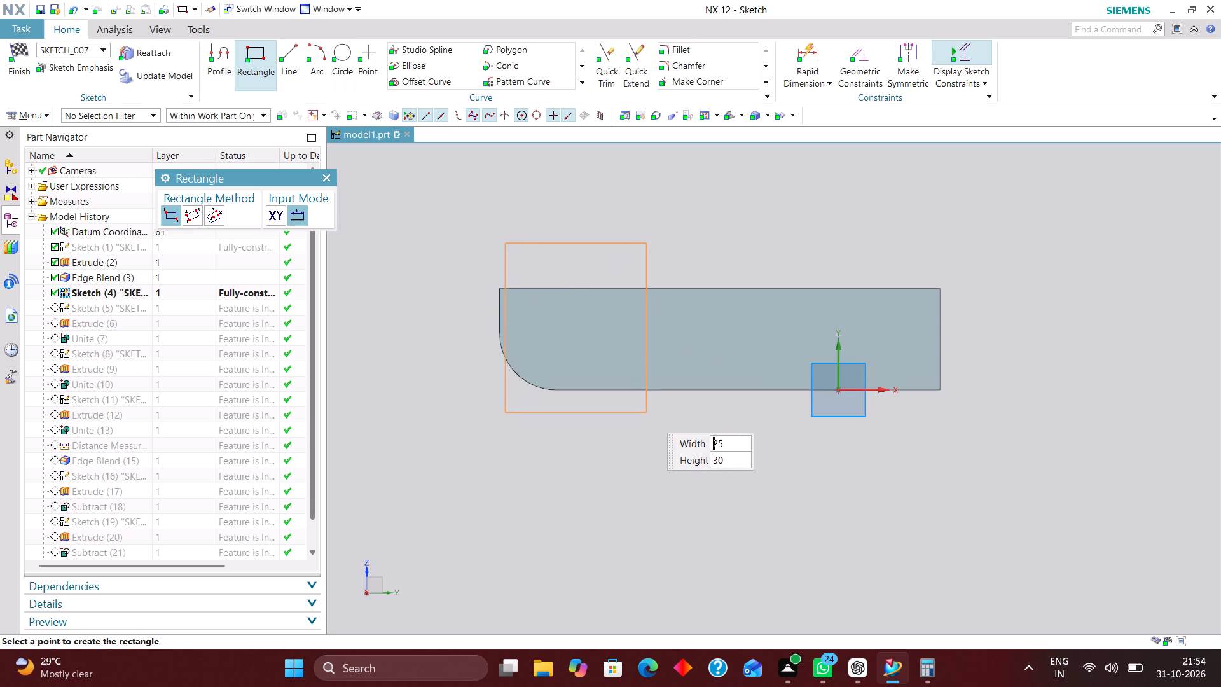
{"action": "left_click", "coordinate": [642, 413]}
Dimension the rectangle's outer vertical line at 60 mm from the sketch's vertical axis.
{"action": "left_click", "coordinate": [804, 55]}
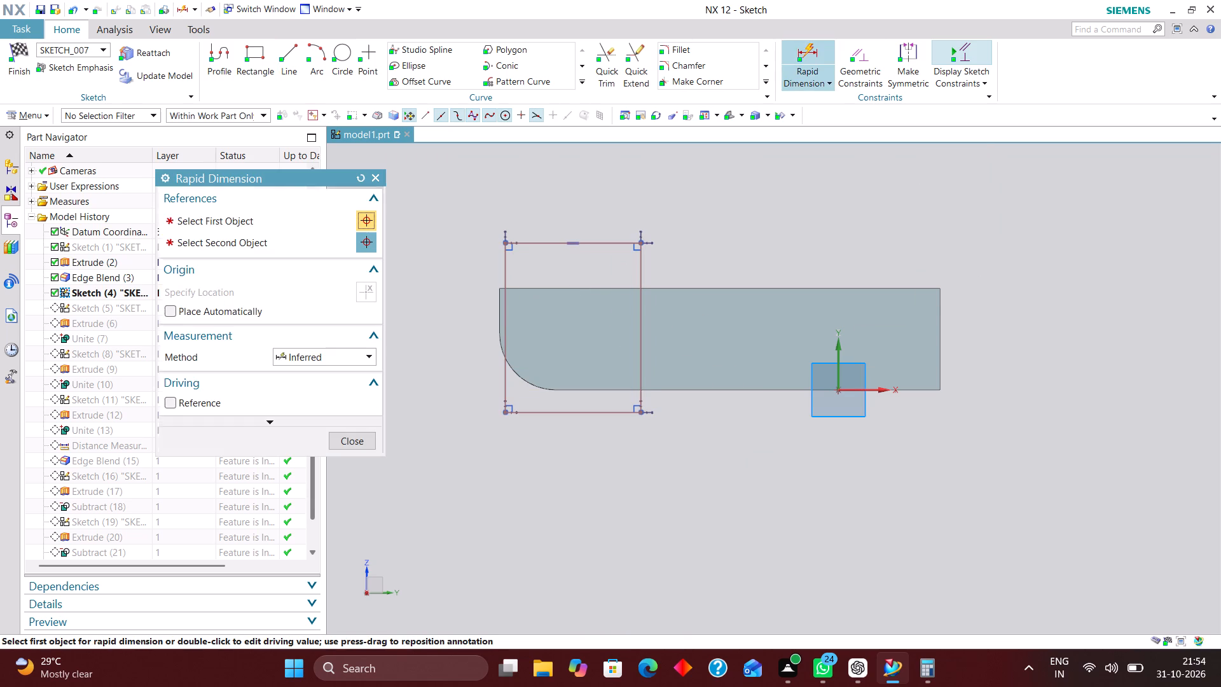
{"action": "left_click", "coordinate": [507, 389]}
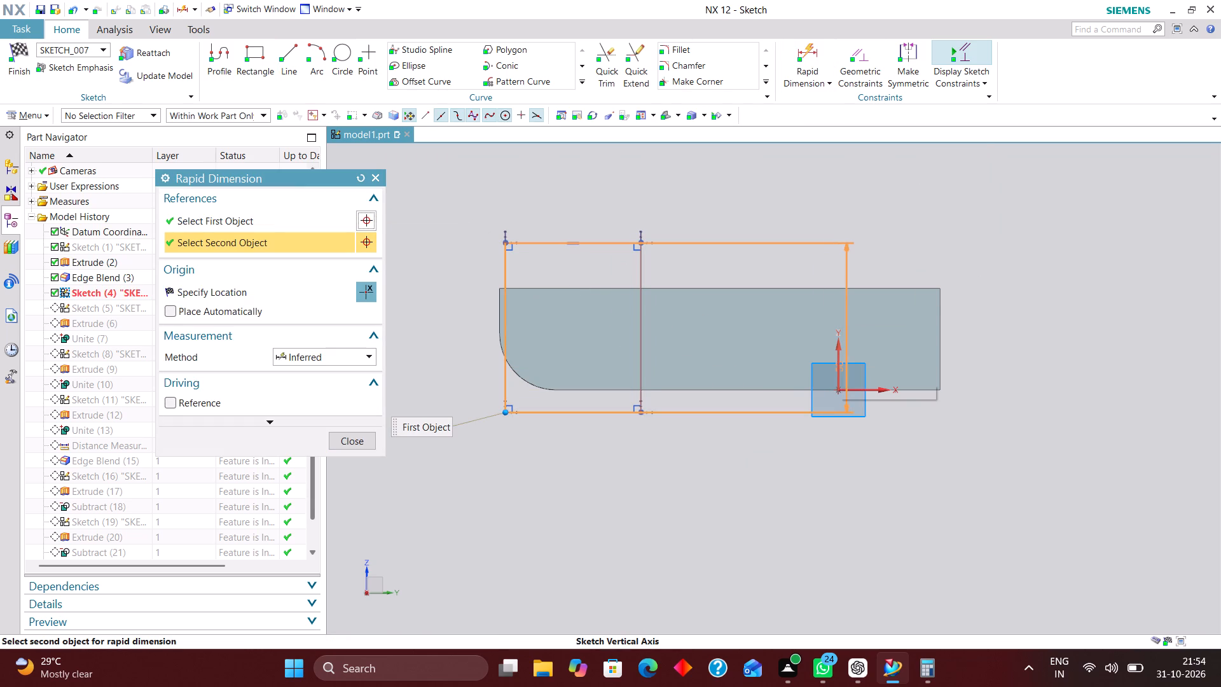
{"action": "left_click", "coordinate": [838, 365]}
{"action": "left_click", "coordinate": [637, 523]}
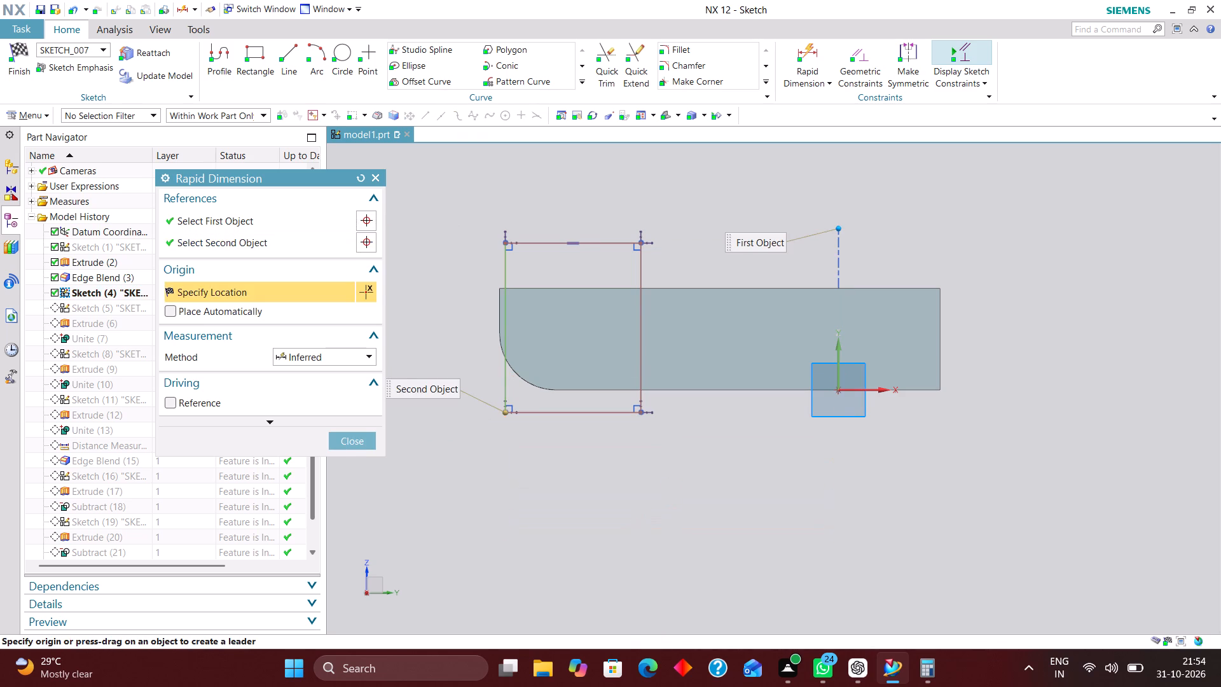
{"action": "type", "text": "60"}
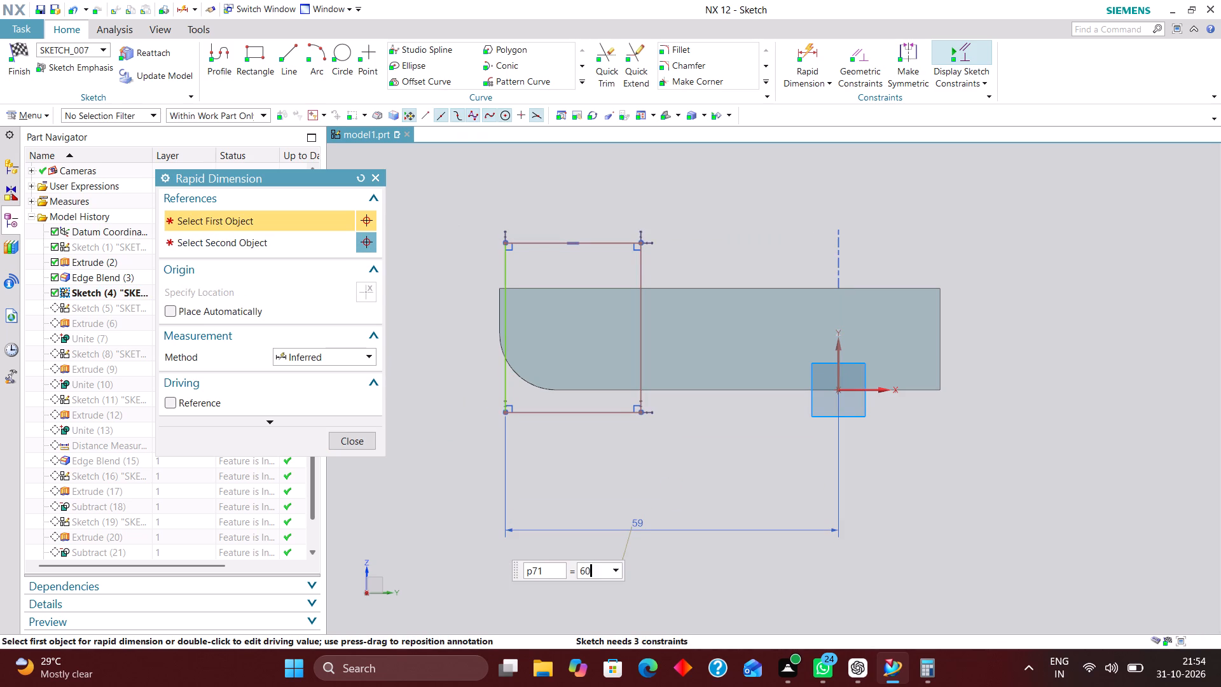
{"action": "key", "text": "Return"}
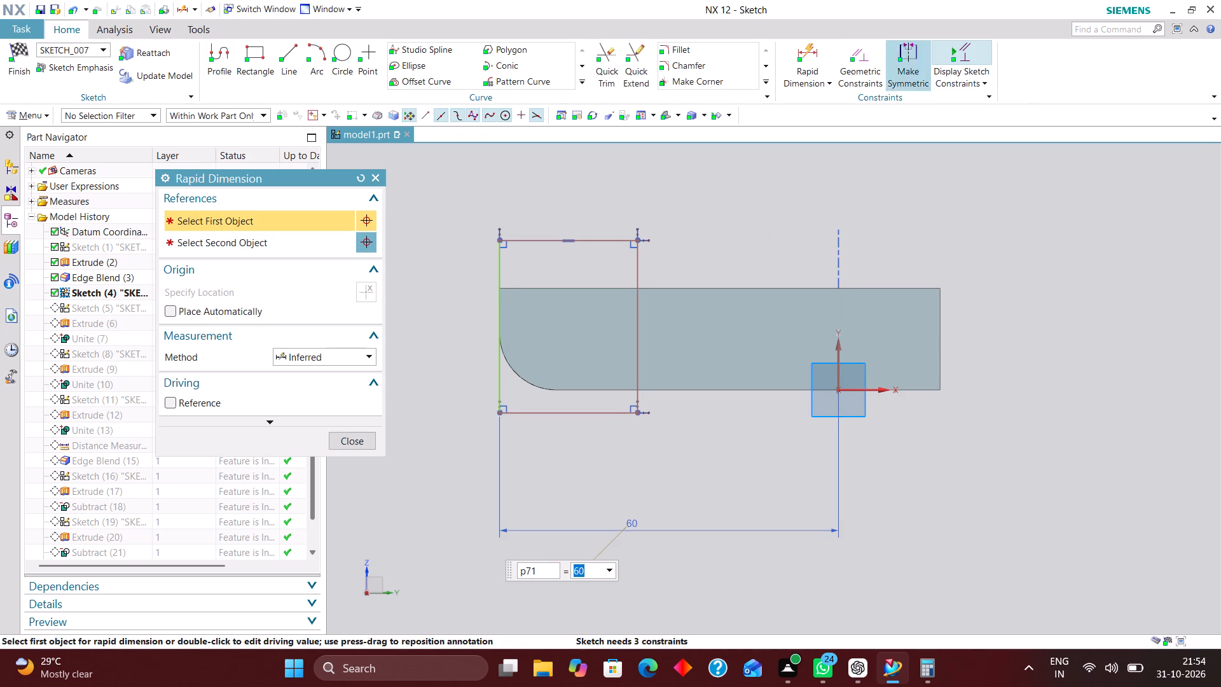
Constrain the midpoint of the rectangle's lower line onto the sketch's horizontal axis with a Point on Curve constraint.
{"action": "left_click", "coordinate": [860, 65]}
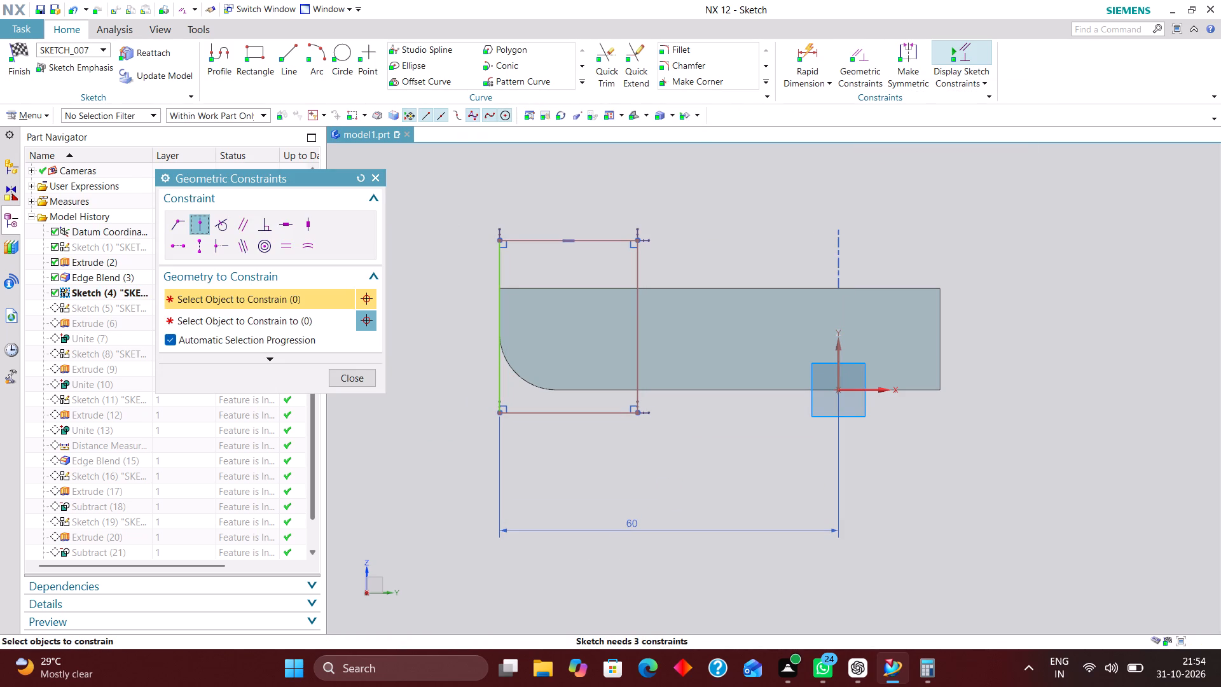
{"action": "left_click", "coordinate": [570, 415]}
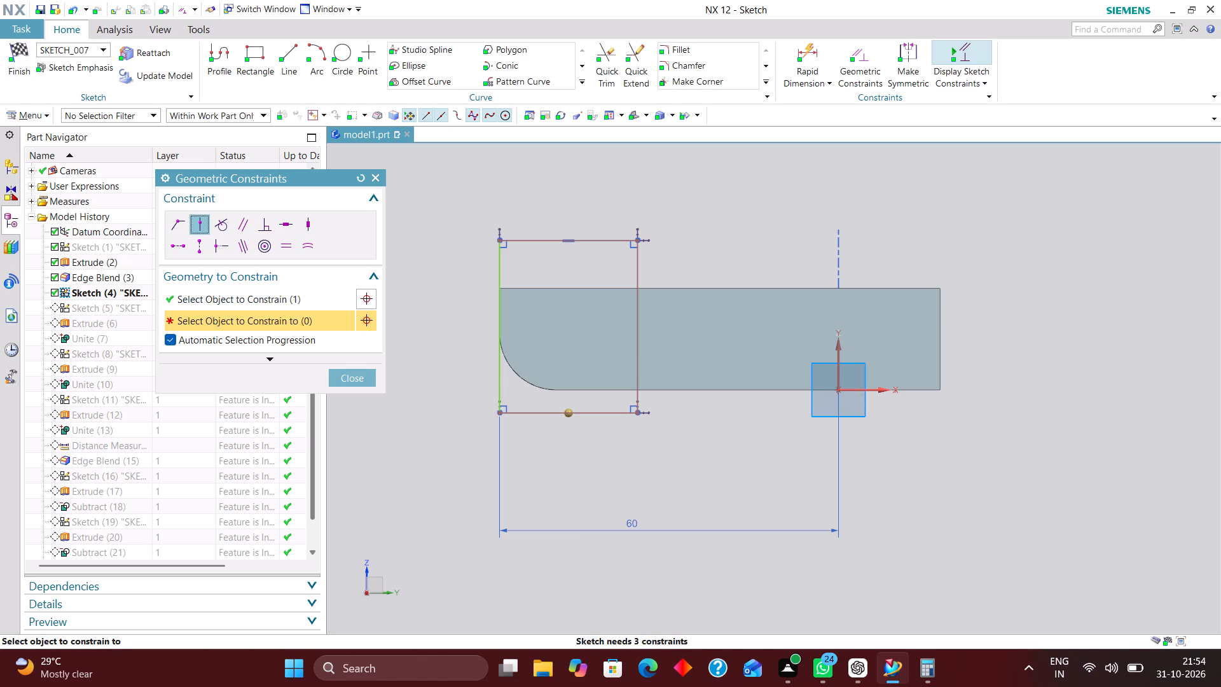
{"action": "left_click", "coordinate": [855, 391]}
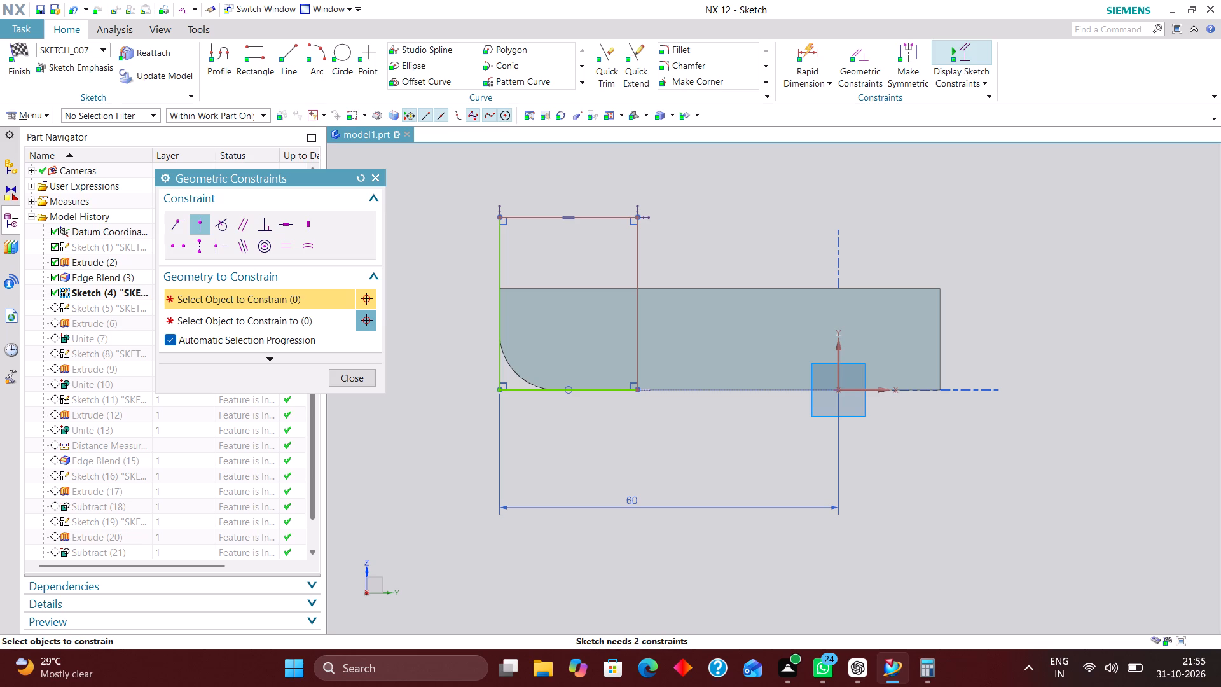
{"action": "scroll", "coordinate": [719, 489], "scroll_direction": "down", "scroll_amount": 2}
{"action": "scroll", "coordinate": [661, 496], "scroll_direction": "down", "scroll_amount": 1}
{"action": "scroll", "coordinate": [600, 433], "scroll_direction": "up", "scroll_amount": 3}
{"action": "left_click", "coordinate": [588, 408]}
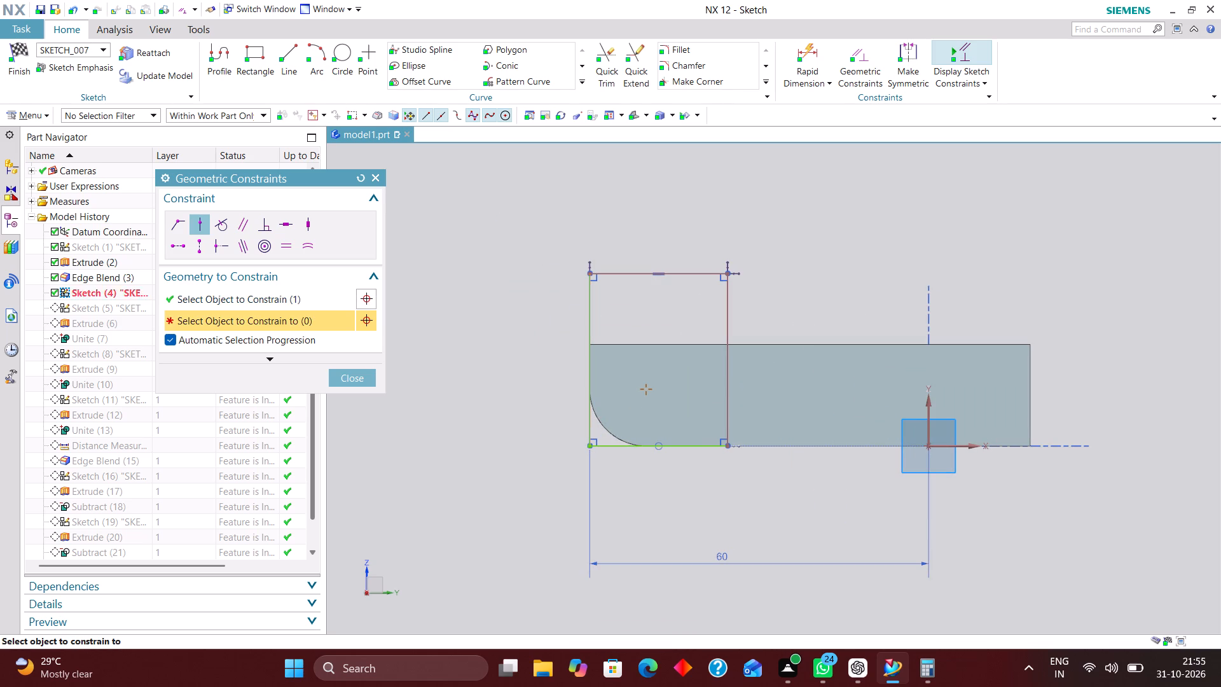
{"action": "left_click", "coordinate": [375, 176]}
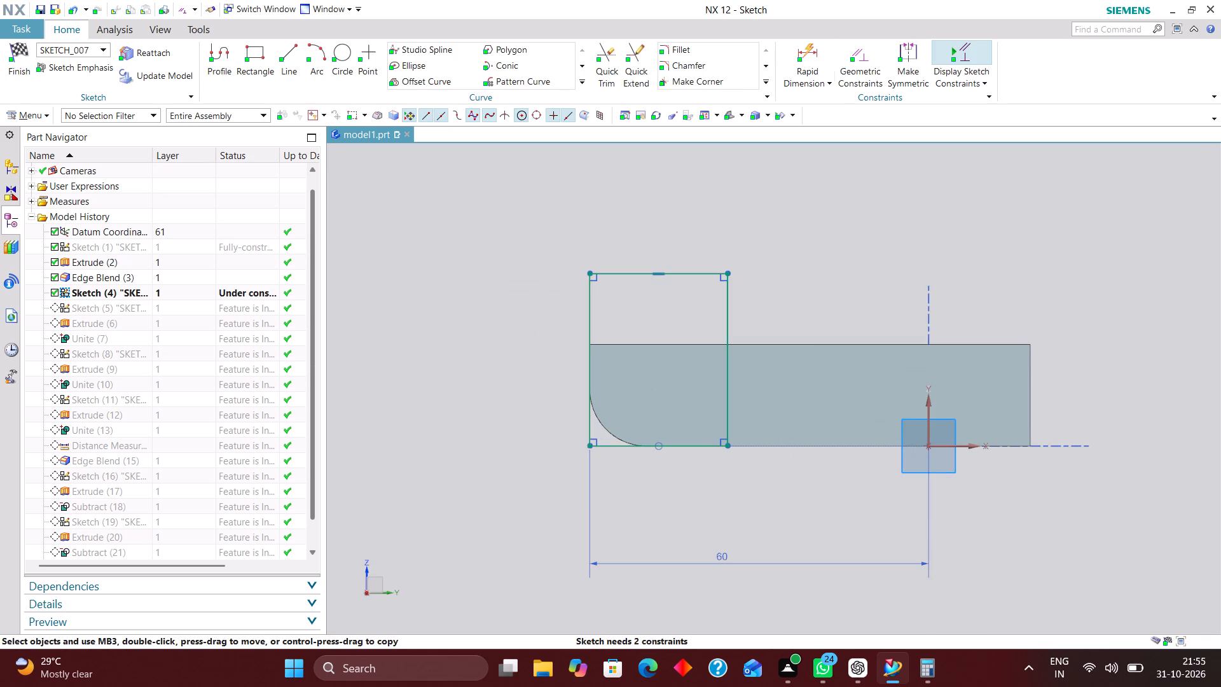
Dimension the rectangle's height at 22 mm and finish the sketch.
{"action": "left_click", "coordinate": [812, 49]}
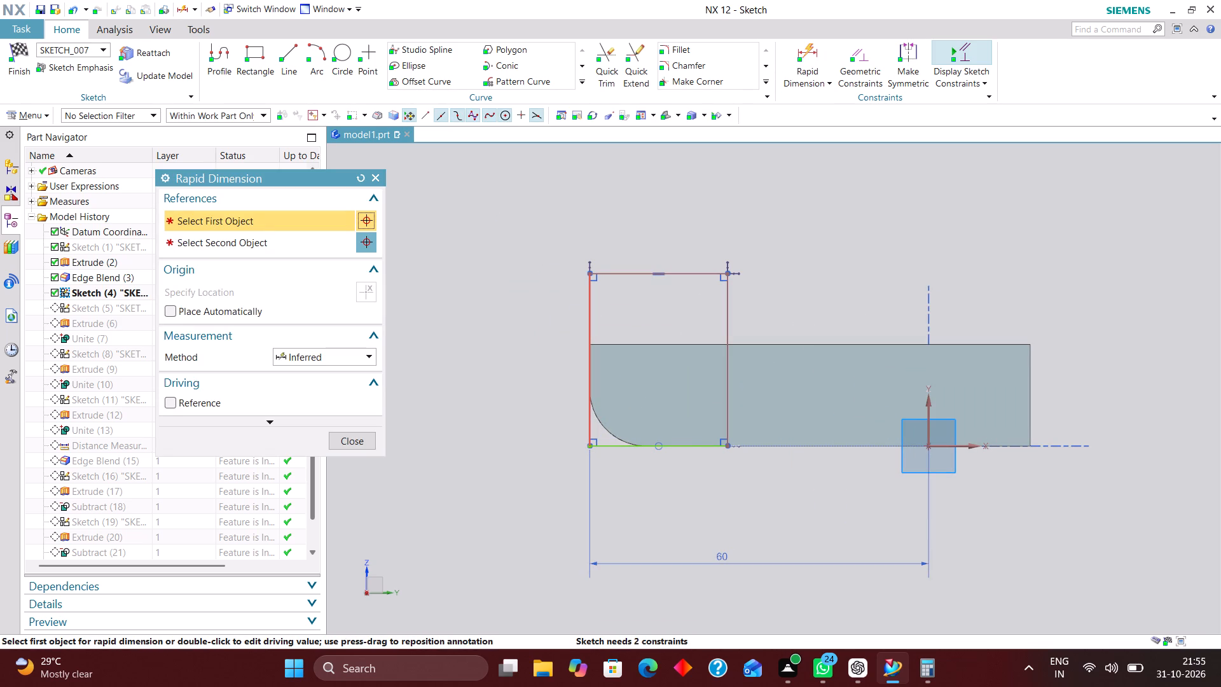
{"action": "left_click", "coordinate": [588, 422]}
{"action": "left_click", "coordinate": [514, 381]}
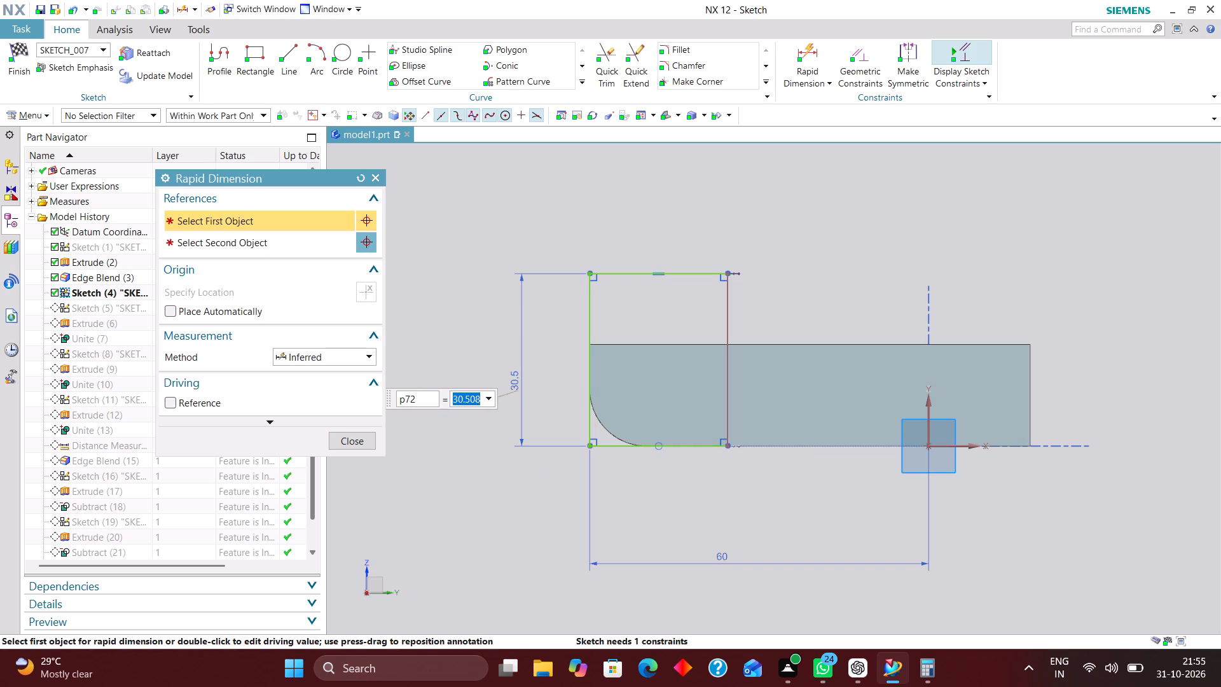
{"action": "type", "text": "22"}
{"action": "key", "text": "Return"}
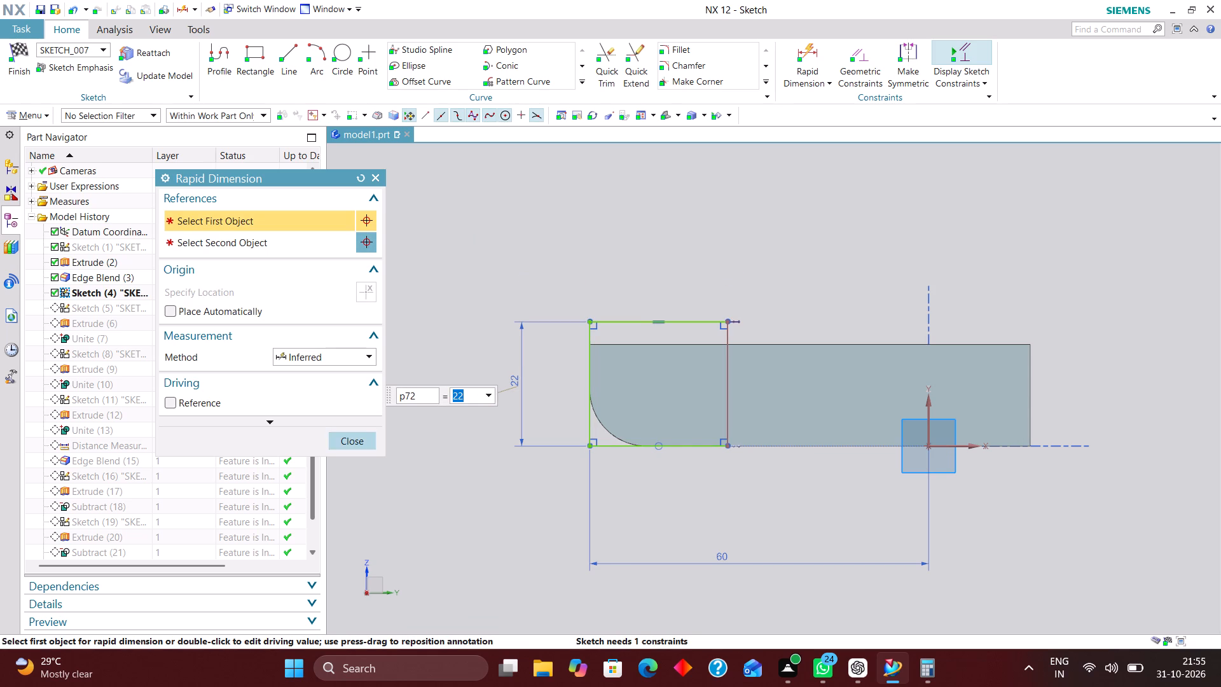
{"action": "left_click", "coordinate": [350, 440]}
{"action": "left_click", "coordinate": [22, 50]}
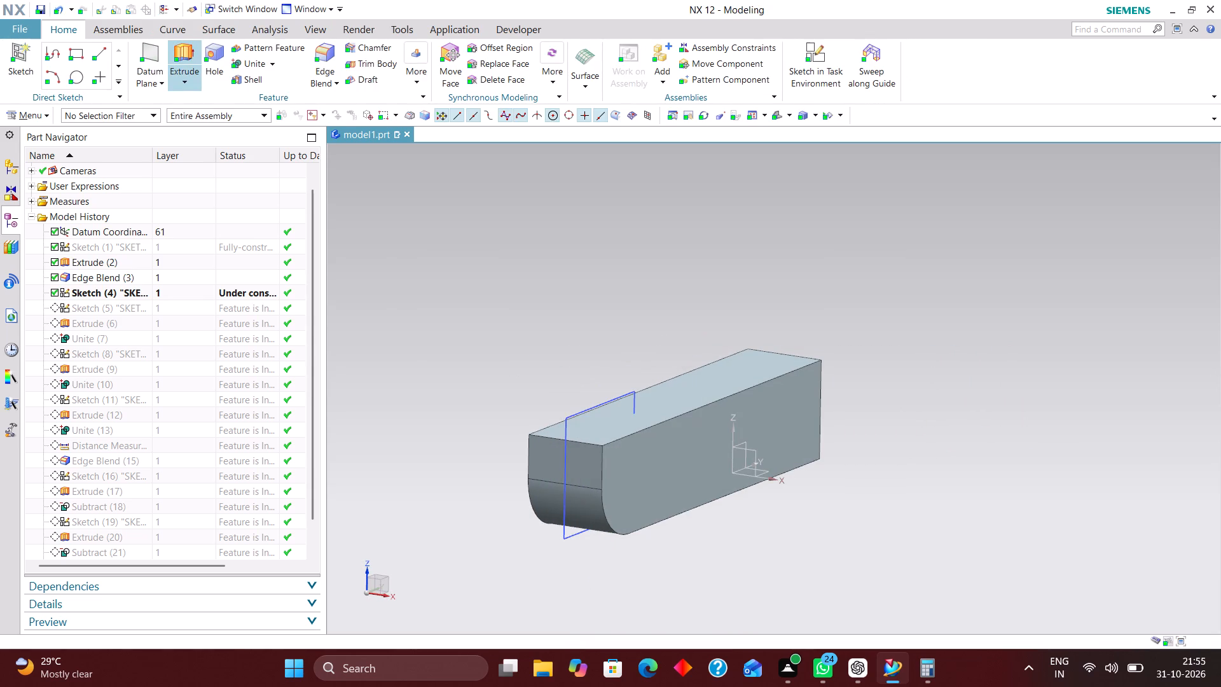
Extrude the new rectangle symmetrically with a distance of 7.5 mm and no Boolean, as a separate body at the leg's end.
{"action": "left_click", "coordinate": [187, 56]}
{"action": "left_click", "coordinate": [565, 427]}
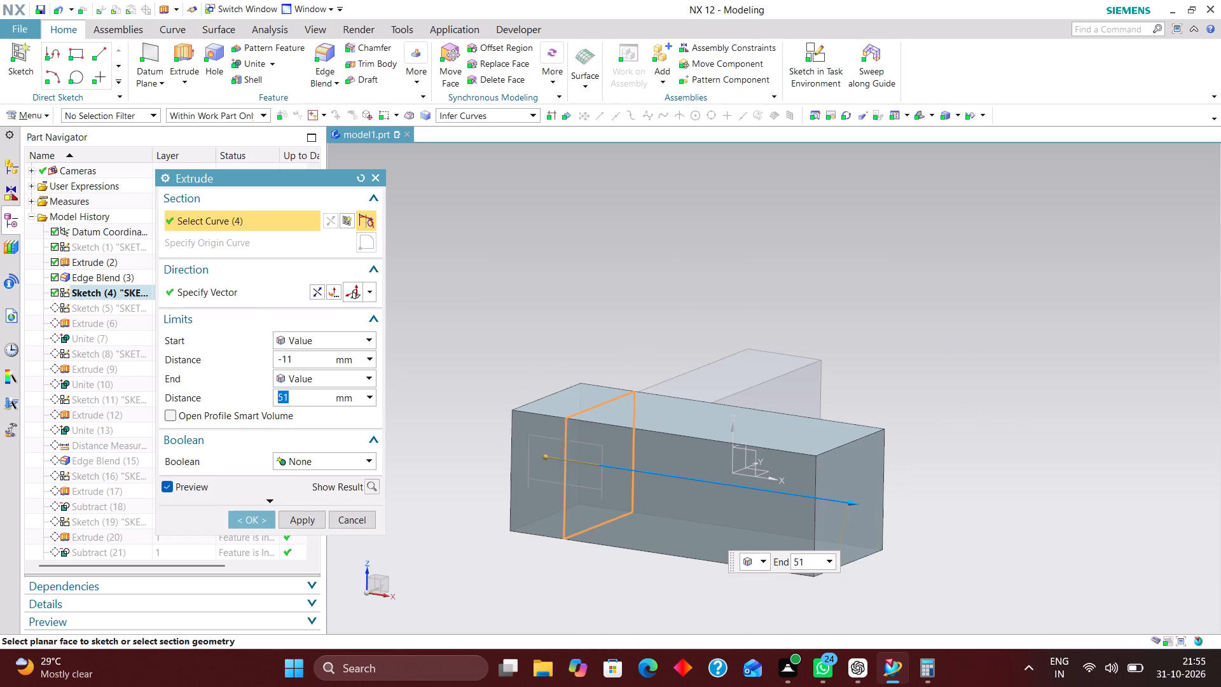
{"action": "left_click", "coordinate": [324, 343]}
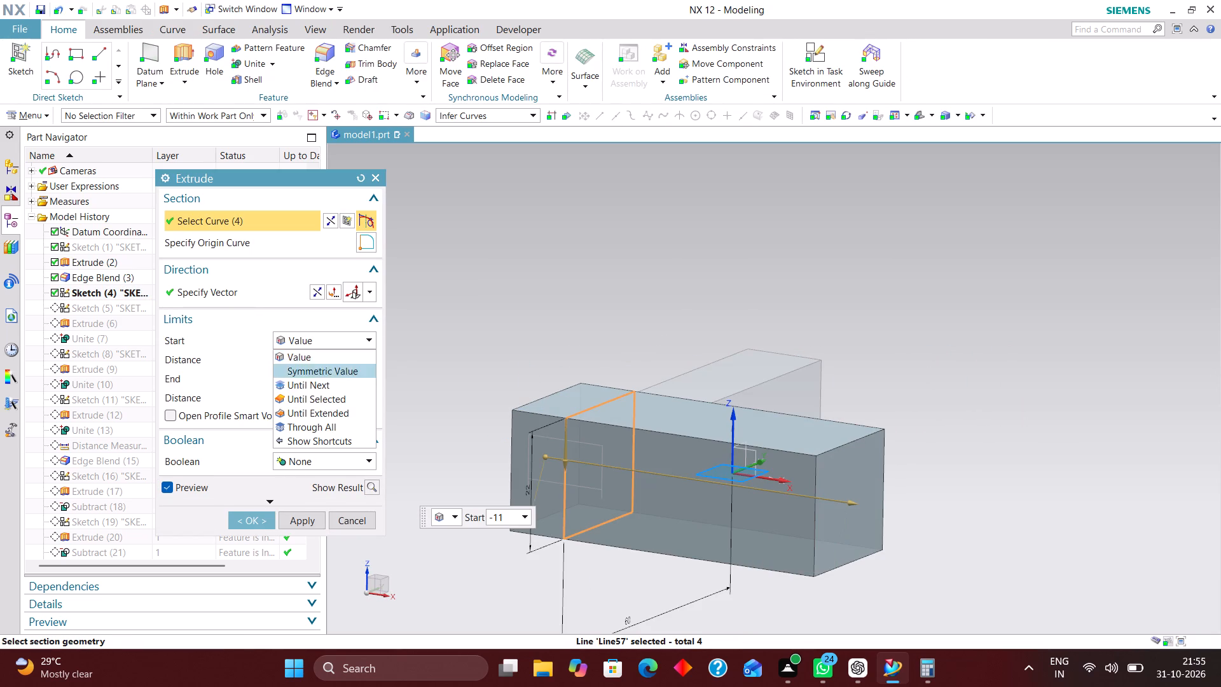
{"action": "left_click", "coordinate": [323, 367]}
{"action": "type", "text": "7.5"}
{"action": "key", "text": "Return"}
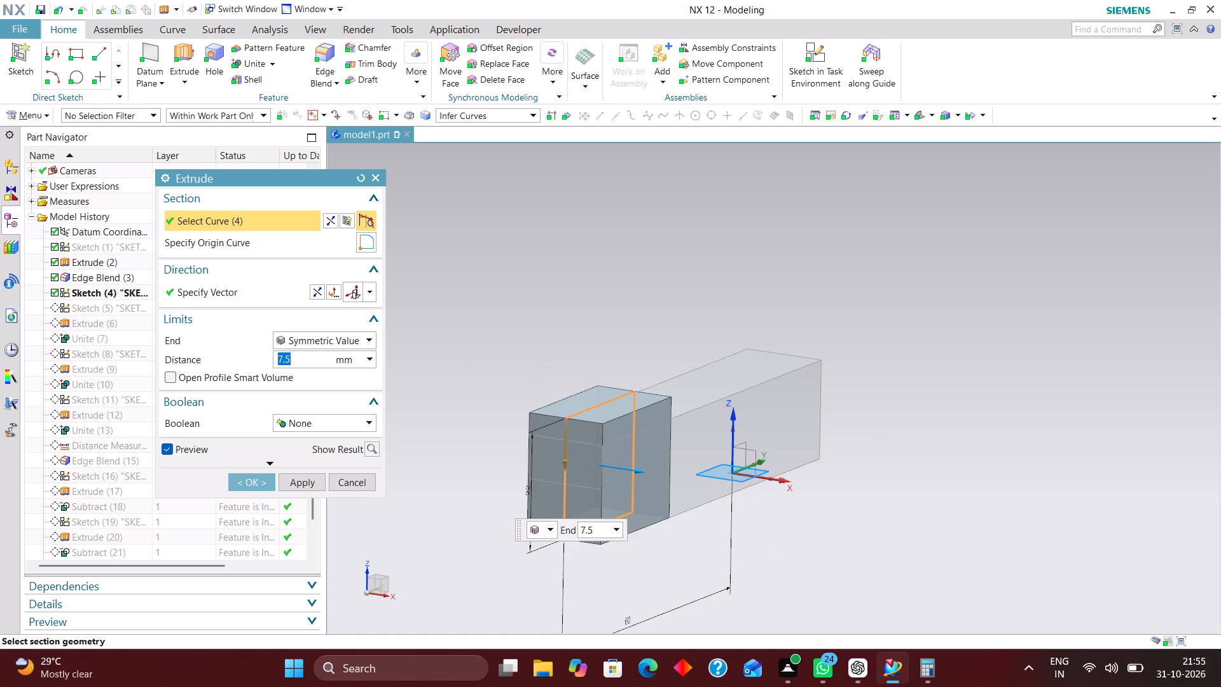
{"action": "scroll", "coordinate": [795, 491], "scroll_direction": "down", "scroll_amount": 2}
{"action": "scroll", "coordinate": [806, 527], "scroll_direction": "up", "scroll_amount": 4}
{"action": "middle_click_drag", "start_coordinate": [929, 463], "coordinate": [892, 447]}
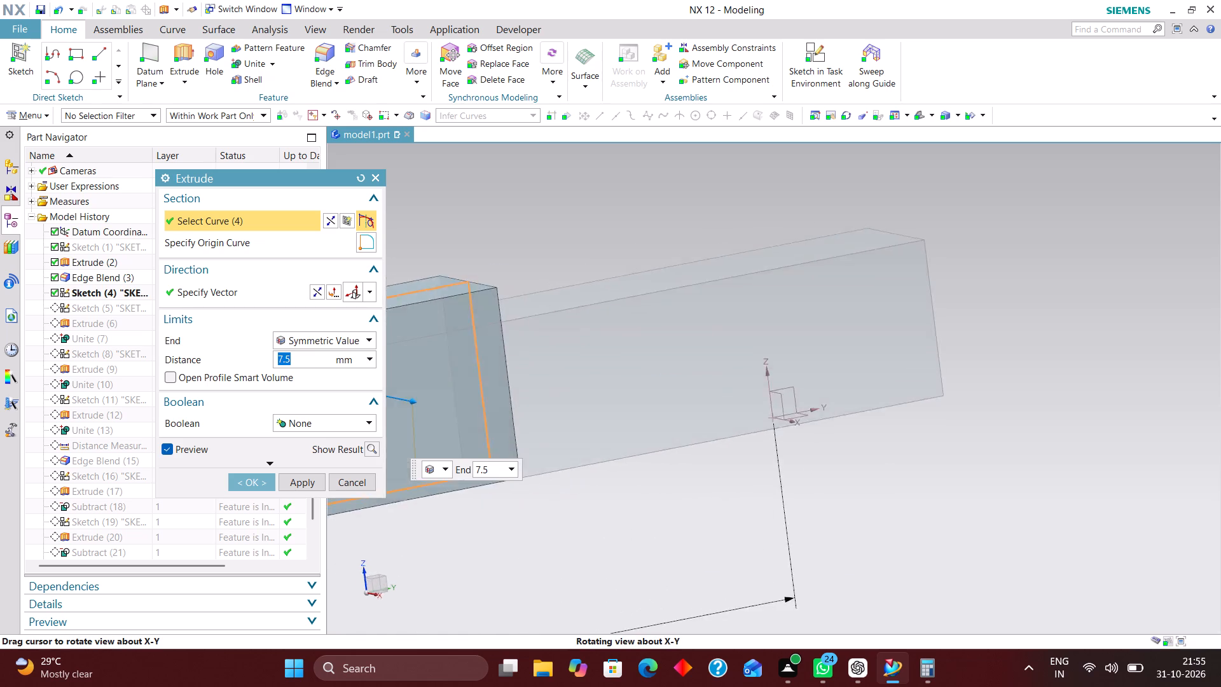
{"action": "middle_click_drag", "start_coordinate": [892, 447], "coordinate": [953, 433]}
{"action": "left_click", "coordinate": [256, 483]}
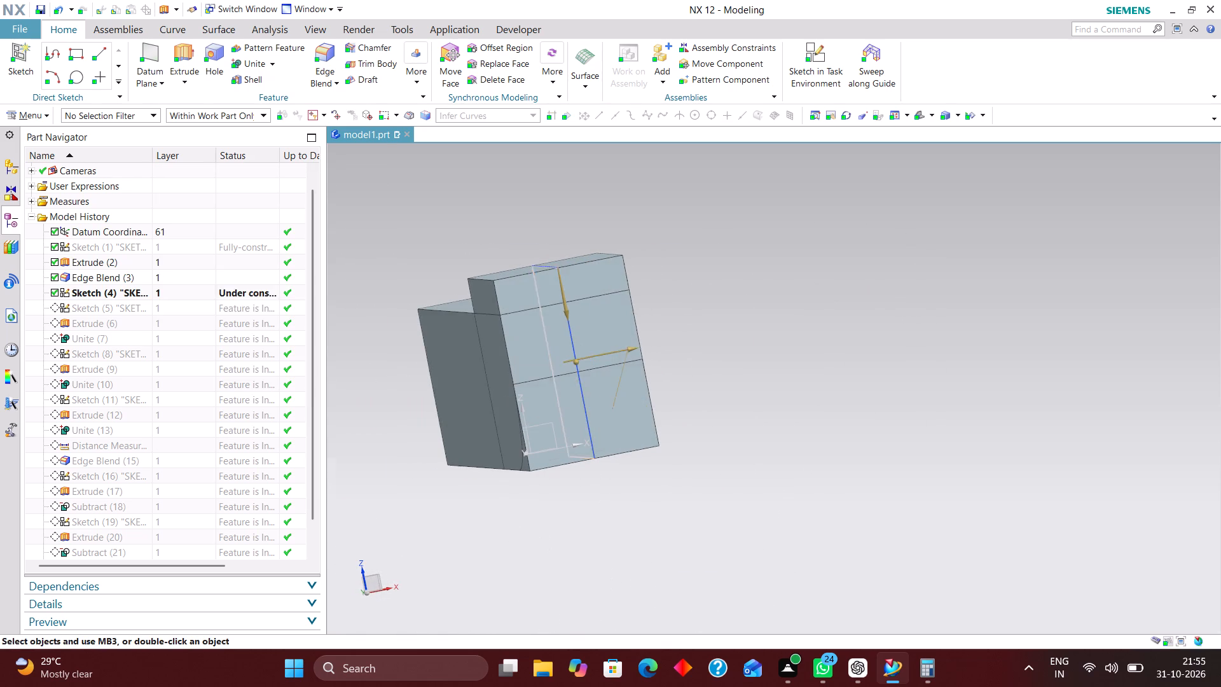
Unite the extruded end block with the base leg, using the leg as target and the block as tool.
{"action": "middle_click_drag", "start_coordinate": [799, 454], "coordinate": [745, 471]}
{"action": "scroll", "coordinate": [906, 454], "scroll_direction": "down", "scroll_amount": 2}
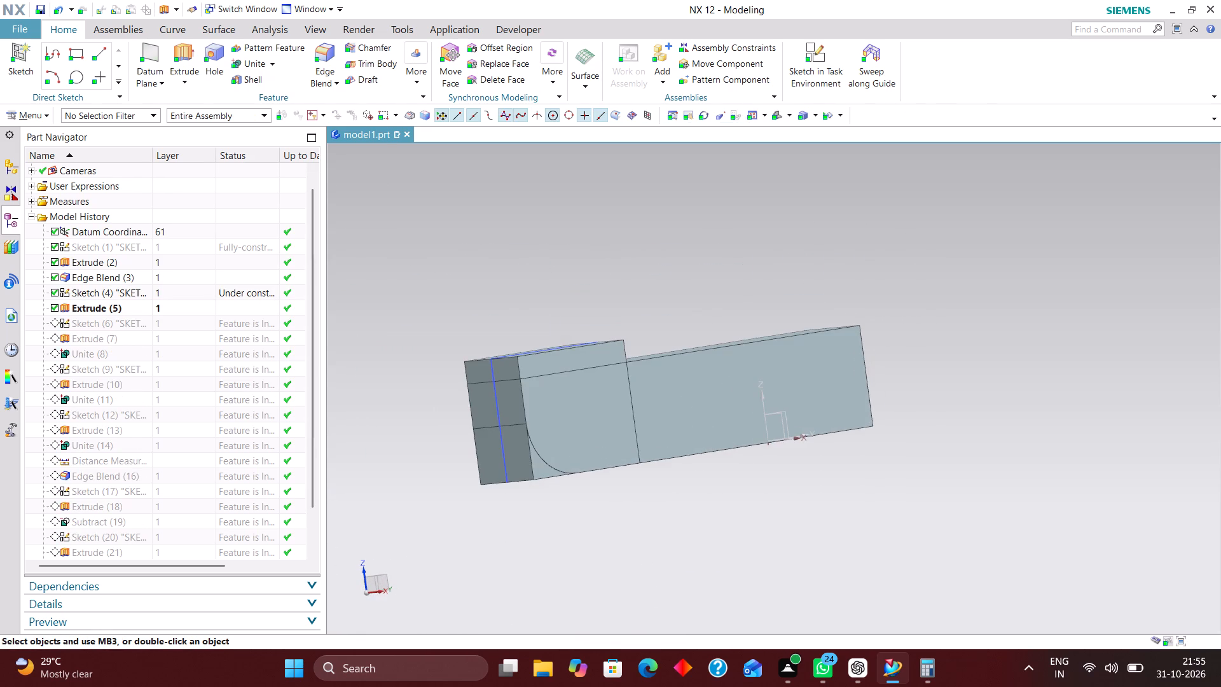
{"action": "scroll", "coordinate": [518, 463], "scroll_direction": "up", "scroll_amount": 3}
{"action": "scroll", "coordinate": [599, 513], "scroll_direction": "down", "scroll_amount": 2}
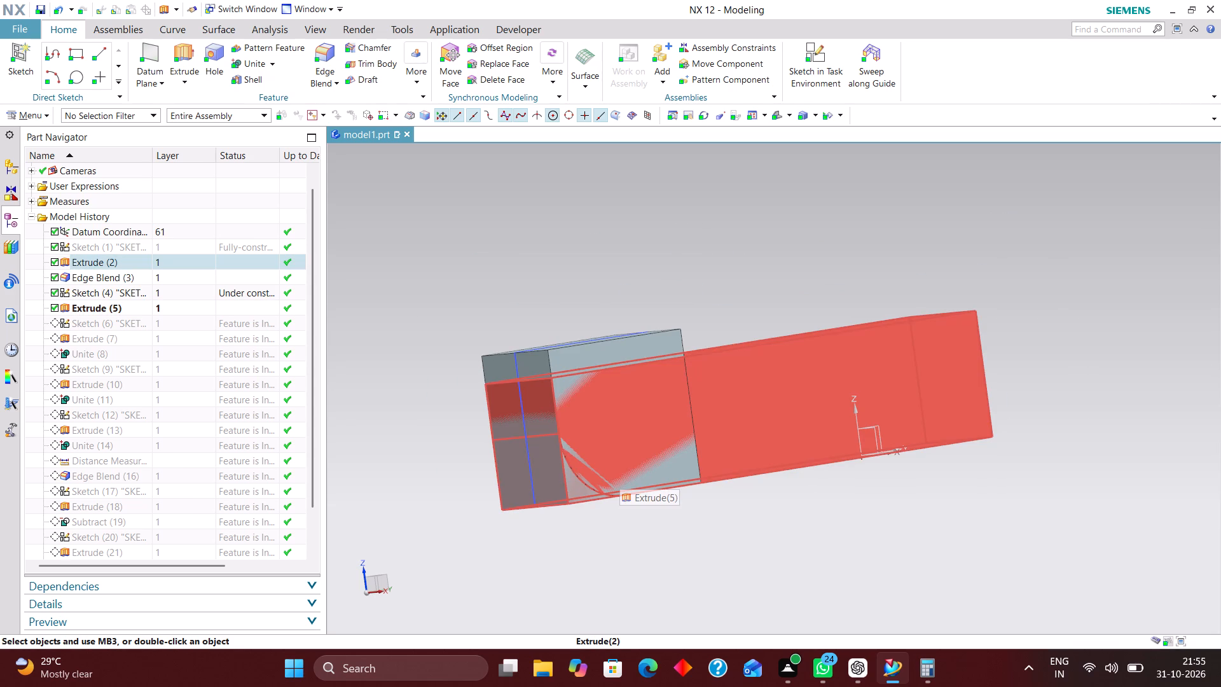
{"action": "left_click", "coordinate": [247, 64]}
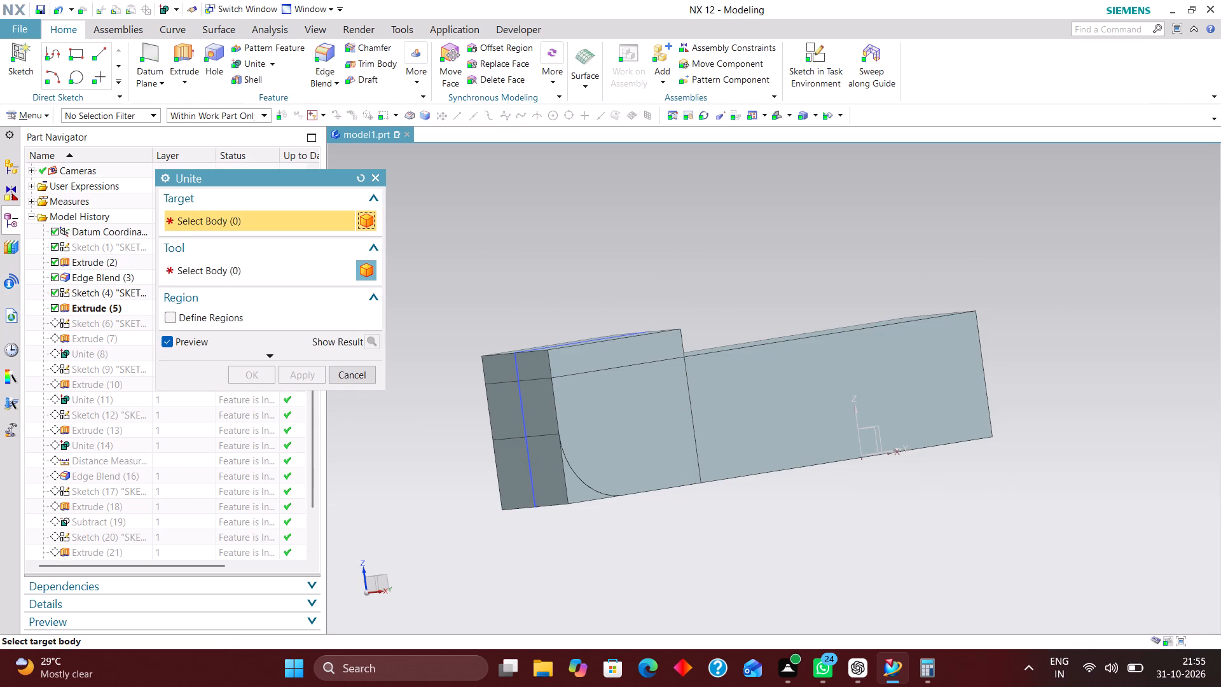
{"action": "left_click", "coordinate": [764, 397]}
{"action": "left_click", "coordinate": [637, 355]}
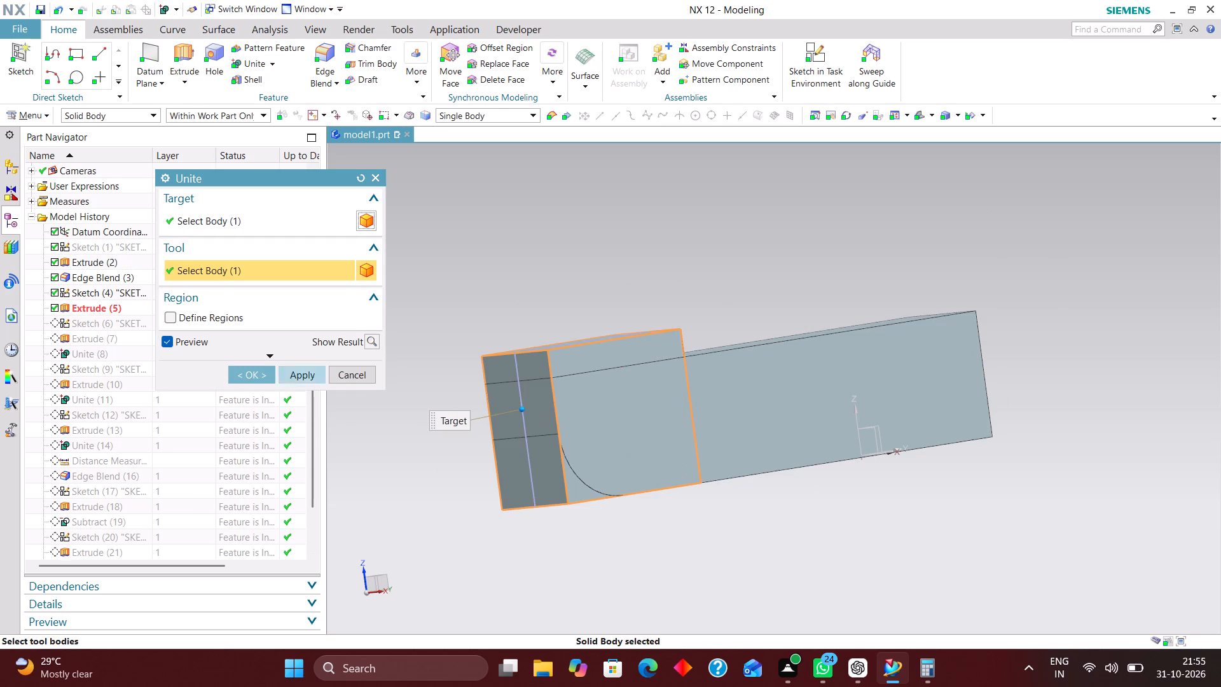
{"action": "left_click", "coordinate": [258, 371]}
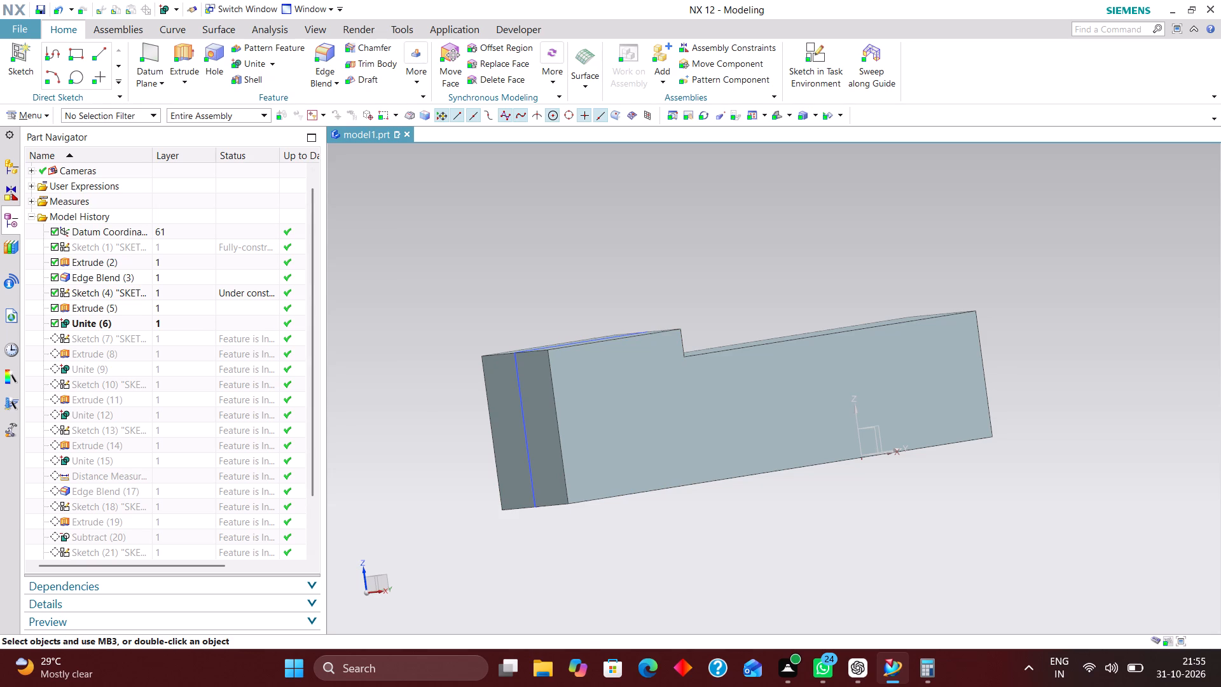
Delete Edge Blend (3), the base leg's end rounding, from the model history.
{"action": "left_click", "coordinate": [142, 279]}
{"action": "right_click", "coordinate": [142, 278]}
{"action": "left_click", "coordinate": [254, 263]}
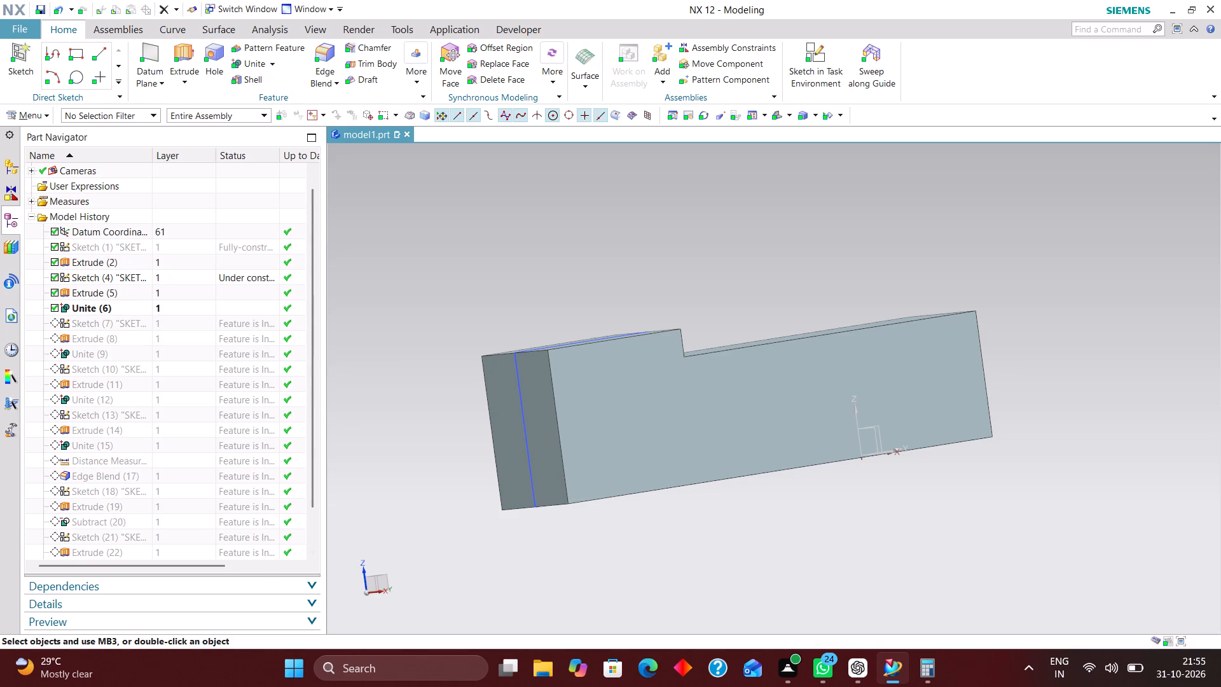
Apply a circular Edge Blend with a 12 mm radius to the bottom edge at the base leg's free end.
{"action": "left_click", "coordinate": [322, 48]}
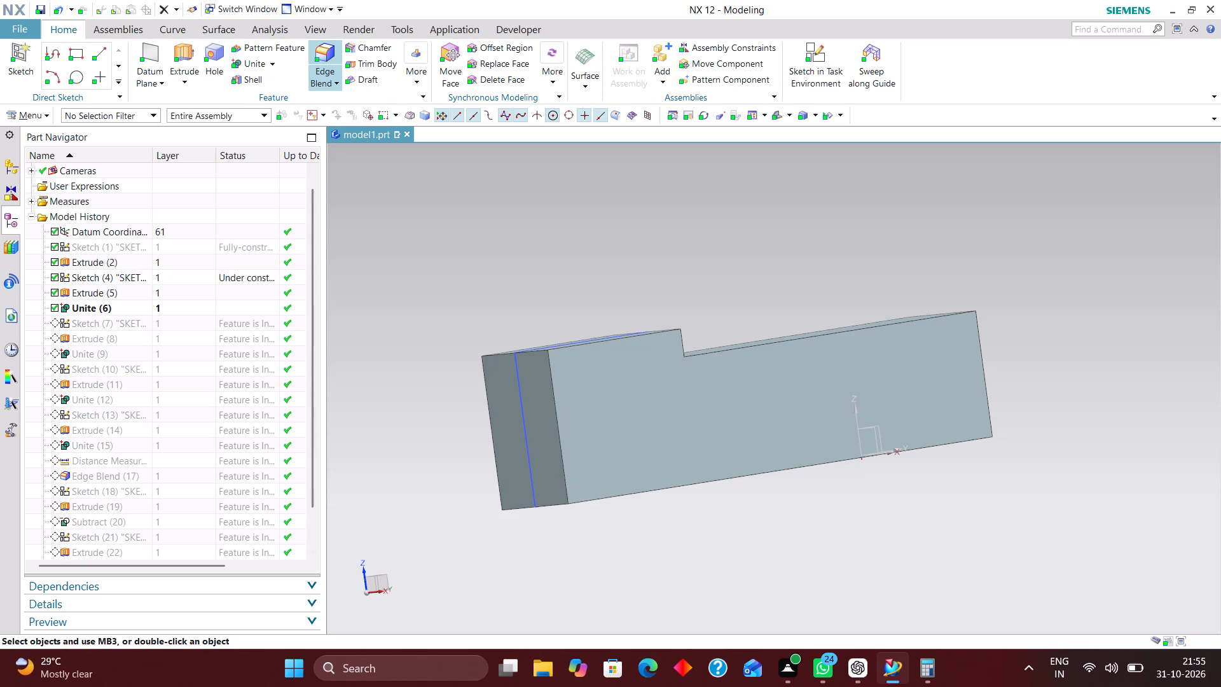
{"action": "middle_click_drag", "start_coordinate": [593, 506], "coordinate": [602, 475]}
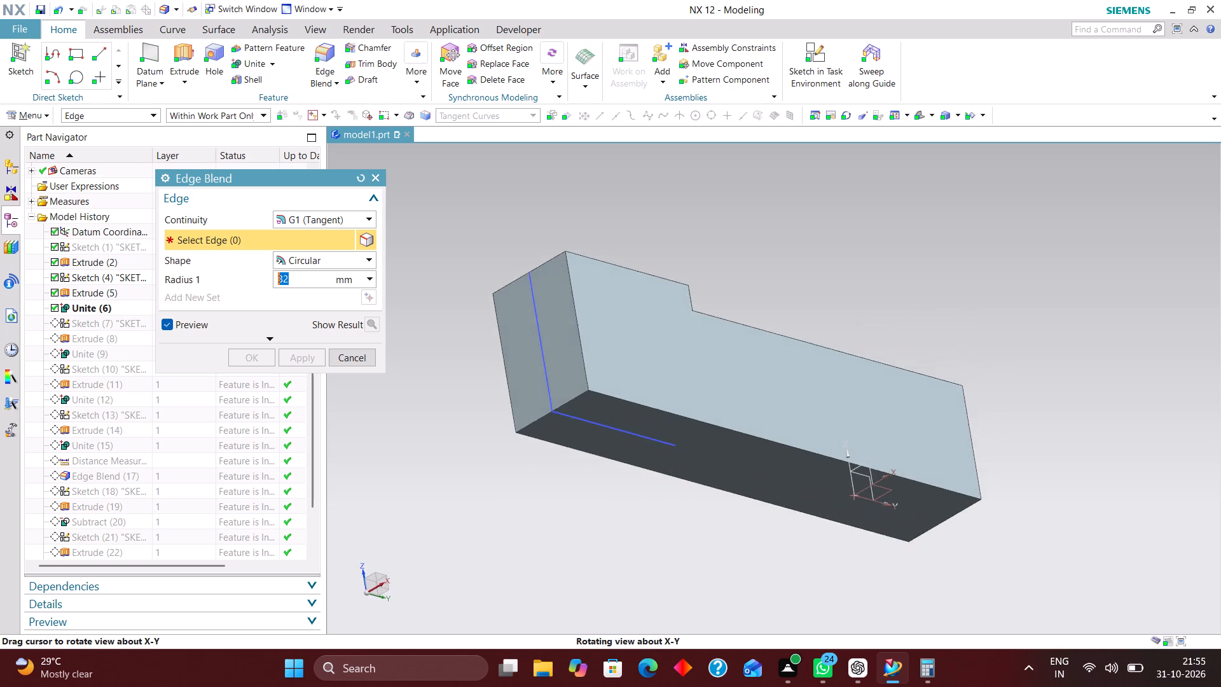
{"action": "middle_click_drag", "start_coordinate": [602, 475], "coordinate": [598, 478]}
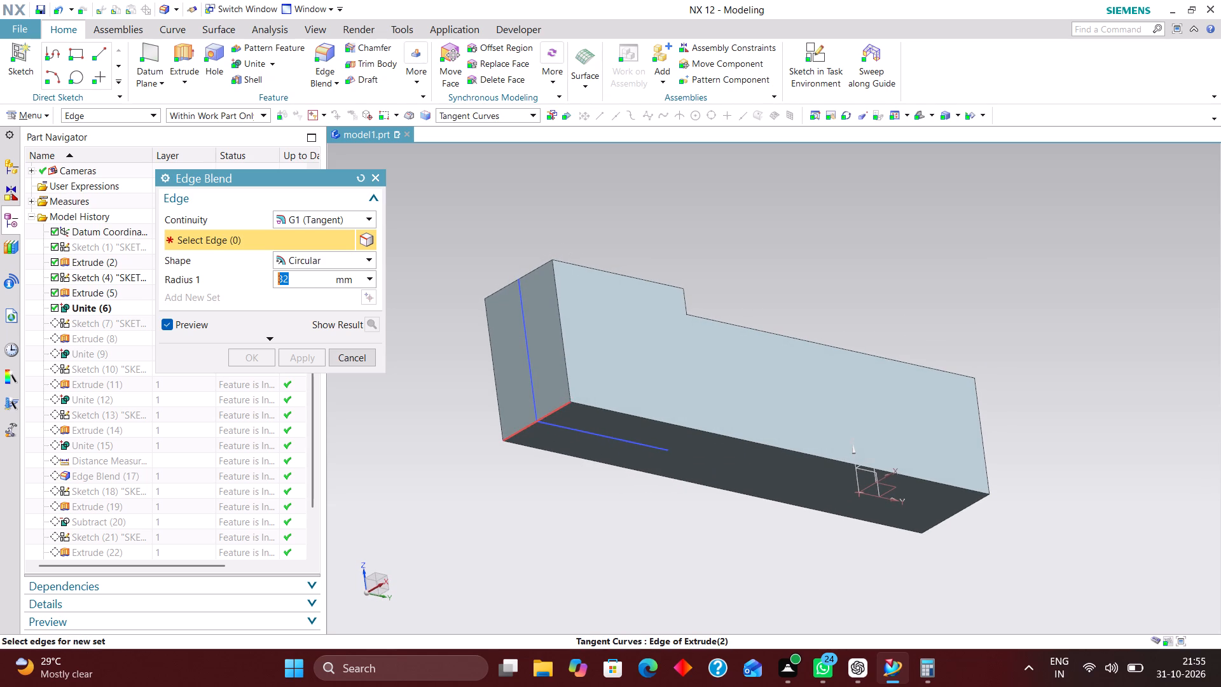
{"action": "left_click", "coordinate": [549, 411]}
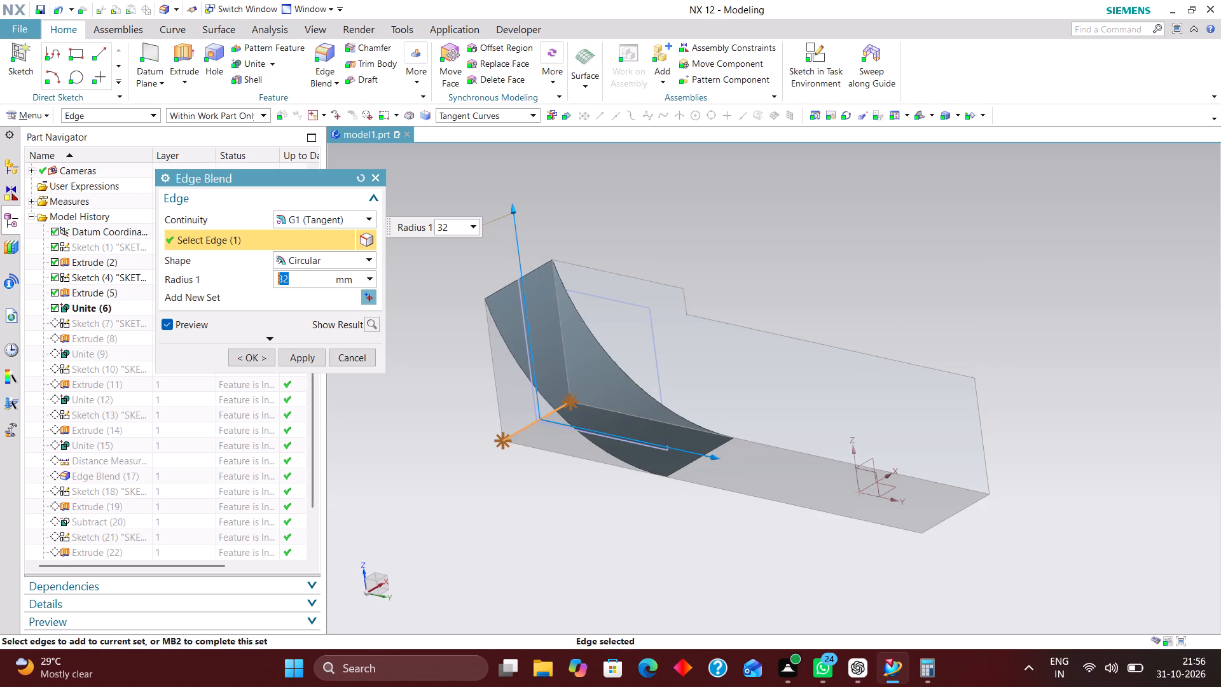
{"action": "type", "text": "12"}
{"action": "key", "text": "Return"}
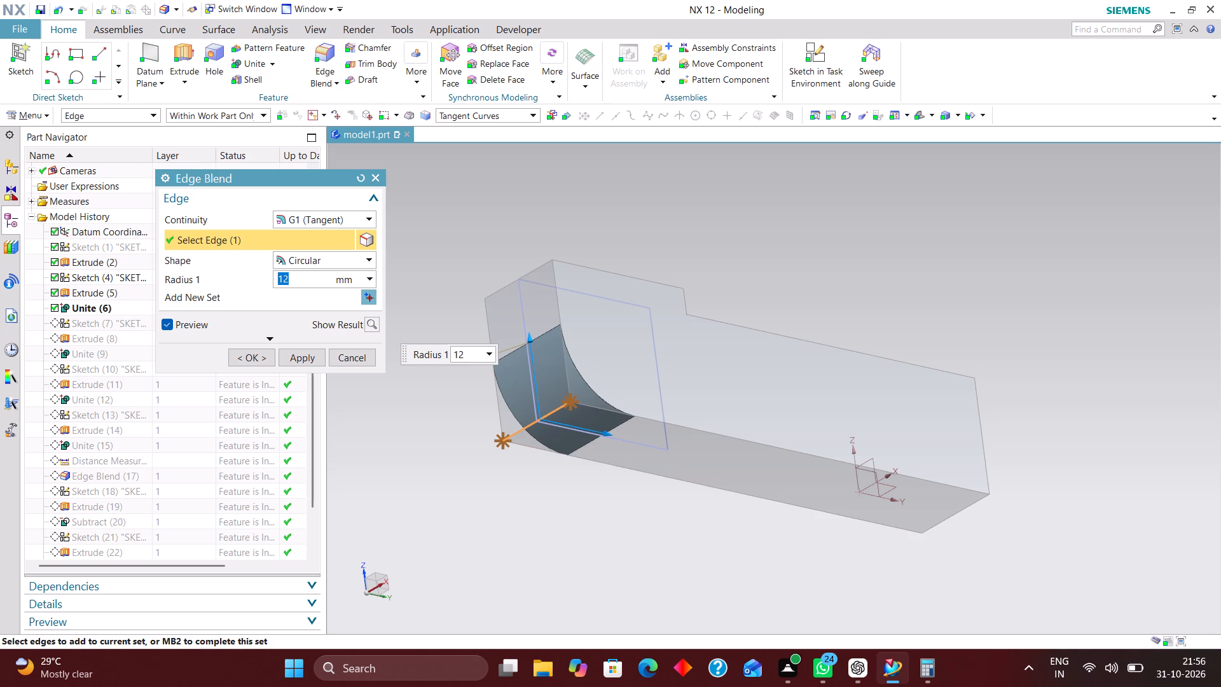
{"action": "middle_click_drag", "start_coordinate": [838, 252], "coordinate": [822, 293]}
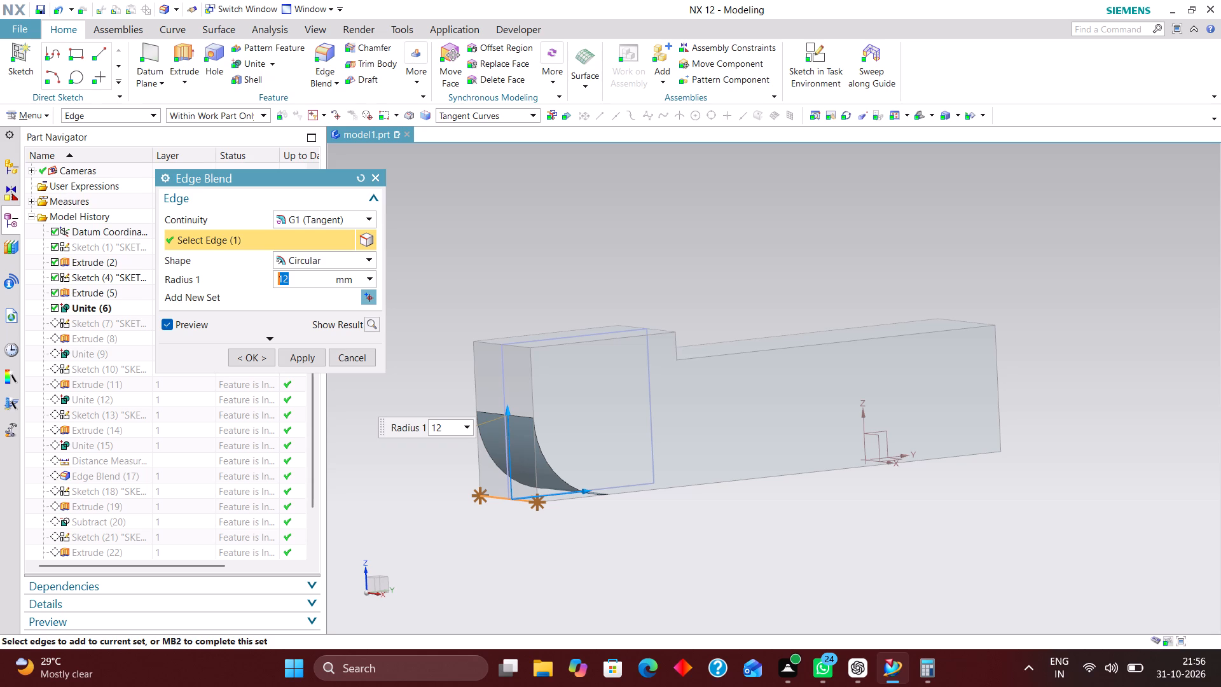
{"action": "left_click", "coordinate": [254, 355]}
Hide Sketch (3), the rectangle sketch of the leg's end block.
{"action": "right_click_drag", "start_coordinate": [507, 487], "coordinate": [509, 511]}
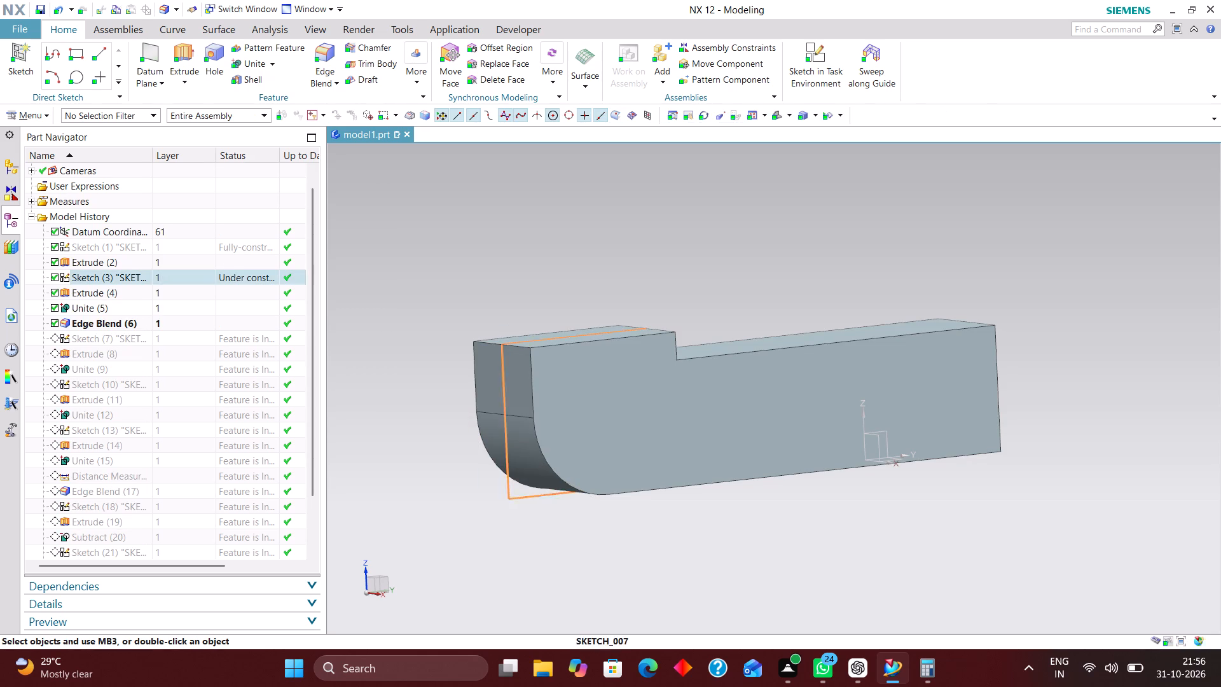
{"action": "right_click_drag", "start_coordinate": [509, 511], "coordinate": [507, 527]}
{"action": "middle_click", "coordinate": [755, 543]}
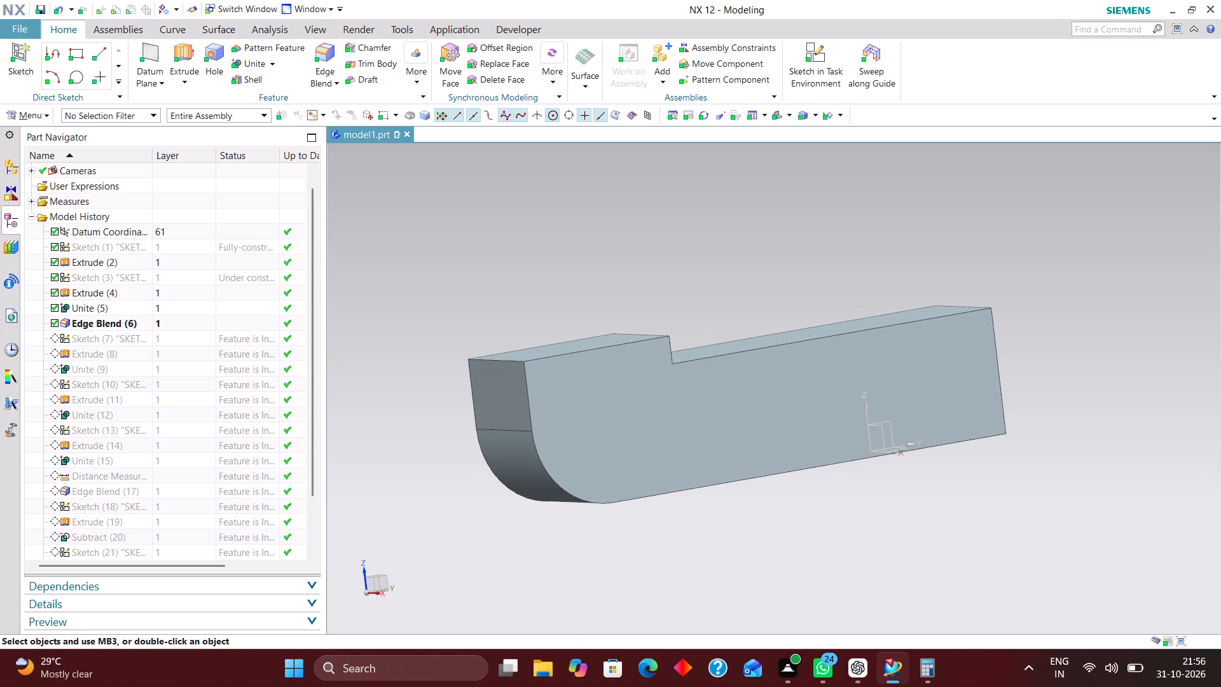
Make Sketch (24), the last entry in the model history, the current feature.
{"action": "scroll", "coordinate": [183, 354], "scroll_direction": "down", "scroll_amount": 8}
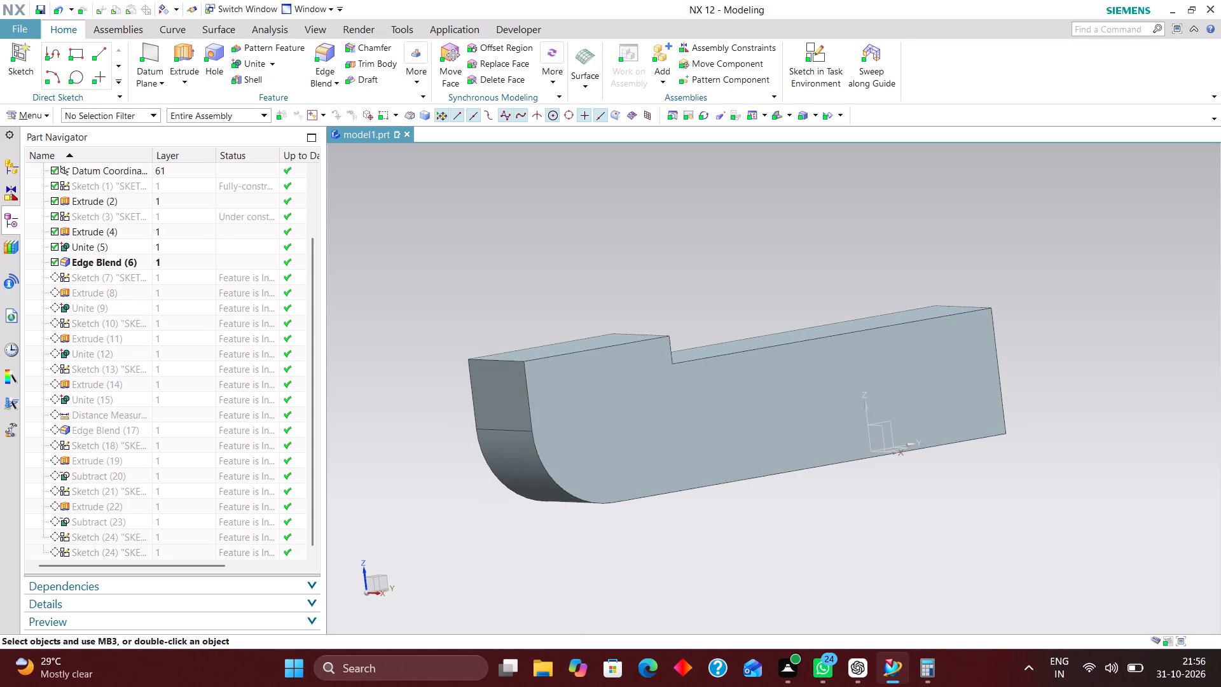
{"action": "left_click", "coordinate": [180, 532]}
{"action": "right_click", "coordinate": [181, 532]}
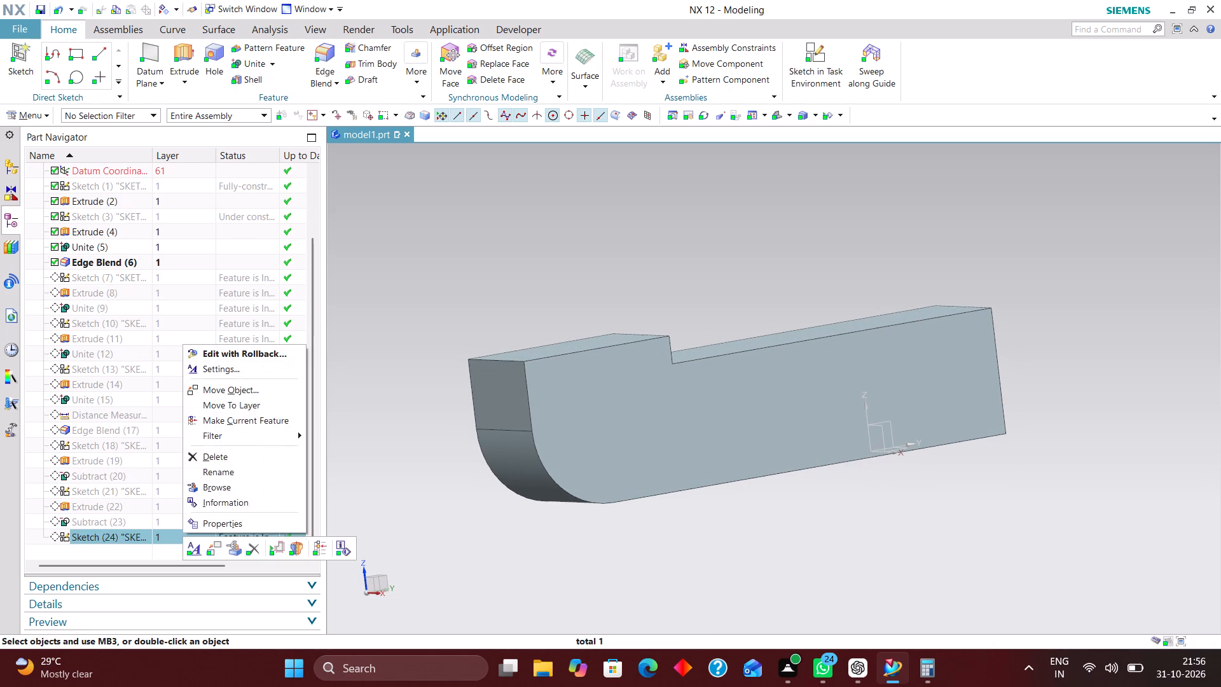
{"action": "left_click", "coordinate": [319, 546]}
Edit Sketch (3) with rollback, dimension the end block rectangle's top line at 18 mm wide, and finish the sketch.
{"action": "middle_click_drag", "start_coordinate": [597, 539], "coordinate": [615, 556]}
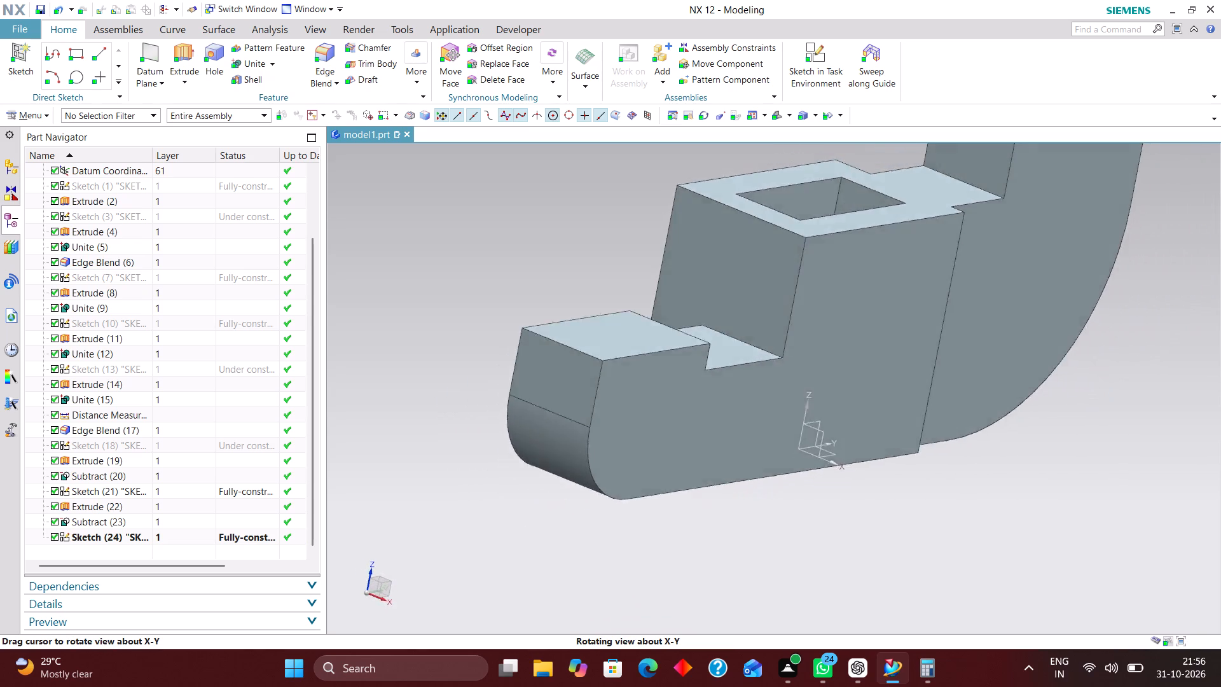
{"action": "middle_click_drag", "start_coordinate": [615, 556], "coordinate": [599, 563]}
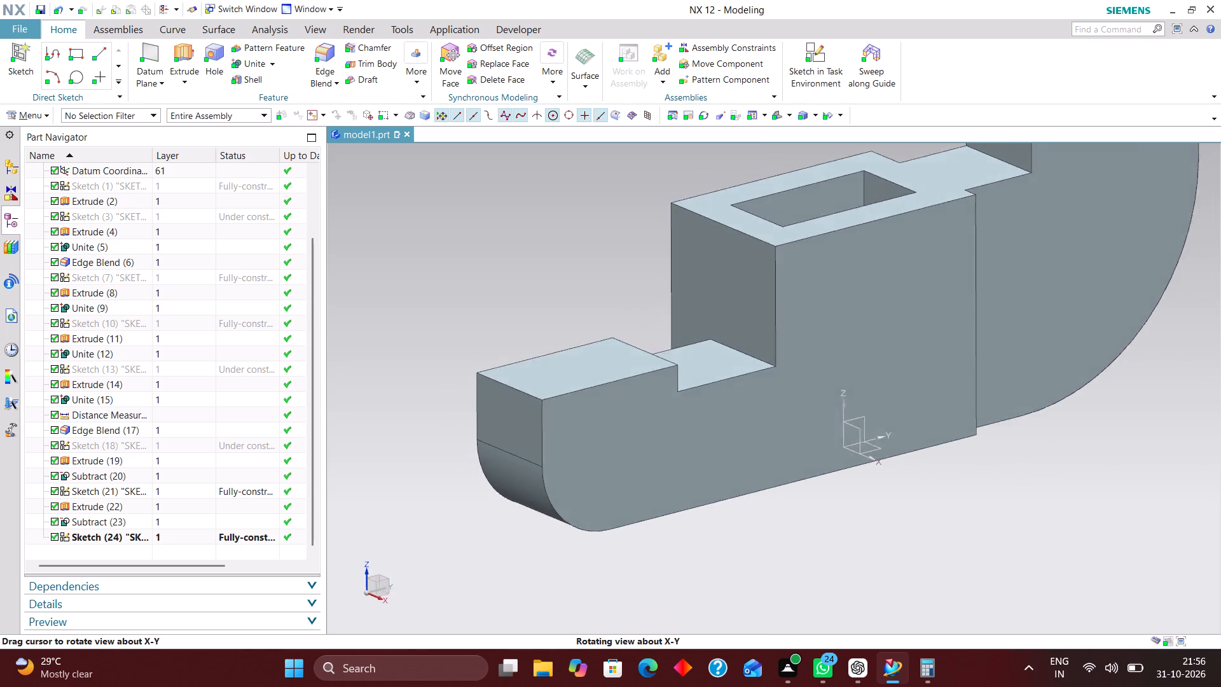
{"action": "middle_click_drag", "start_coordinate": [599, 563], "coordinate": [596, 567]}
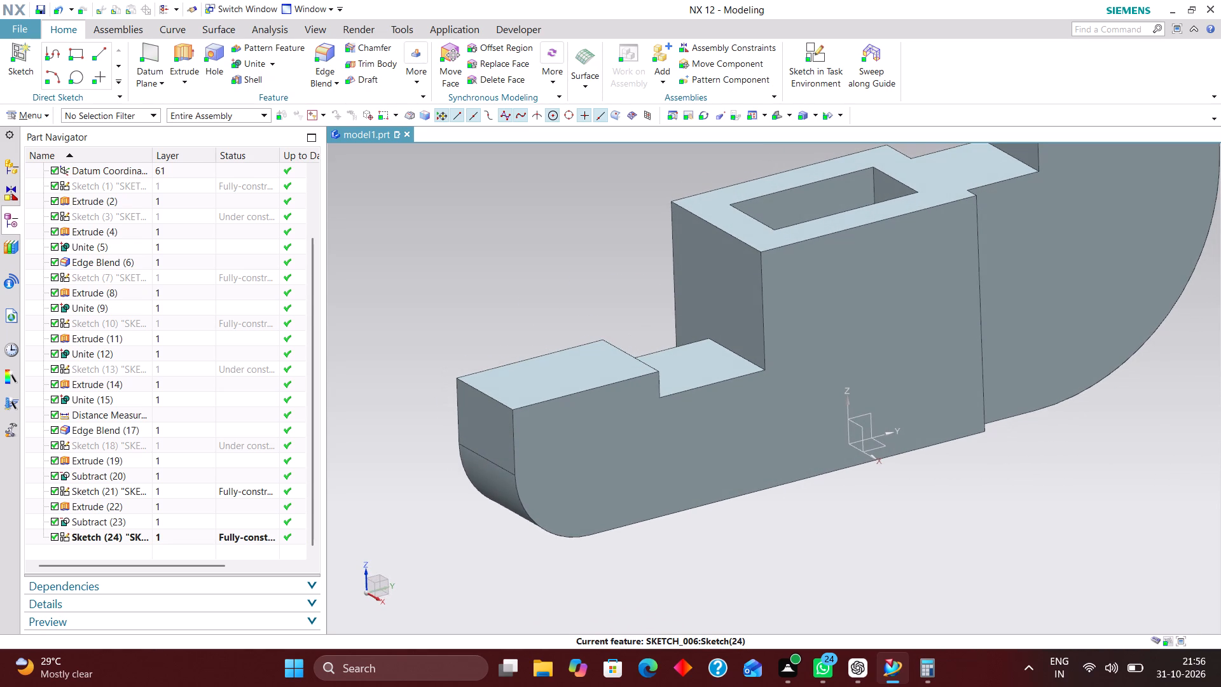
{"action": "left_click", "coordinate": [776, 114]}
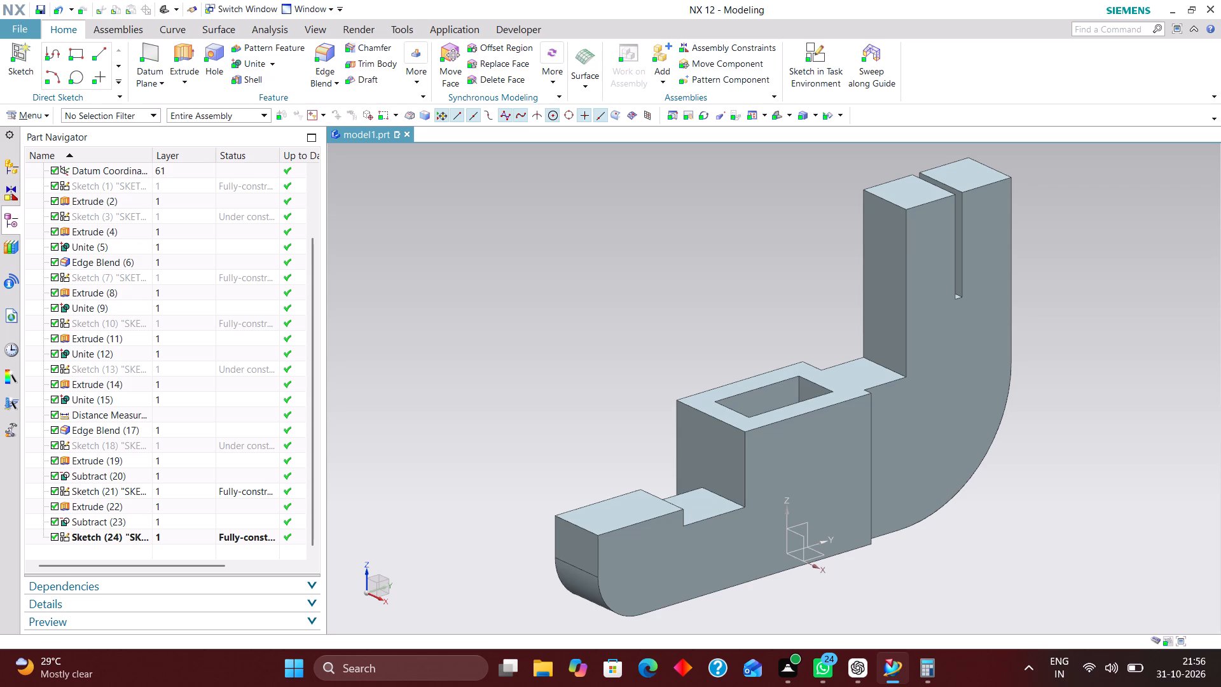
{"action": "scroll", "coordinate": [662, 386], "scroll_direction": "down", "scroll_amount": 3}
{"action": "scroll", "coordinate": [640, 468], "scroll_direction": "up", "scroll_amount": 4}
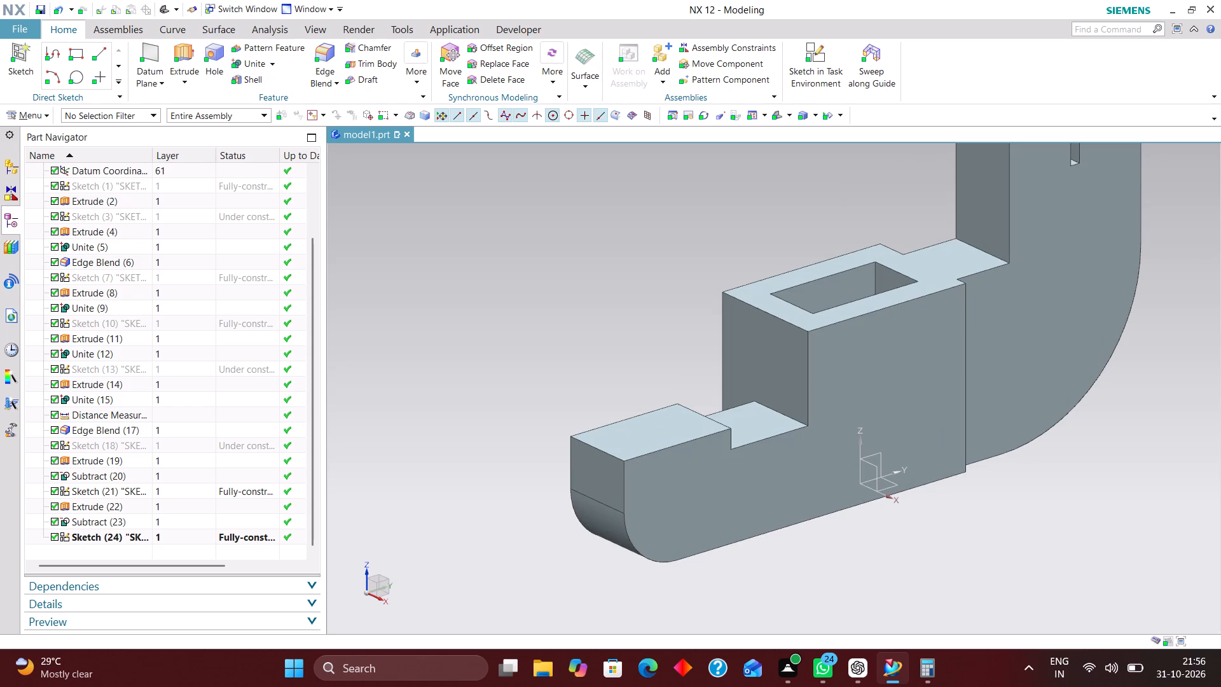
{"action": "scroll", "coordinate": [676, 347], "scroll_direction": "down", "scroll_amount": 1}
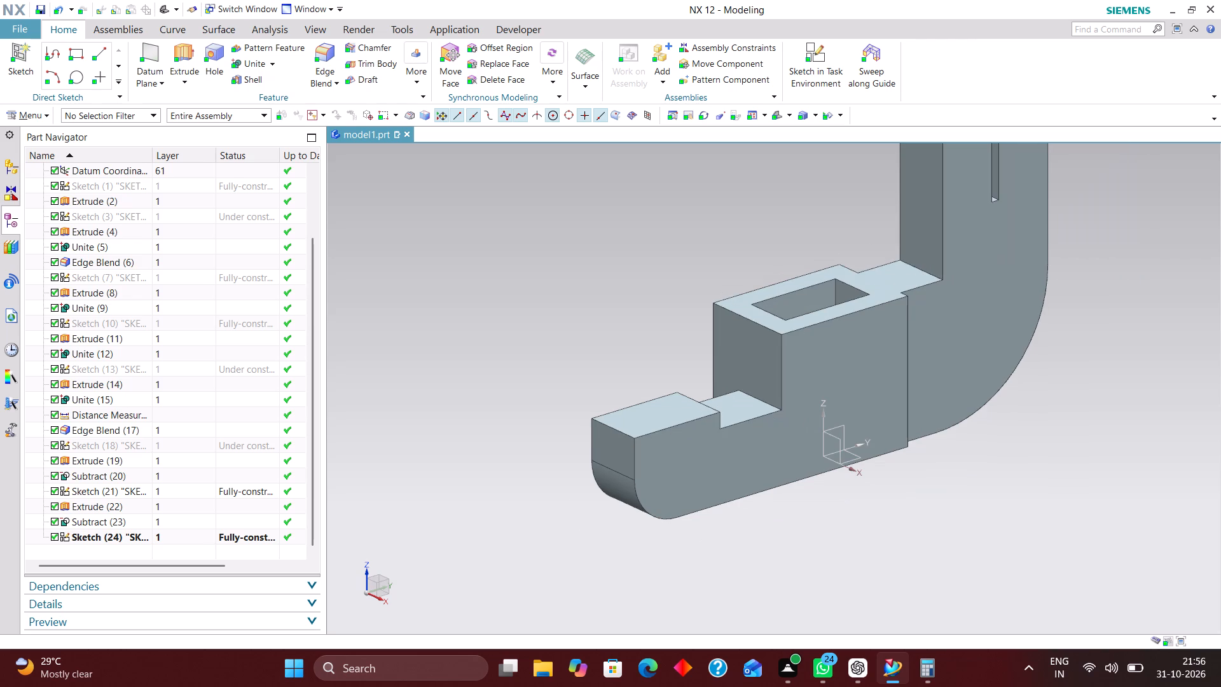
{"action": "scroll", "coordinate": [229, 326], "scroll_direction": "up", "scroll_amount": 4}
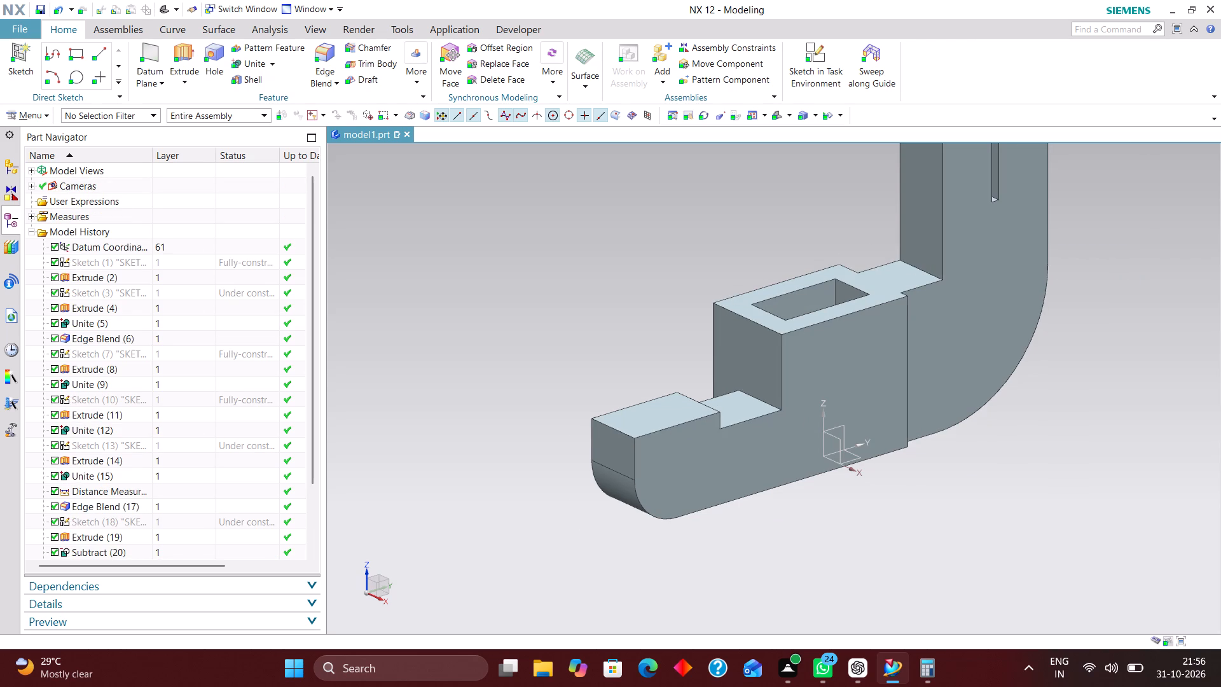
{"action": "left_click", "coordinate": [185, 295]}
{"action": "right_click", "coordinate": [185, 294]}
{"action": "left_click", "coordinate": [265, 312]}
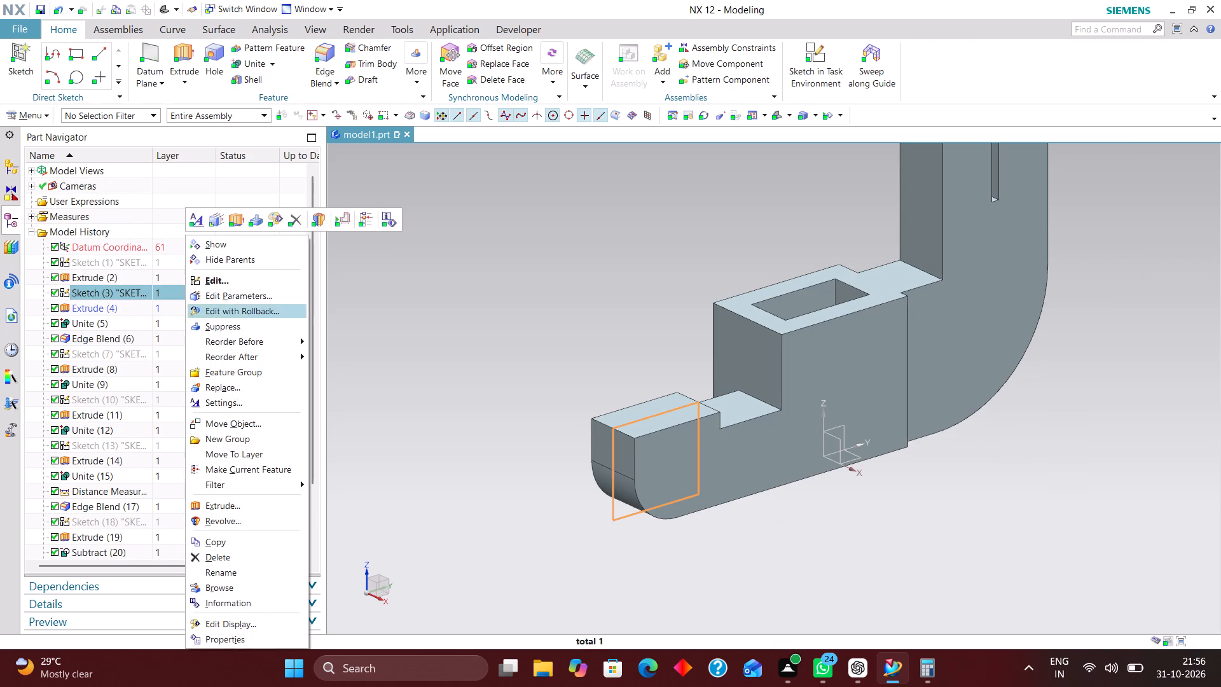
{"action": "scroll", "coordinate": [609, 452], "scroll_direction": "down", "scroll_amount": 4}
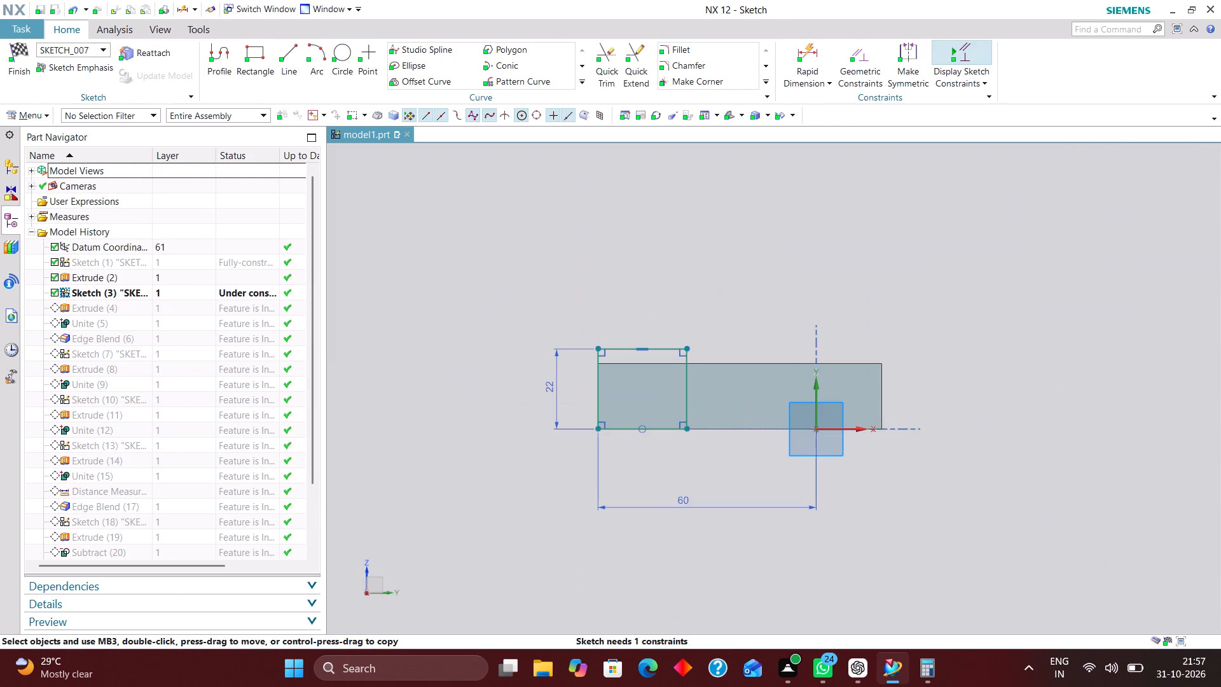
{"action": "left_click", "coordinate": [807, 52]}
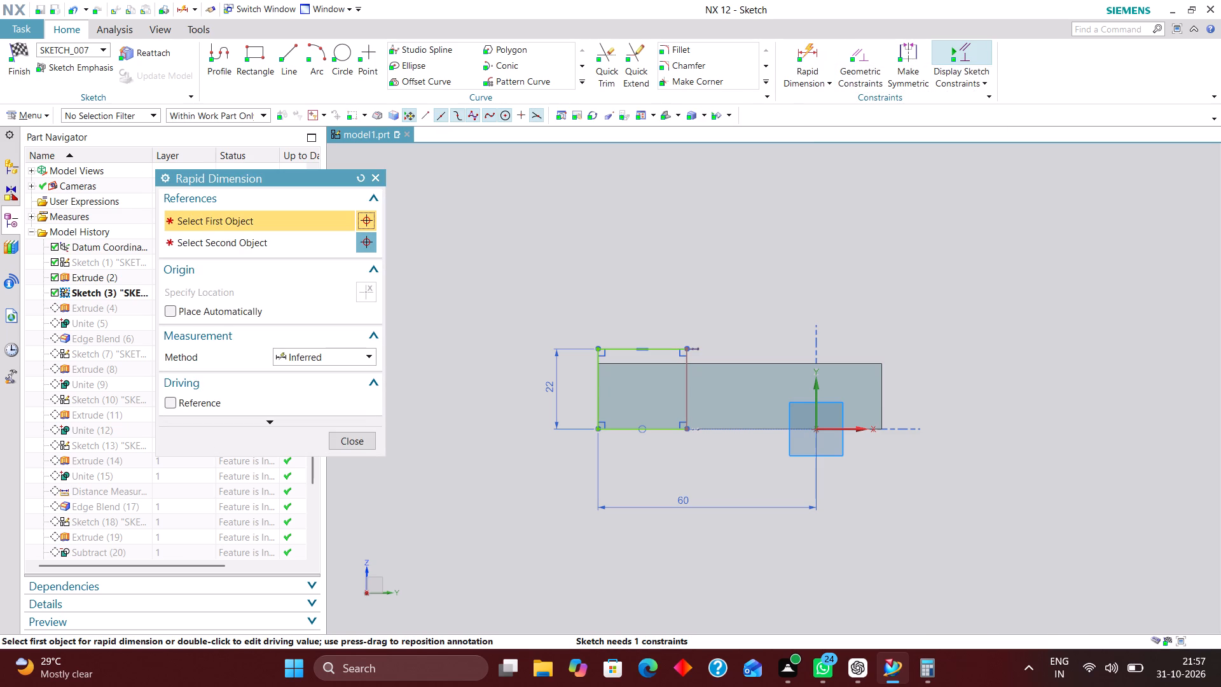
{"action": "left_click", "coordinate": [660, 347]}
{"action": "left_click", "coordinate": [641, 269]}
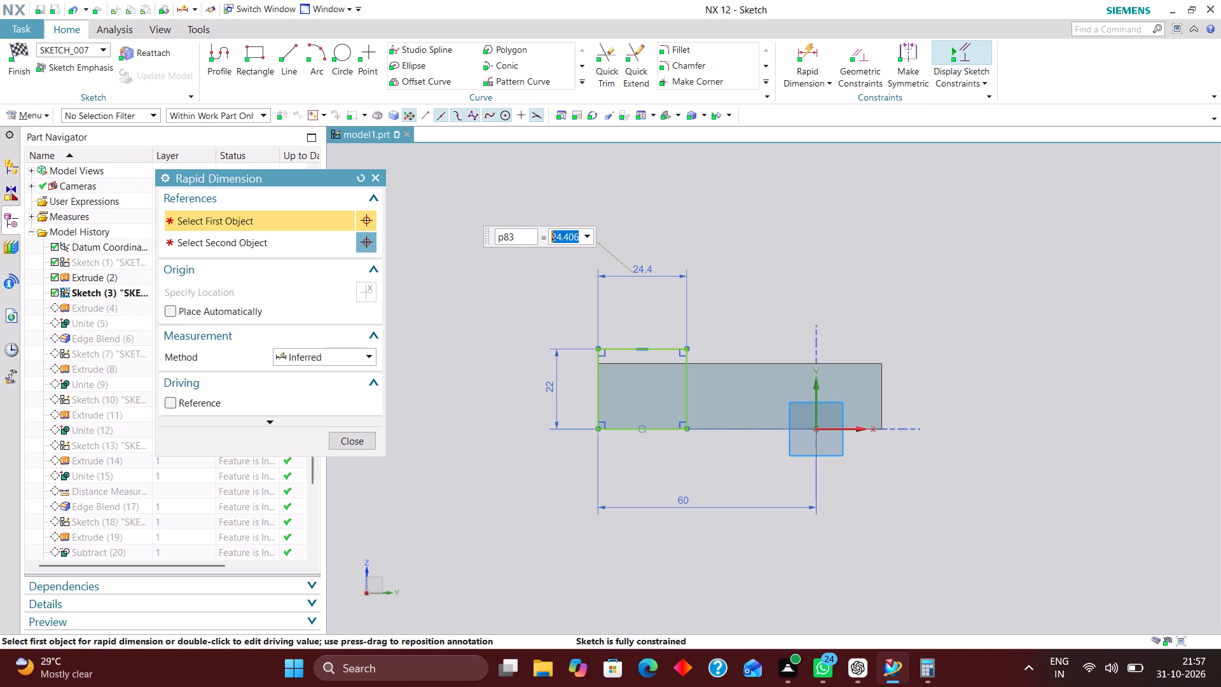
{"action": "type", "text": "18"}
{"action": "key", "text": "Return"}
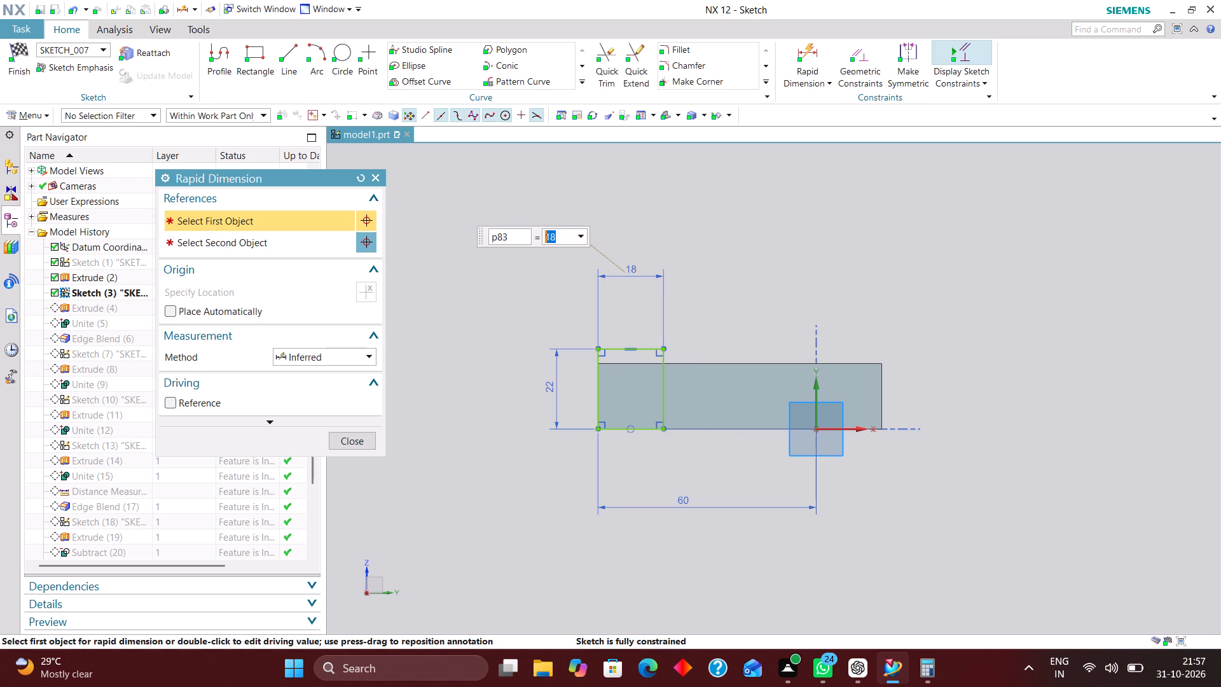
{"action": "left_click", "coordinate": [358, 445]}
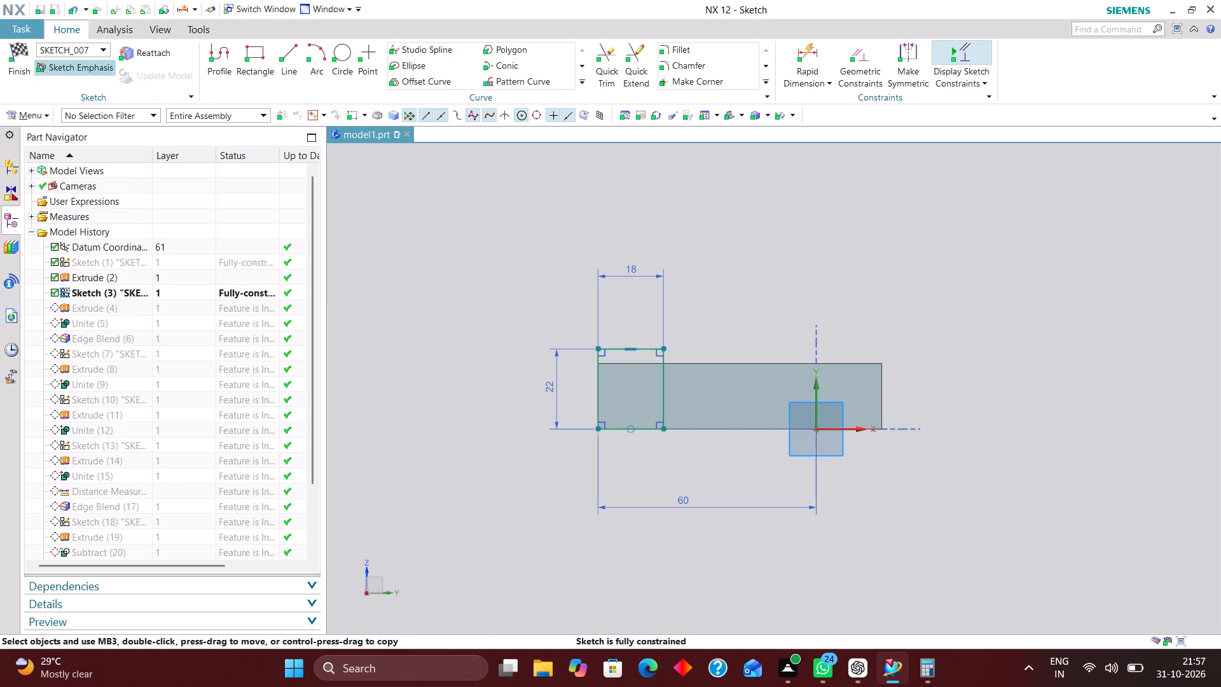
{"action": "left_click", "coordinate": [24, 46]}
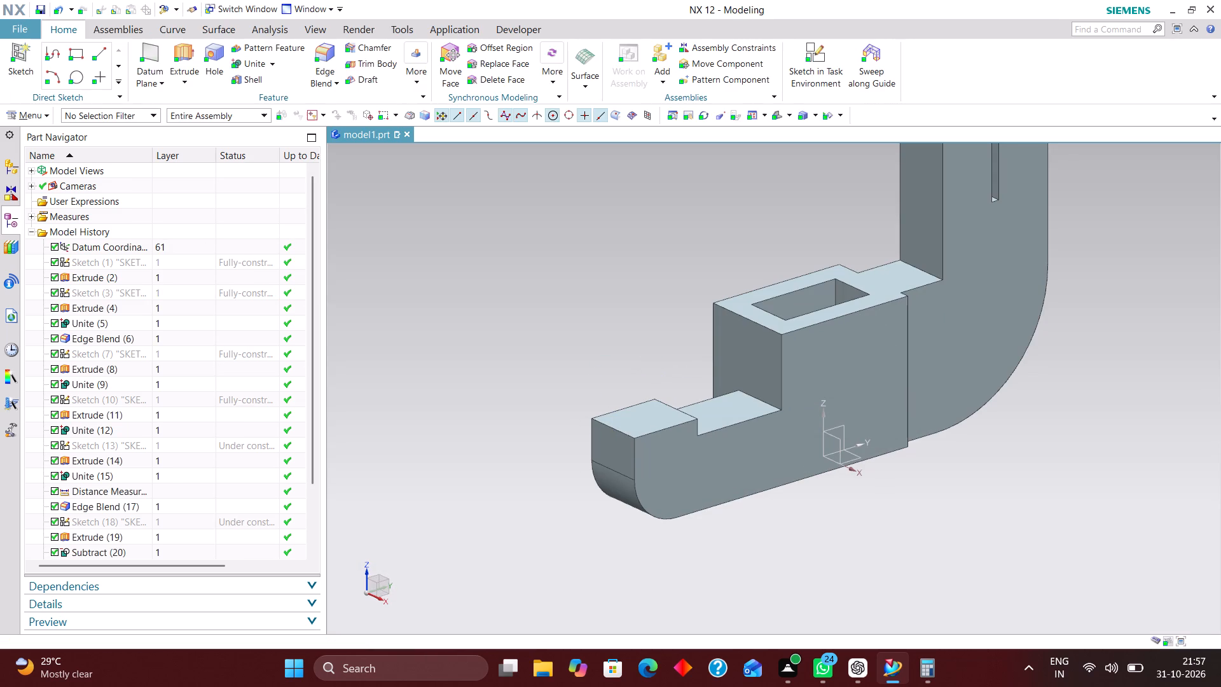
{"action": "scroll", "coordinate": [623, 321], "scroll_direction": "down", "scroll_amount": 2}
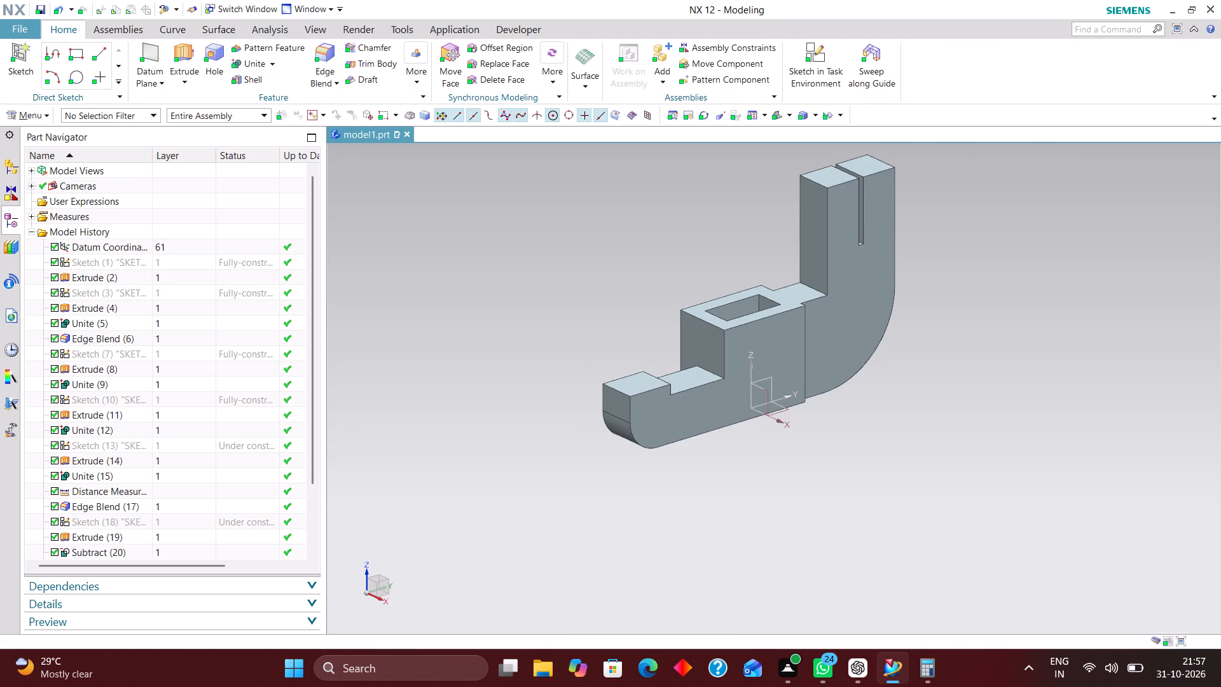
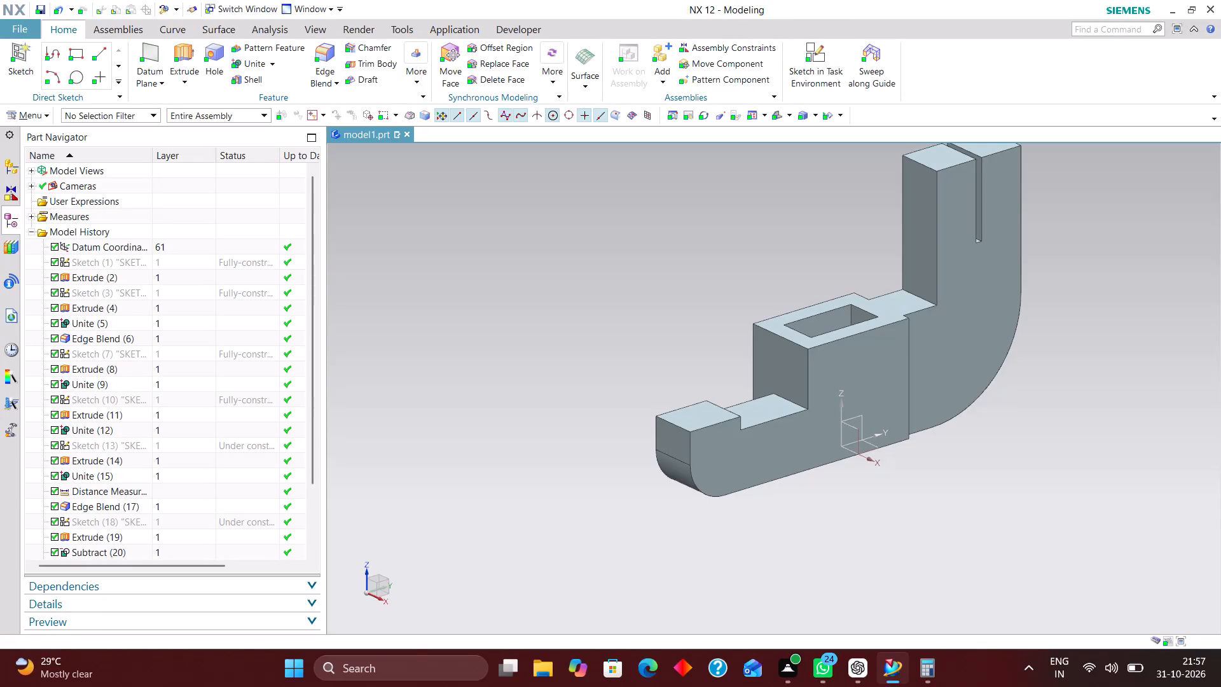
Create a sketch in the task environment on the XZ plane of the datum coordinate system, without using the Profile tool.
{"action": "left_click", "coordinate": [815, 57]}
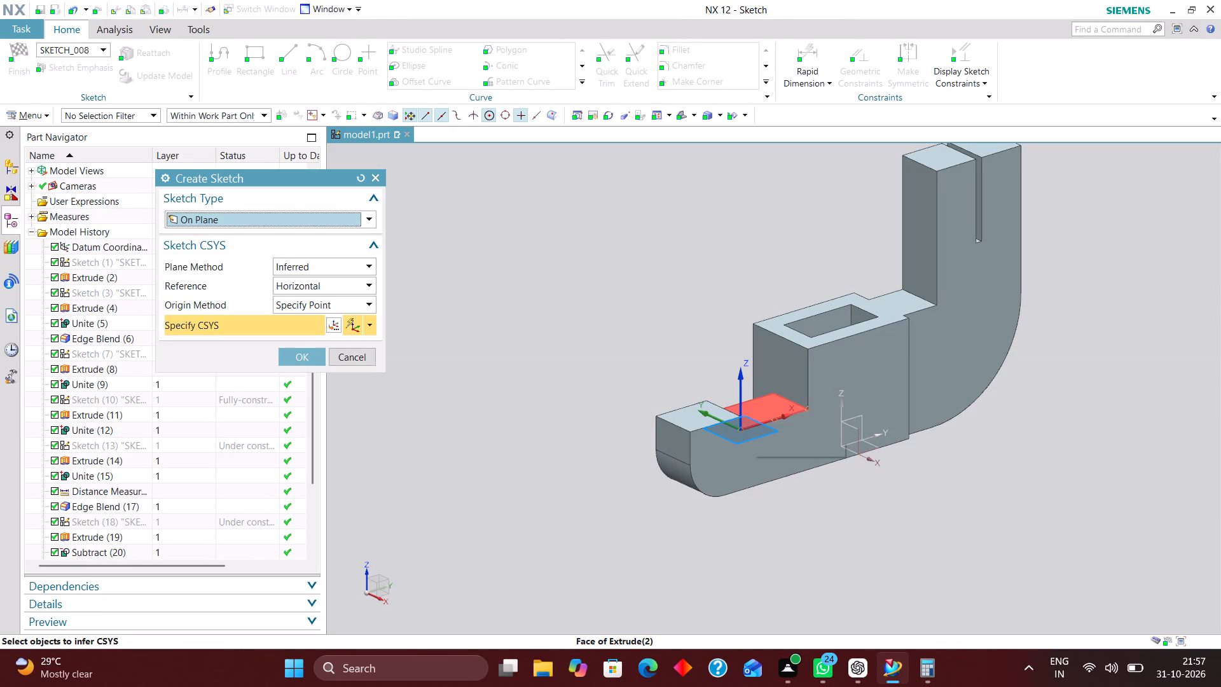
{"action": "left_click", "coordinate": [857, 429]}
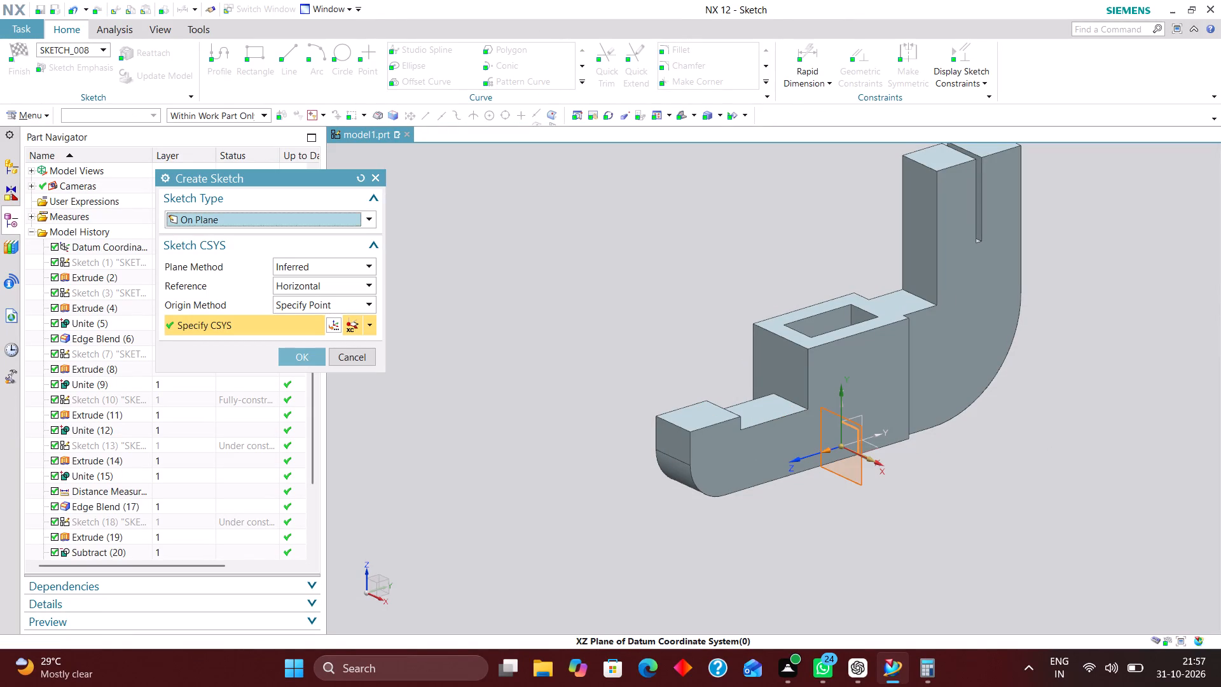
{"action": "left_click", "coordinate": [293, 354]}
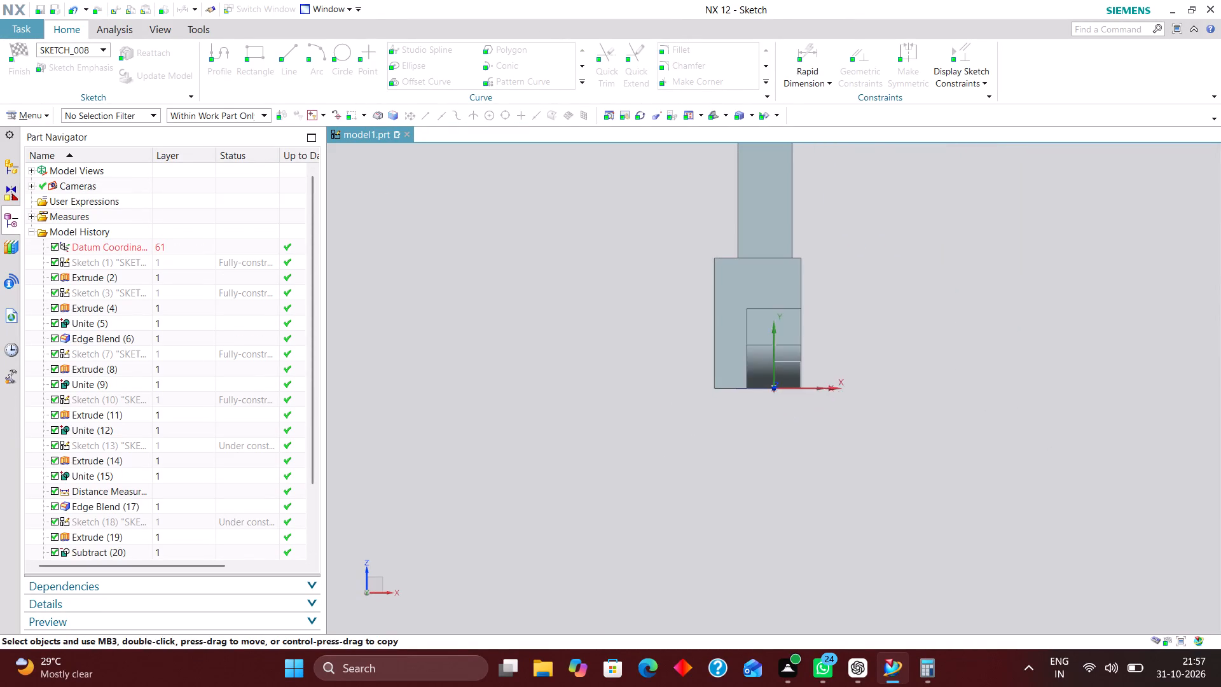
{"action": "scroll", "coordinate": [665, 481], "scroll_direction": "down", "scroll_amount": 2}
{"action": "scroll", "coordinate": [739, 349], "scroll_direction": "up", "scroll_amount": 3}
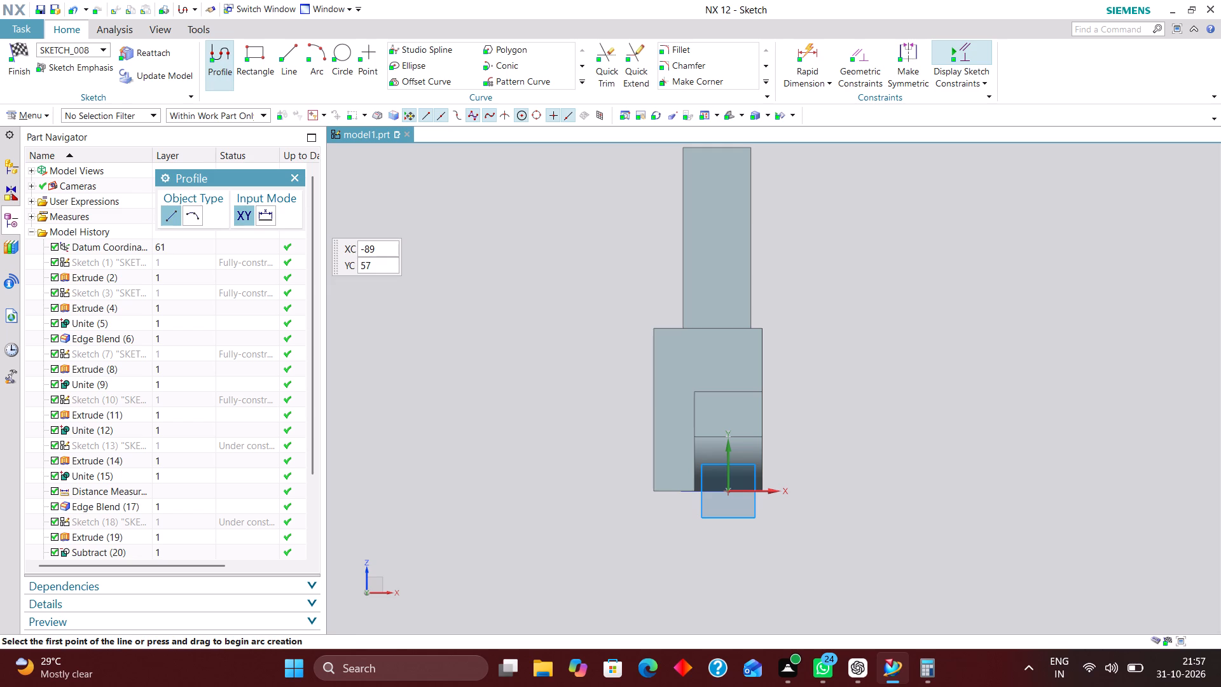
{"action": "left_click", "coordinate": [294, 176]}
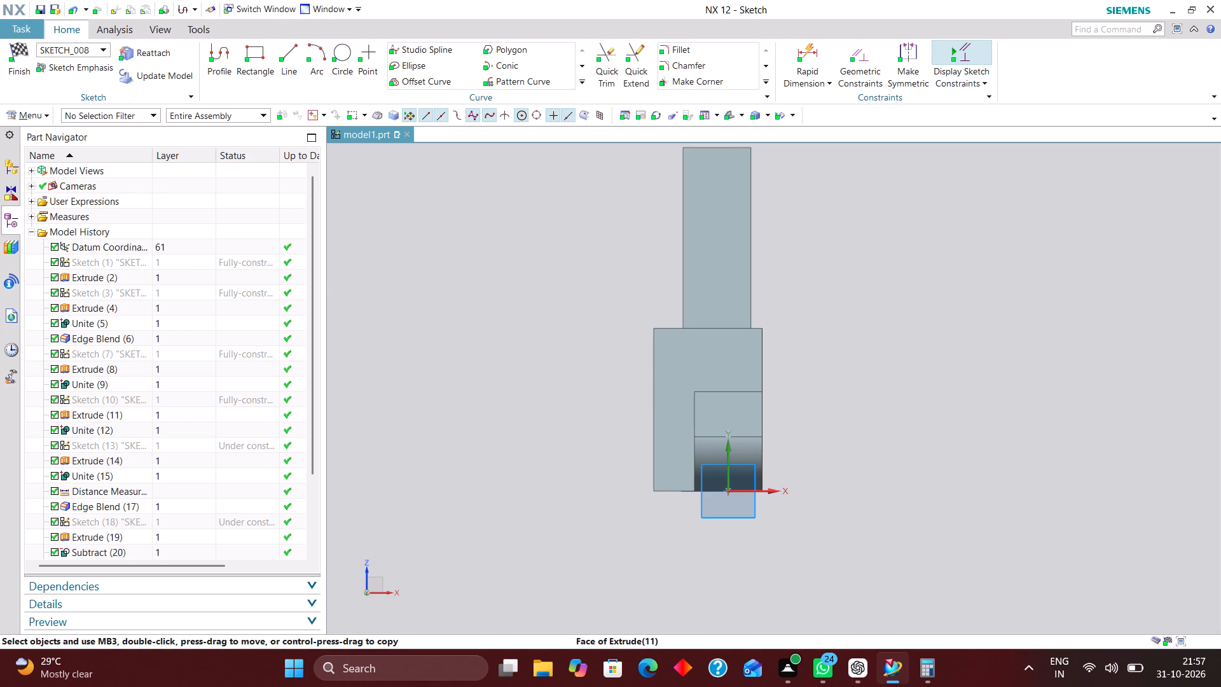
Sketch a horizontal line beside the body, about 21.5 mm above the sketch's horizontal axis.
{"action": "left_click", "coordinate": [287, 48]}
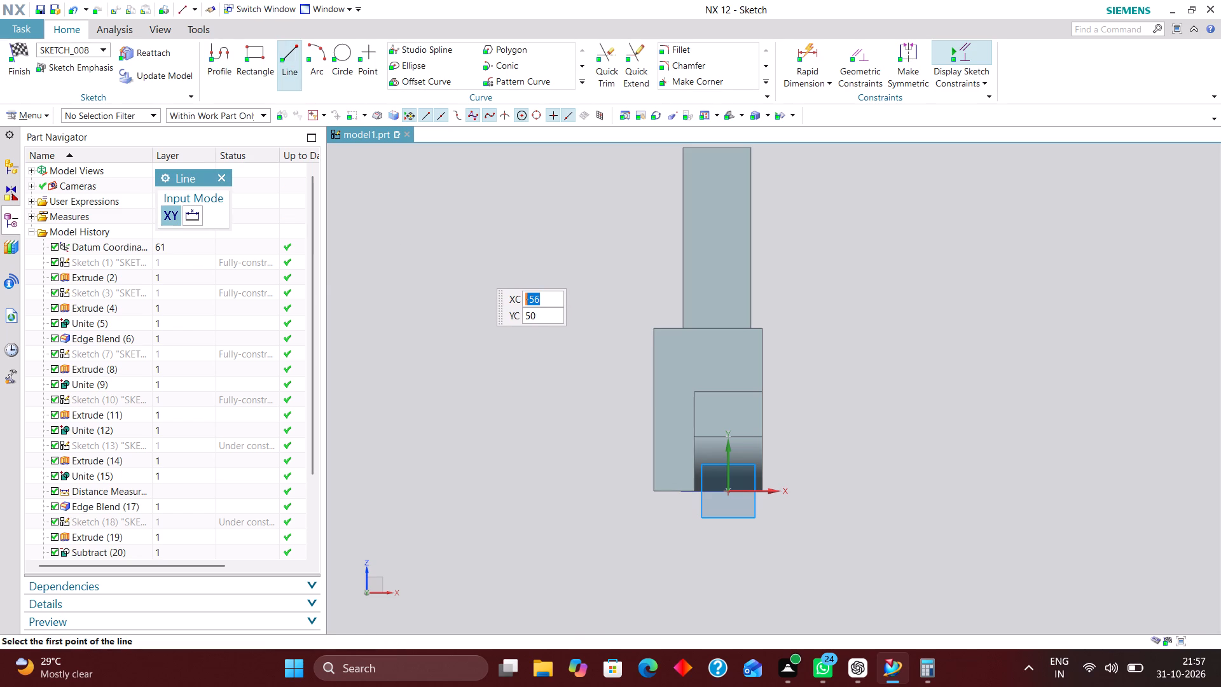
{"action": "scroll", "coordinate": [585, 271], "scroll_direction": "down", "scroll_amount": 1}
{"action": "scroll", "coordinate": [577, 348], "scroll_direction": "up", "scroll_amount": 2}
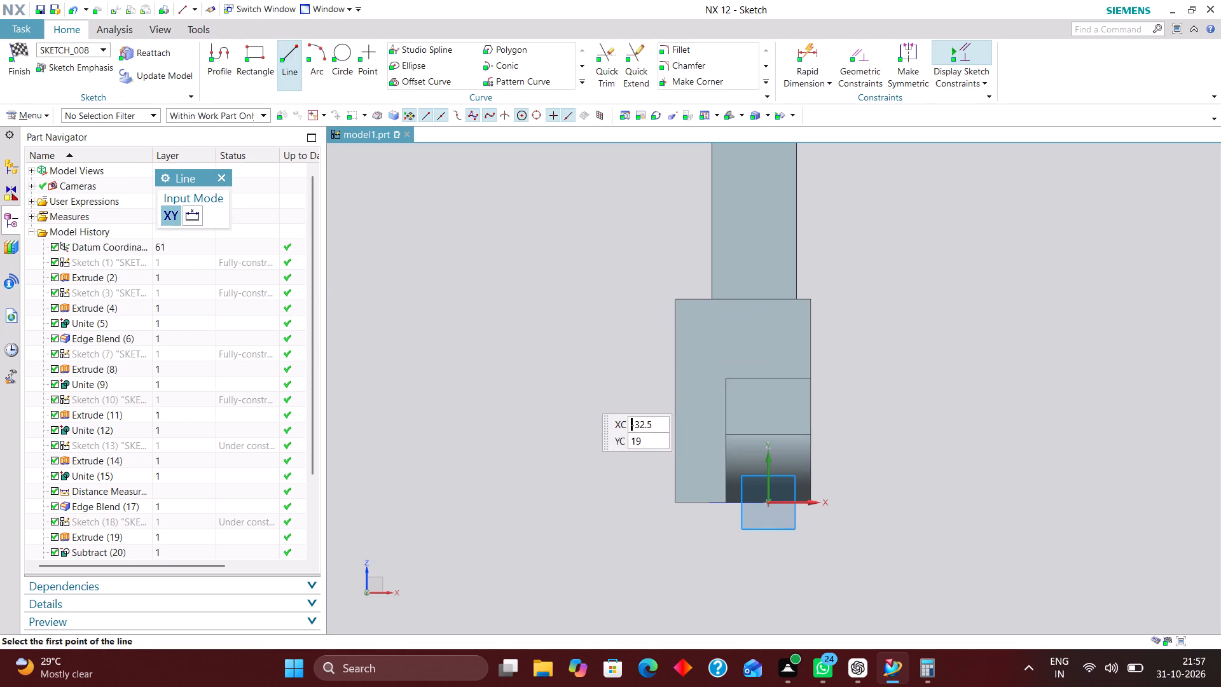
{"action": "left_click", "coordinate": [551, 382]}
{"action": "left_click", "coordinate": [642, 379]}
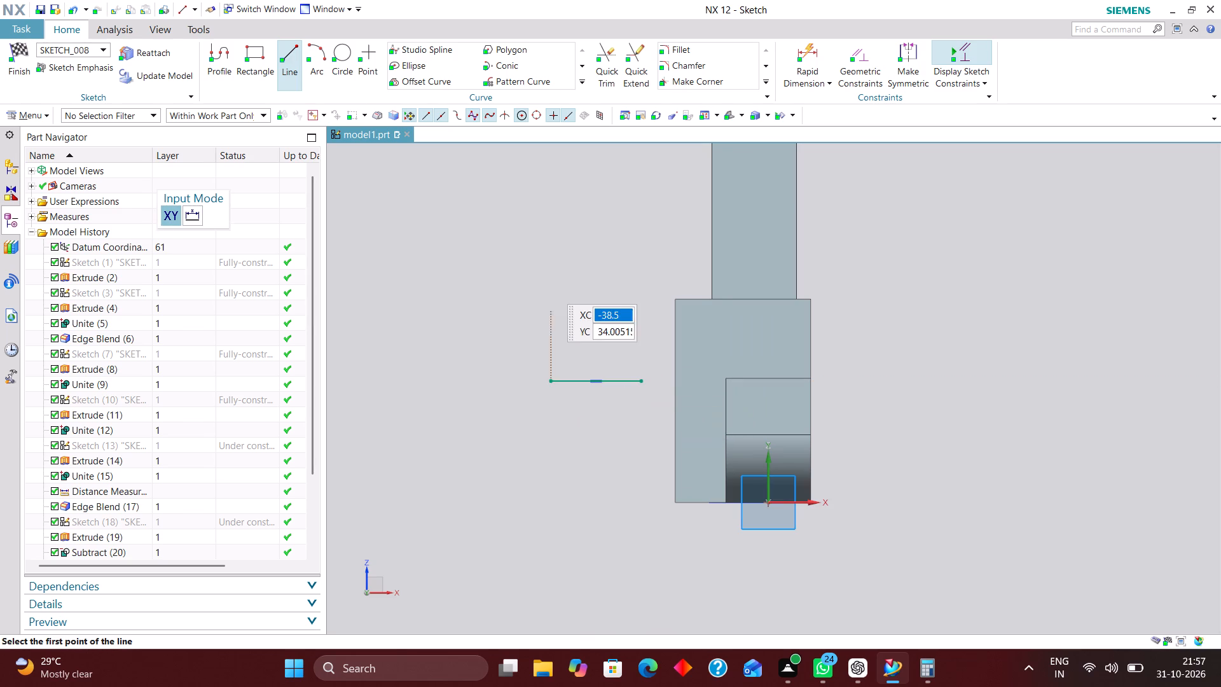
Dimension the line's height above the horizontal sketch axis as 18 mm.
{"action": "scroll", "coordinate": [562, 288], "scroll_direction": "down", "scroll_amount": 2}
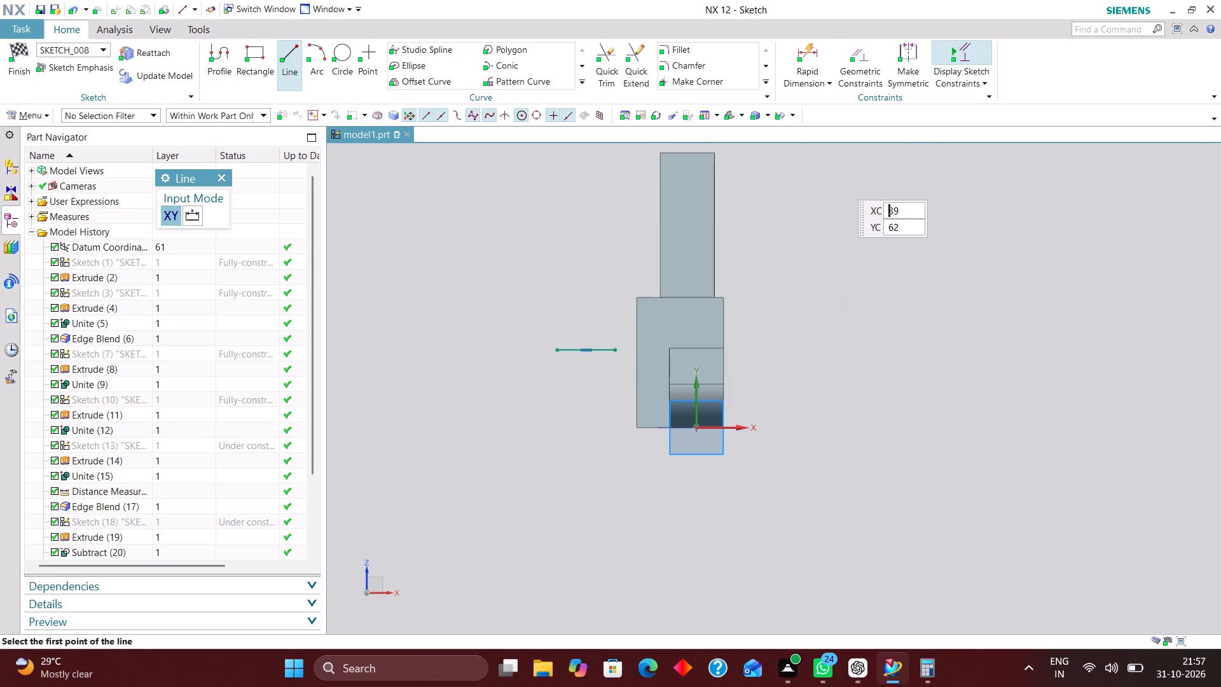
{"action": "left_click", "coordinate": [806, 48]}
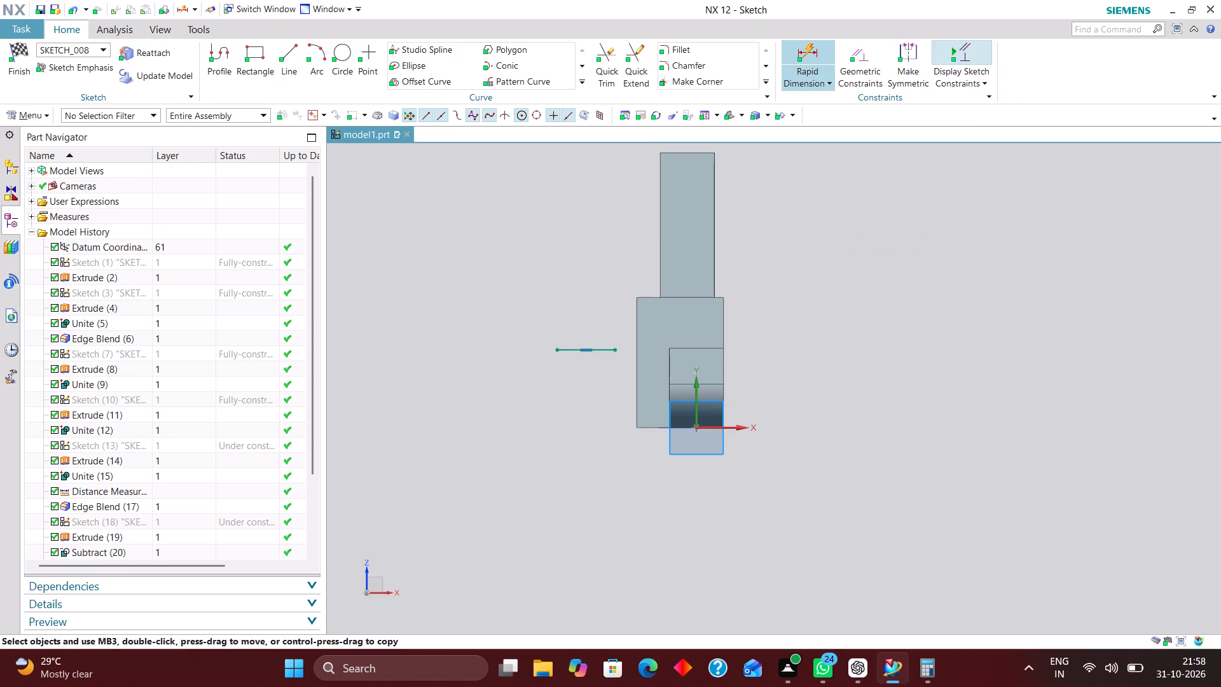
{"action": "scroll", "coordinate": [703, 468], "scroll_direction": "up", "scroll_amount": 2}
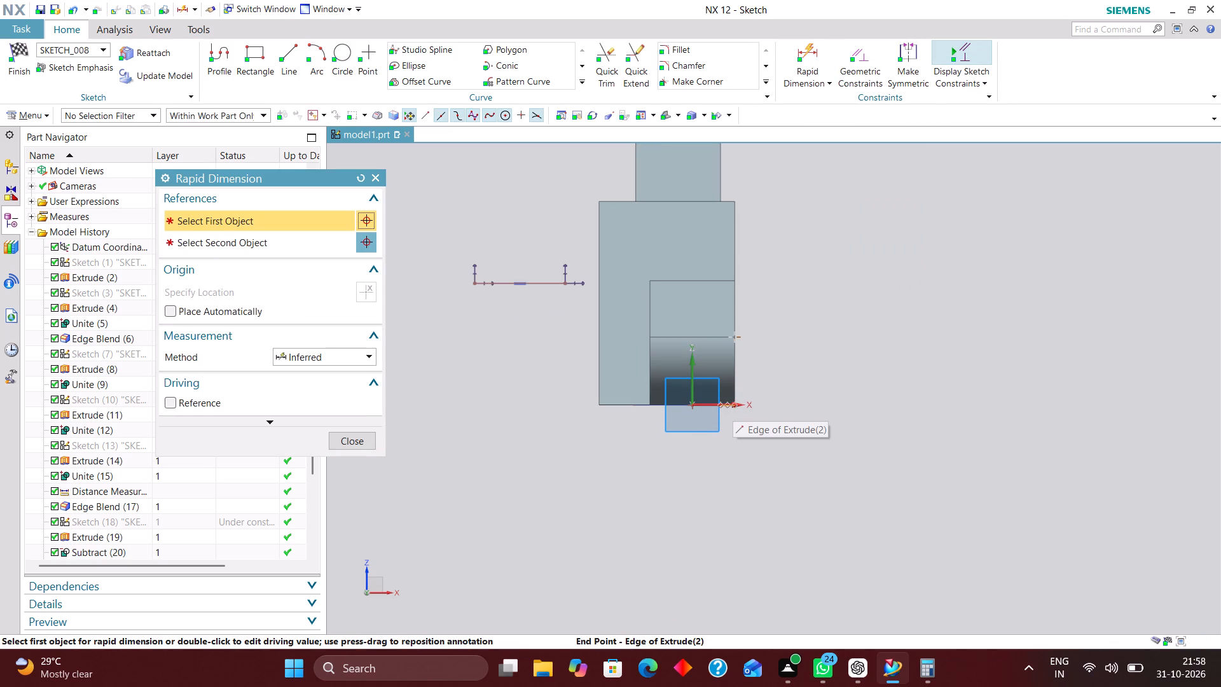
{"action": "scroll", "coordinate": [742, 417], "scroll_direction": "up", "scroll_amount": 2}
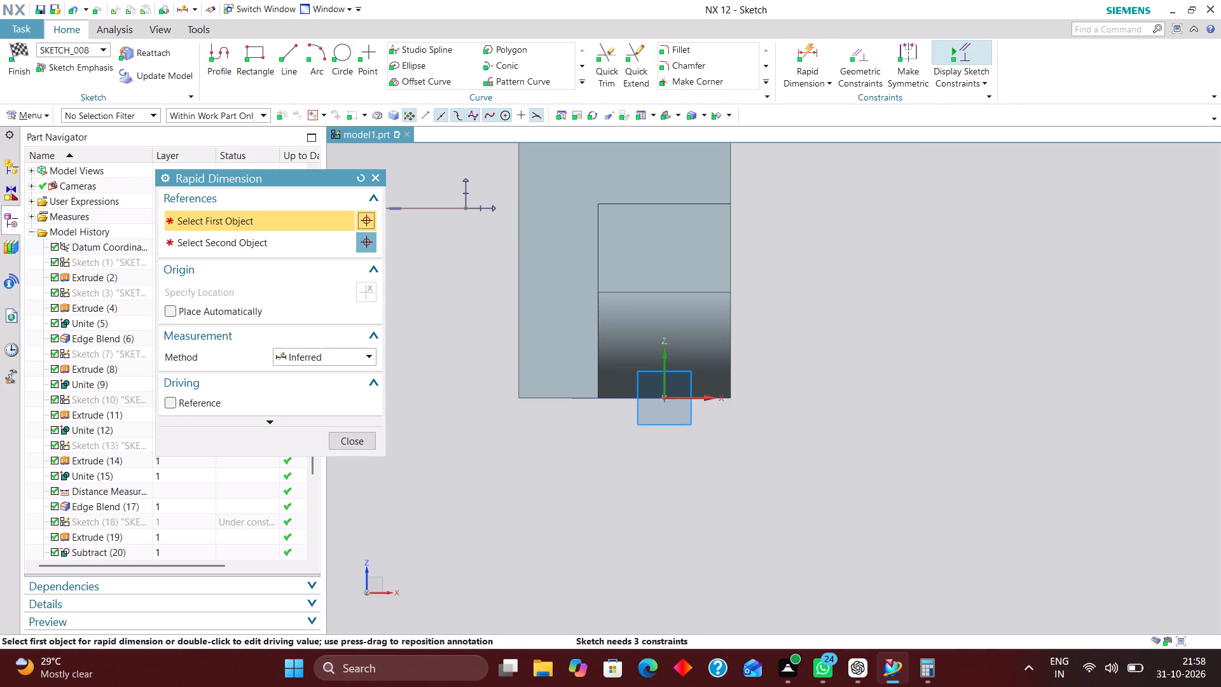
{"action": "left_click", "coordinate": [701, 401]}
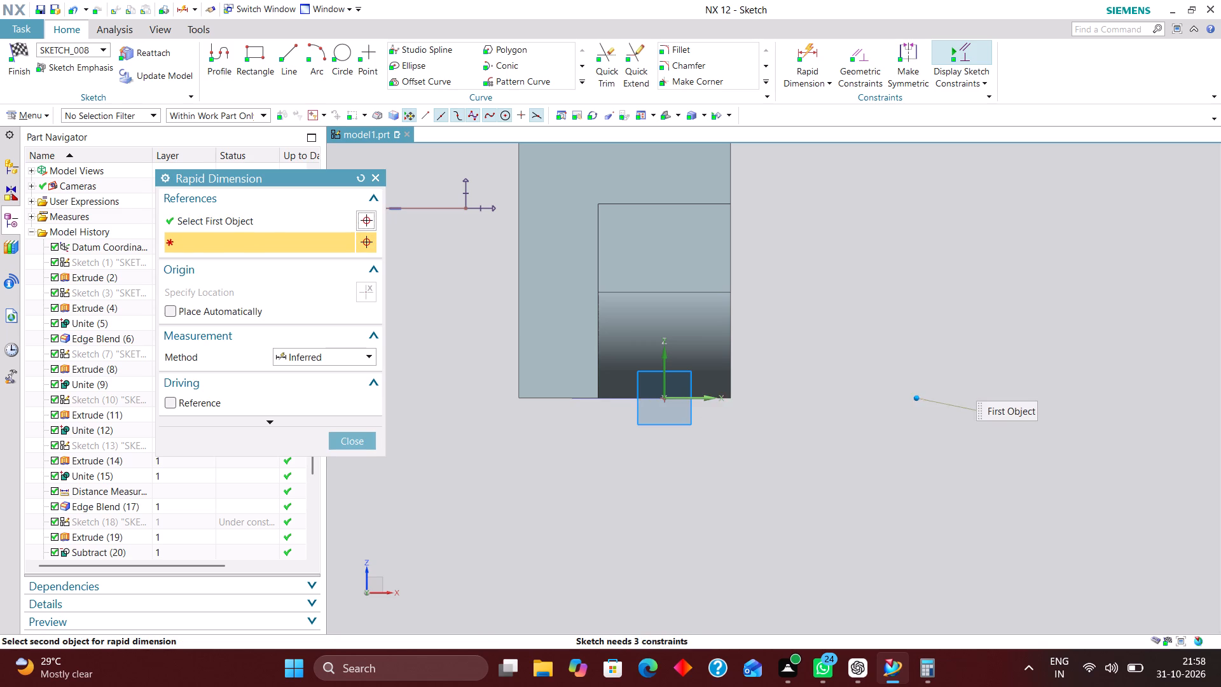
{"action": "scroll", "coordinate": [720, 454], "scroll_direction": "down", "scroll_amount": 2}
{"action": "left_click", "coordinate": [533, 298]}
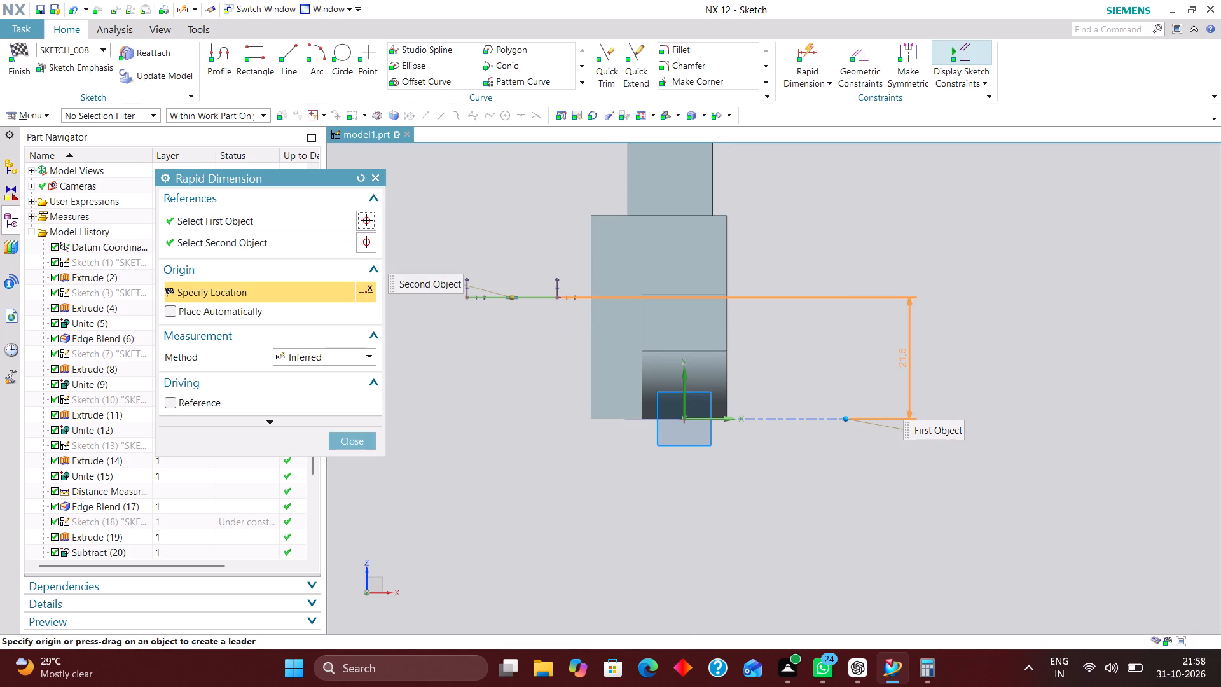
{"action": "left_click", "coordinate": [897, 354]}
{"action": "type", "text": "18"}
{"action": "key", "text": "Return"}
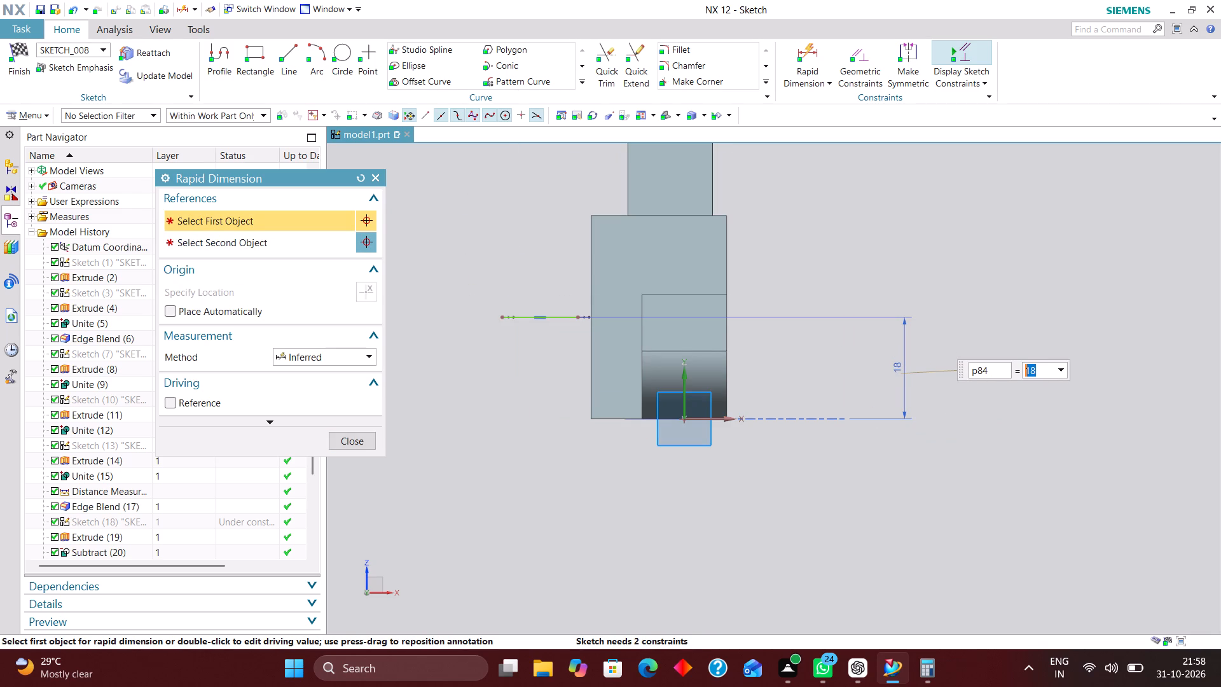
Constrain the line's midpoint to lie on the vertical sketch axis.
{"action": "scroll", "coordinate": [556, 216], "scroll_direction": "down", "scroll_amount": 2}
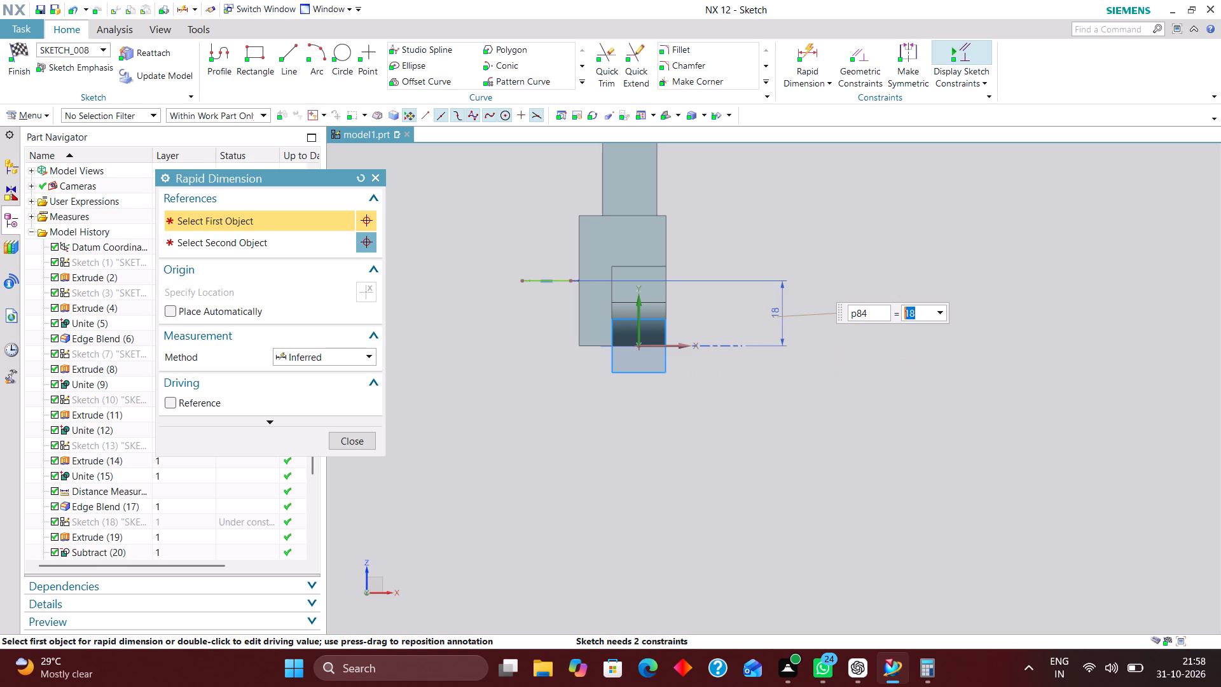
{"action": "scroll", "coordinate": [667, 365], "scroll_direction": "down", "scroll_amount": 2}
{"action": "scroll", "coordinate": [624, 323], "scroll_direction": "up", "scroll_amount": 4}
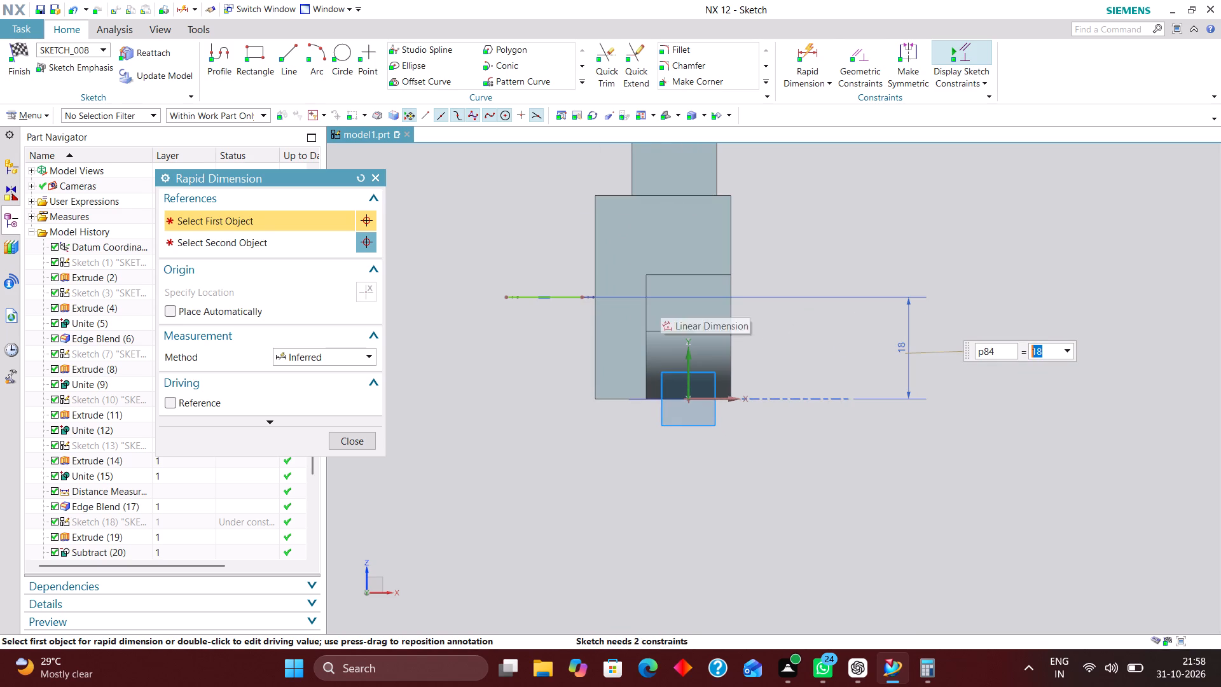
{"action": "left_click", "coordinate": [859, 48]}
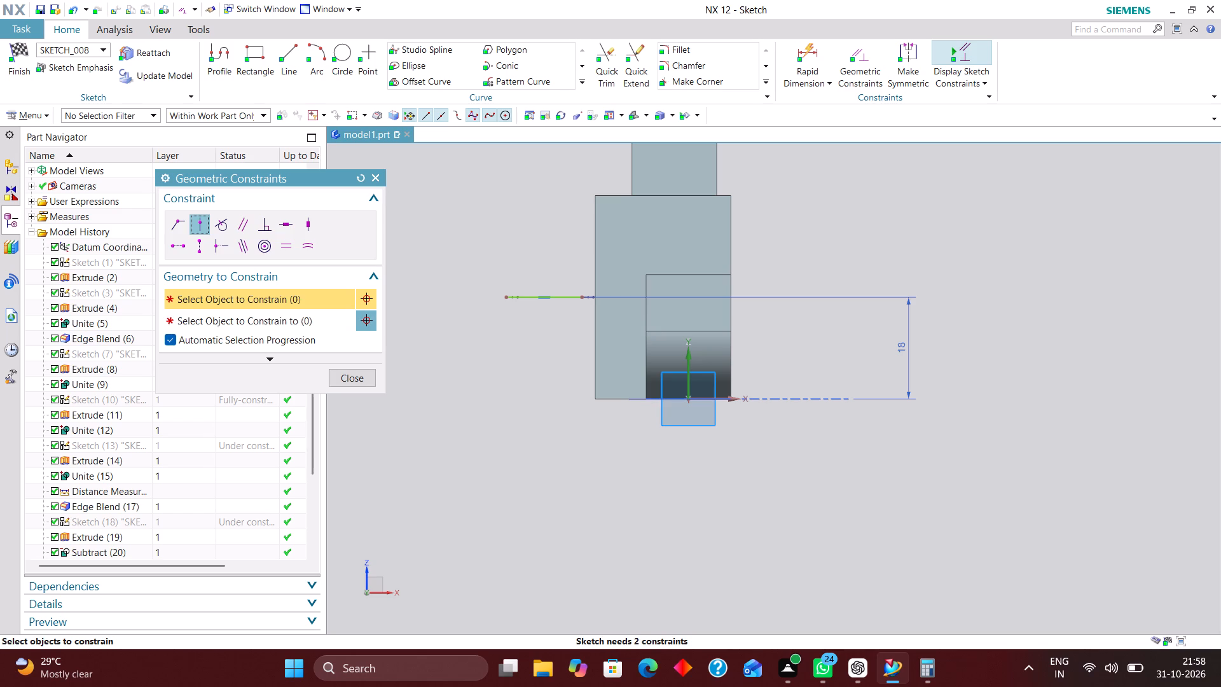
{"action": "left_click", "coordinate": [543, 297]}
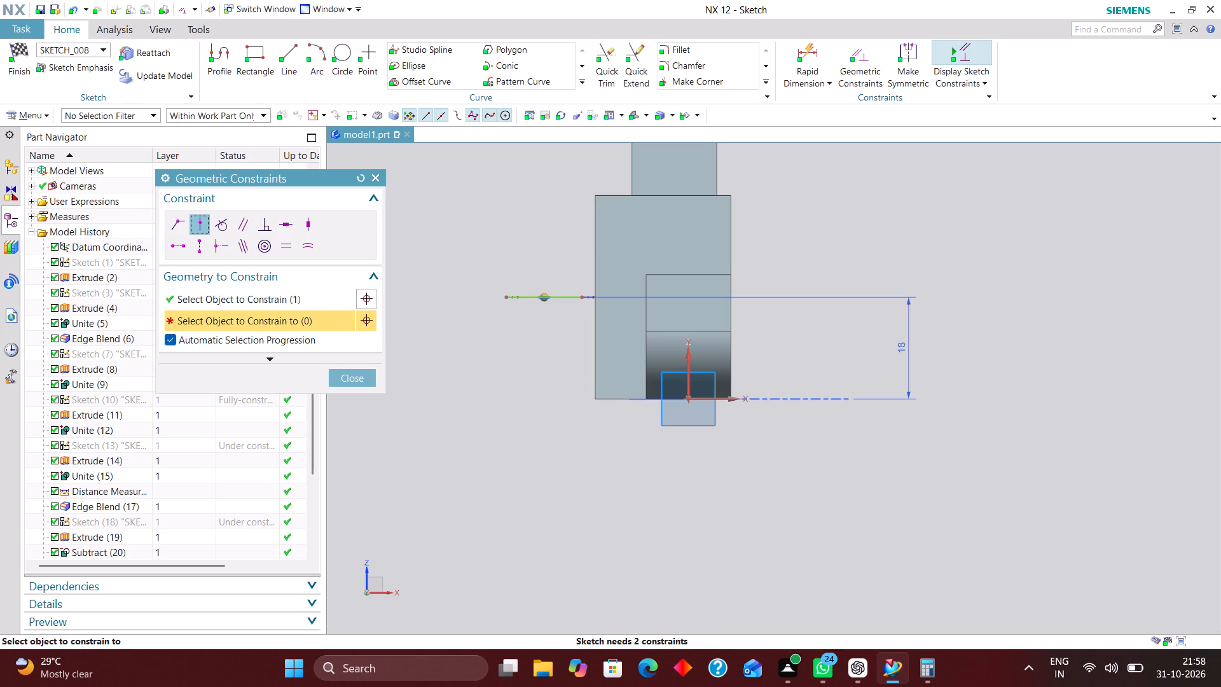
{"action": "left_click", "coordinate": [689, 361]}
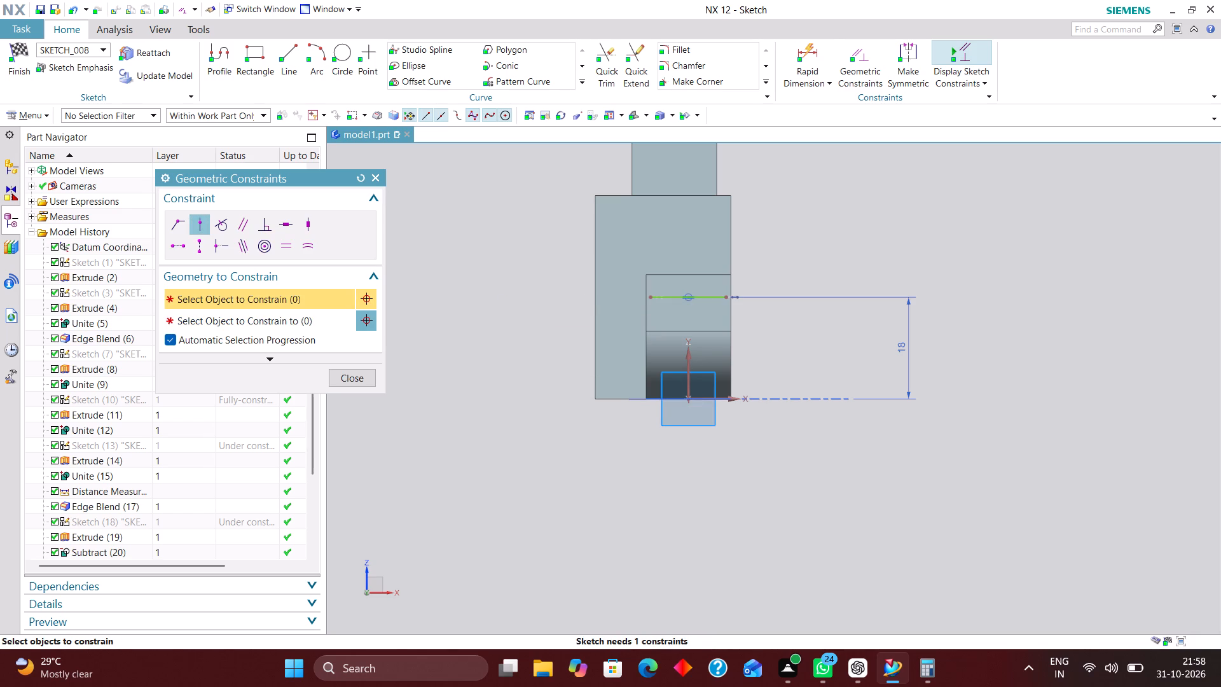
Dimension the horizontal line's length as 15 mm.
{"action": "left_click", "coordinate": [814, 53]}
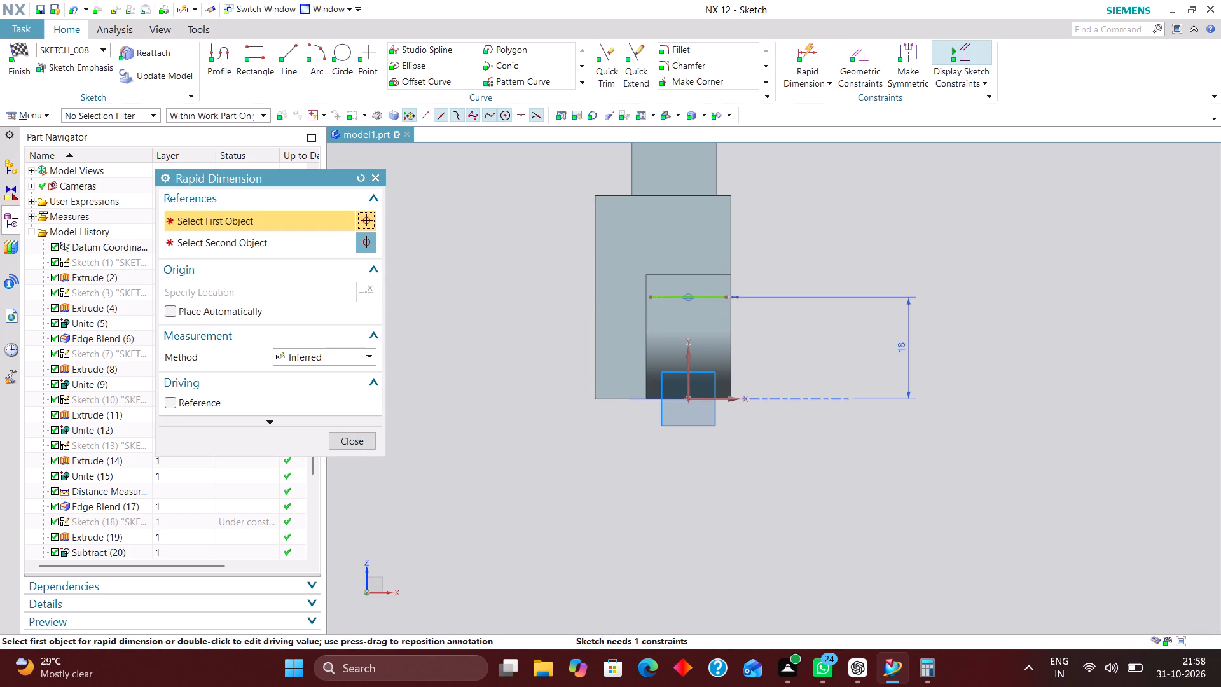
{"action": "left_click", "coordinate": [708, 296]}
{"action": "left_click", "coordinate": [693, 499]}
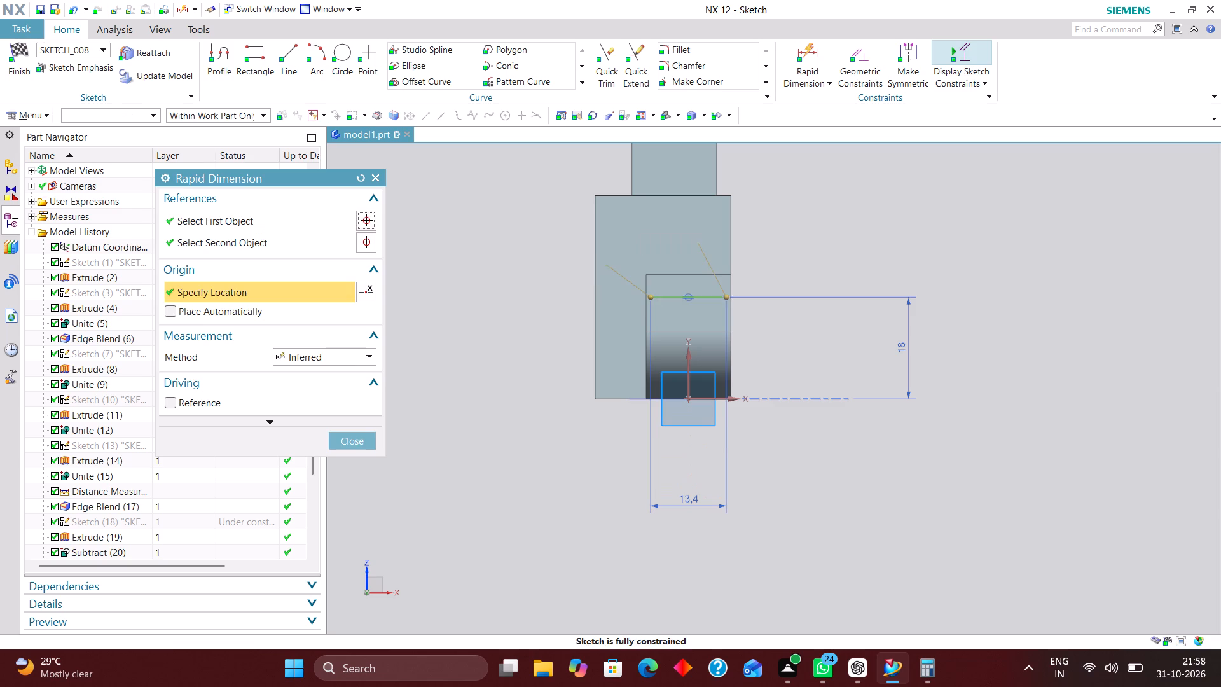
{"action": "type", "text": "15"}
{"action": "key", "text": "Return"}
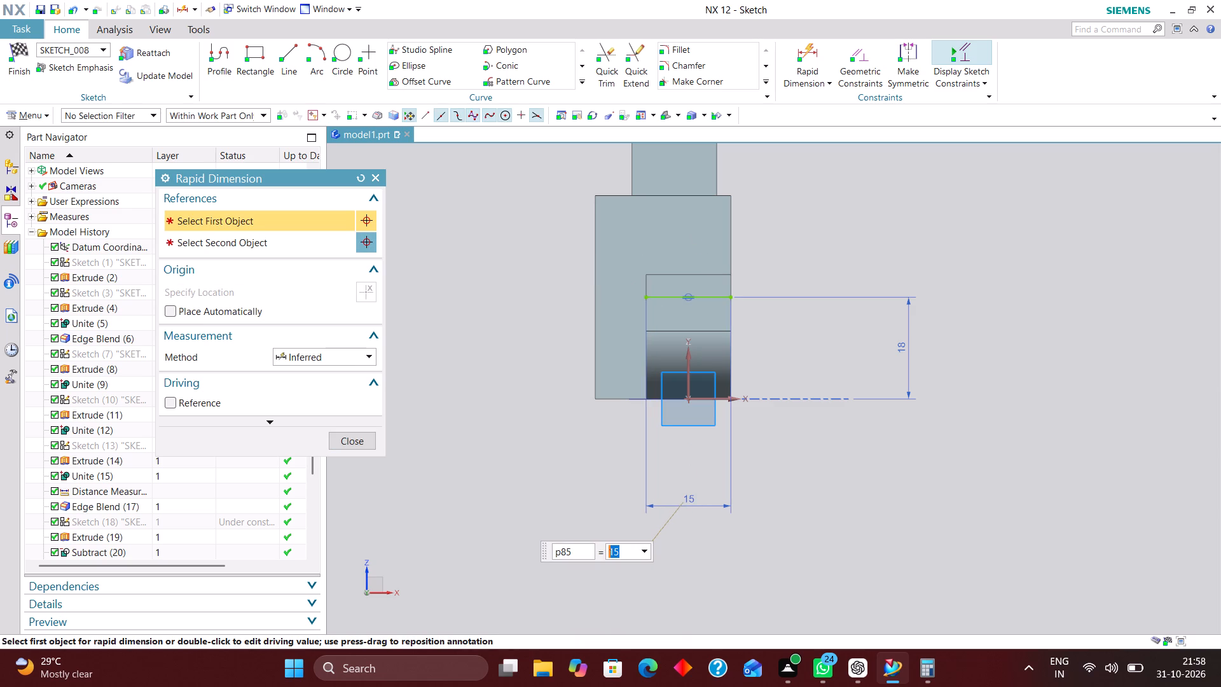
{"action": "left_click", "coordinate": [361, 445]}
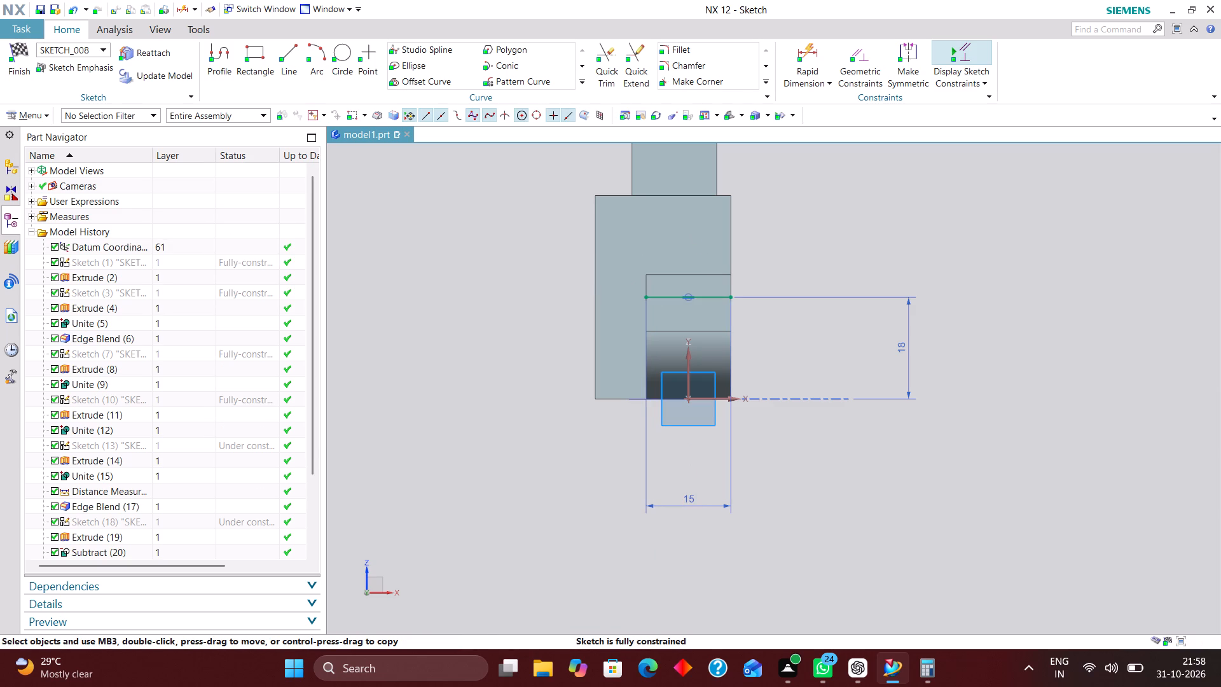
Hide the solid body so only the sketch geometry and datum are displayed.
{"action": "scroll", "coordinate": [724, 535], "scroll_direction": "down", "scroll_amount": 1}
{"action": "scroll", "coordinate": [698, 387], "scroll_direction": "up", "scroll_amount": 2}
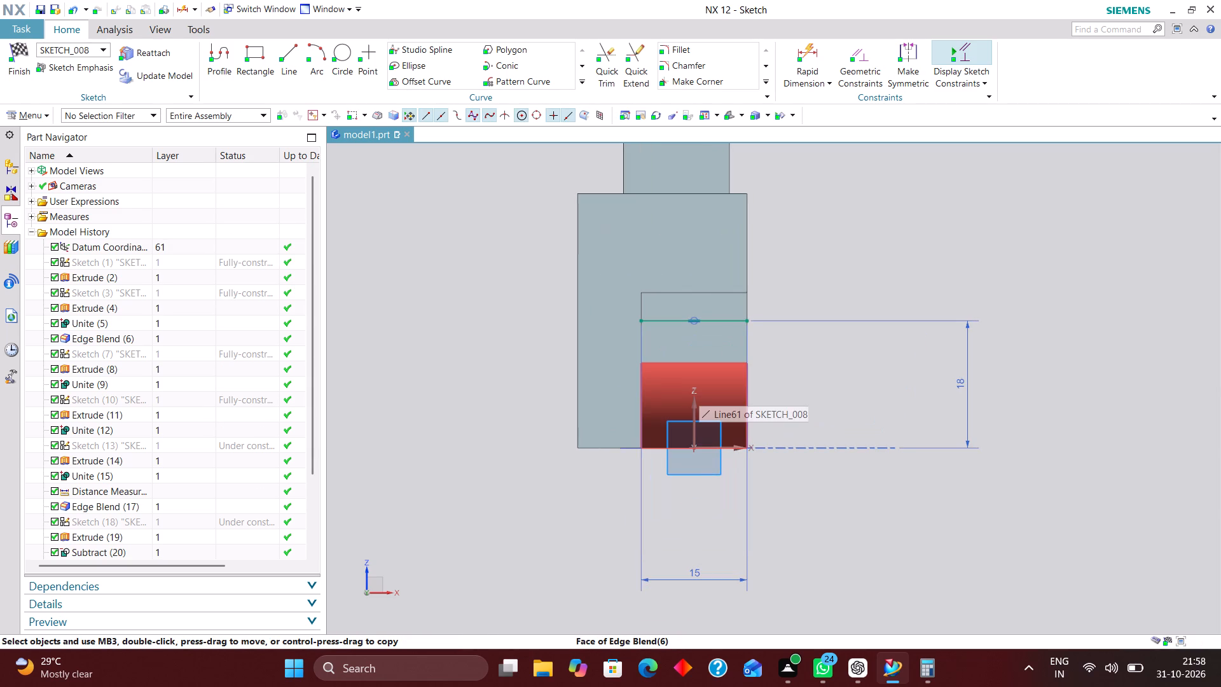
{"action": "right_click_drag", "start_coordinate": [593, 278], "coordinate": [589, 448]}
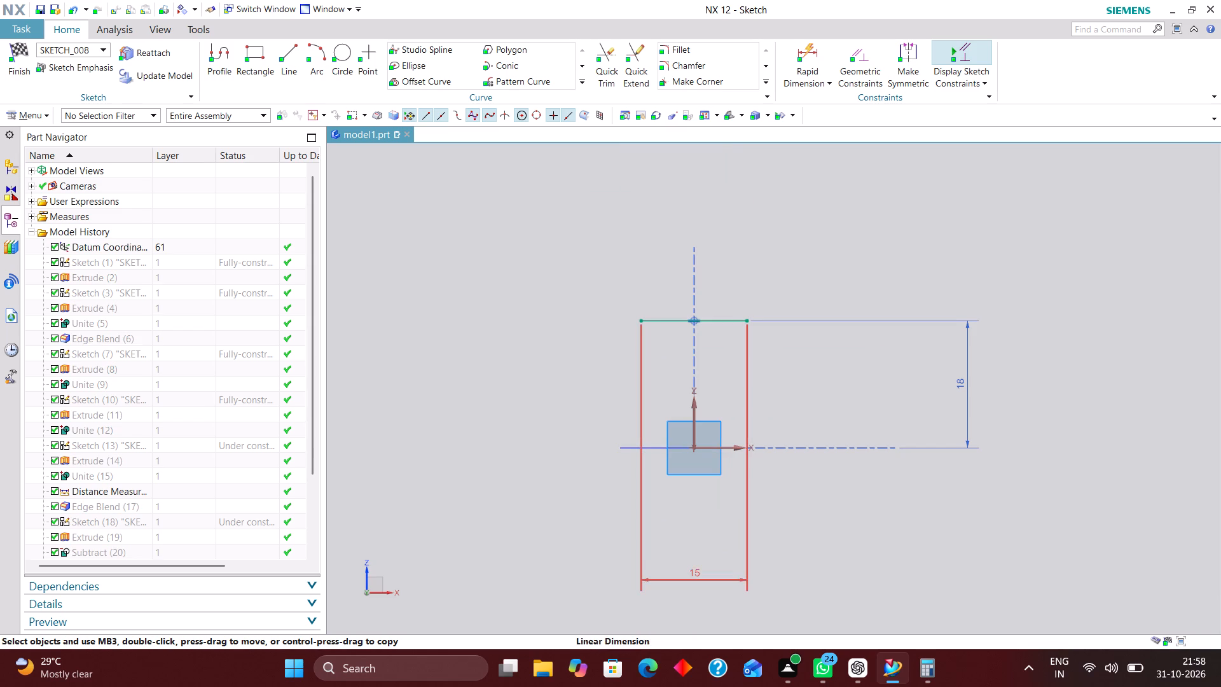
Sketch a second horizontal line about 19 mm long, about 30 mm above the 15 mm line and offset sideways from it.
{"action": "scroll", "coordinate": [635, 527], "scroll_direction": "down", "scroll_amount": 3}
{"action": "scroll", "coordinate": [614, 406], "scroll_direction": "up", "scroll_amount": 2}
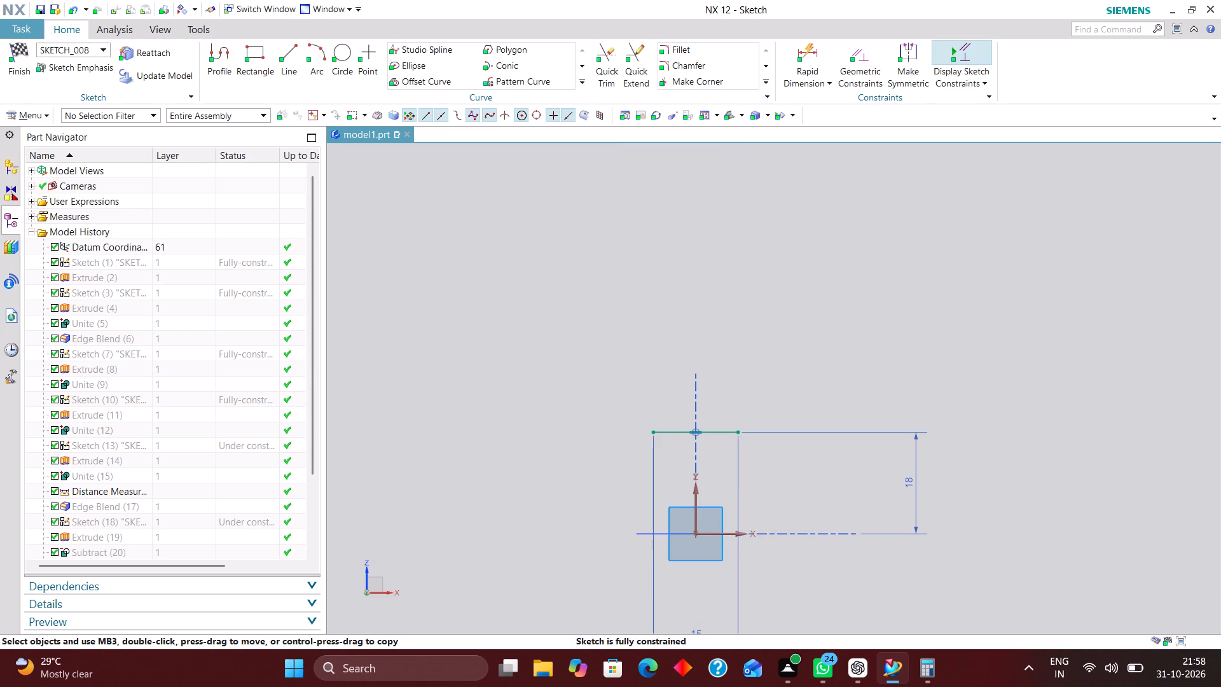
{"action": "scroll", "coordinate": [652, 450], "scroll_direction": "down", "scroll_amount": 1}
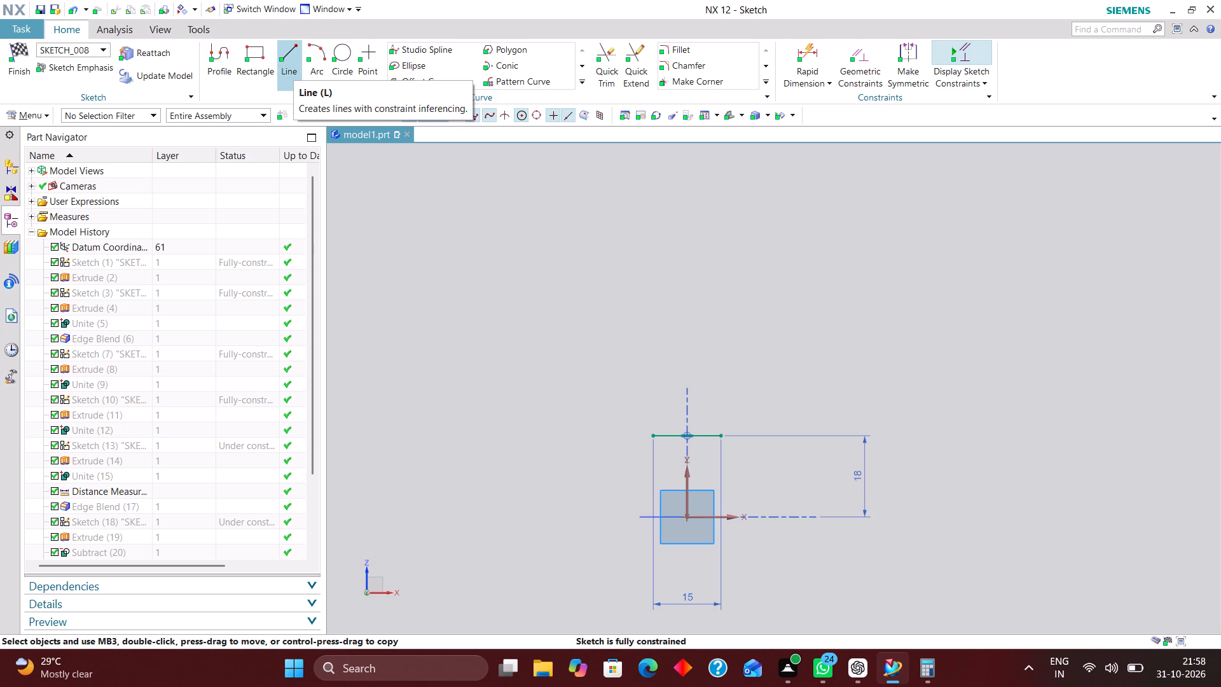
{"action": "left_click", "coordinate": [287, 57]}
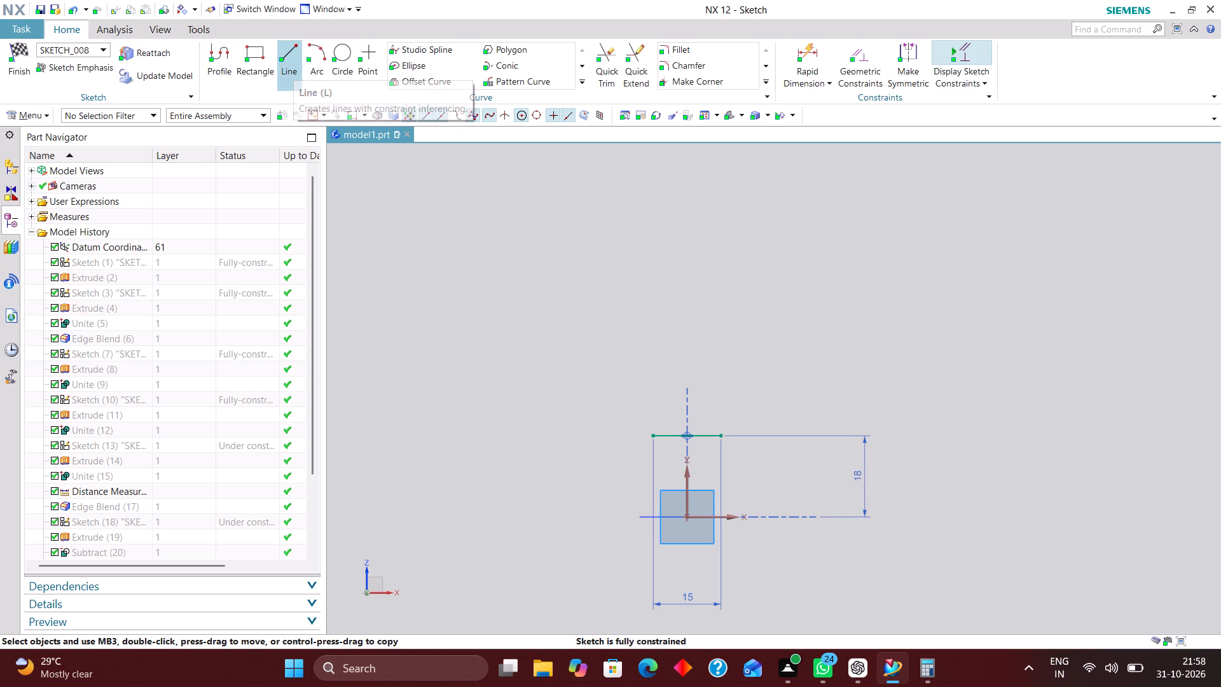
{"action": "left_click", "coordinate": [586, 298]}
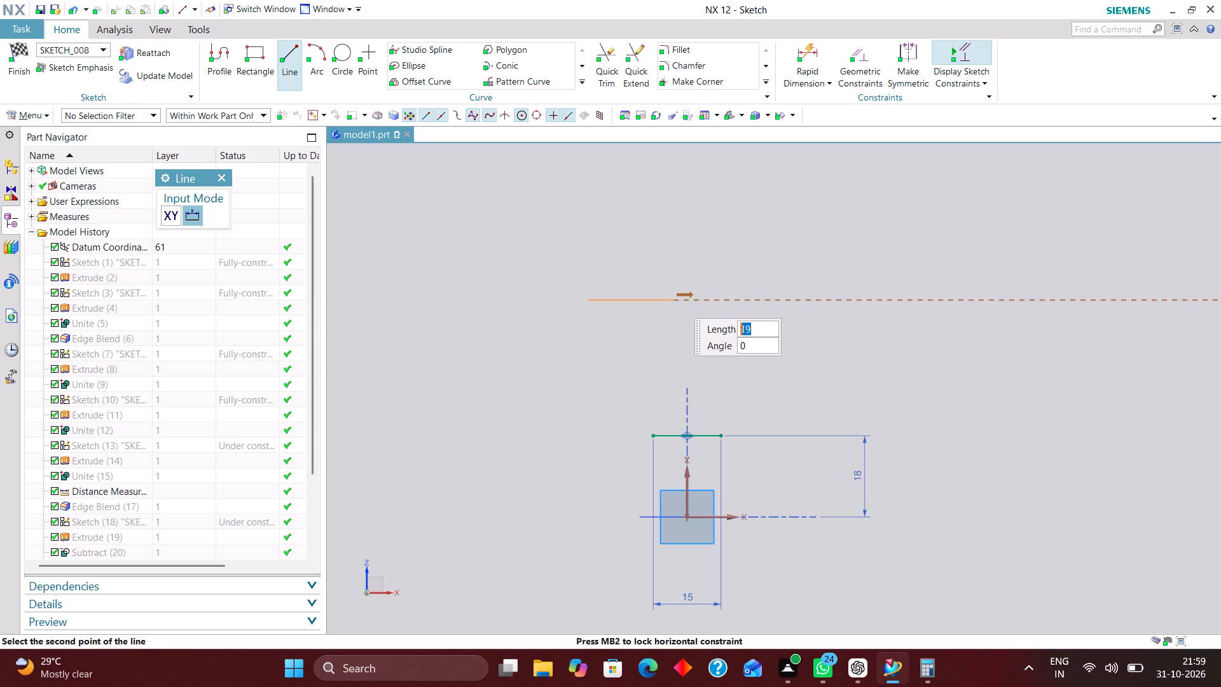
{"action": "left_click", "coordinate": [673, 297]}
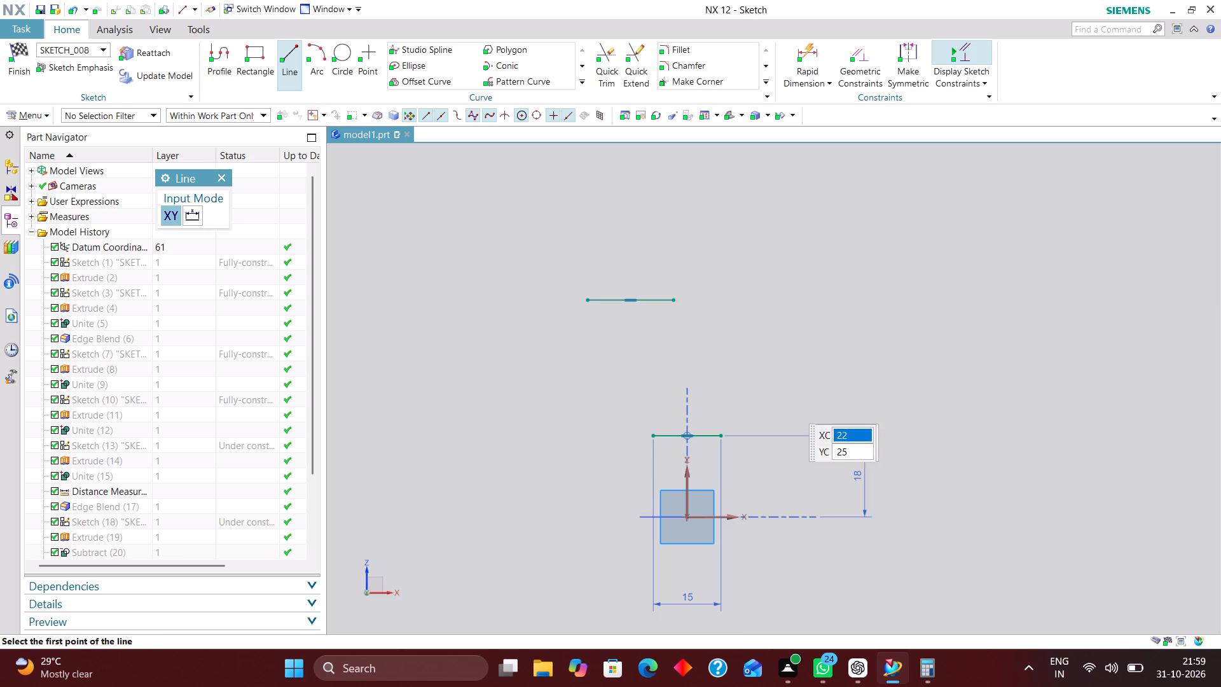
Dimension the vertical distance between the two horizontal lines as 16+9 (25 mm).
{"action": "left_click", "coordinate": [800, 53]}
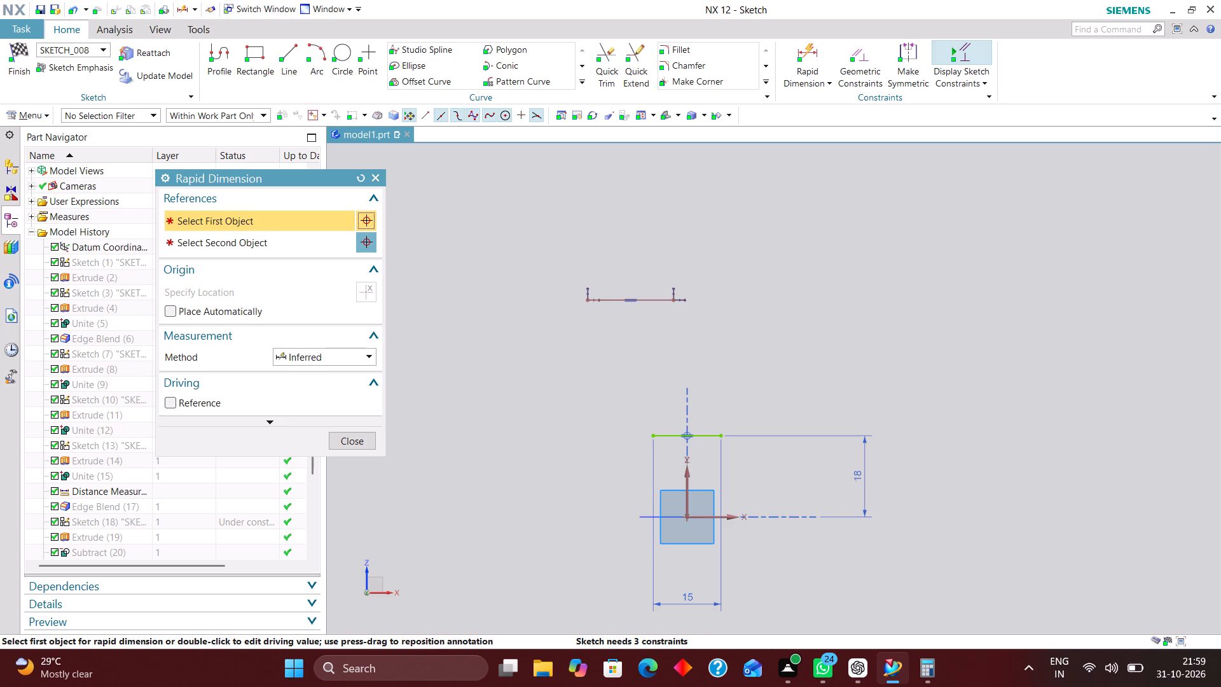
{"action": "left_click", "coordinate": [710, 435]}
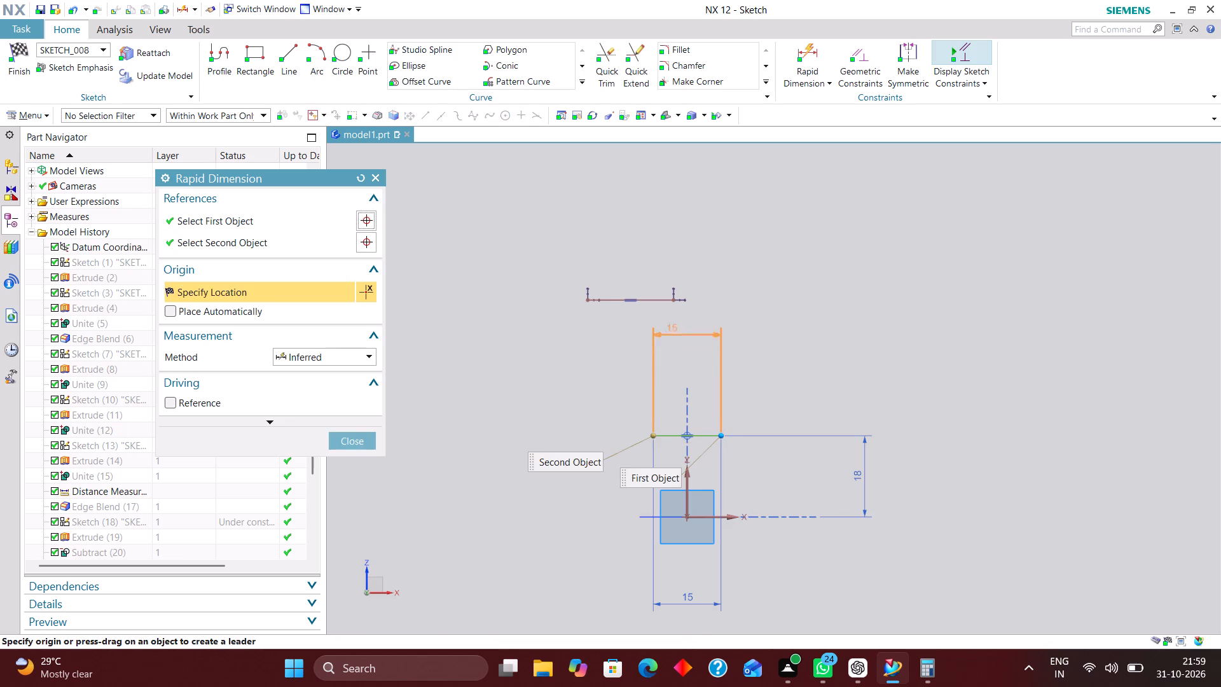
{"action": "left_click", "coordinate": [658, 296]}
{"action": "left_click", "coordinate": [892, 364]}
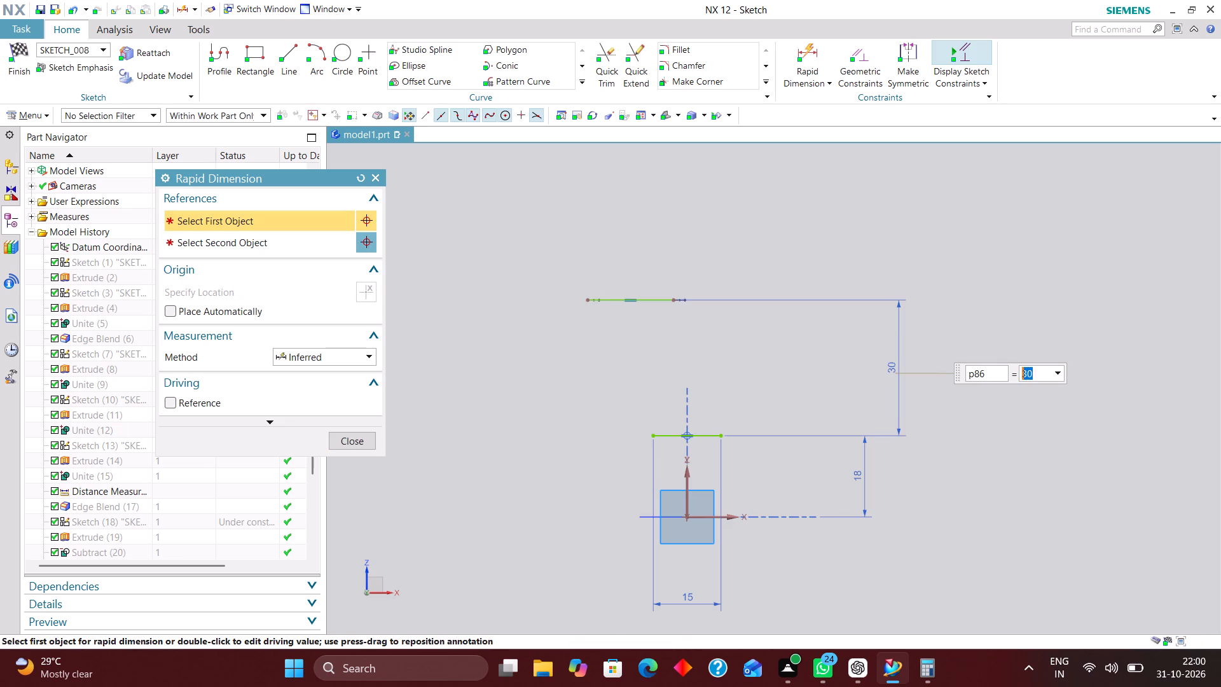
{"action": "type", "text": "16"}
{"action": "type", "text": "+9"}
{"action": "key", "text": "Return"}
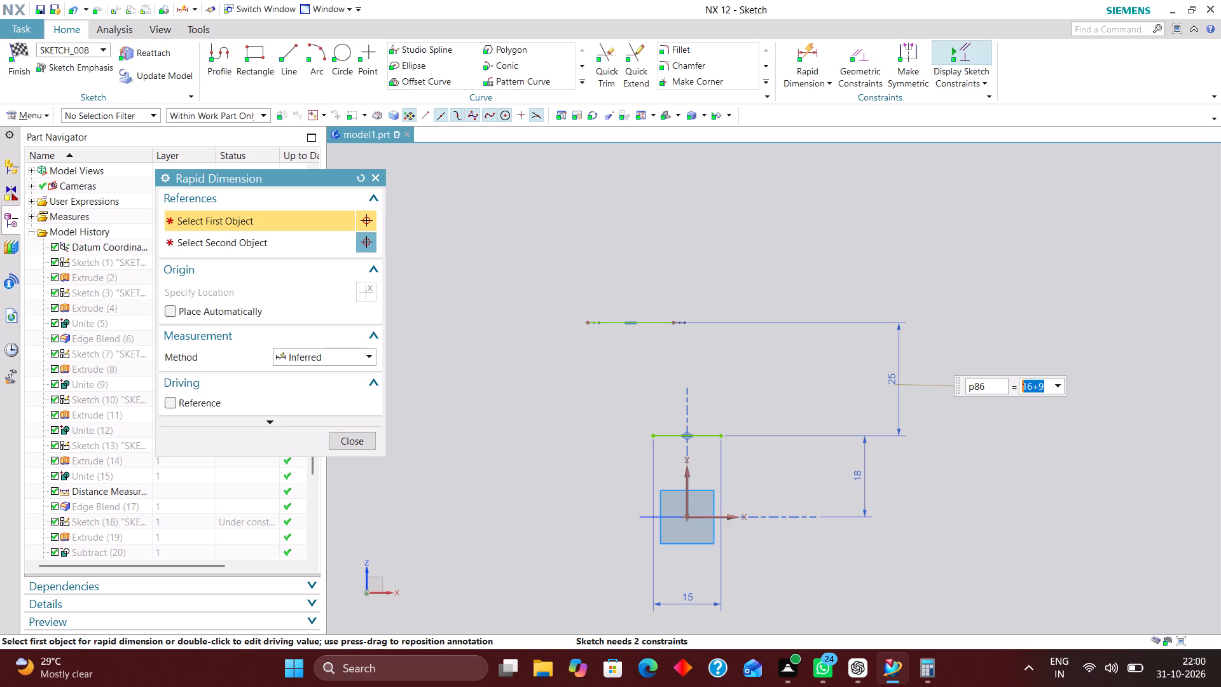
Dimension the upper horizontal line's length as 15 mm.
{"action": "left_click", "coordinate": [352, 440]}
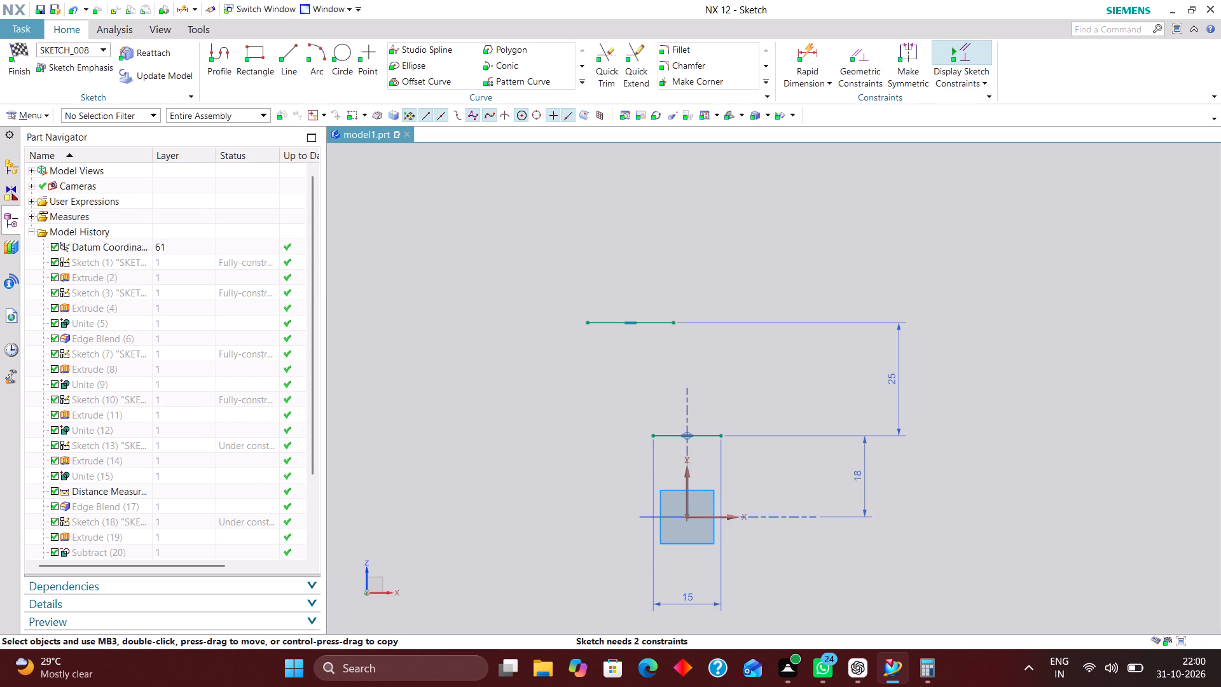
{"action": "left_click", "coordinate": [806, 50]}
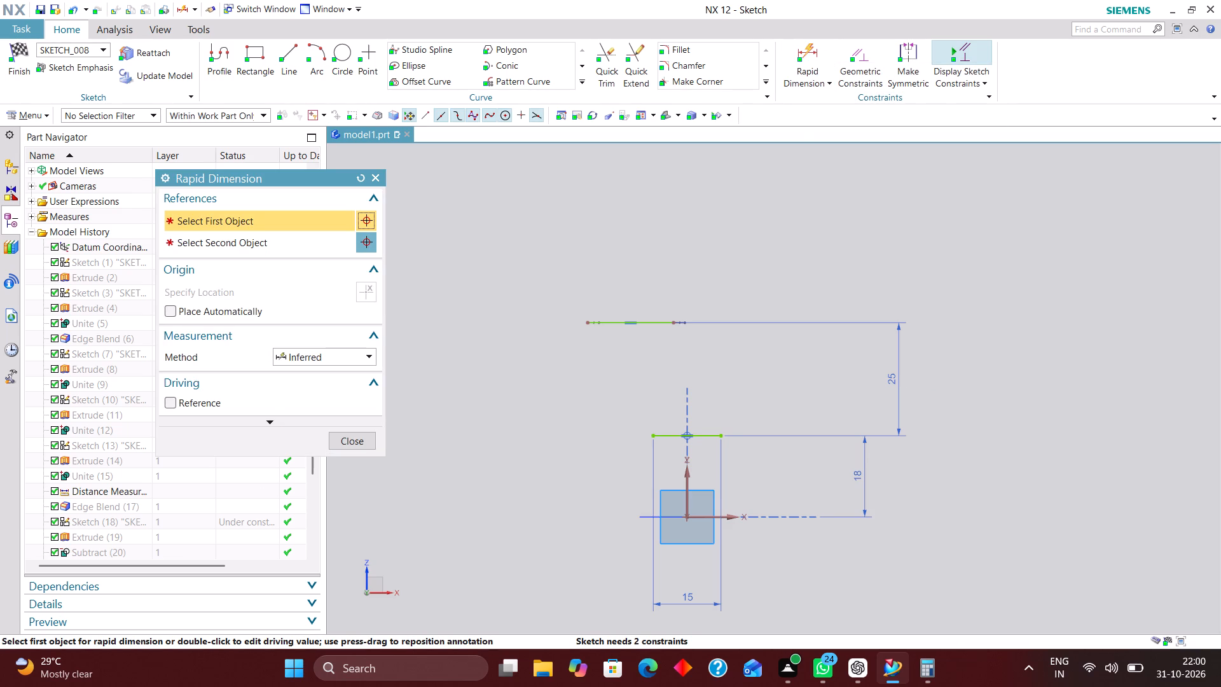
{"action": "left_click", "coordinate": [354, 357]}
{"action": "left_click", "coordinate": [328, 357]}
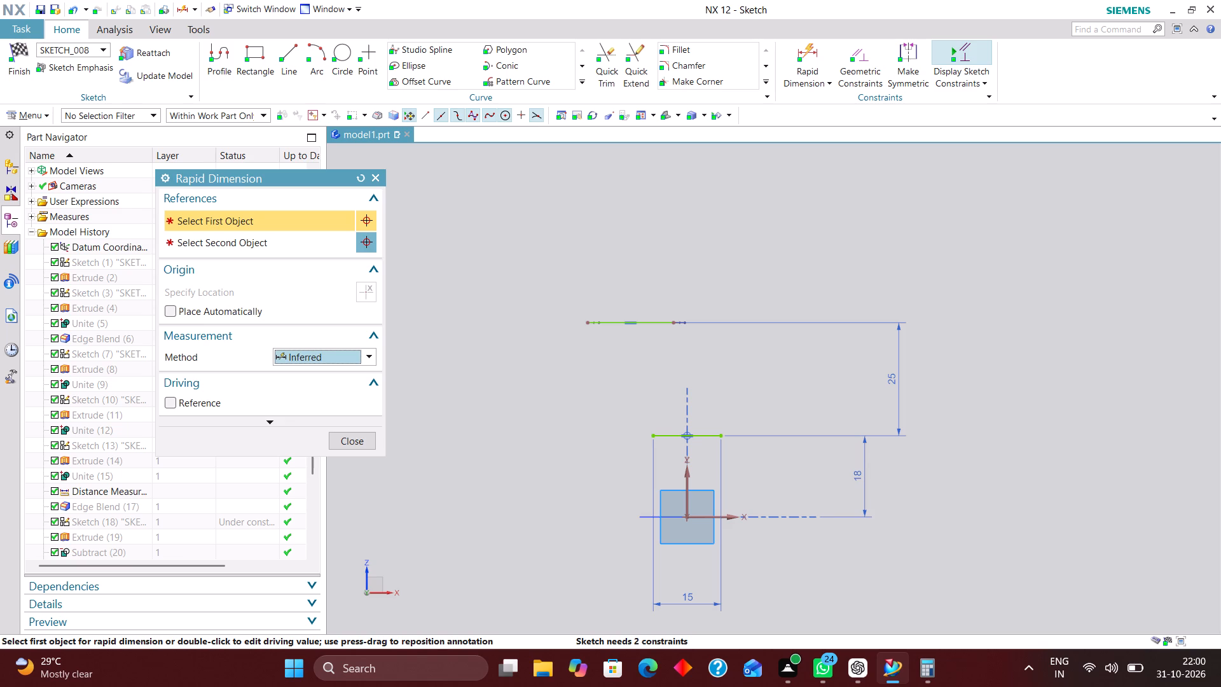
{"action": "left_click", "coordinate": [654, 322]}
{"action": "left_click", "coordinate": [640, 250]}
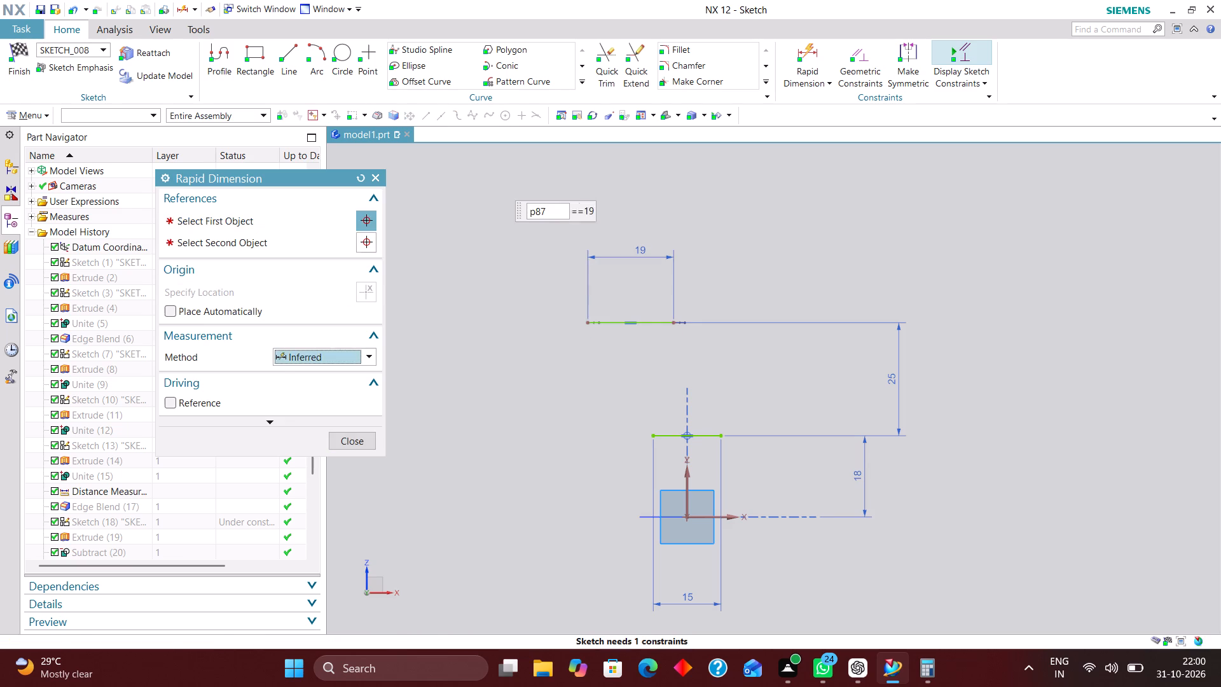
{"action": "type", "text": "15"}
{"action": "key", "text": "Return"}
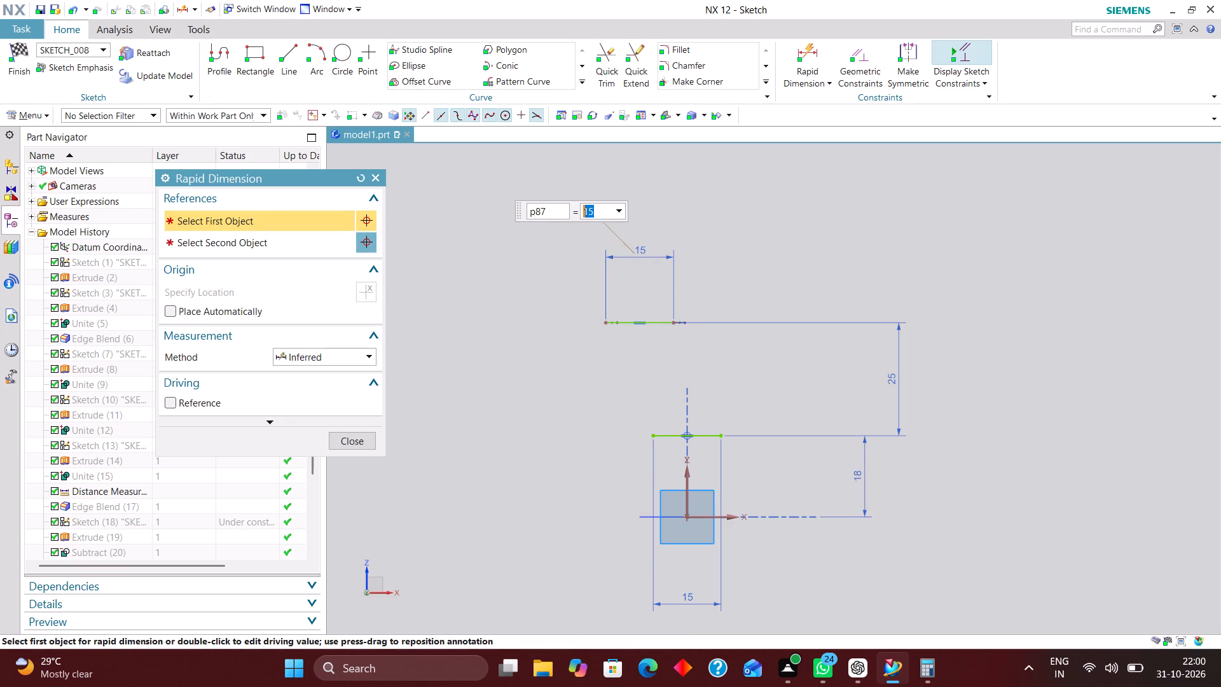
{"action": "left_click", "coordinate": [369, 440]}
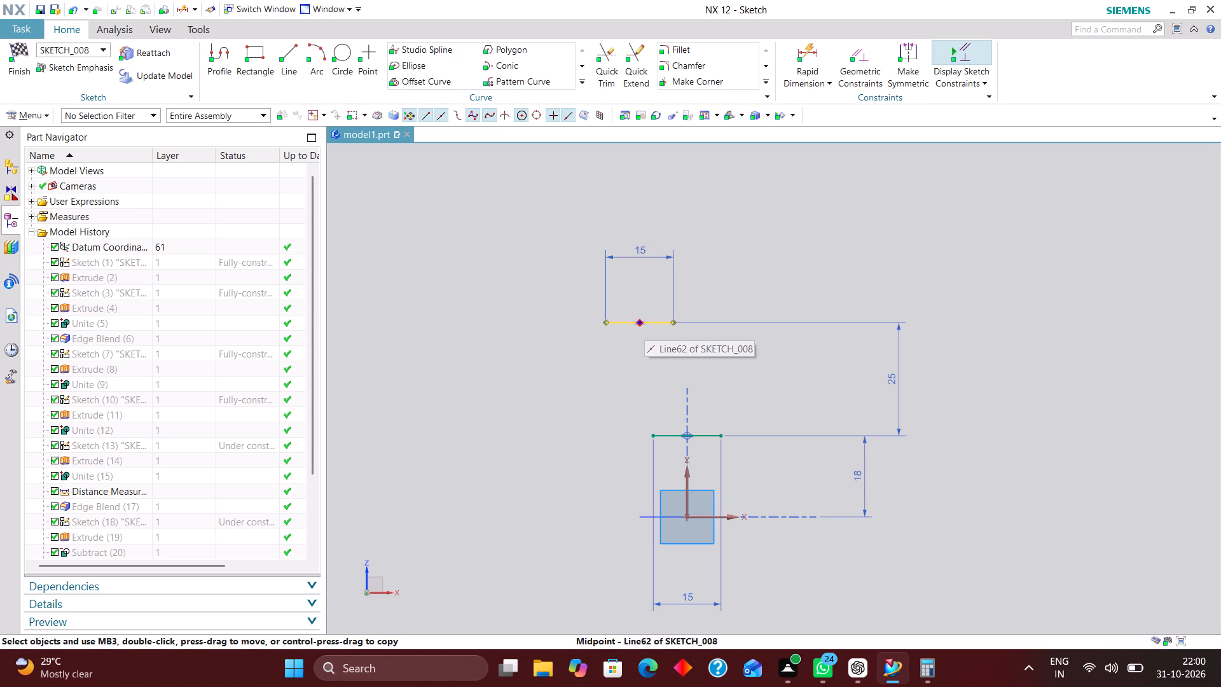
Move the upper line farther from the vertical axis and dimension its nearer endpoint's horizontal distance from that axis as 7.5 mm.
{"action": "left_click_drag", "start_coordinate": [641, 324], "coordinate": [613, 320]}
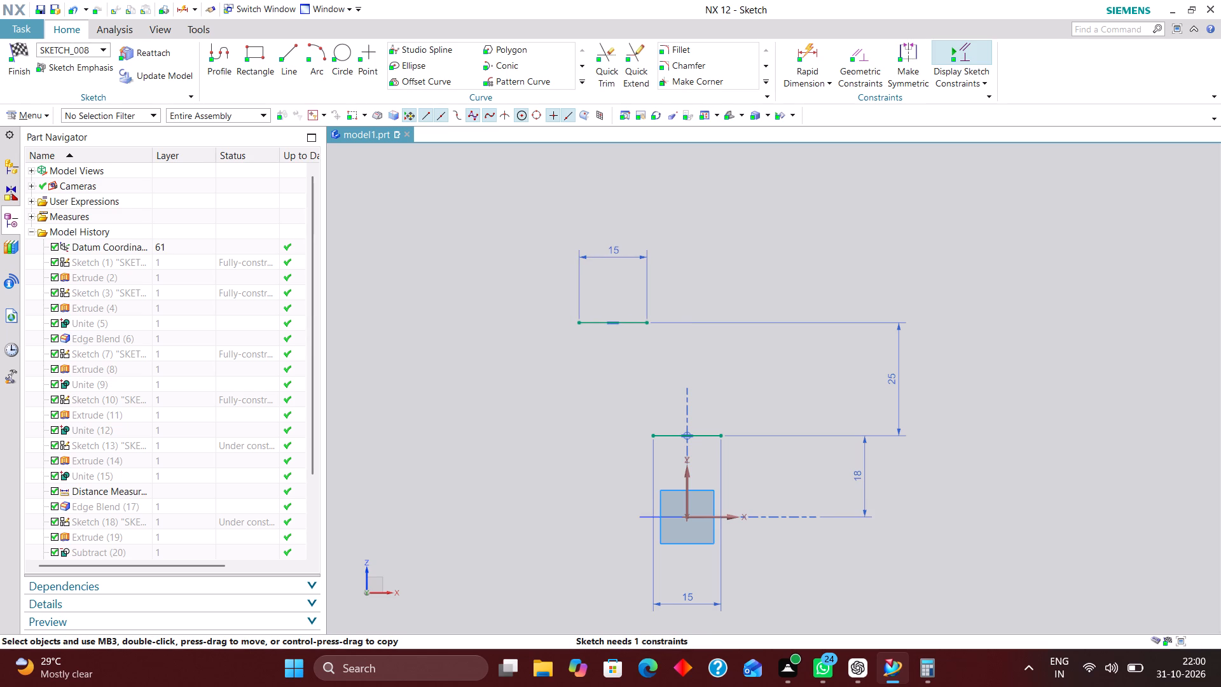
{"action": "left_click", "coordinate": [806, 60]}
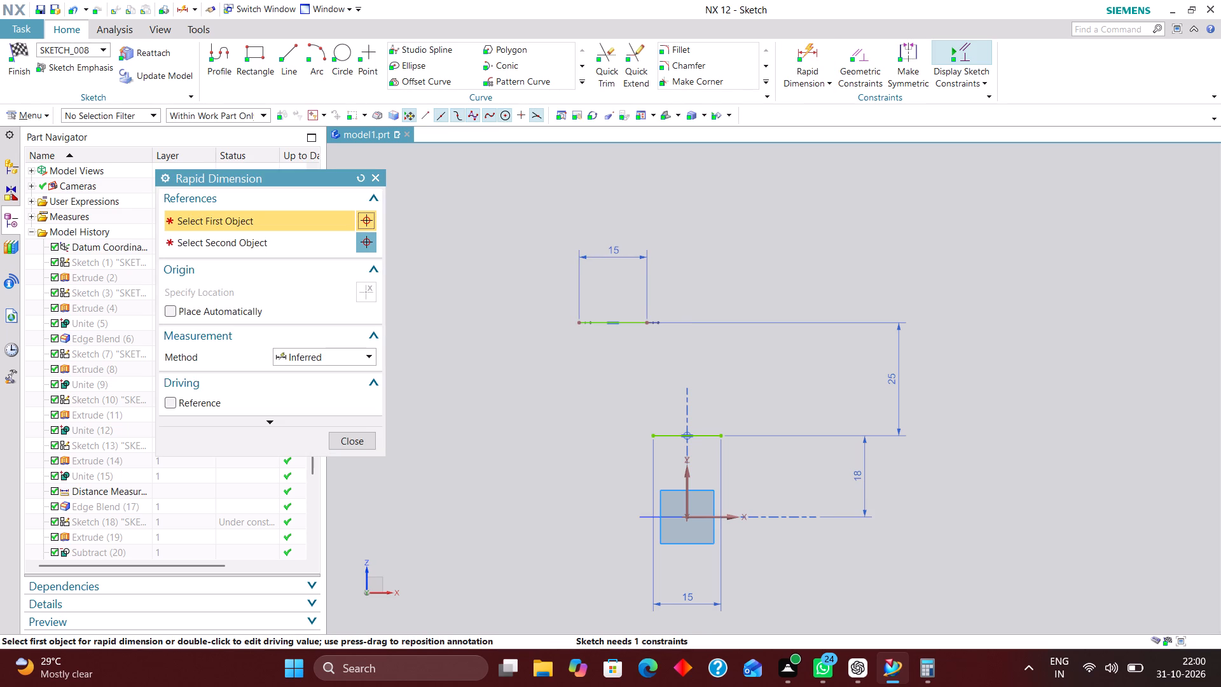
{"action": "left_click", "coordinate": [690, 492]}
{"action": "left_click", "coordinate": [647, 323]}
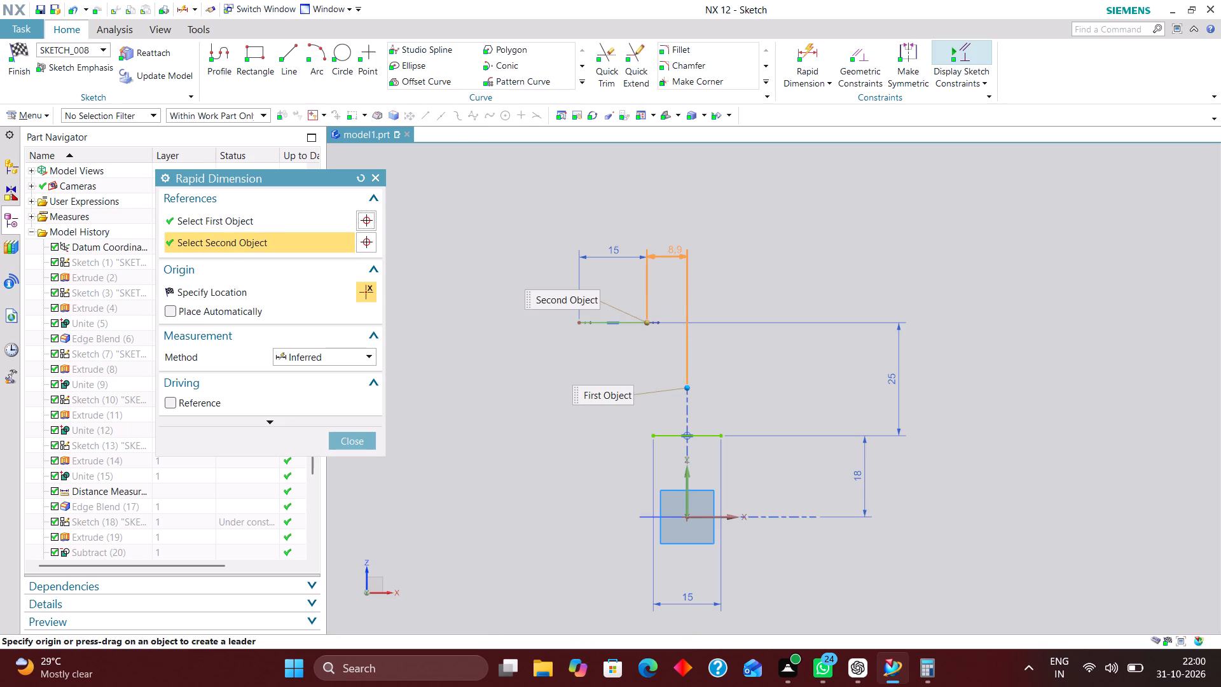
{"action": "left_click", "coordinate": [668, 226]}
{"action": "type", "text": "7.5"}
{"action": "key", "text": "Return"}
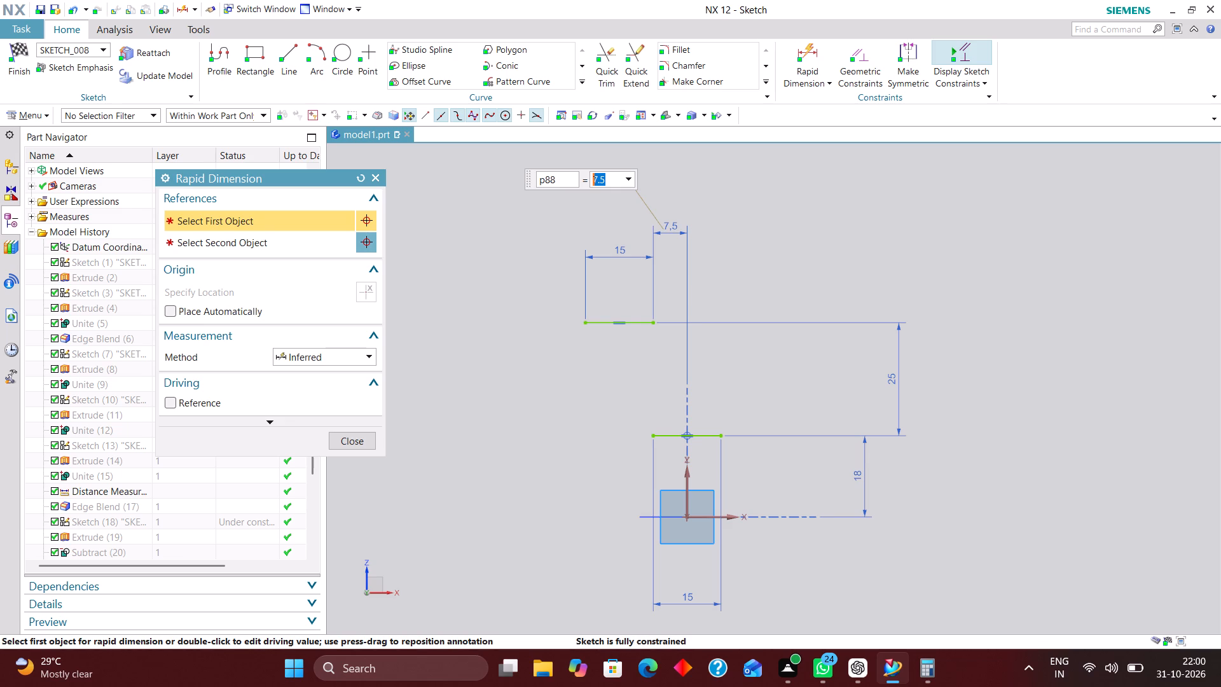
{"action": "left_click", "coordinate": [363, 440]}
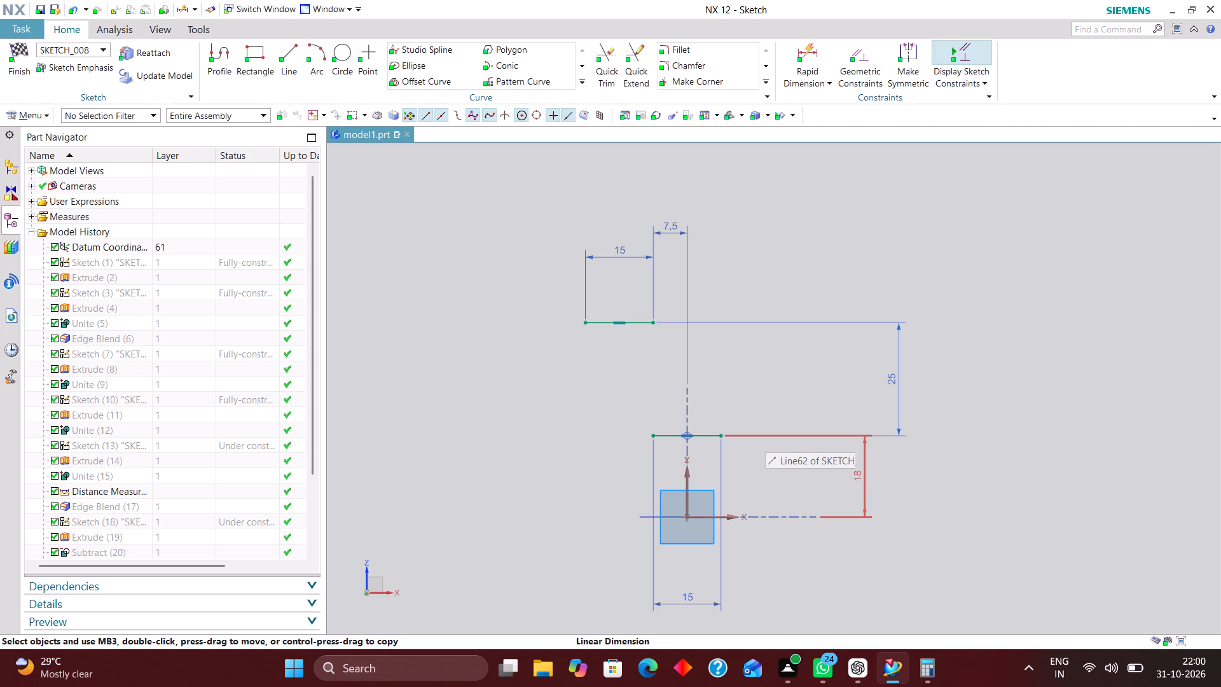
Sketch a vertical line about 10 mm long downward from the upper line's endpoint farther from the vertical axis.
{"action": "left_click", "coordinate": [293, 49]}
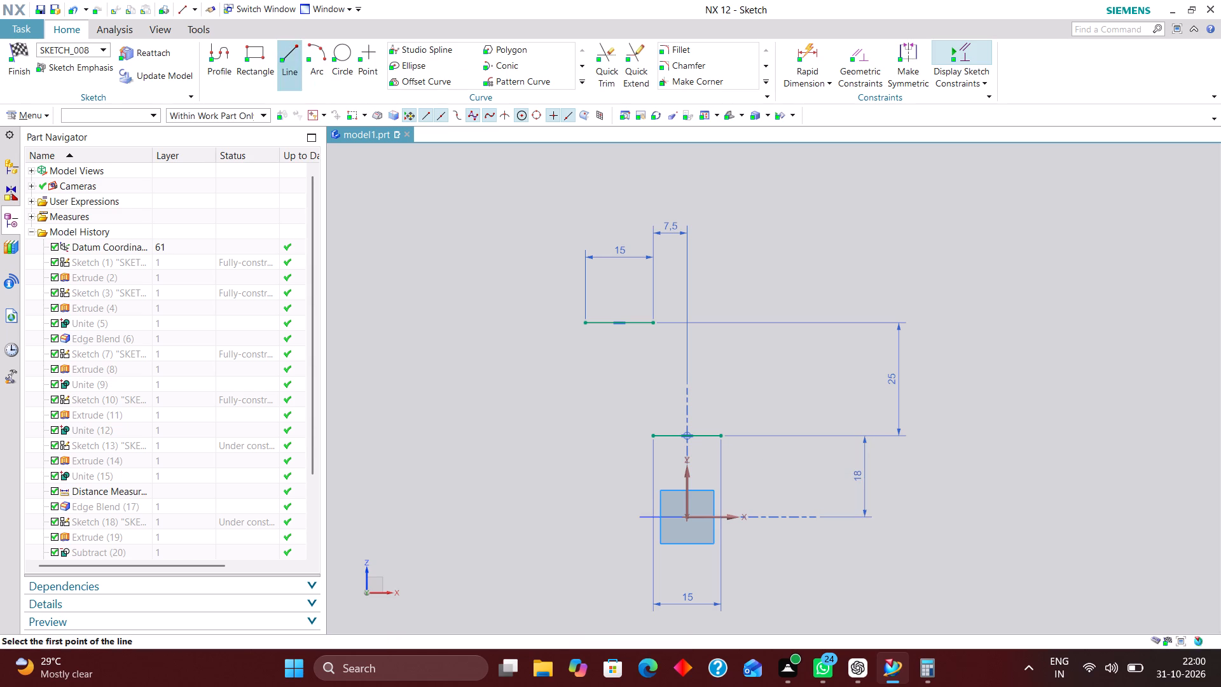
{"action": "scroll", "coordinate": [586, 346], "scroll_direction": "up", "scroll_amount": 3}
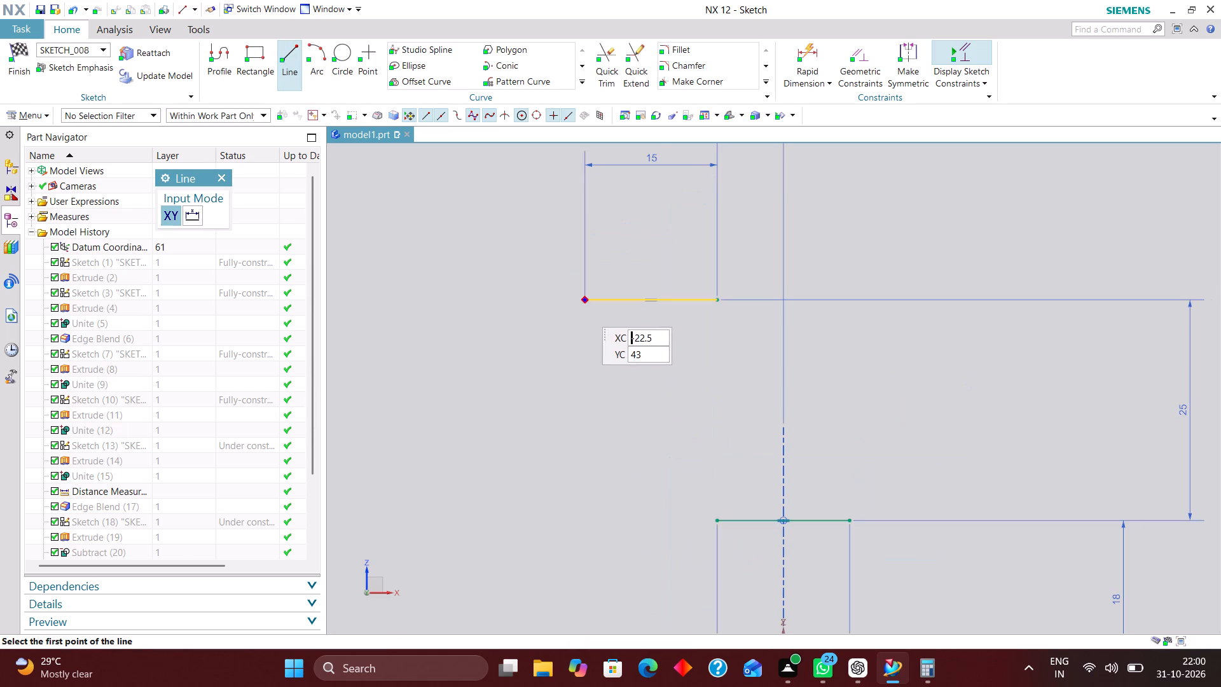
{"action": "left_click", "coordinate": [581, 306]}
{"action": "left_click", "coordinate": [587, 390]}
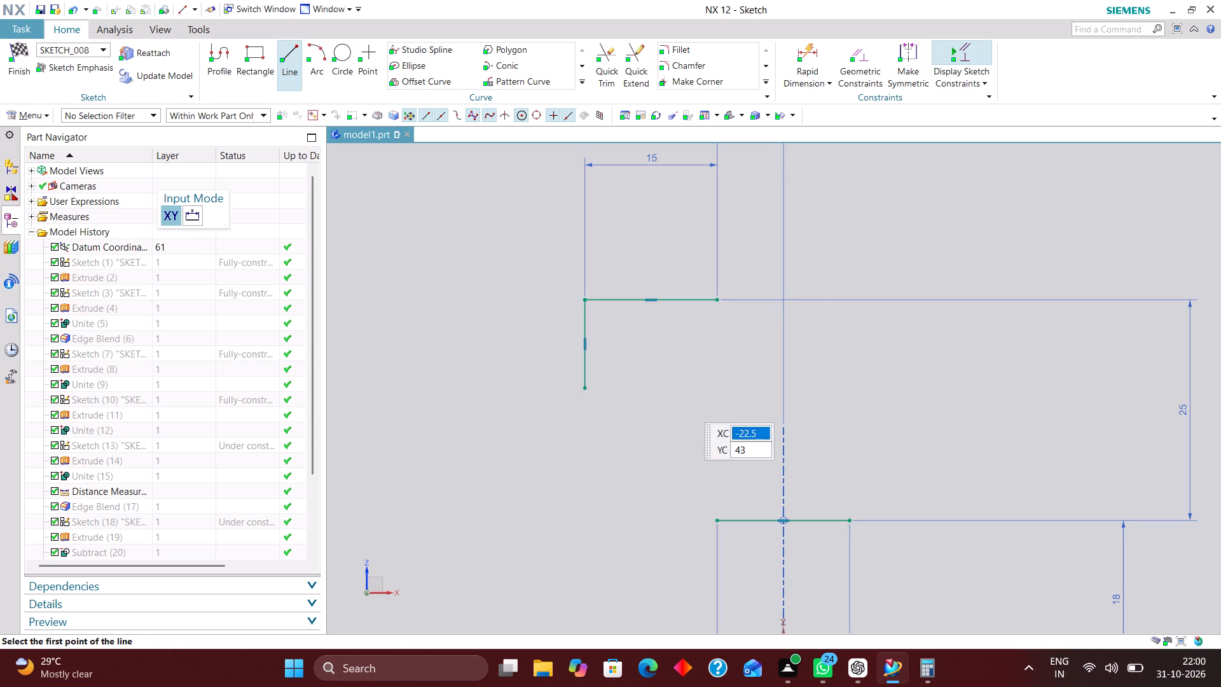
Dimension the new vertical line's length as 9 mm.
{"action": "left_click", "coordinate": [808, 46]}
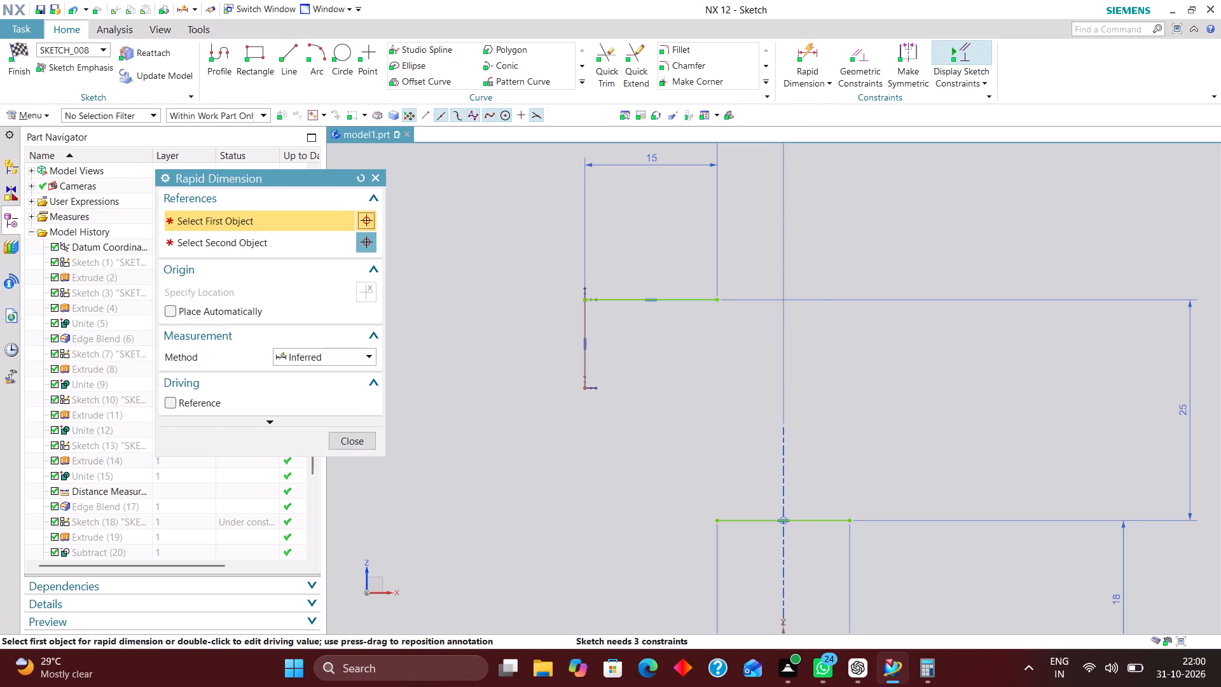
{"action": "left_click", "coordinate": [586, 374]}
{"action": "left_click", "coordinate": [525, 347]}
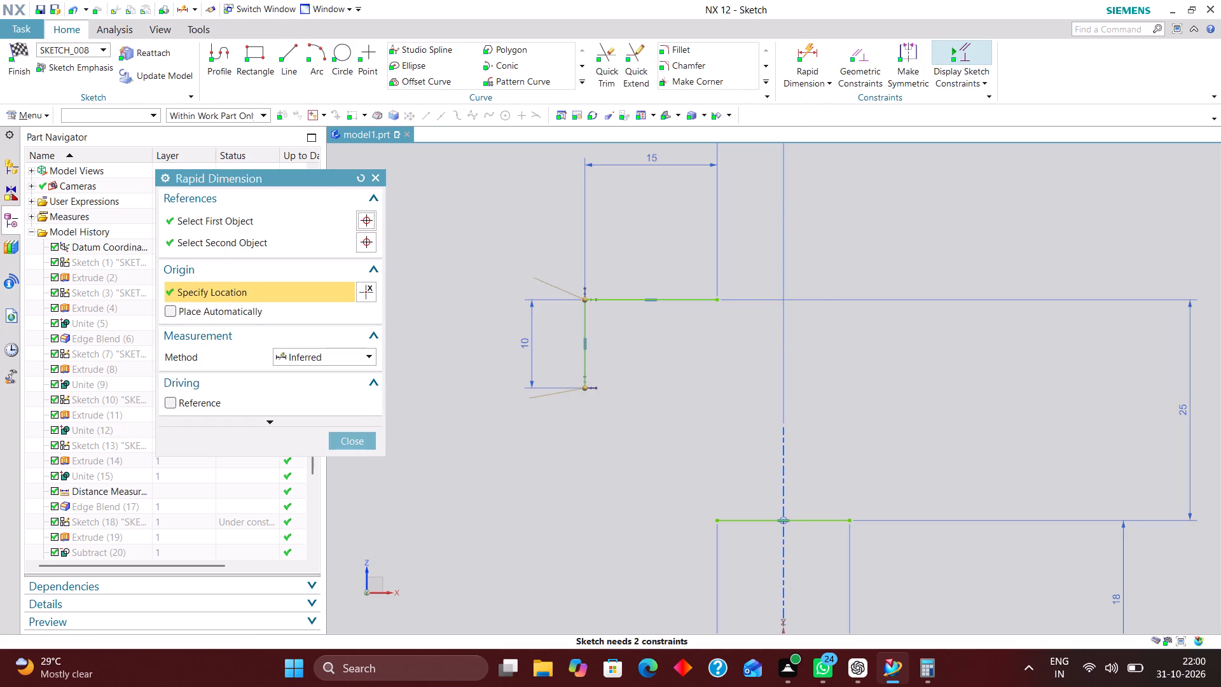
{"action": "key", "text": "9"}
{"action": "key", "text": "Return"}
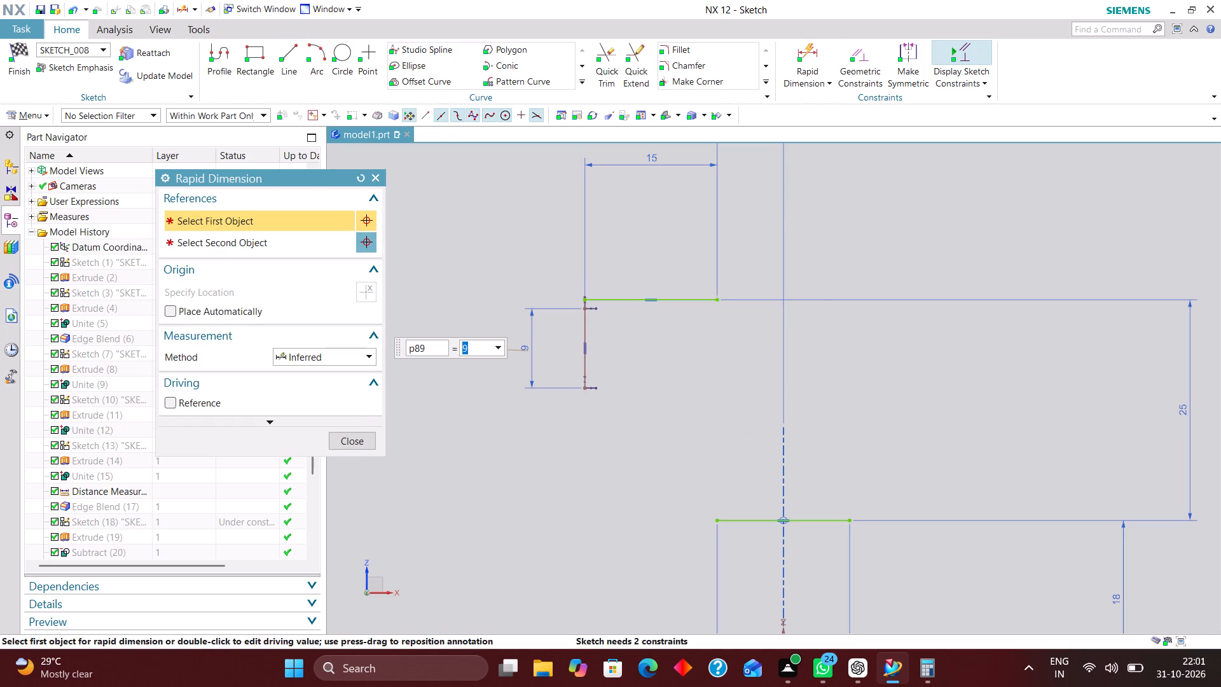
{"action": "left_click", "coordinate": [354, 444]}
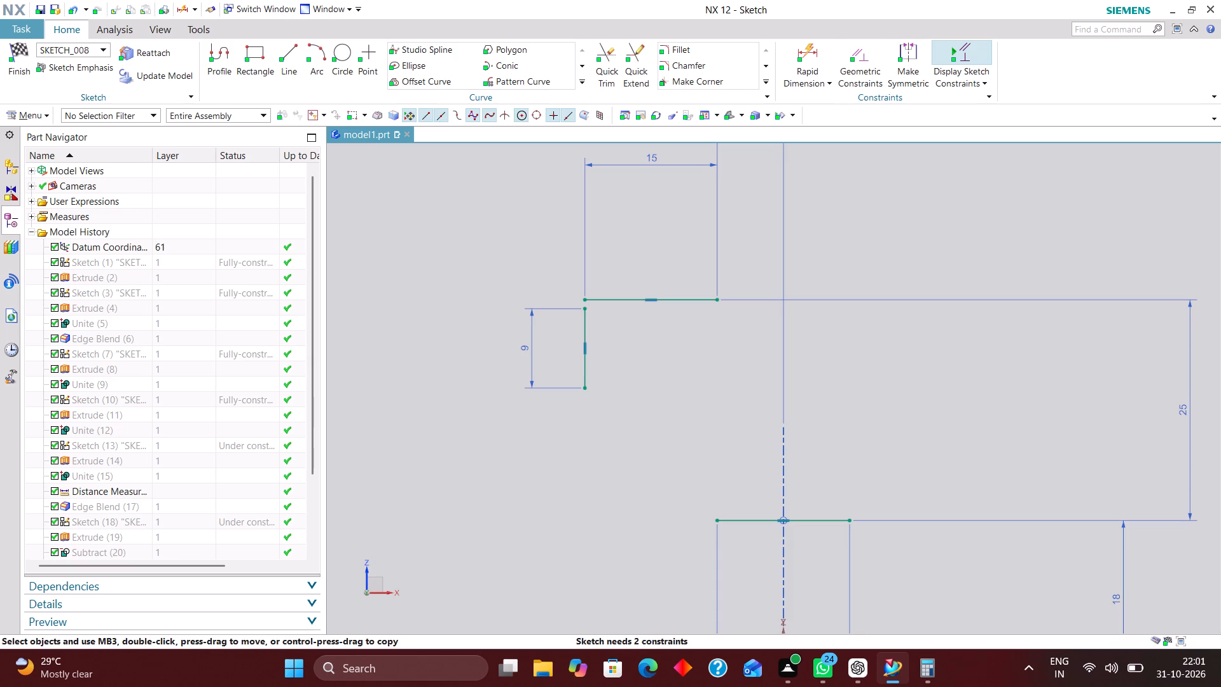
Add a coincident constraint joining the 9 mm vertical line's top endpoint to the upper horizontal line's outer endpoint.
{"action": "left_click", "coordinate": [859, 61]}
{"action": "left_click", "coordinate": [177, 219]}
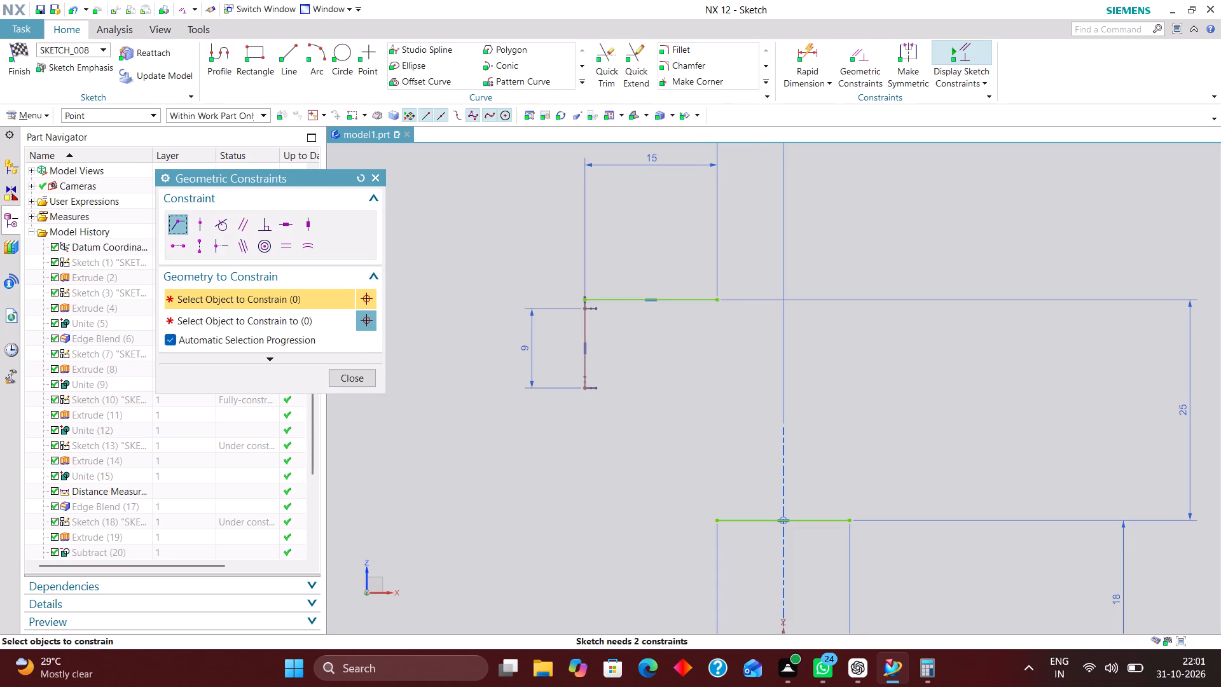
{"action": "scroll", "coordinate": [576, 314], "scroll_direction": "up", "scroll_amount": 4}
{"action": "left_click", "coordinate": [596, 305]}
{"action": "left_click", "coordinate": [595, 284]}
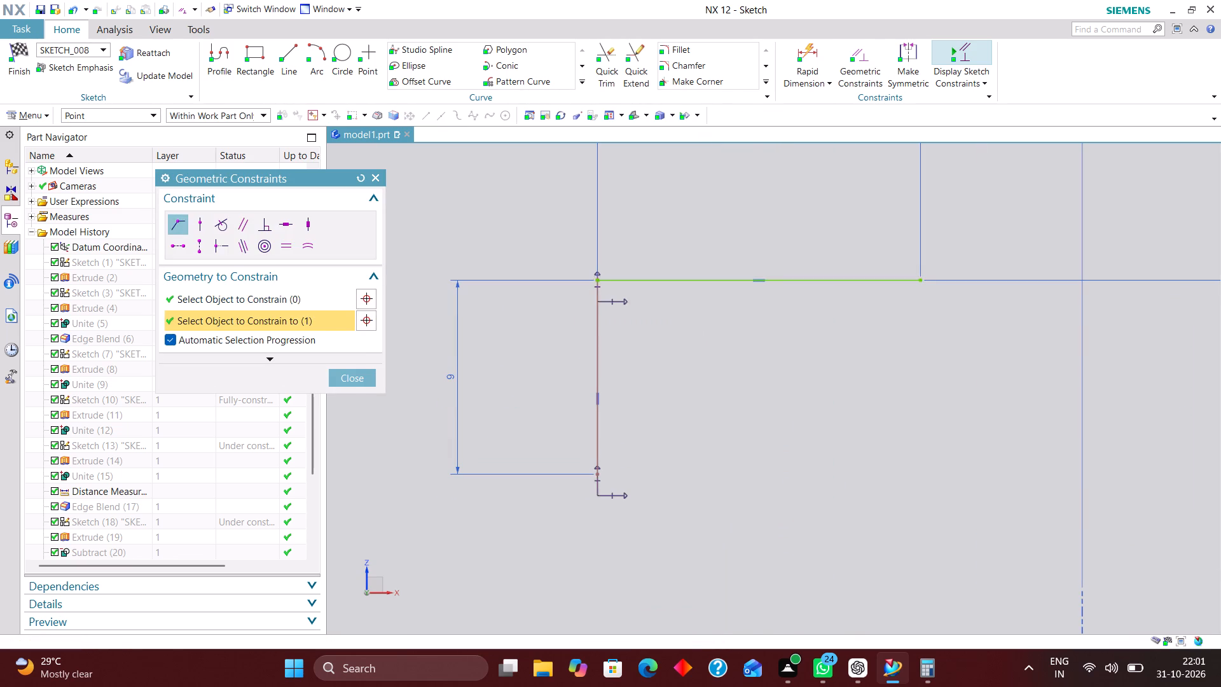
{"action": "left_click", "coordinate": [353, 377]}
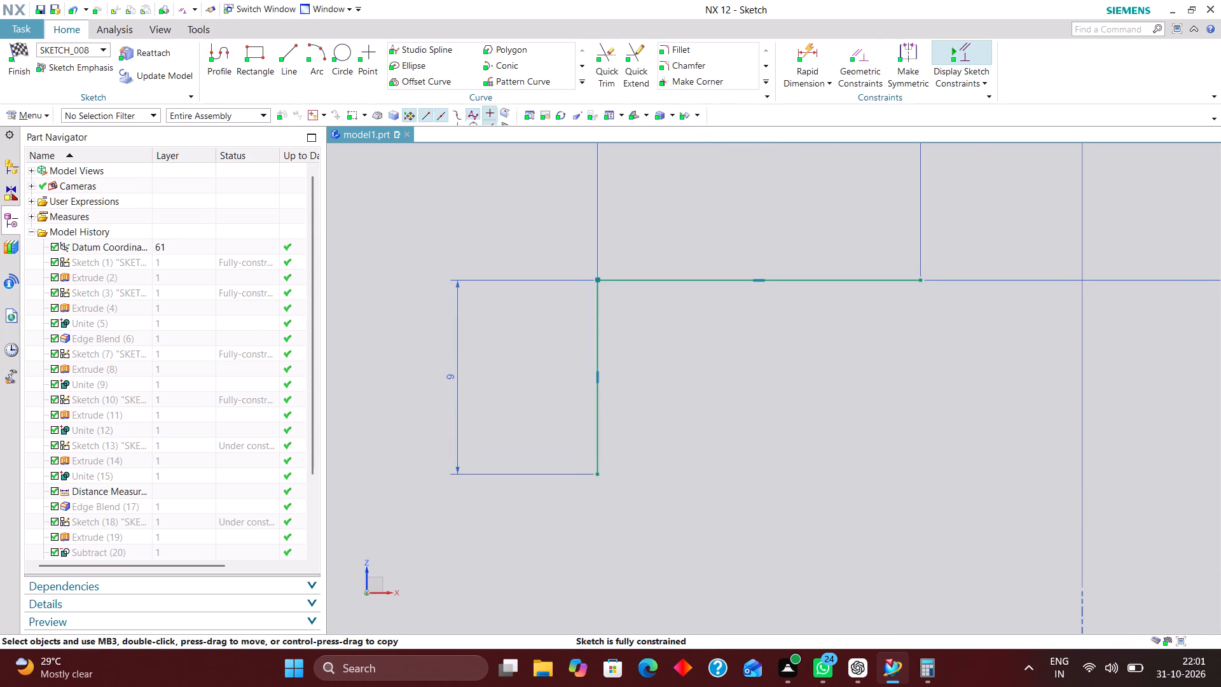
Sketch a second vertical line about 9 mm long downward from the upper line's other endpoint.
{"action": "left_click", "coordinate": [287, 60]}
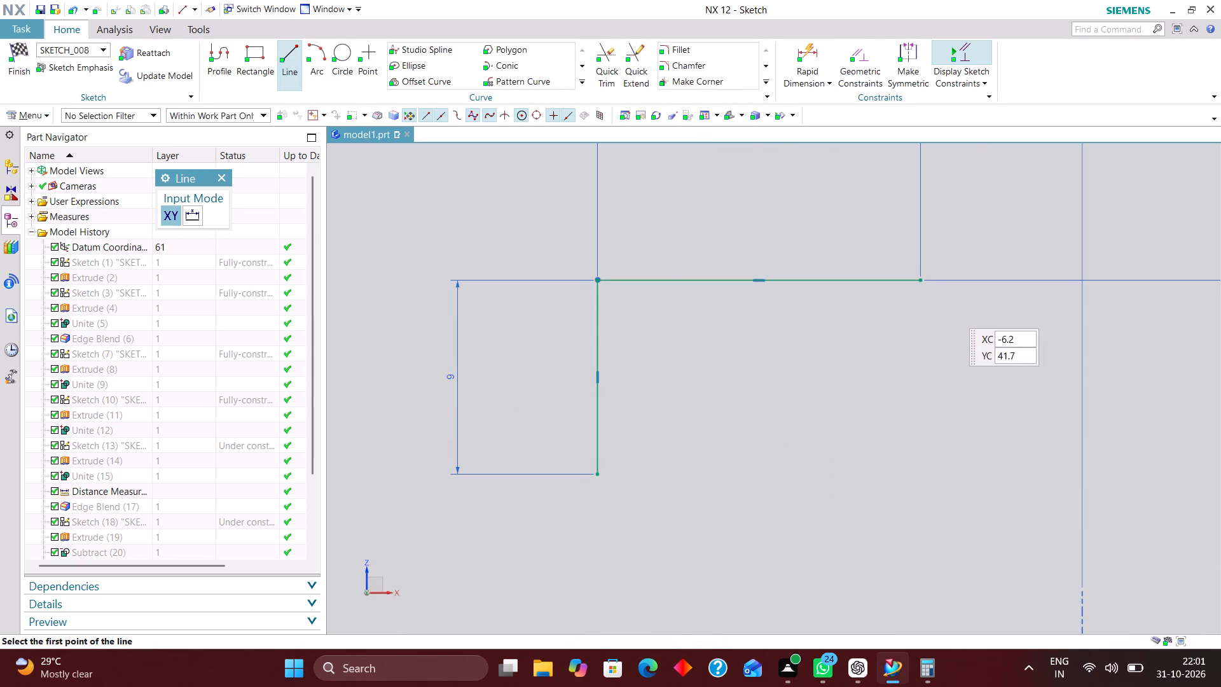
{"action": "left_click", "coordinate": [923, 282]}
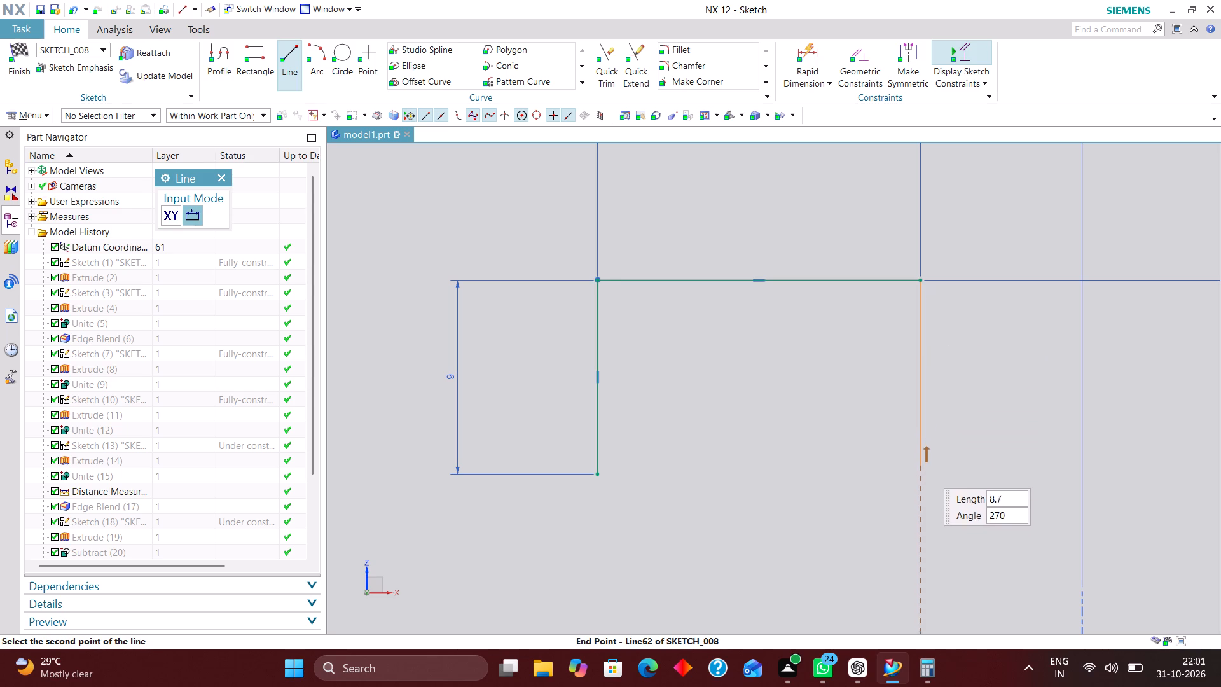
{"action": "left_click", "coordinate": [922, 474]}
Apply an equal length constraint between the two vertical lines.
{"action": "left_click", "coordinate": [865, 61]}
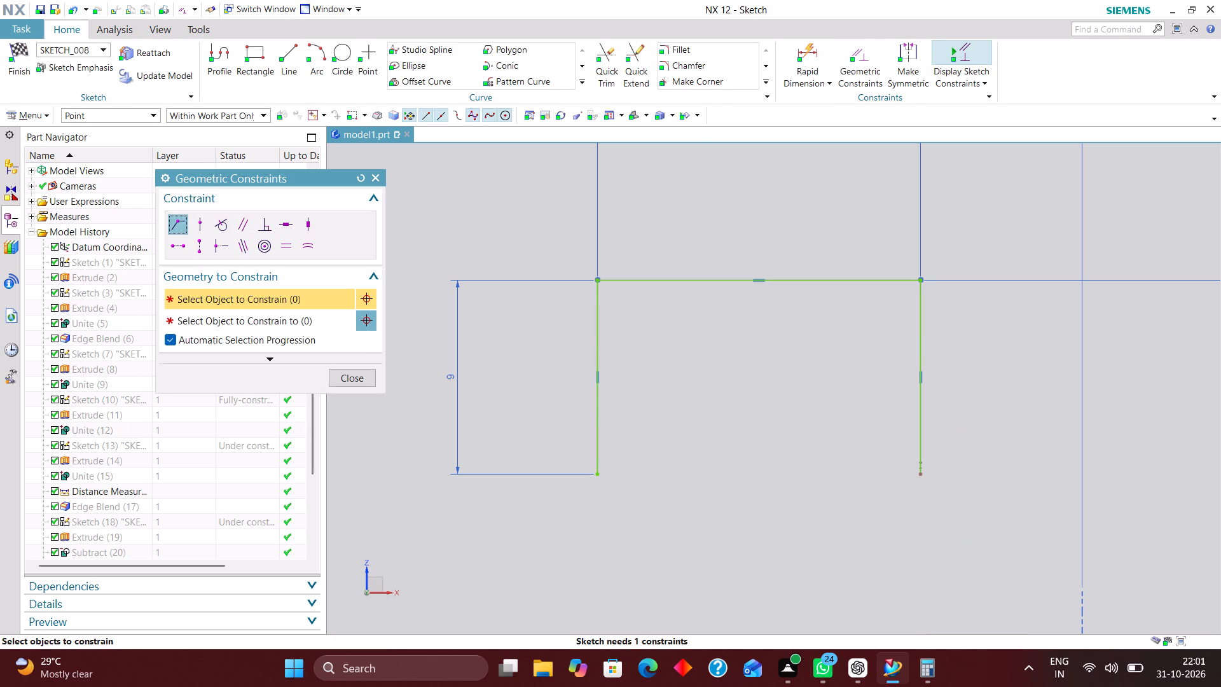
{"action": "left_click", "coordinate": [291, 246]}
{"action": "left_click", "coordinate": [600, 426]}
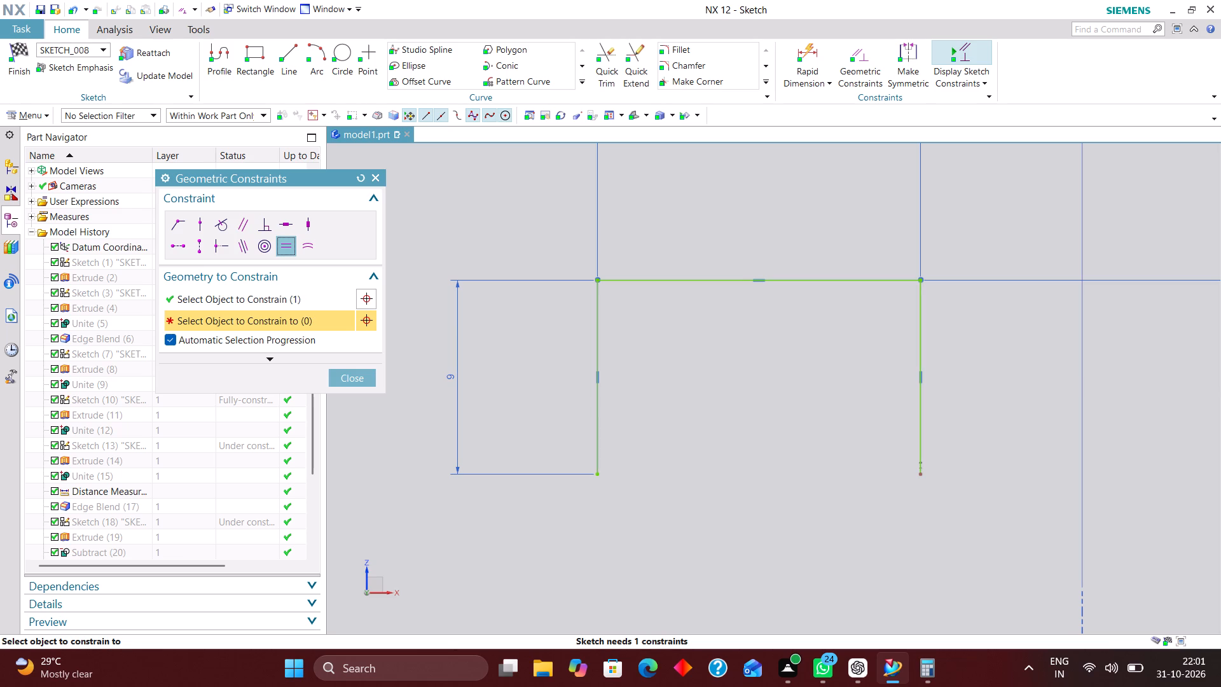
{"action": "left_click", "coordinate": [924, 426]}
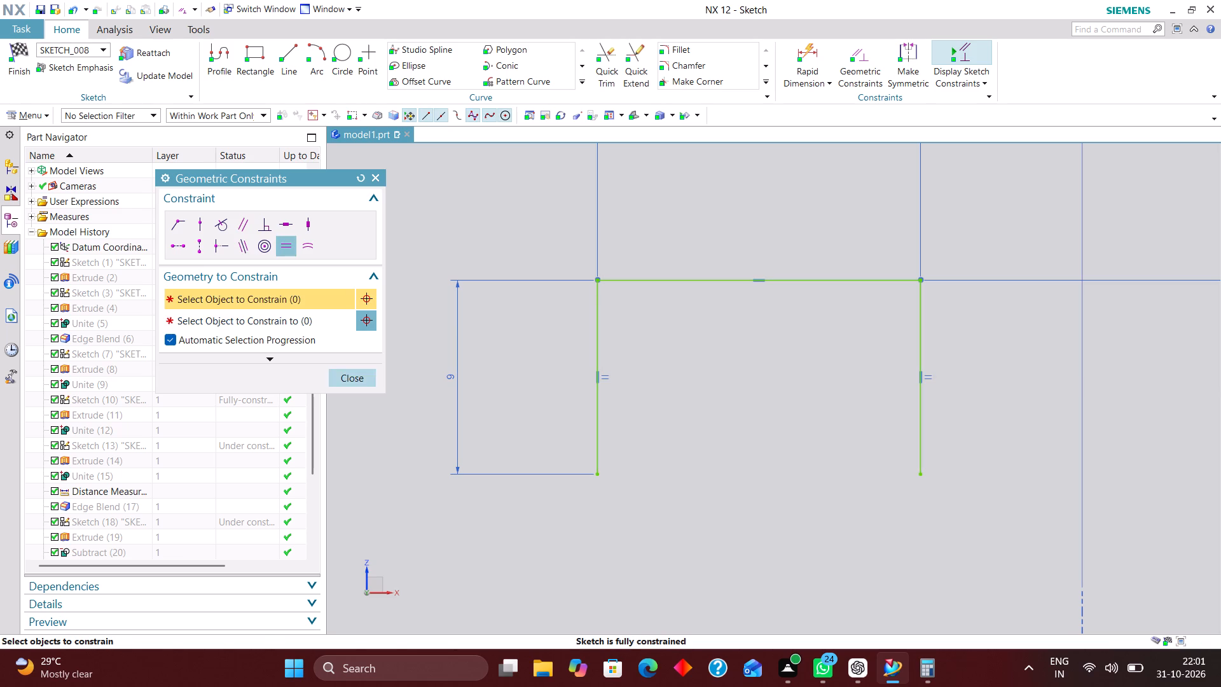
{"action": "left_click", "coordinate": [367, 380]}
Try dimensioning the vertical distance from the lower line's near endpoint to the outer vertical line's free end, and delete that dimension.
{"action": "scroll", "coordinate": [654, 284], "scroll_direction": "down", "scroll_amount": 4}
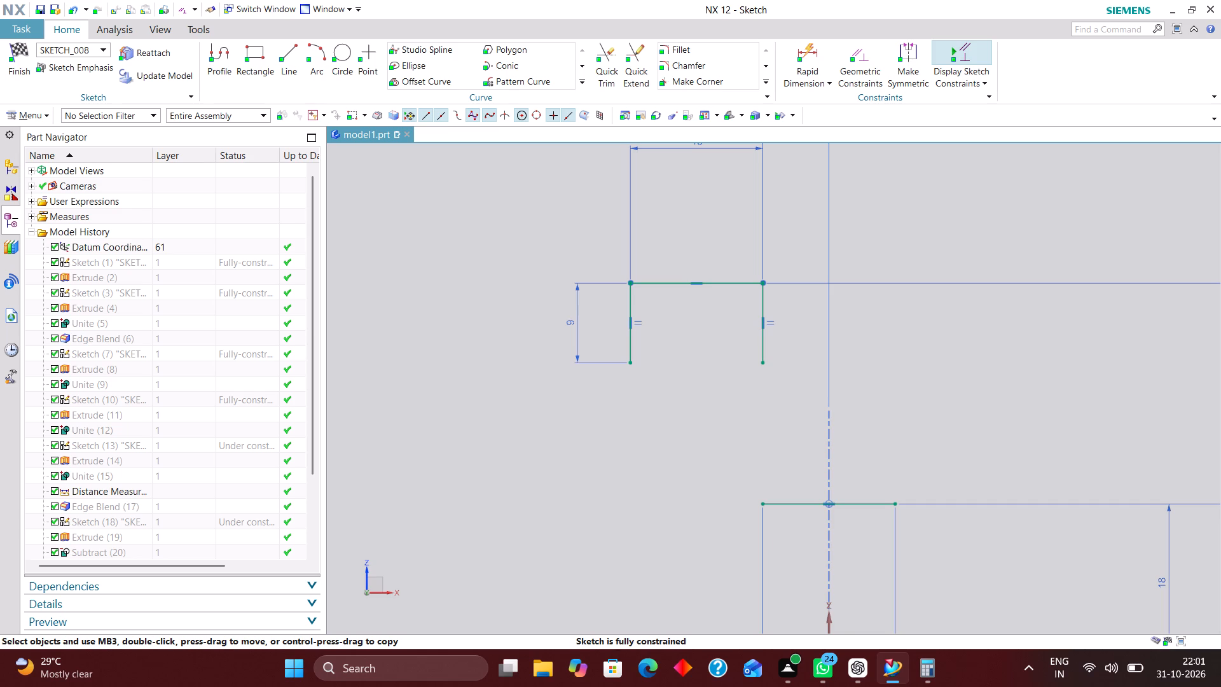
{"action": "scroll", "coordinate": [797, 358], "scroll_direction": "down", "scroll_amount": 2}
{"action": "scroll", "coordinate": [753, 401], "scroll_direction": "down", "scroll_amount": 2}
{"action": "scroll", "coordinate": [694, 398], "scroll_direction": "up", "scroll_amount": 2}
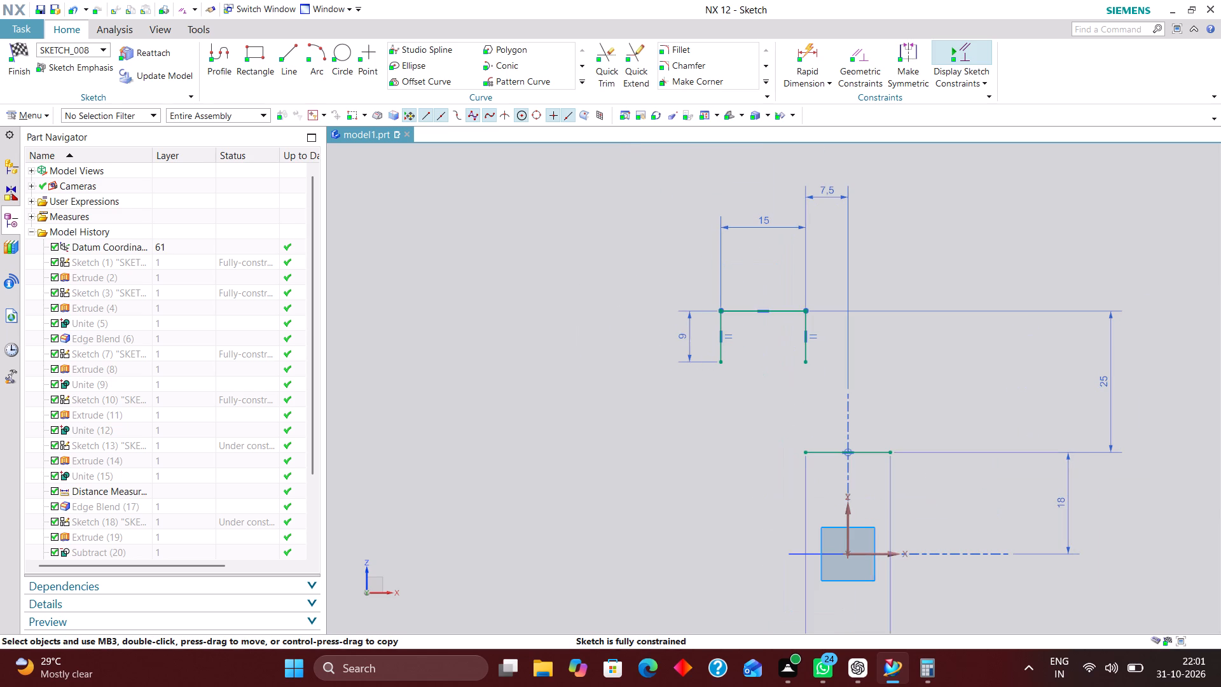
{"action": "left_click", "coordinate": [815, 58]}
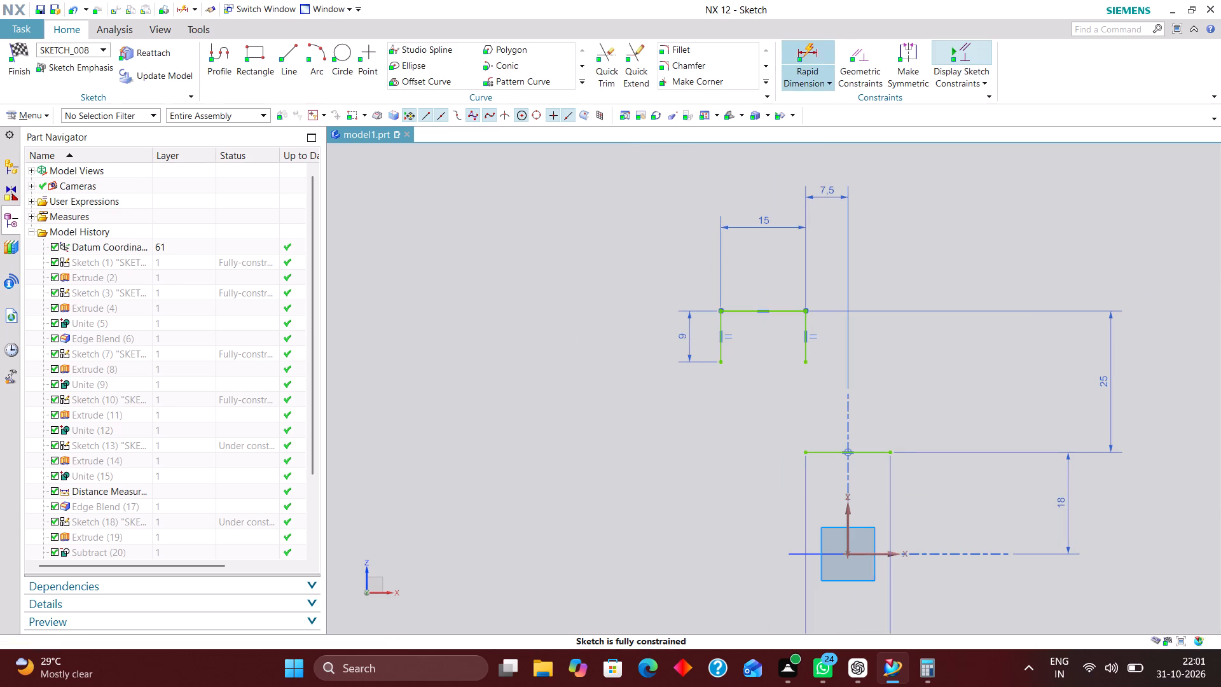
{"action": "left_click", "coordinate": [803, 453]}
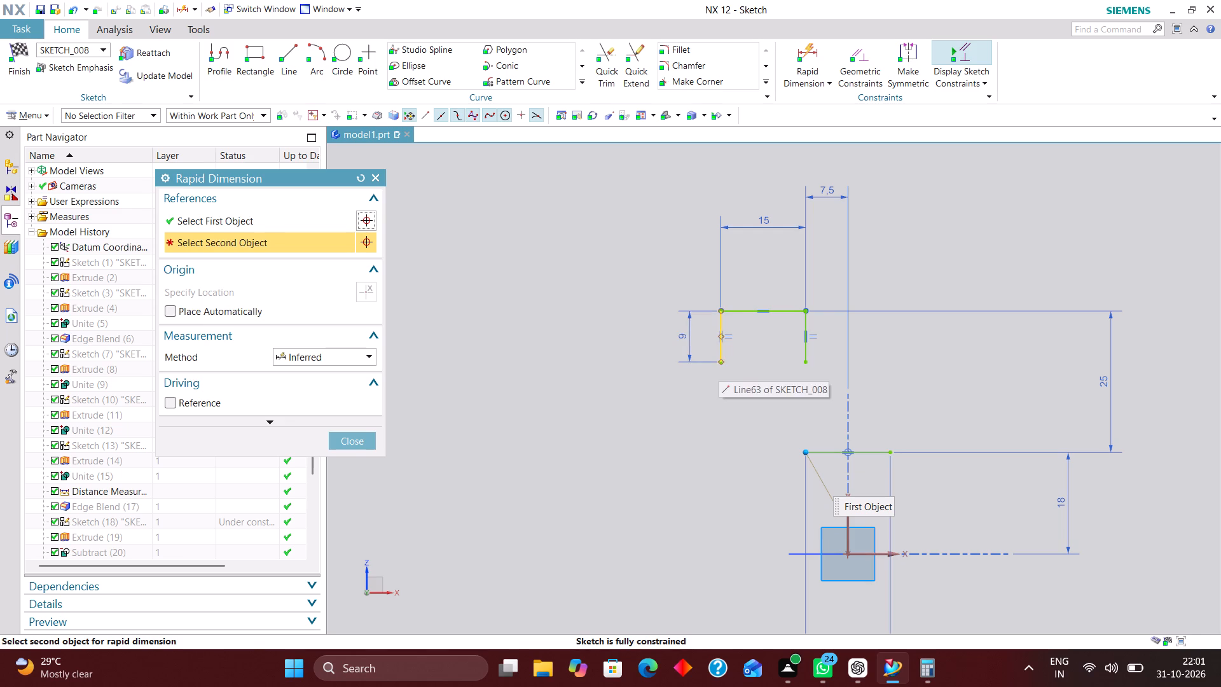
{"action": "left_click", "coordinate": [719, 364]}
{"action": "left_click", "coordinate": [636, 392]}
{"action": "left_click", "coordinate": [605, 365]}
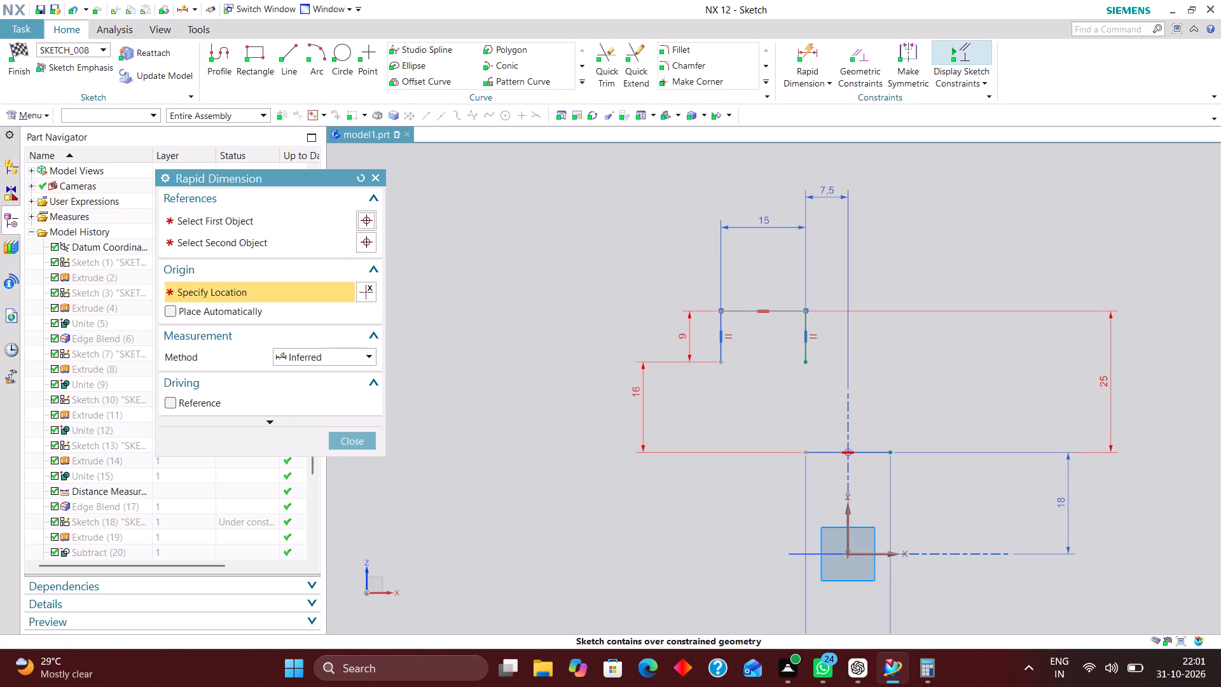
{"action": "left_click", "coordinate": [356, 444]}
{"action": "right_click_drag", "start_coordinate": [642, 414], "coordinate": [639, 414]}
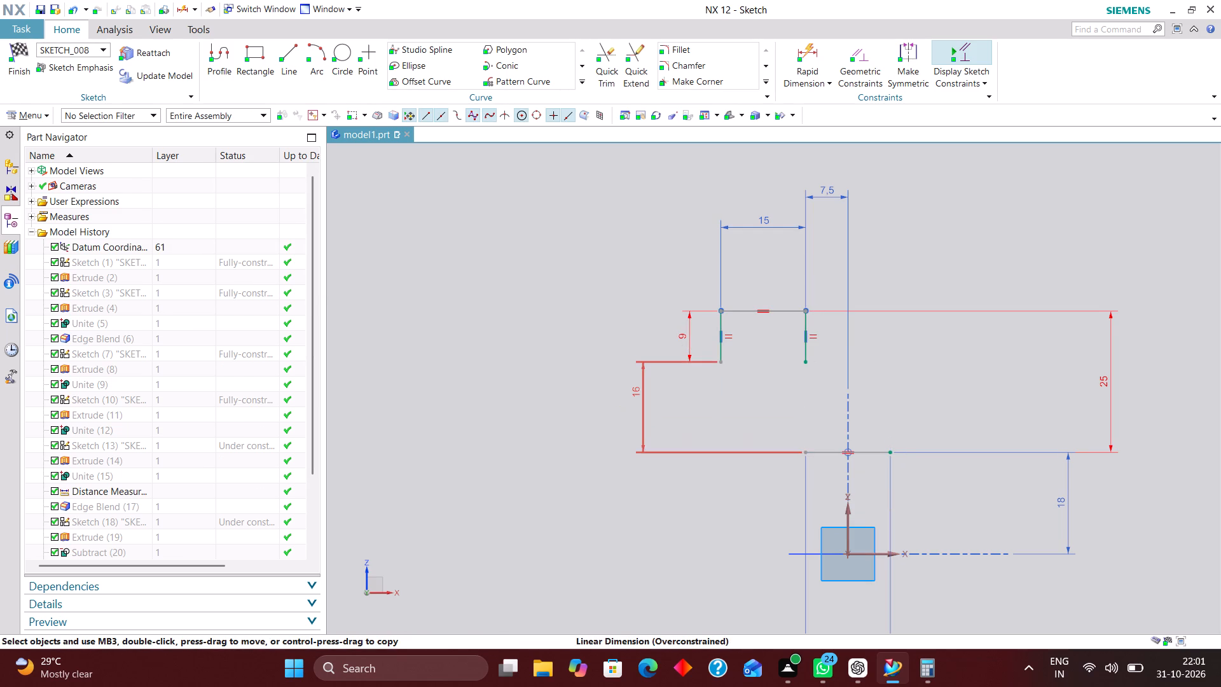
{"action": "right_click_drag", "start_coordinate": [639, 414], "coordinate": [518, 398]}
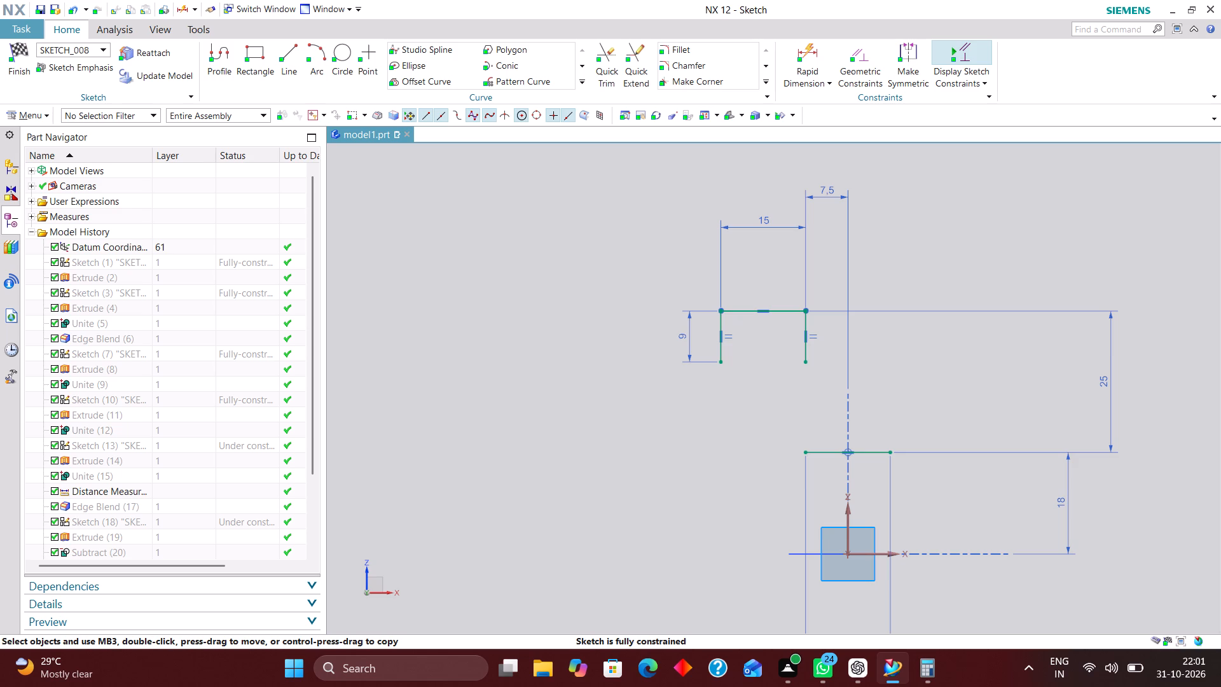
Sketch two slanted lines joining the free lower ends of the 9 mm vertical lines to the corresponding endpoints of the lower 15 mm line.
{"action": "left_click", "coordinate": [293, 52]}
{"action": "scroll", "coordinate": [736, 405], "scroll_direction": "up", "scroll_amount": 2}
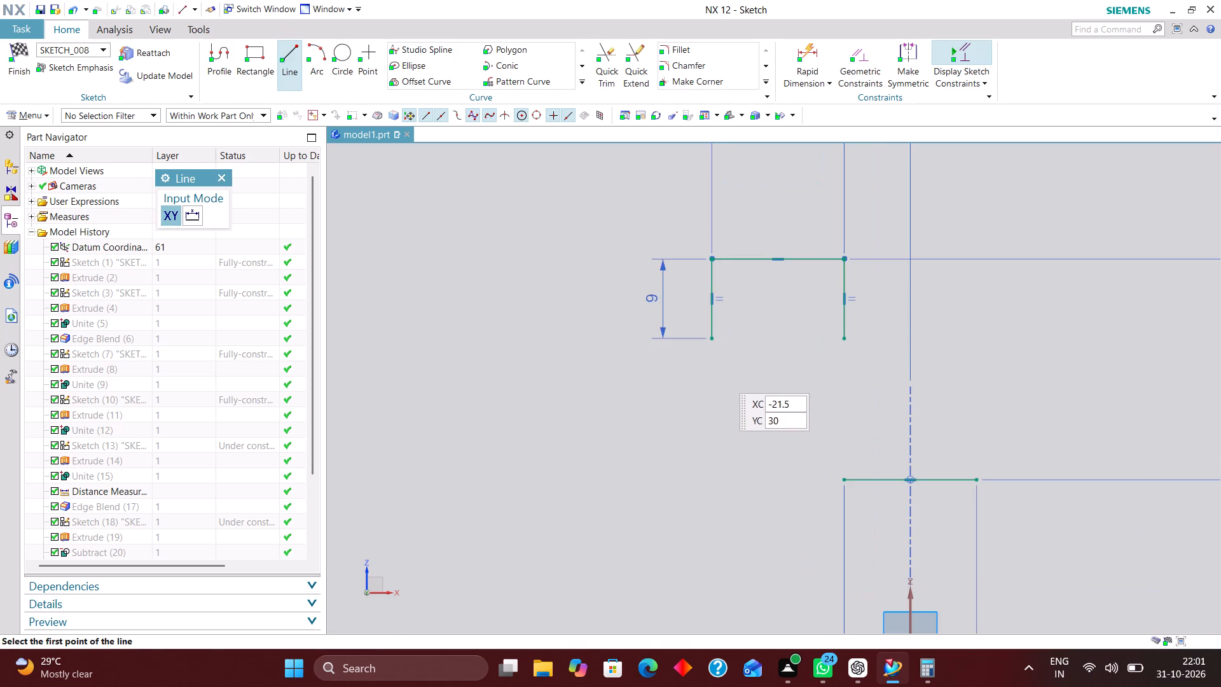
{"action": "left_click", "coordinate": [710, 342]}
{"action": "left_click", "coordinate": [840, 479]}
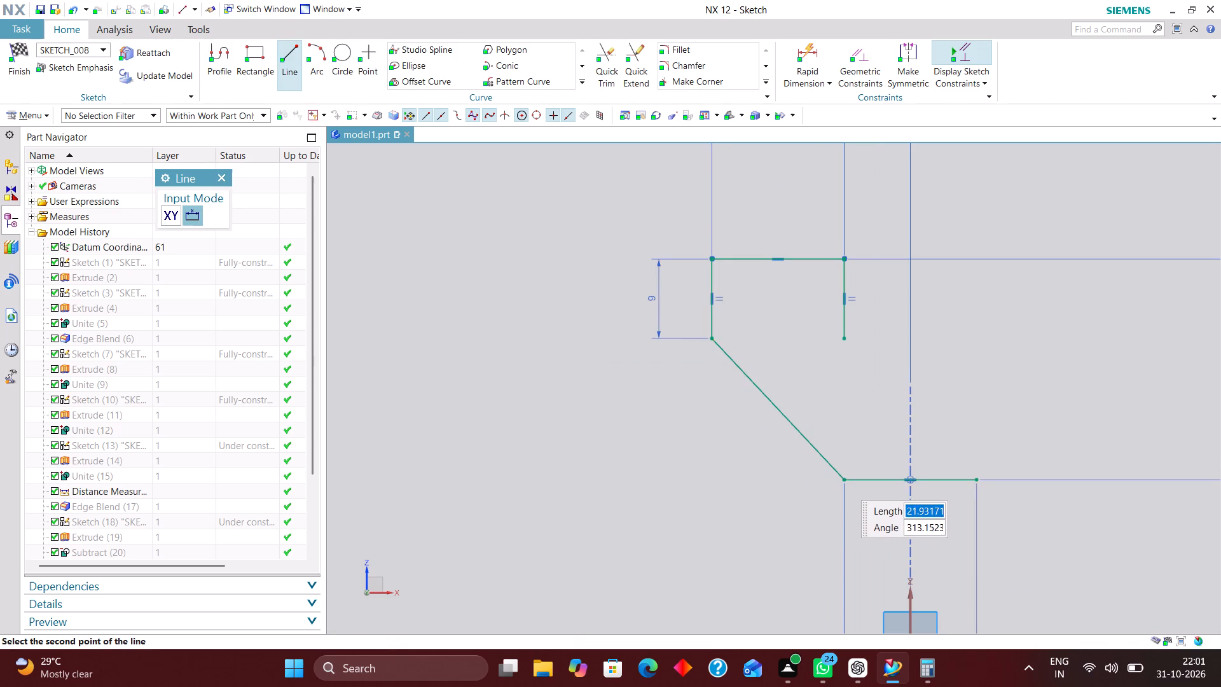
{"action": "left_click", "coordinate": [841, 337]}
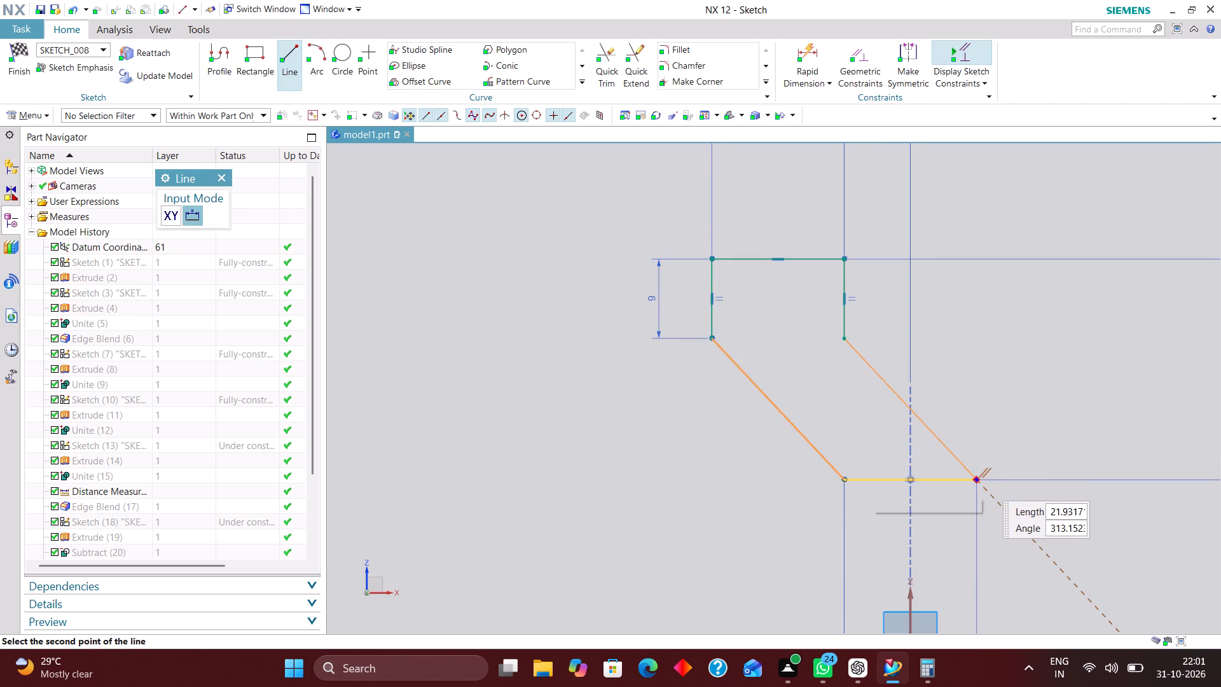
{"action": "left_click", "coordinate": [982, 480]}
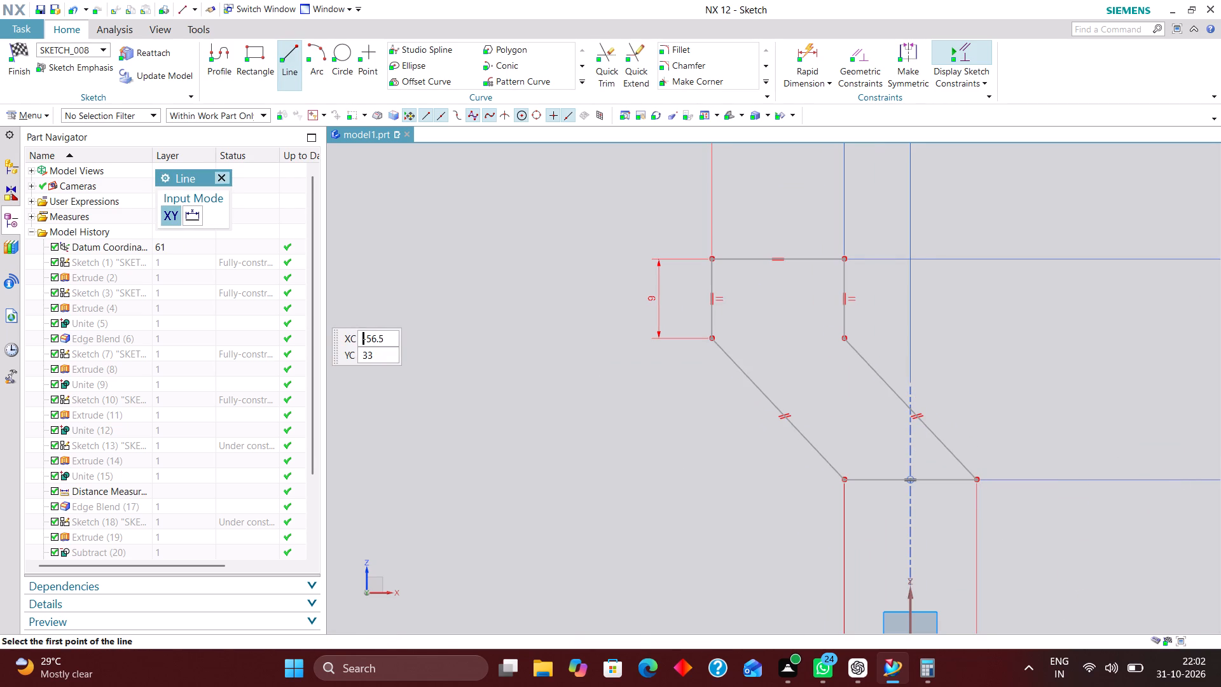
{"action": "left_click", "coordinate": [223, 176]}
Delete the parallel constraint between the two slanted lines.
{"action": "right_click_drag", "start_coordinate": [797, 415], "coordinate": [691, 416]}
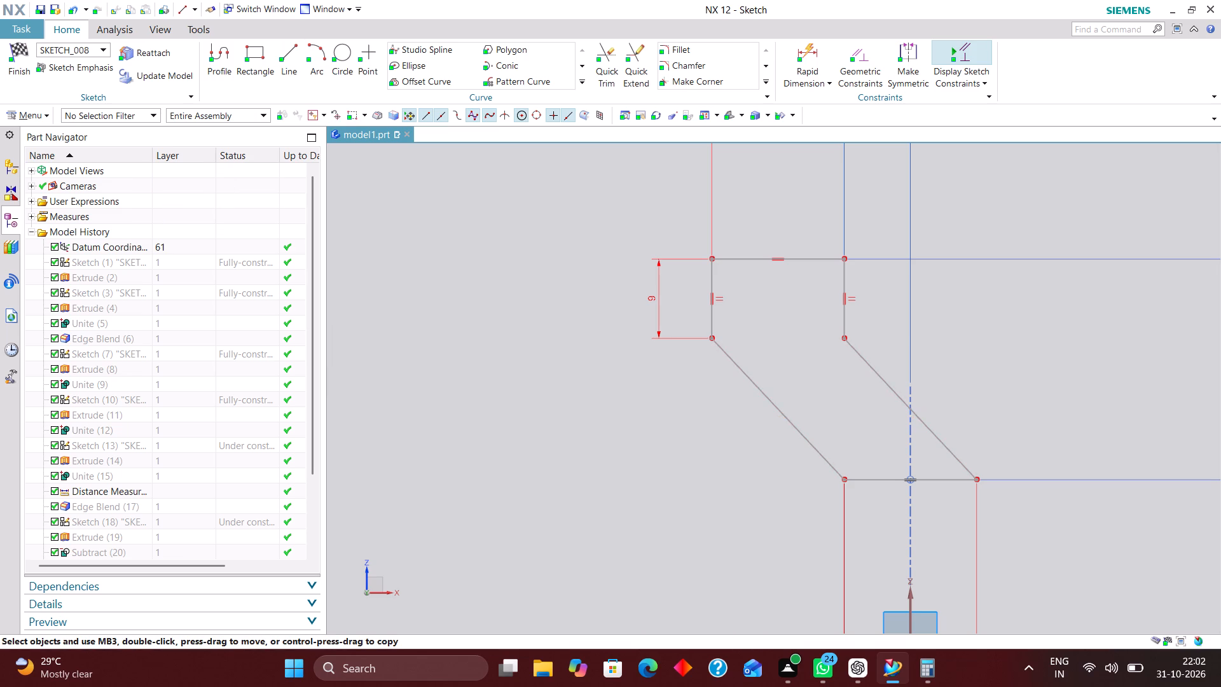
{"action": "scroll", "coordinate": [714, 419], "scroll_direction": "down", "scroll_amount": 2}
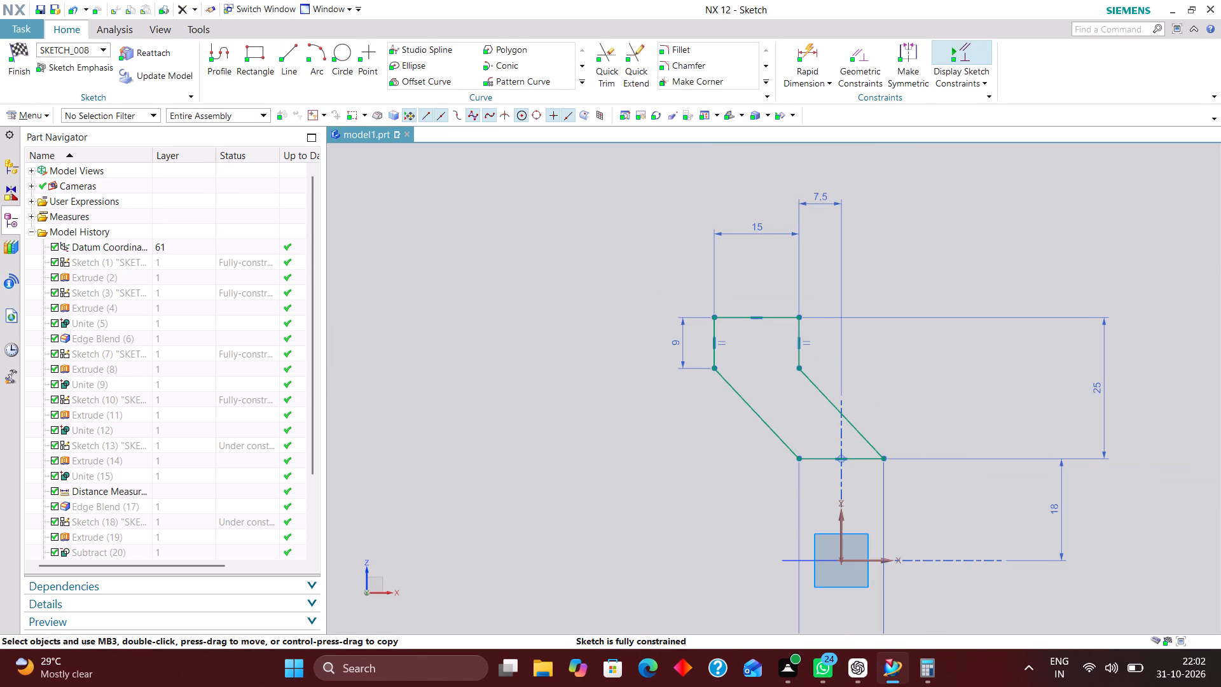
Finish the profile sketch and return to the modeling environment.
{"action": "scroll", "coordinate": [203, 407], "scroll_direction": "down", "scroll_amount": 4}
{"action": "left_click", "coordinate": [199, 521]}
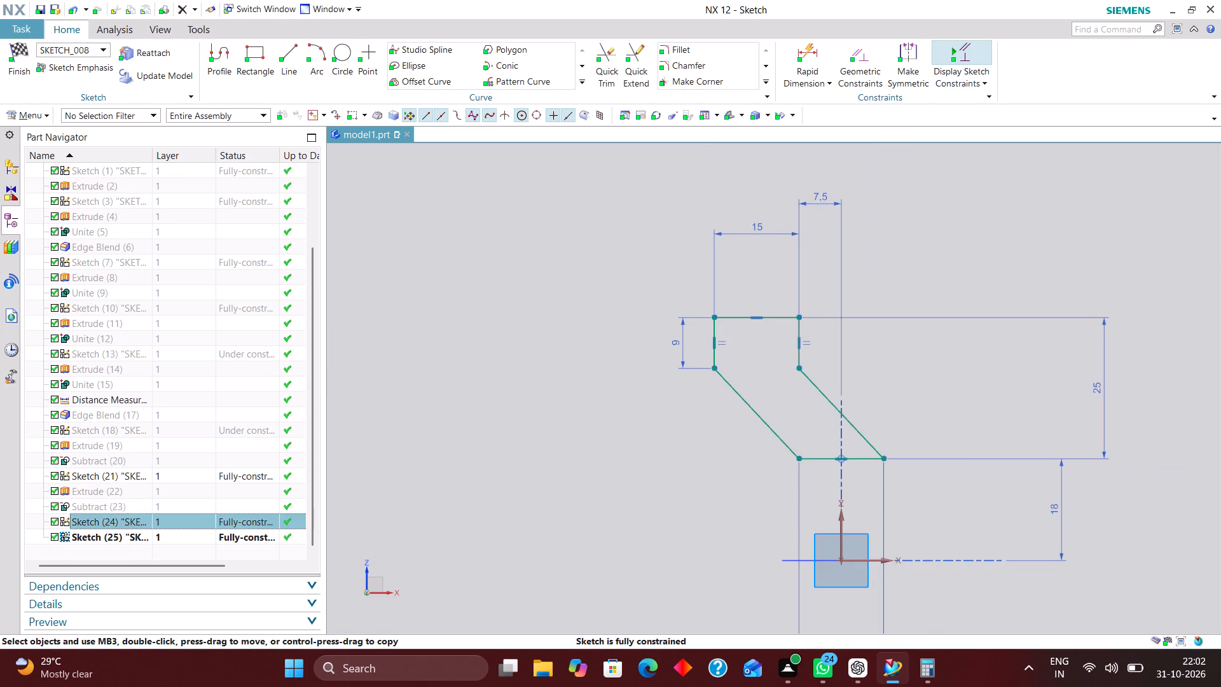
{"action": "left_click", "coordinate": [18, 51]}
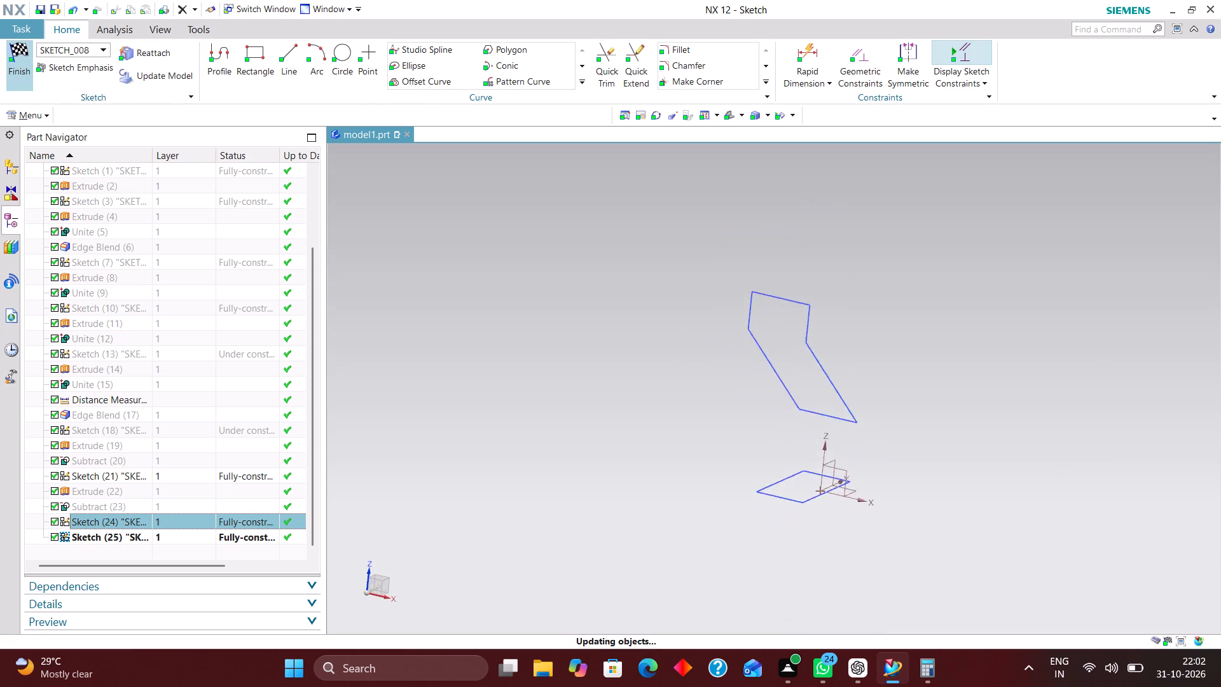
Show the hidden solid body through the Subtract (23) feature, and view it together with the new profile.
{"action": "right_click", "coordinate": [124, 506]}
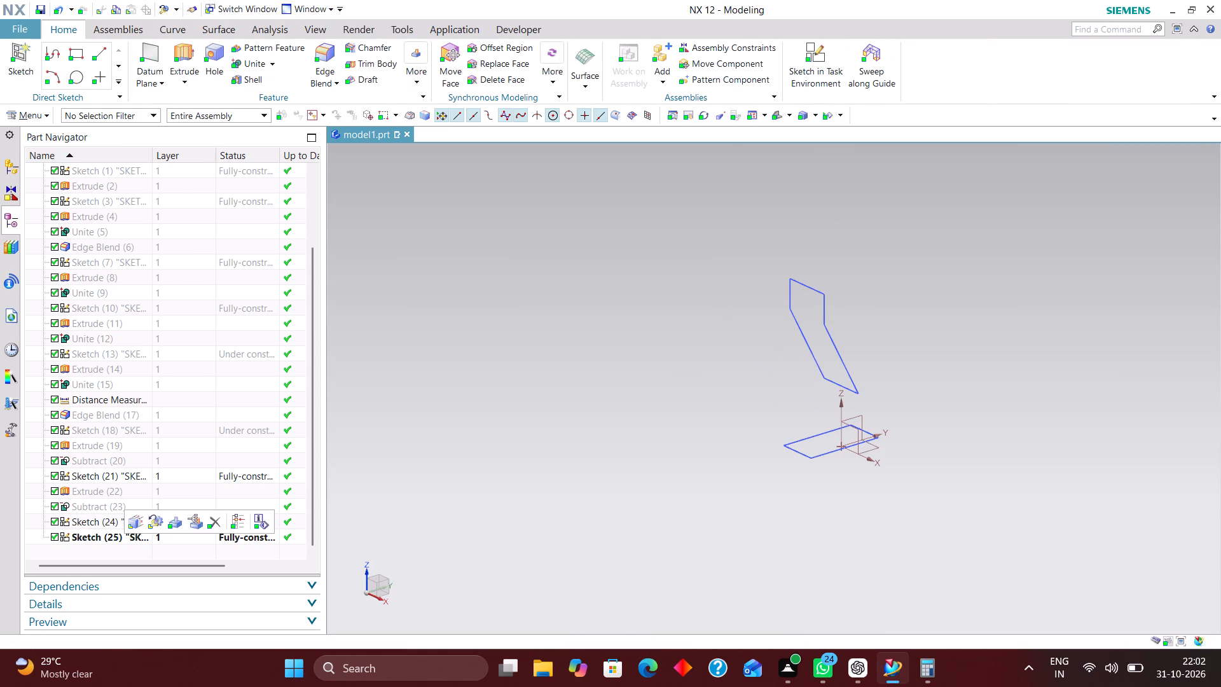
{"action": "left_click", "coordinate": [188, 123]}
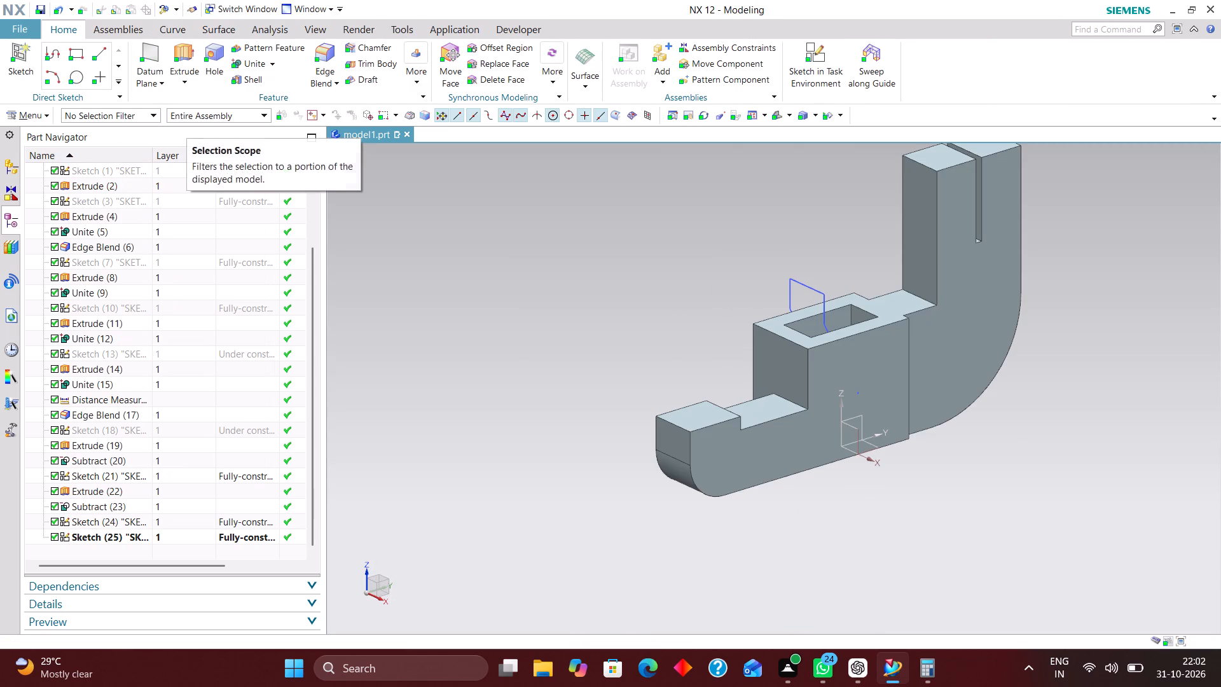
{"action": "middle_click_drag", "start_coordinate": [586, 302], "coordinate": [638, 299]}
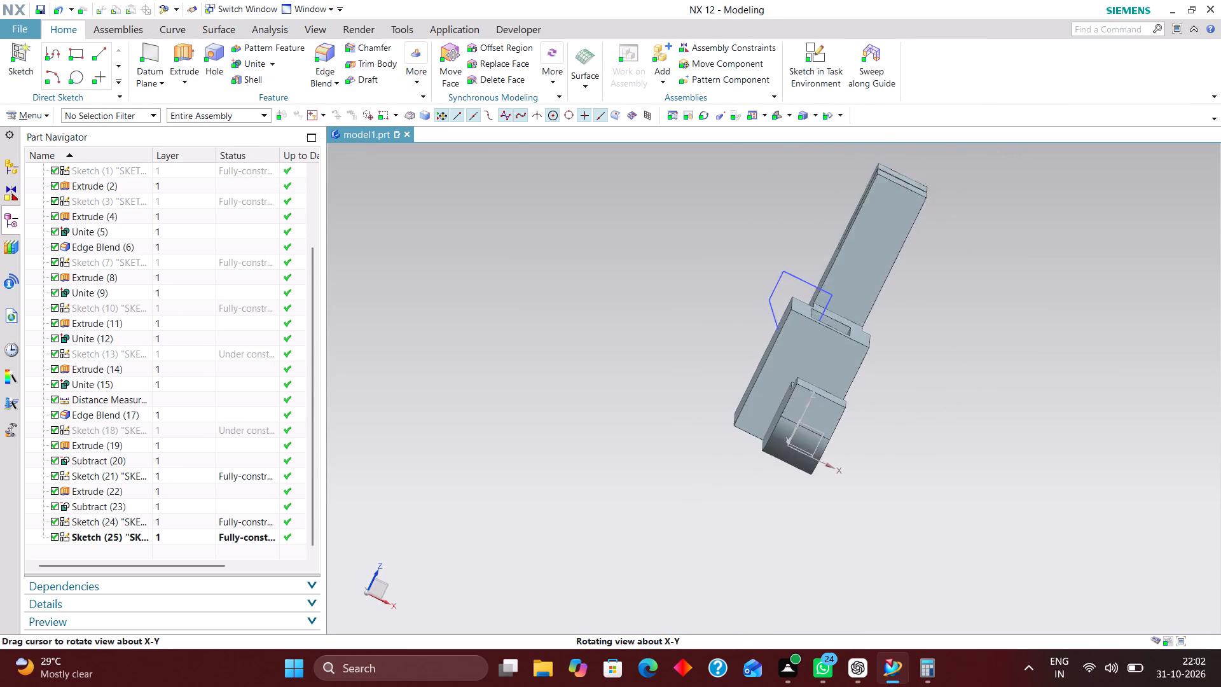
{"action": "middle_click_drag", "start_coordinate": [638, 299], "coordinate": [625, 299]}
{"action": "scroll", "coordinate": [625, 299], "scroll_direction": "up", "scroll_amount": 1}
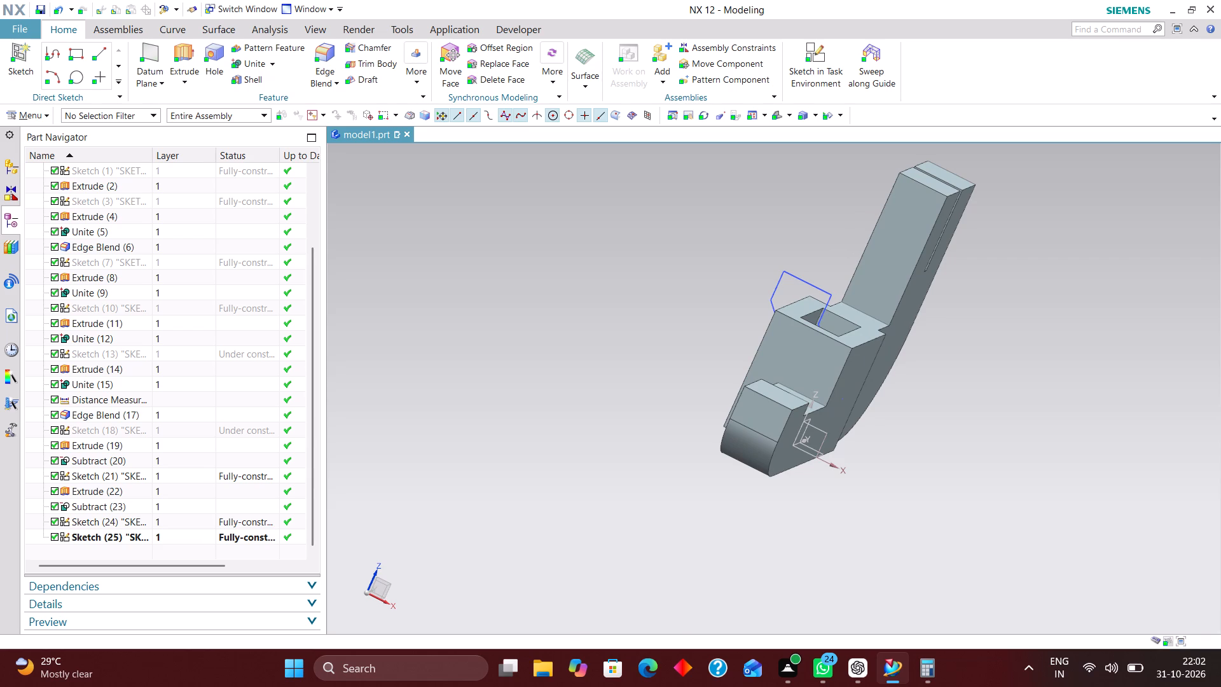
Delete Sketch (24) from the model history.
{"action": "left_click", "coordinate": [184, 521]}
{"action": "left_click", "coordinate": [185, 539]}
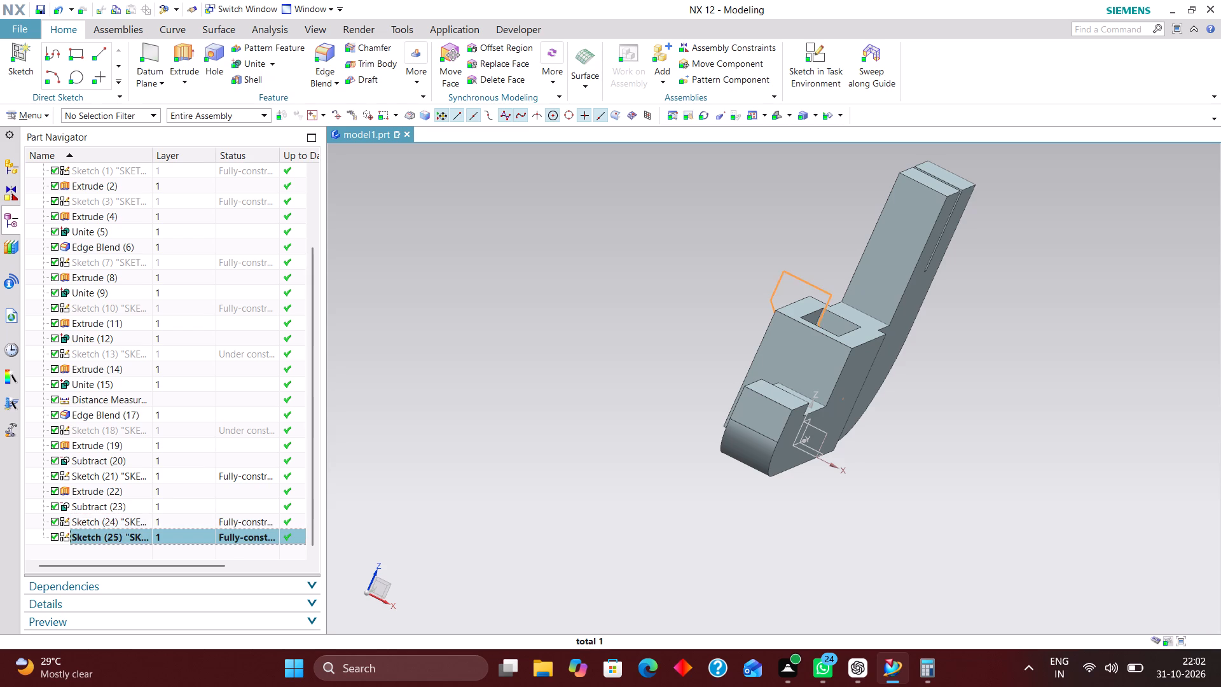
{"action": "left_click", "coordinate": [186, 518]}
{"action": "right_click", "coordinate": [186, 516]}
{"action": "left_click", "coordinate": [300, 532]}
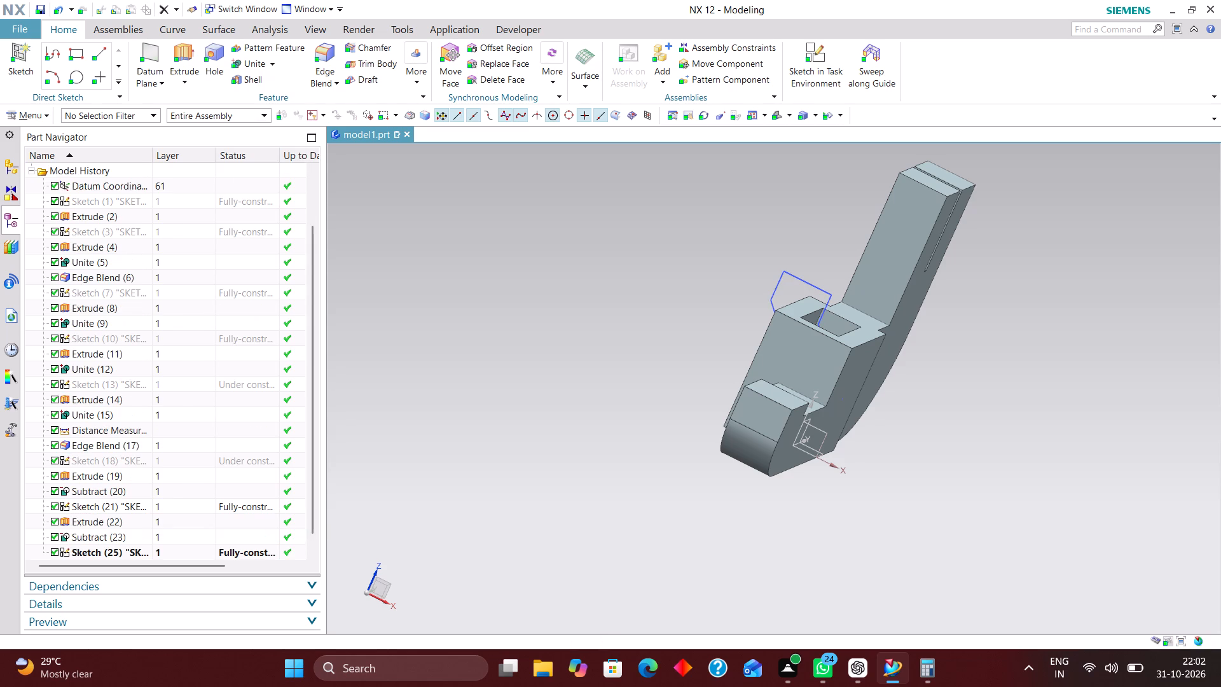
Reopen Sketch (25), the slanted profile, for editing with rollback.
{"action": "left_click", "coordinate": [161, 548]}
{"action": "right_click", "coordinate": [163, 547]}
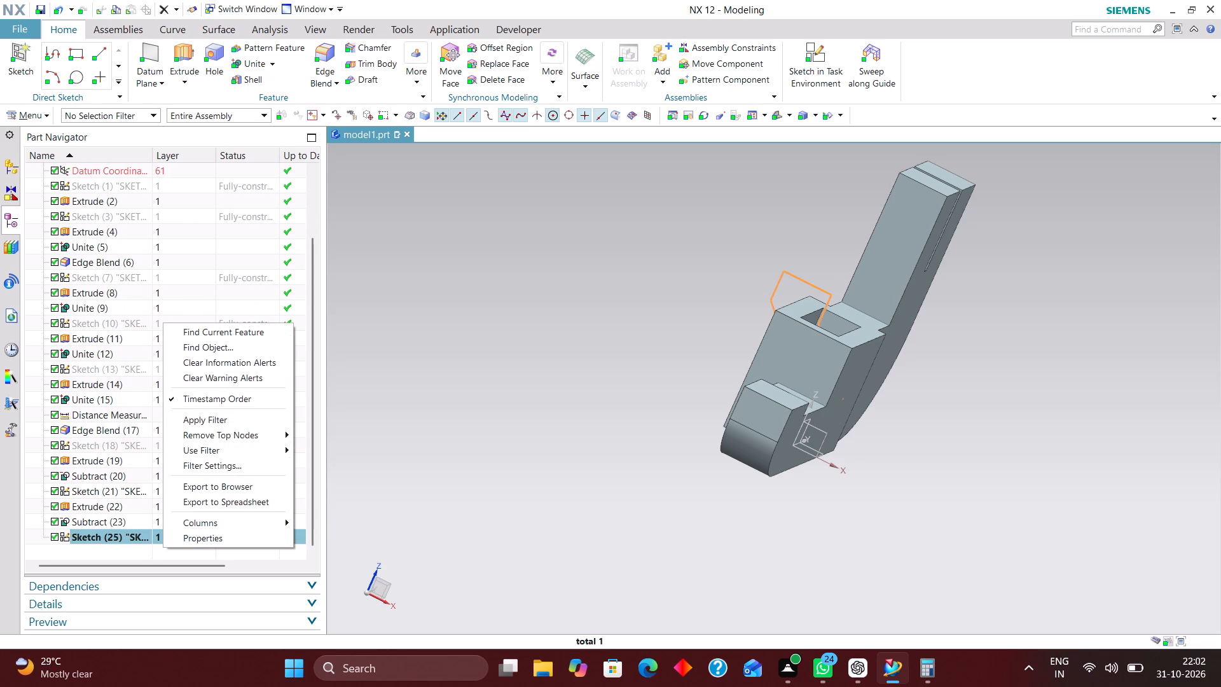
{"action": "left_click", "coordinate": [121, 532]}
{"action": "right_click", "coordinate": [122, 530]}
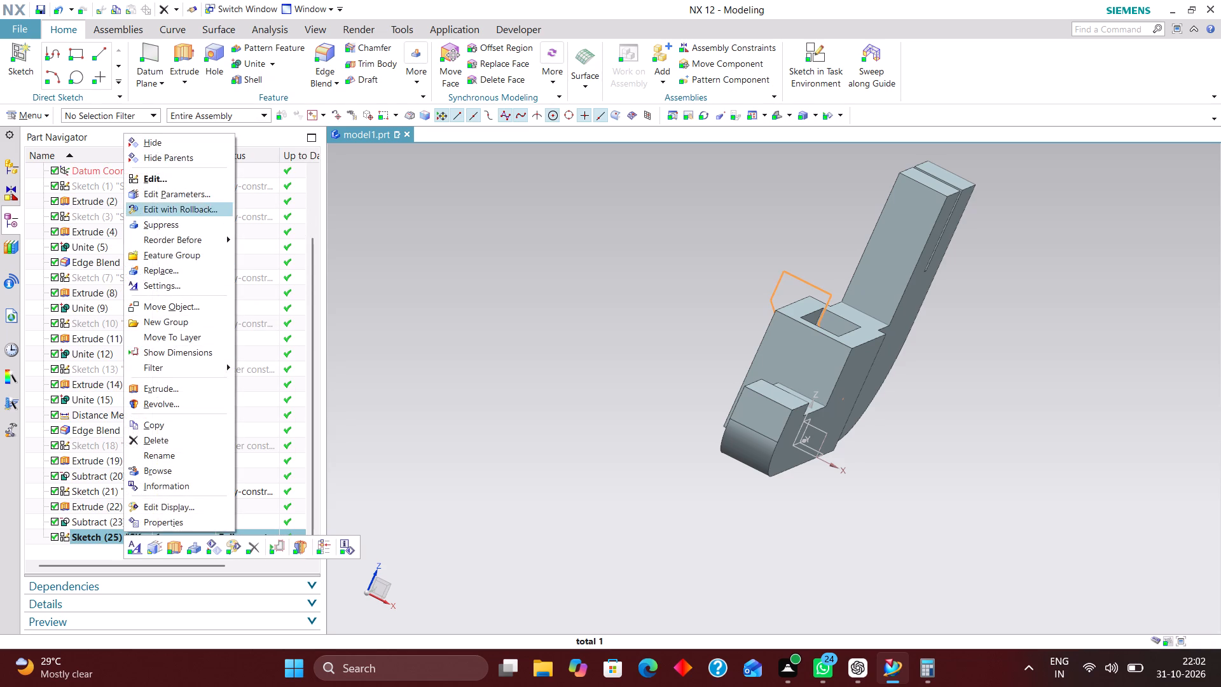
{"action": "left_click", "coordinate": [207, 211]}
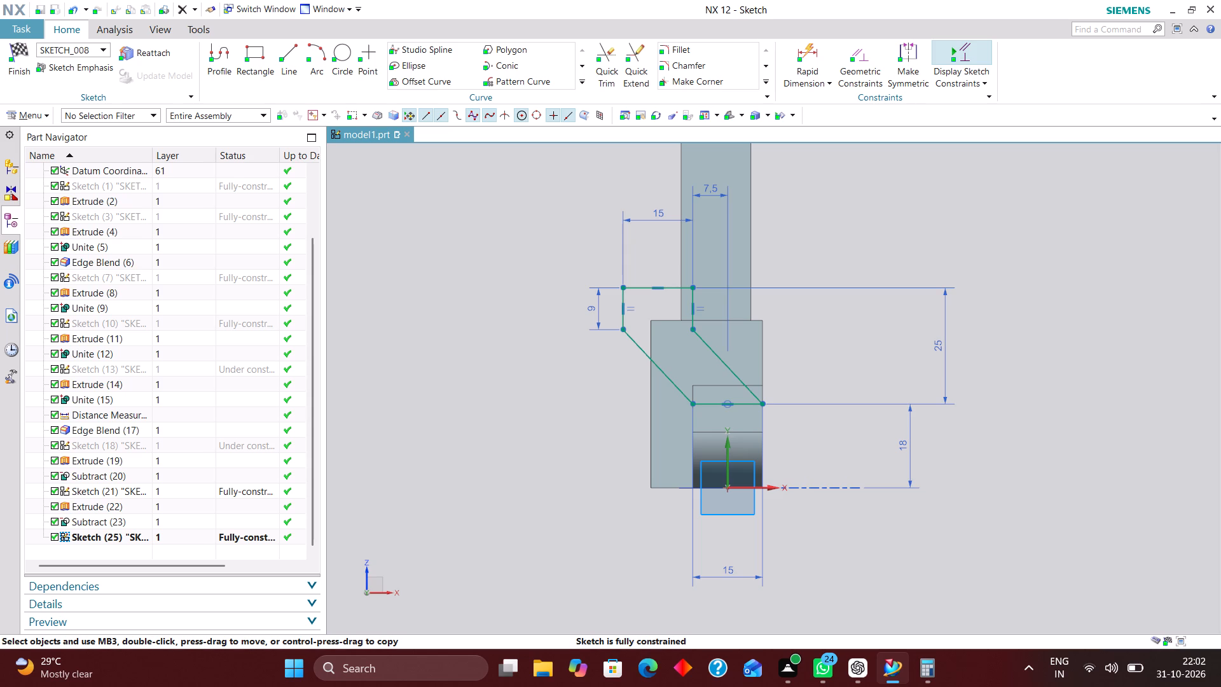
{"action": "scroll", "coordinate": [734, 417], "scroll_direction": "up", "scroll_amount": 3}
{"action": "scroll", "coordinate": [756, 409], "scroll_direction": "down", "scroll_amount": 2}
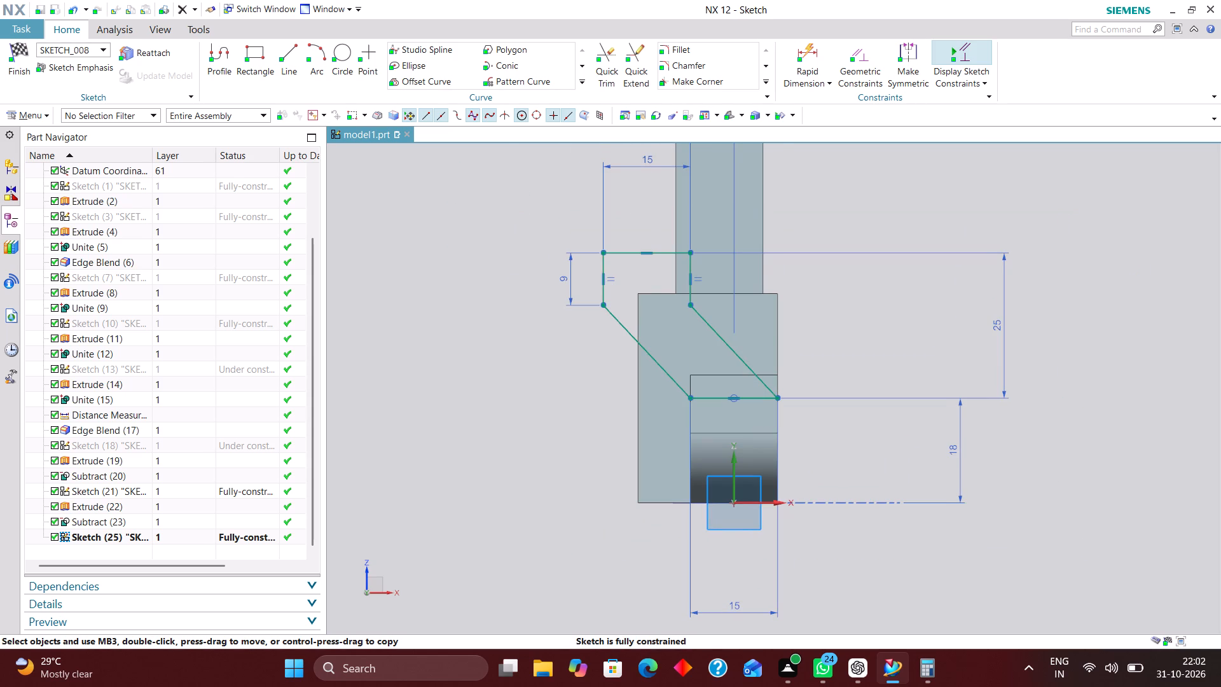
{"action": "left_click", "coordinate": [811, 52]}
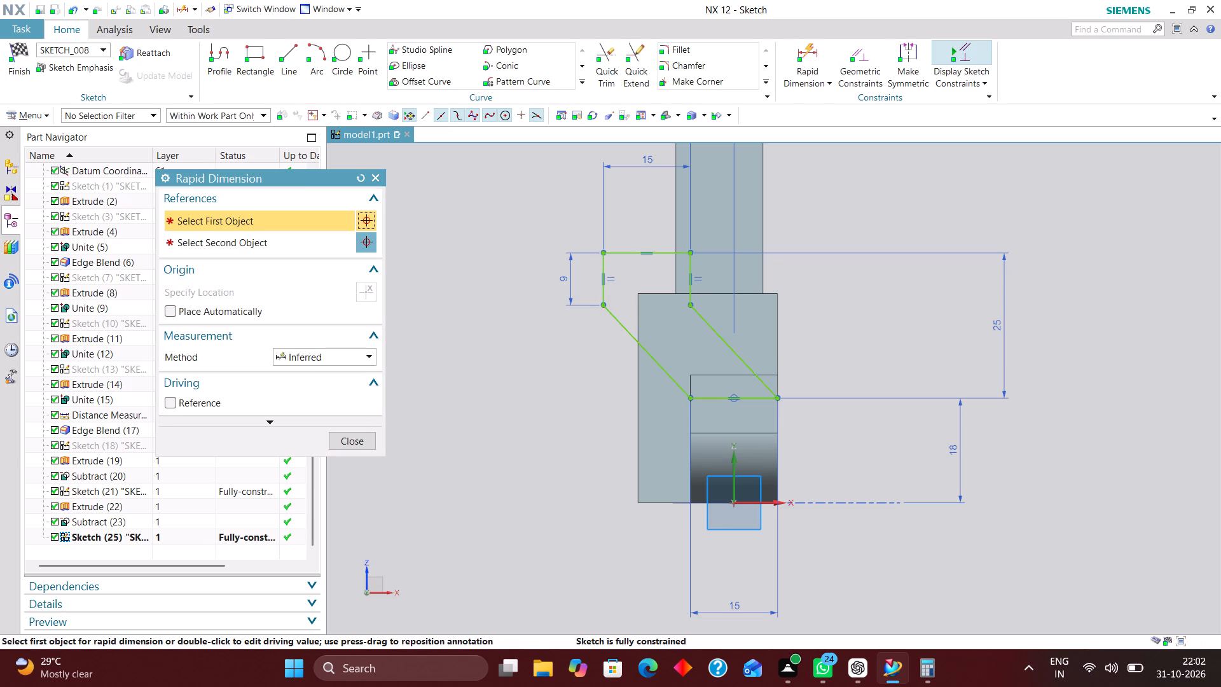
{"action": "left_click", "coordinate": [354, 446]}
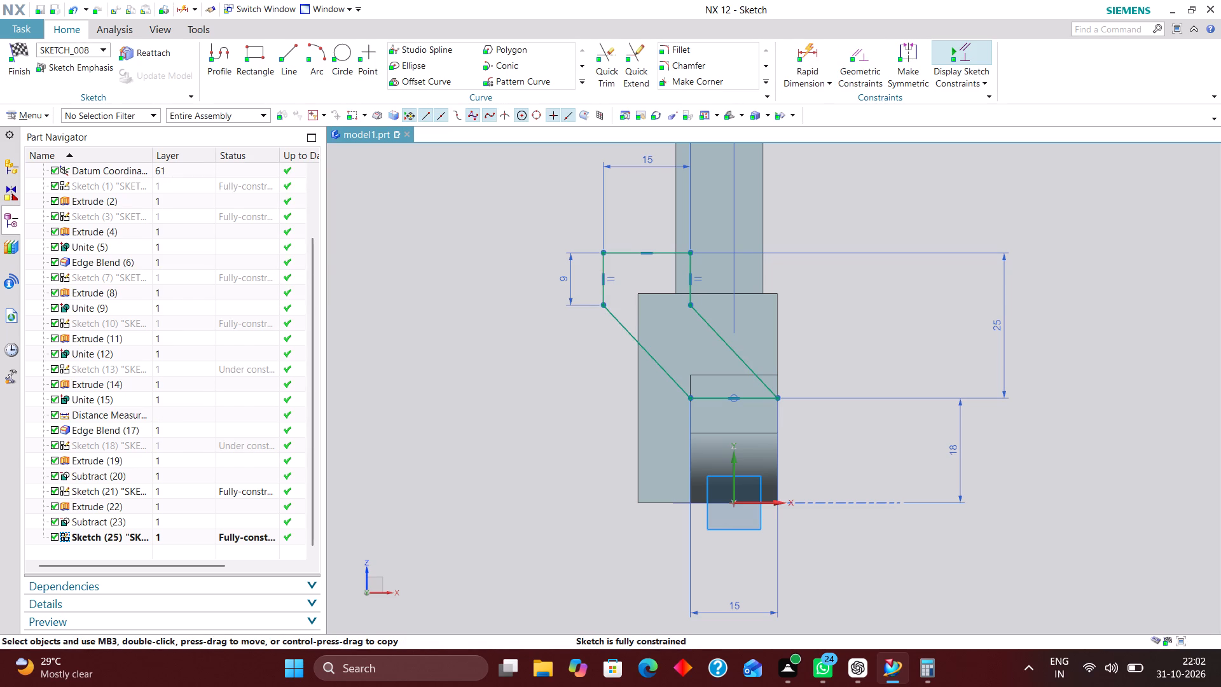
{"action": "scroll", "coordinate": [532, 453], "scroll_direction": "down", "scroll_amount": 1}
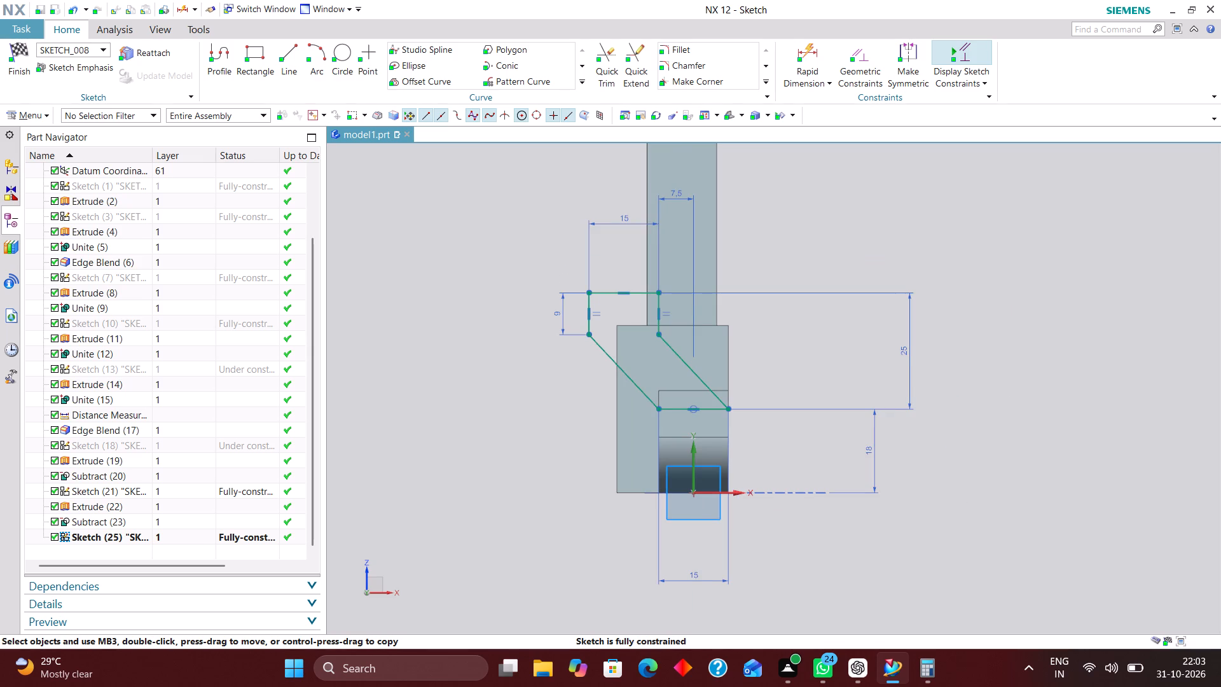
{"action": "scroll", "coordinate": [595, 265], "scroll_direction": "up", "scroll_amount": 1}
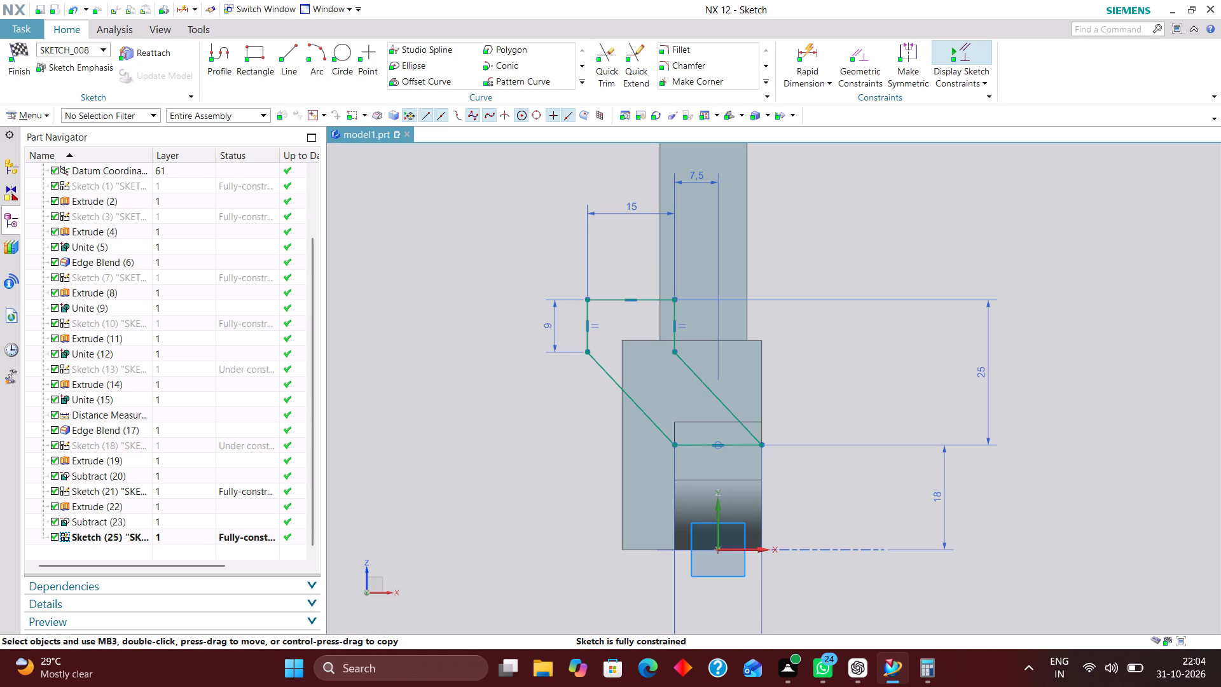
Dimension the horizontal distance between the profile's outer vertical line and the nearer side edge of the body's rounded foot.
{"action": "left_click", "coordinate": [812, 48]}
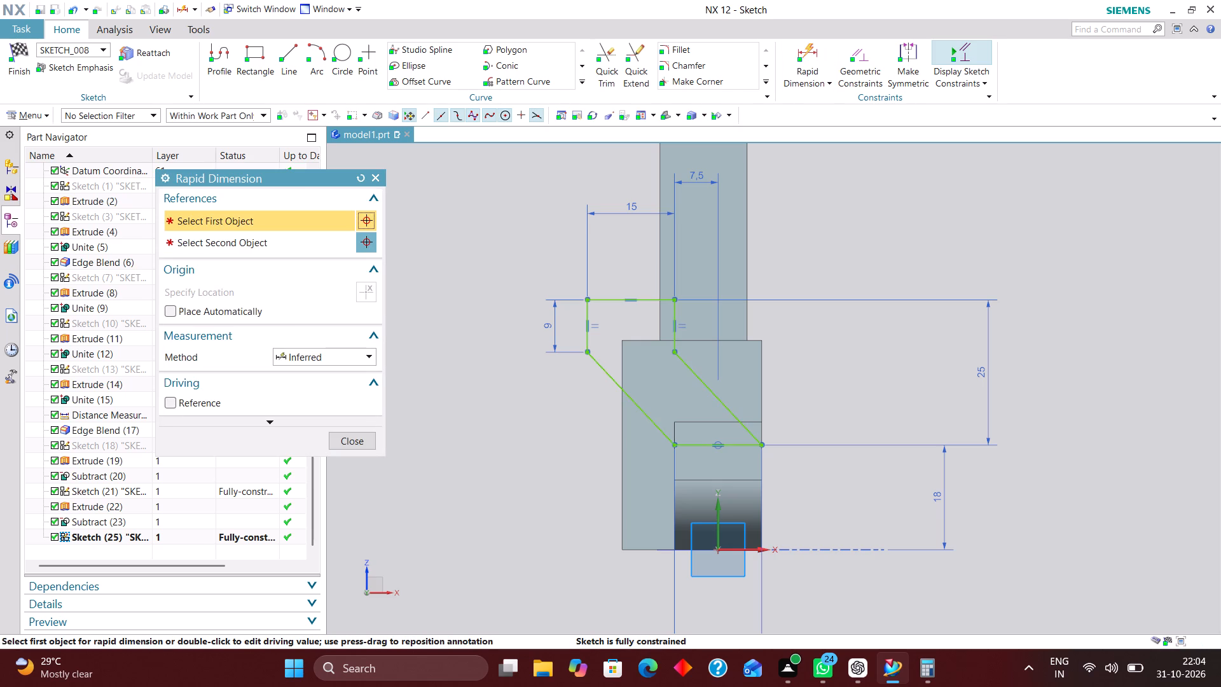
{"action": "left_click", "coordinate": [672, 528]}
{"action": "left_click", "coordinate": [588, 340]}
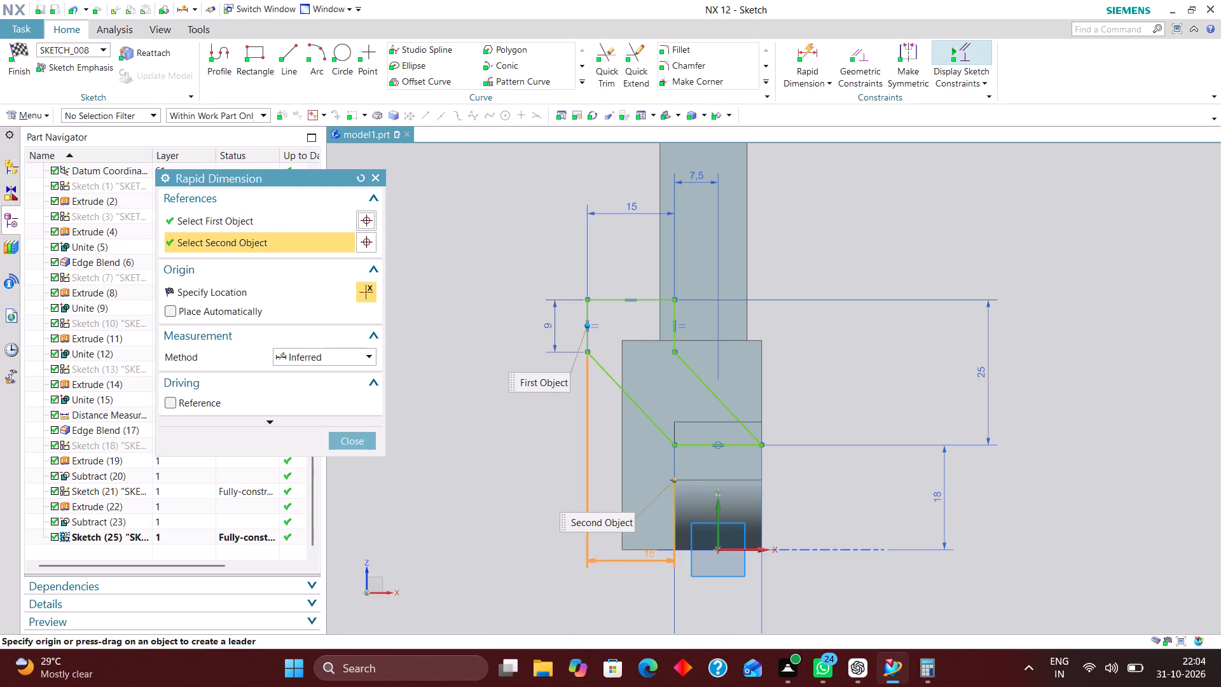
{"action": "left_click", "coordinate": [626, 592]}
{"action": "left_click", "coordinate": [353, 435]}
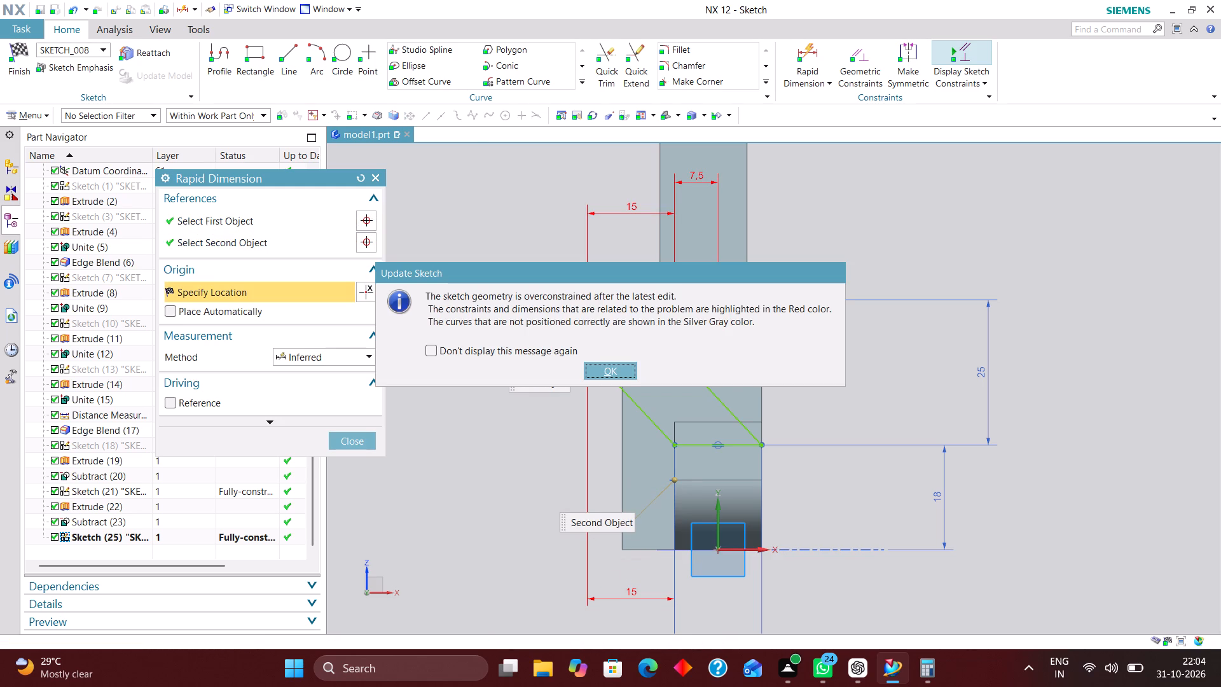
{"action": "left_click", "coordinate": [612, 371]}
{"action": "left_click", "coordinate": [345, 447]}
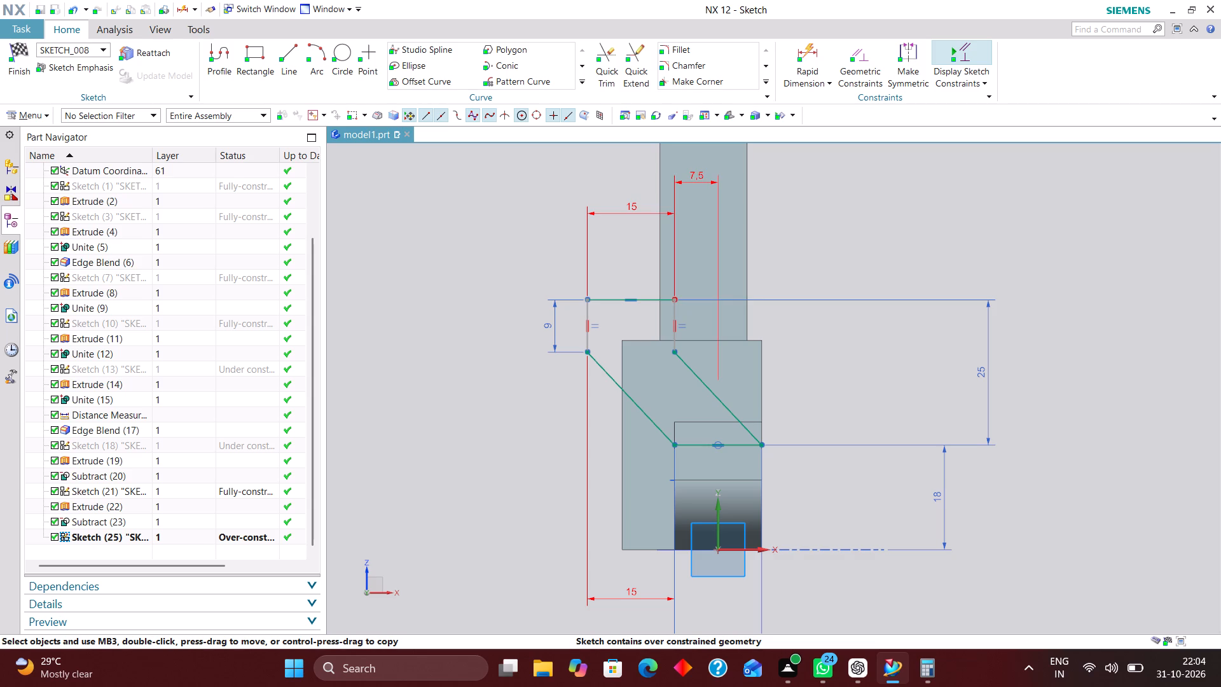
Delete the 7.5 mm horizontal dimension above the profile.
{"action": "right_click_drag", "start_coordinate": [700, 179], "coordinate": [584, 186]}
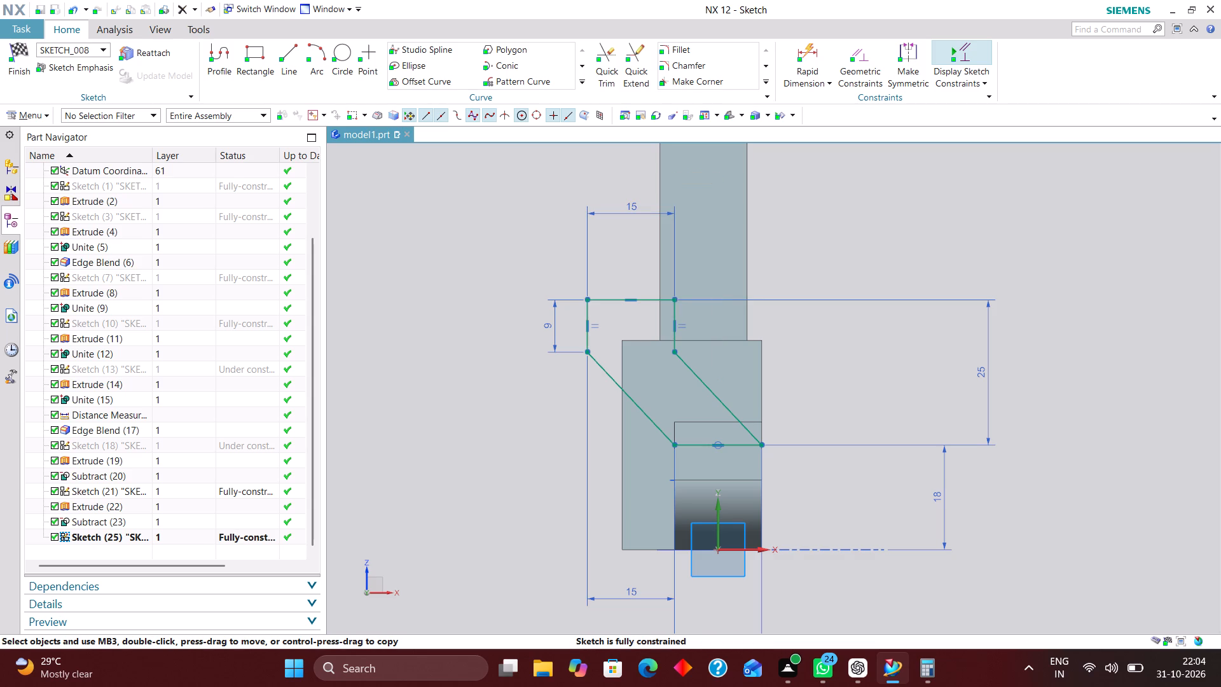
Set the new horizontal dimension from the outer vertical line to the foot's side edge to 18 mm.
{"action": "double_click", "coordinate": [630, 593]}
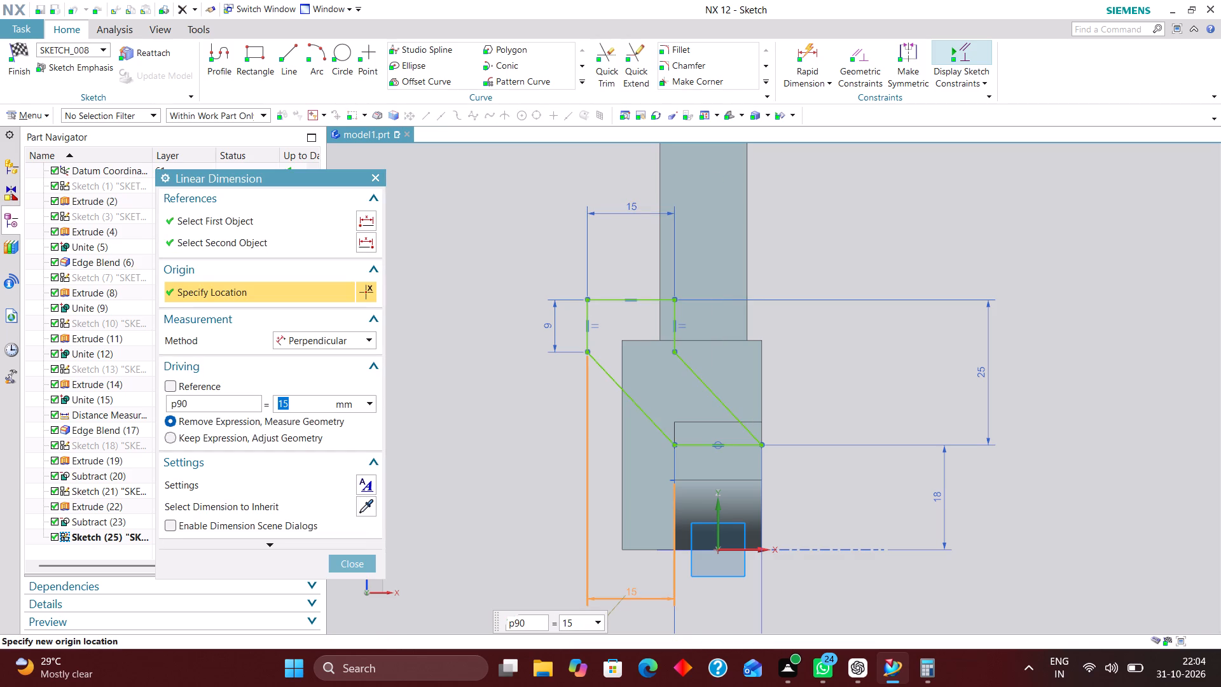
{"action": "type", "text": "18"}
{"action": "key", "text": "Return"}
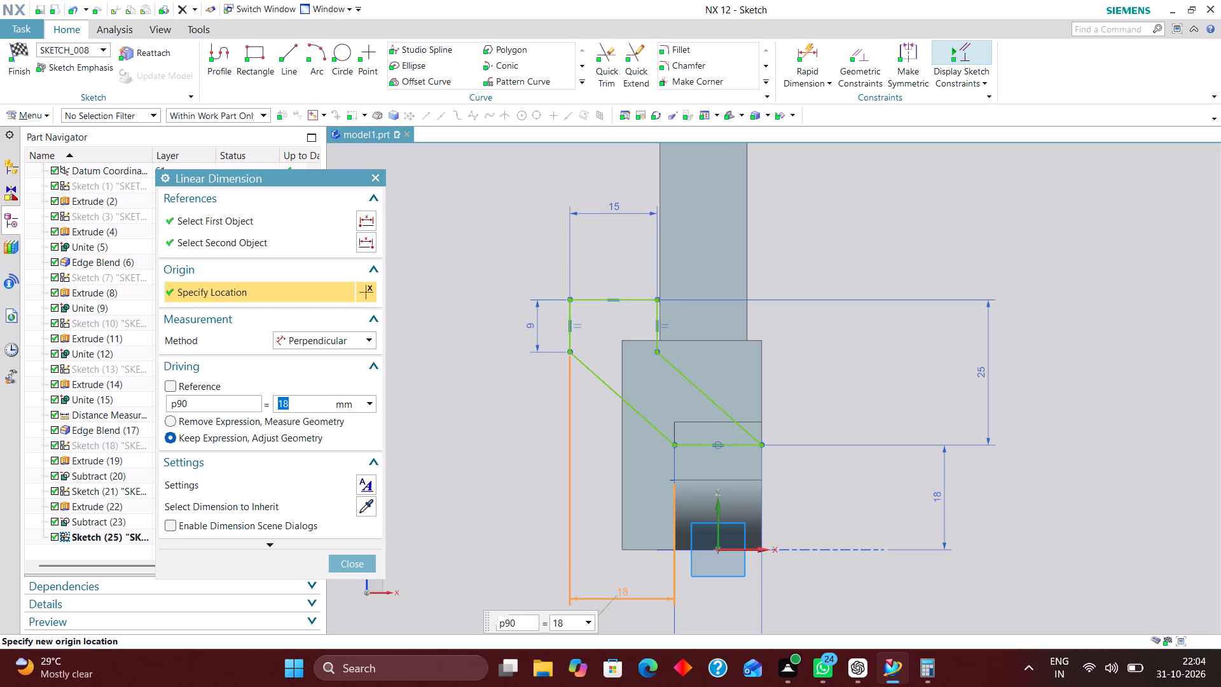
{"action": "left_click", "coordinate": [349, 559]}
Check the adjusted profile against the body and finish the sketch.
{"action": "scroll", "coordinate": [672, 442], "scroll_direction": "up", "scroll_amount": 3}
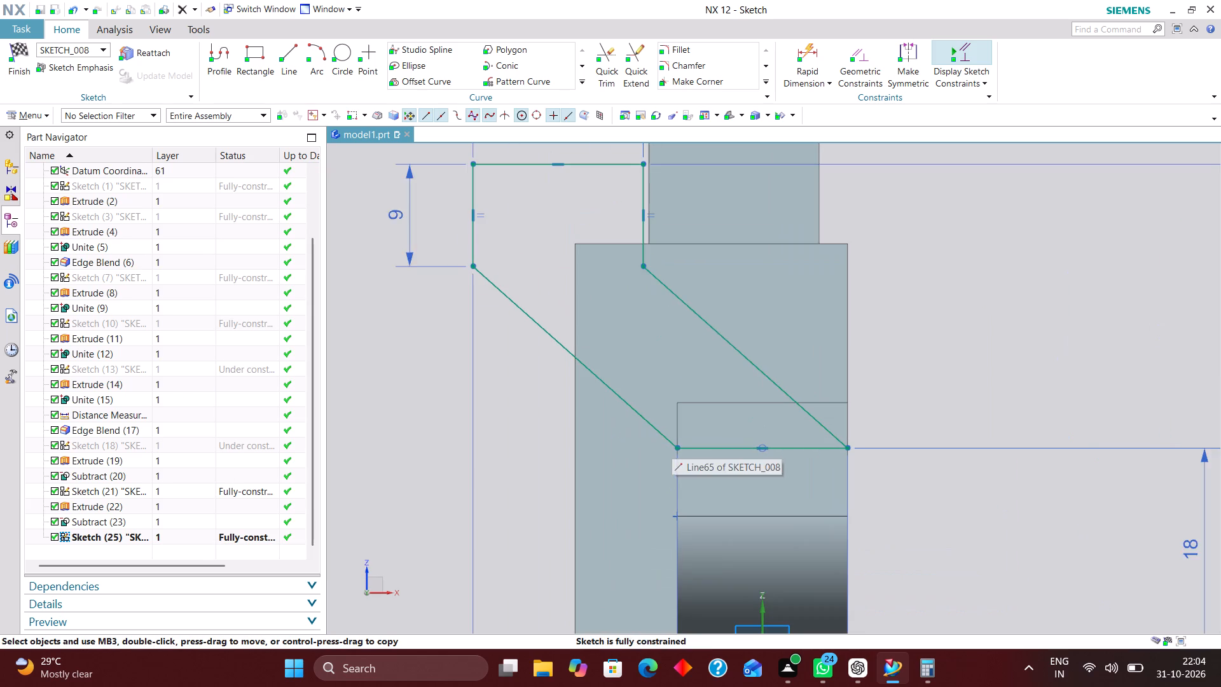
{"action": "scroll", "coordinate": [640, 484], "scroll_direction": "down", "scroll_amount": 4}
{"action": "scroll", "coordinate": [703, 490], "scroll_direction": "up", "scroll_amount": 3}
{"action": "scroll", "coordinate": [697, 403], "scroll_direction": "down", "scroll_amount": 3}
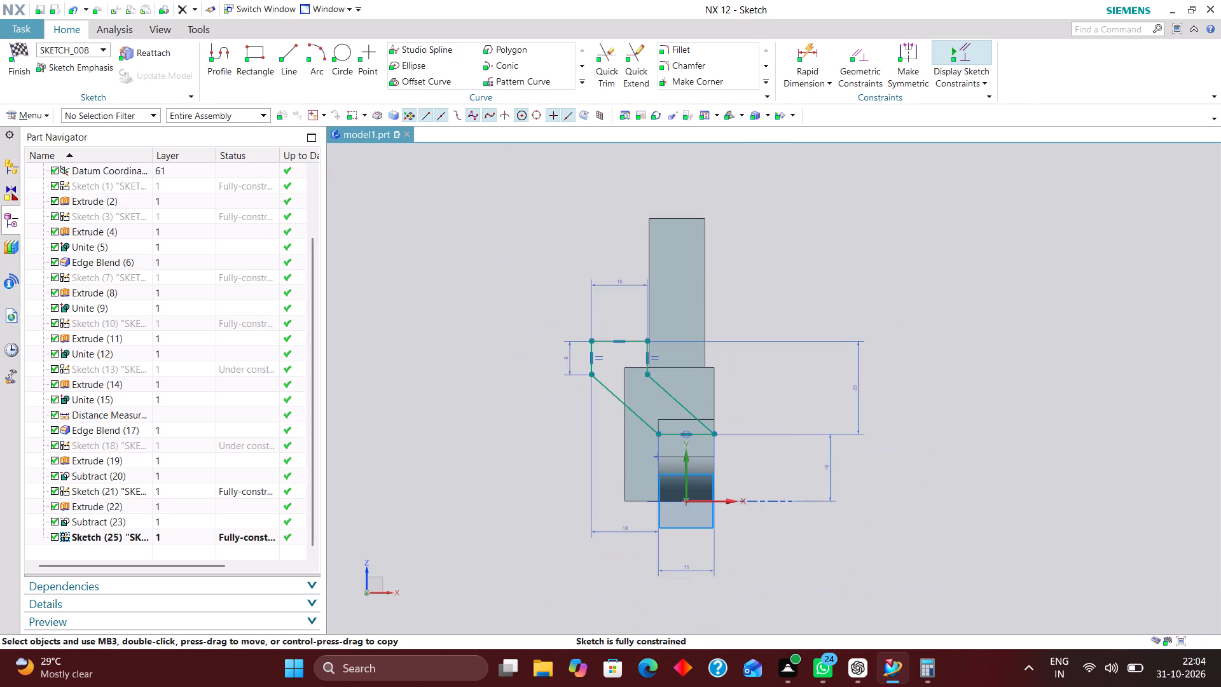
{"action": "scroll", "coordinate": [673, 387], "scroll_direction": "up", "scroll_amount": 4}
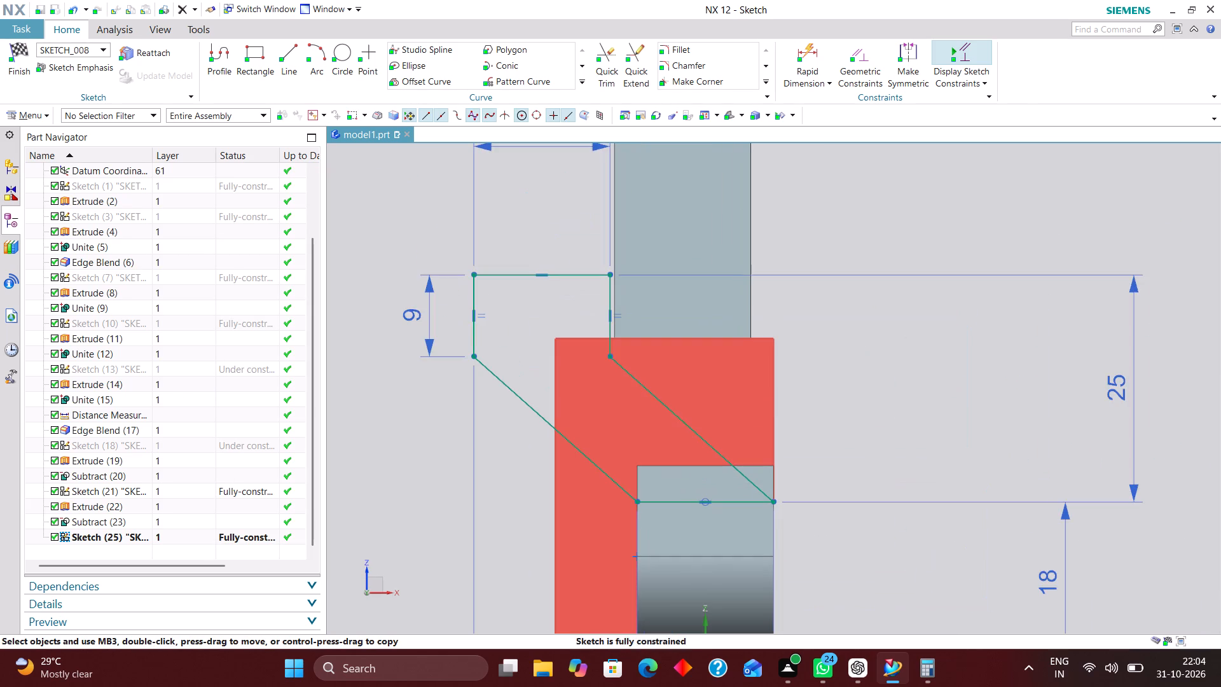
{"action": "scroll", "coordinate": [619, 385], "scroll_direction": "down", "scroll_amount": 1}
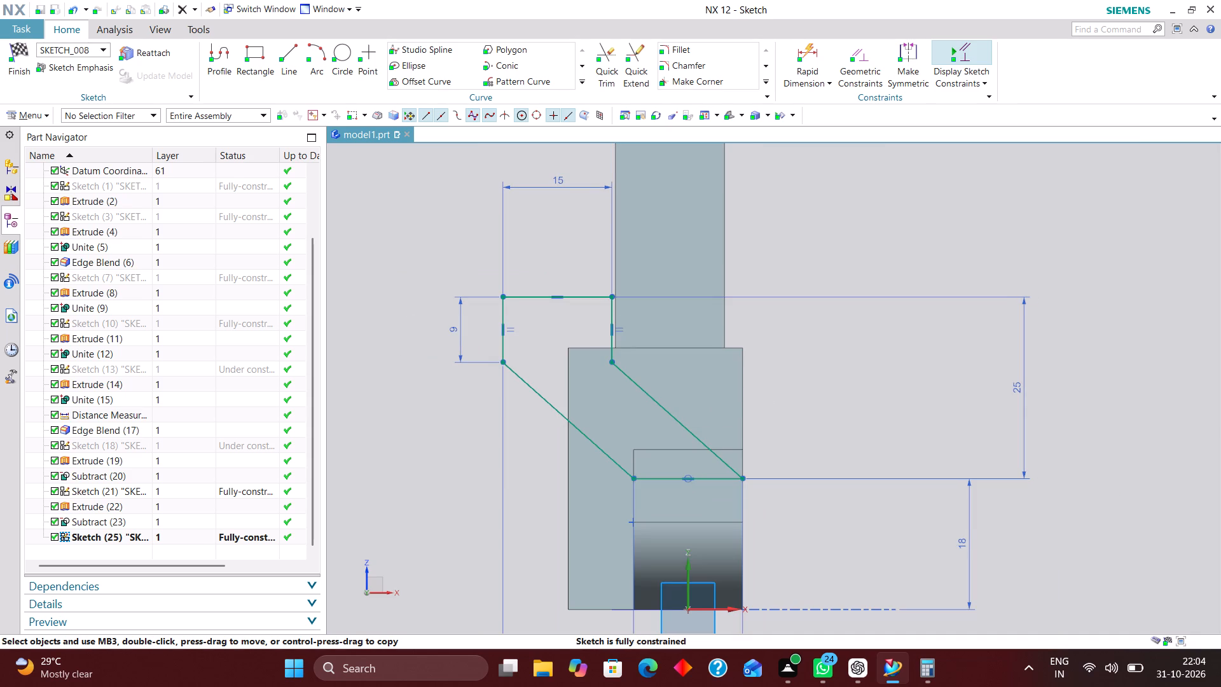
{"action": "left_click", "coordinate": [19, 50]}
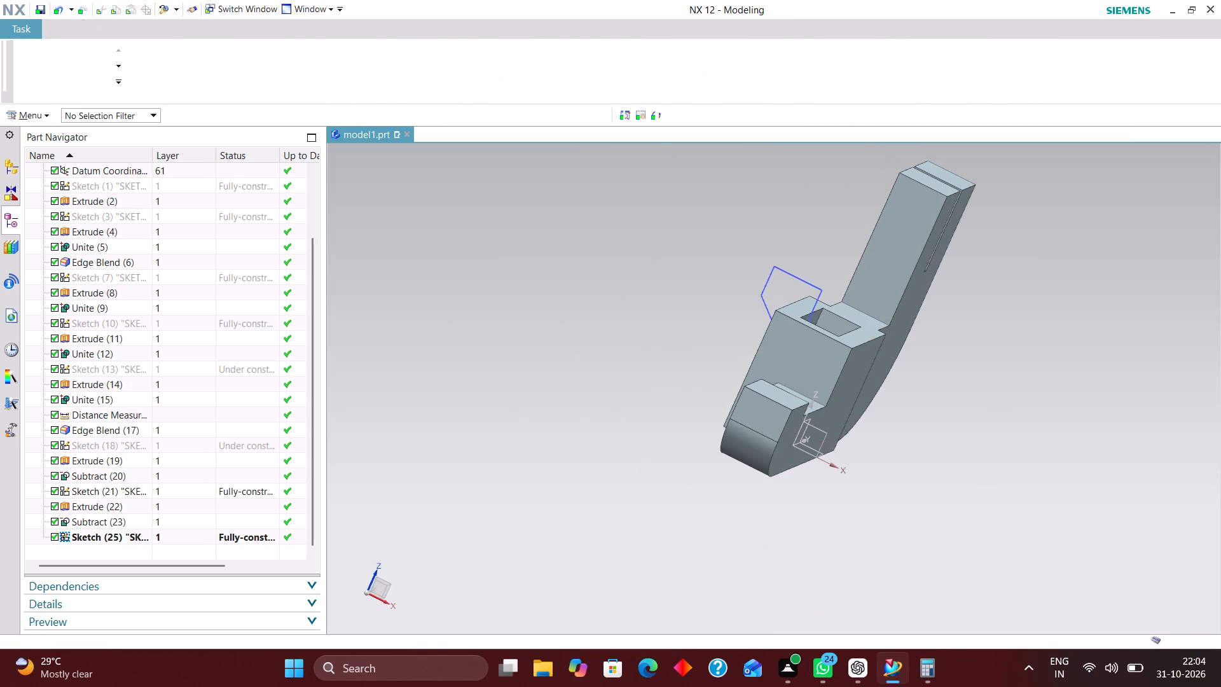
Extrude the closed slanted profile toward the body's rounded foot with an end distance of 53 mm.
{"action": "scroll", "coordinate": [828, 302], "scroll_direction": "up", "scroll_amount": 3}
{"action": "middle_click_drag", "start_coordinate": [1026, 411], "coordinate": [1016, 398]}
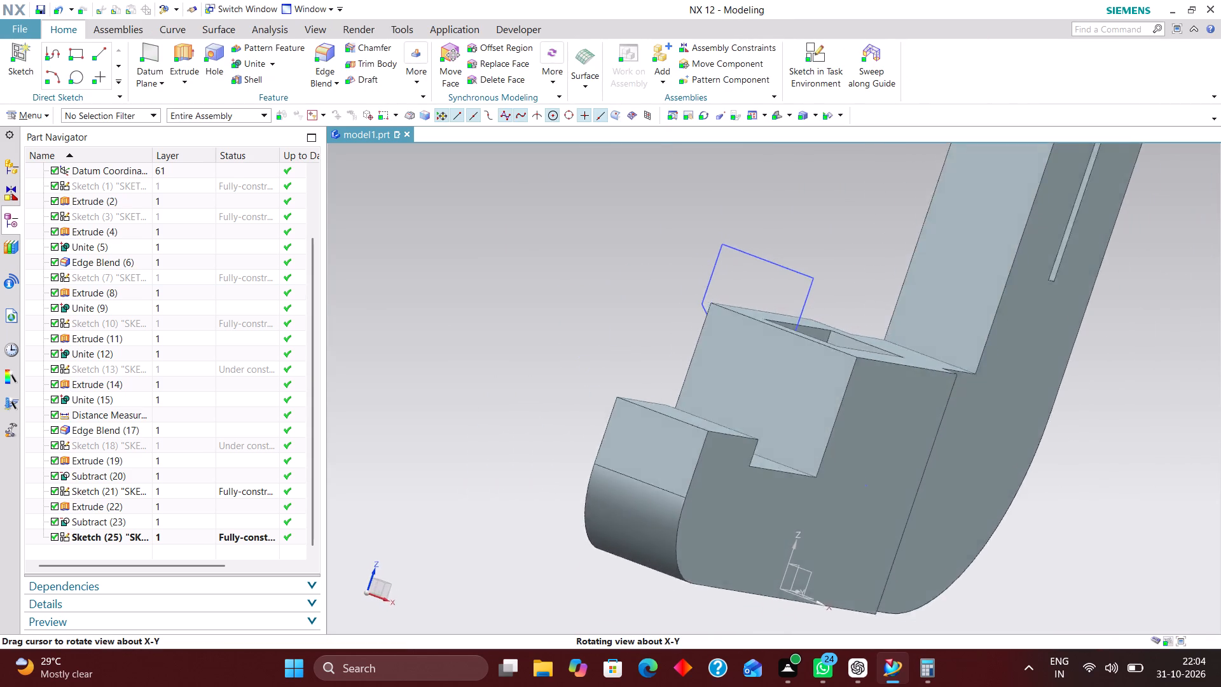
{"action": "middle_click_drag", "start_coordinate": [1016, 398], "coordinate": [1004, 413]}
{"action": "scroll", "coordinate": [1023, 402], "scroll_direction": "down", "scroll_amount": 2}
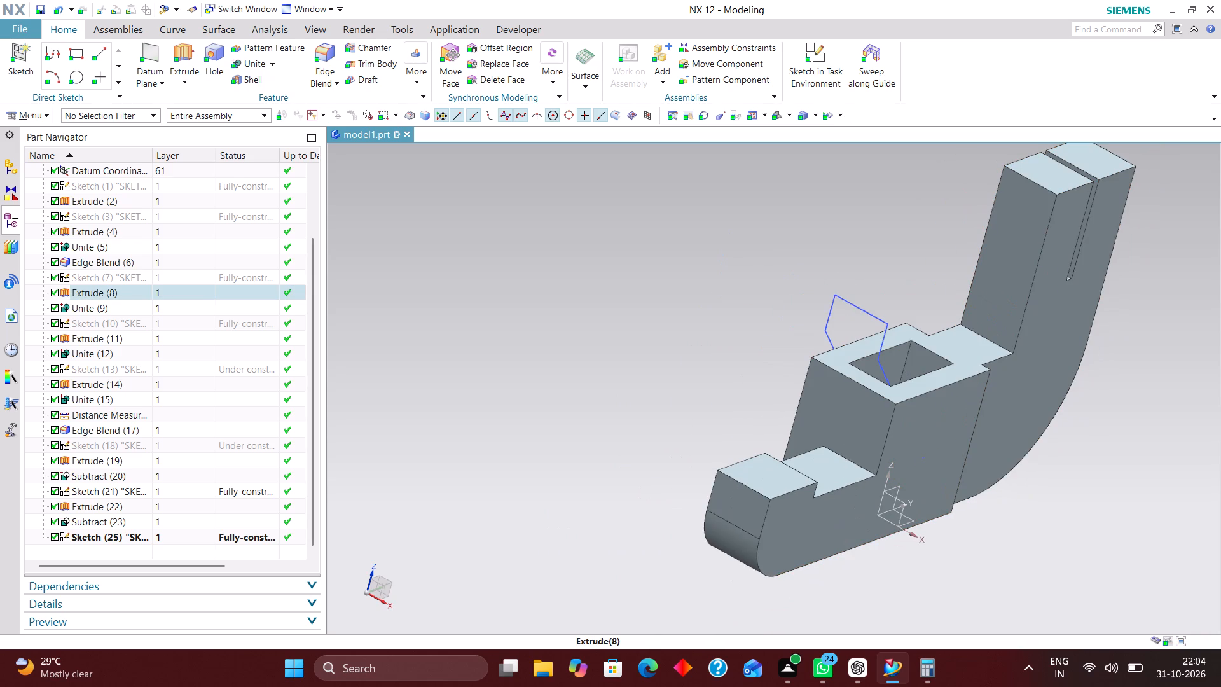
{"action": "left_click", "coordinate": [178, 49]}
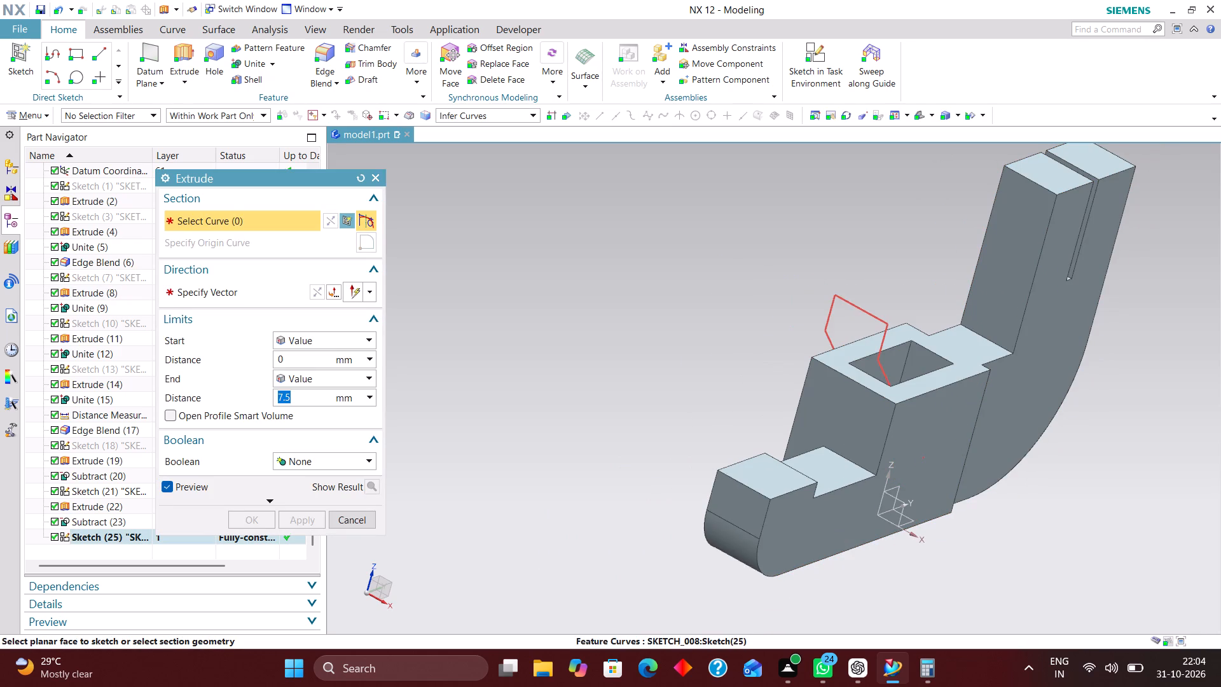
{"action": "left_click", "coordinate": [838, 293]}
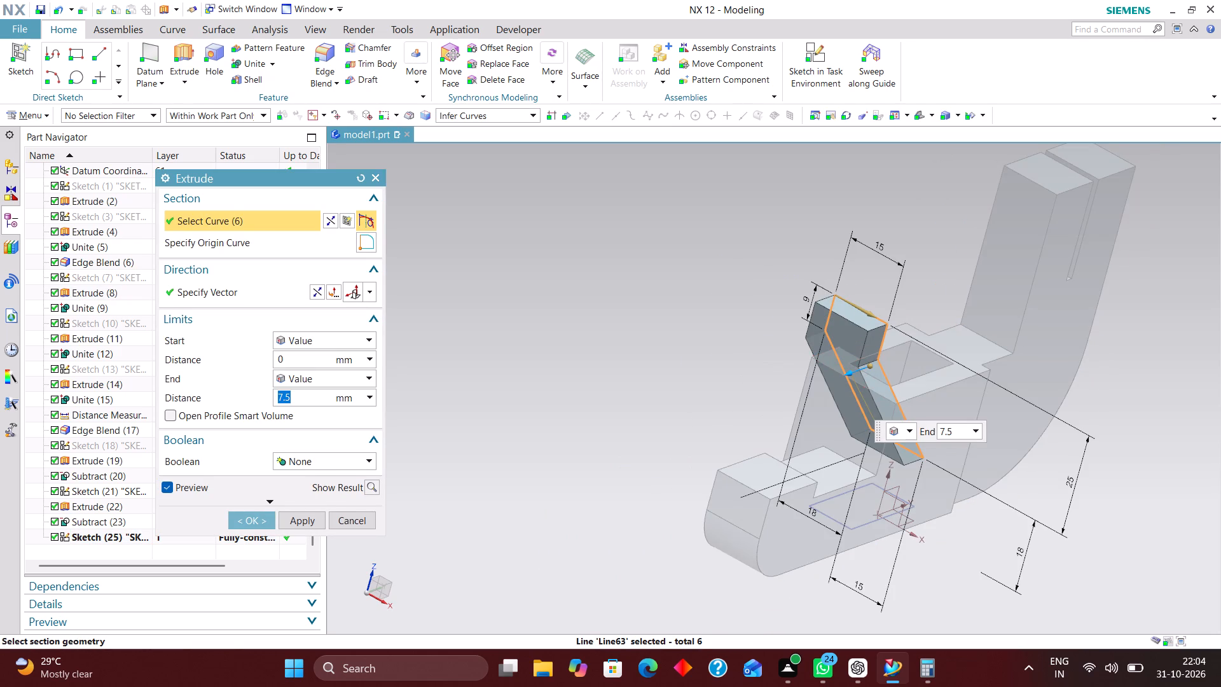
{"action": "left_click_drag", "start_coordinate": [848, 371], "coordinate": [733, 395]}
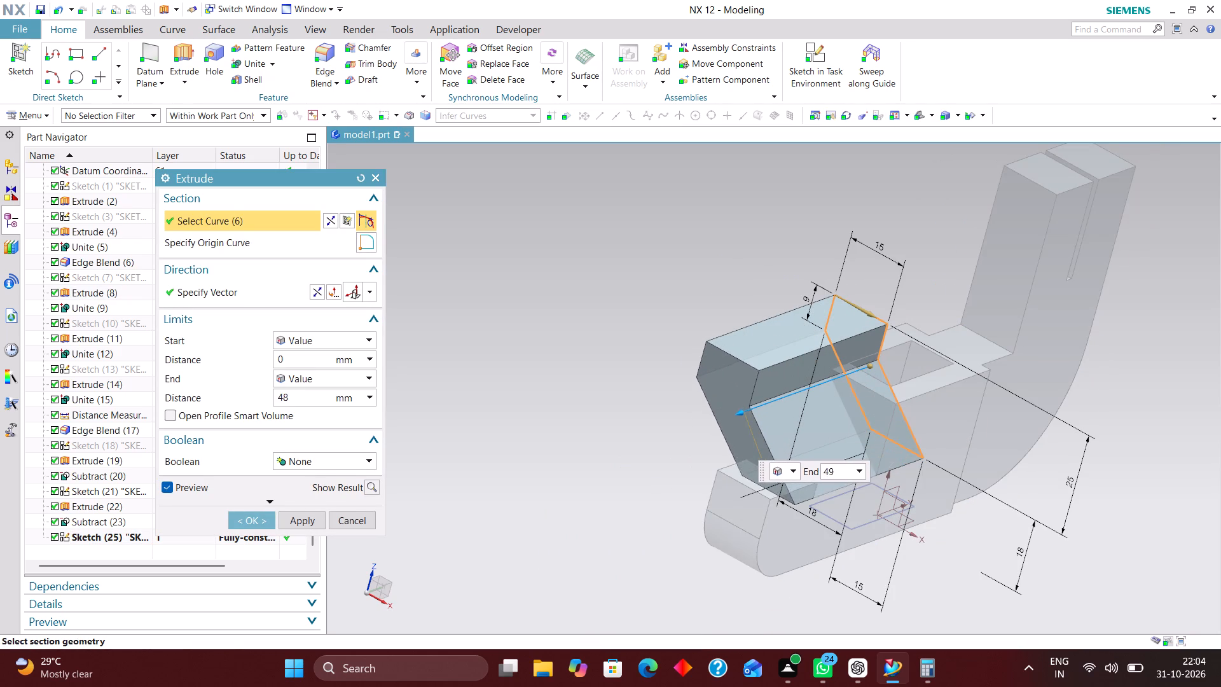
{"action": "left_click_drag", "start_coordinate": [733, 395], "coordinate": [719, 390]}
Set the slanted extrusion's start distance to 28.5 mm and end distance to 60 mm, and create it without a Boolean.
{"action": "middle_click_drag", "start_coordinate": [947, 423], "coordinate": [988, 398]}
{"action": "right_click_drag", "start_coordinate": [1098, 416], "coordinate": [927, 408]}
{"action": "scroll", "coordinate": [995, 499], "scroll_direction": "up", "scroll_amount": 3}
{"action": "middle_click_drag", "start_coordinate": [1004, 464], "coordinate": [925, 465]}
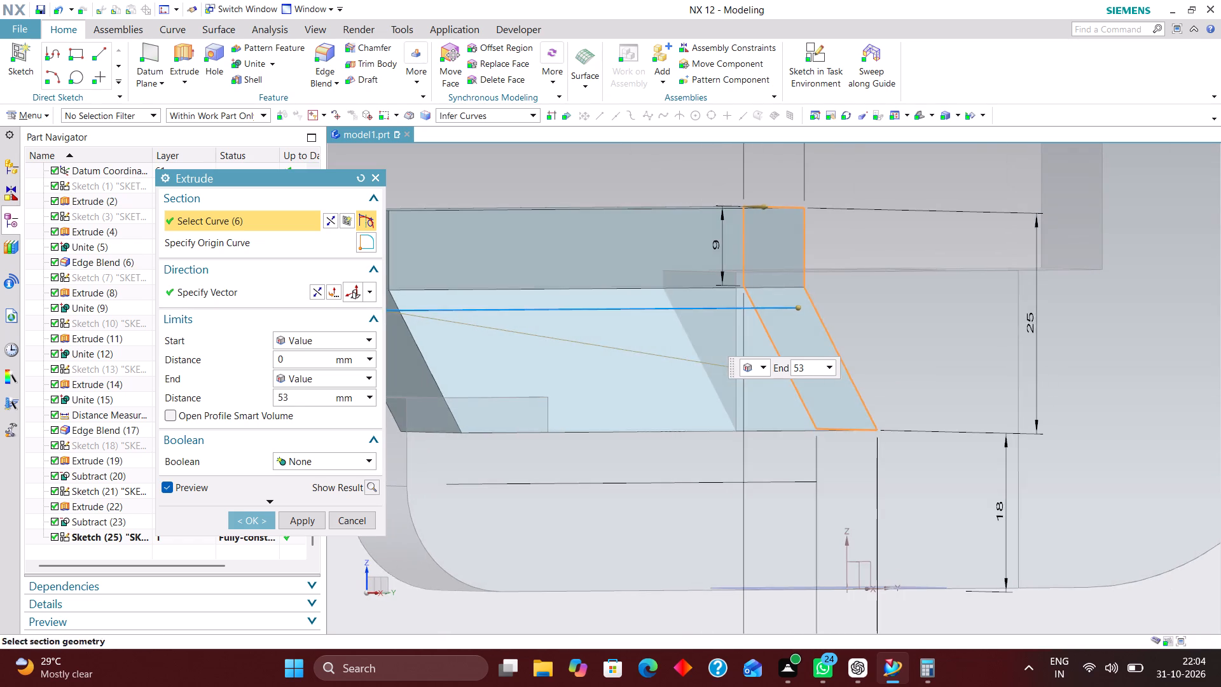
{"action": "scroll", "coordinate": [991, 456], "scroll_direction": "down", "scroll_amount": 4}
{"action": "scroll", "coordinate": [931, 405], "scroll_direction": "up", "scroll_amount": 3}
{"action": "left_click_drag", "start_coordinate": [893, 389], "coordinate": [713, 398]}
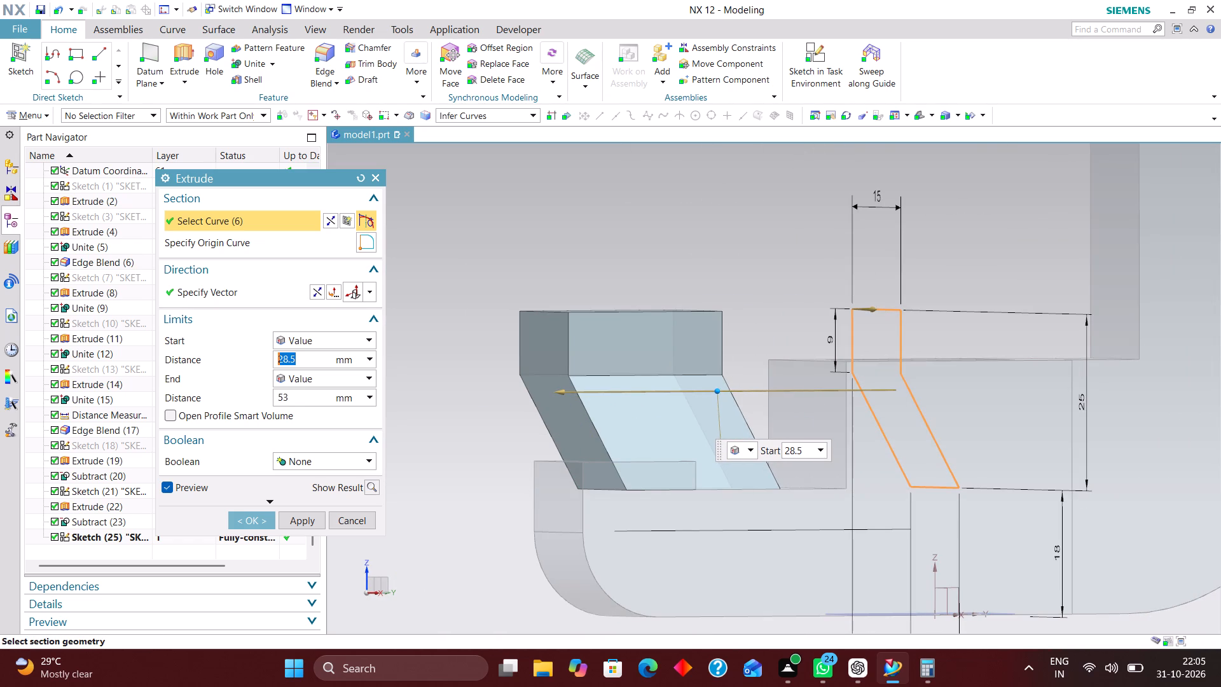
{"action": "left_click_drag", "start_coordinate": [565, 391], "coordinate": [520, 389]}
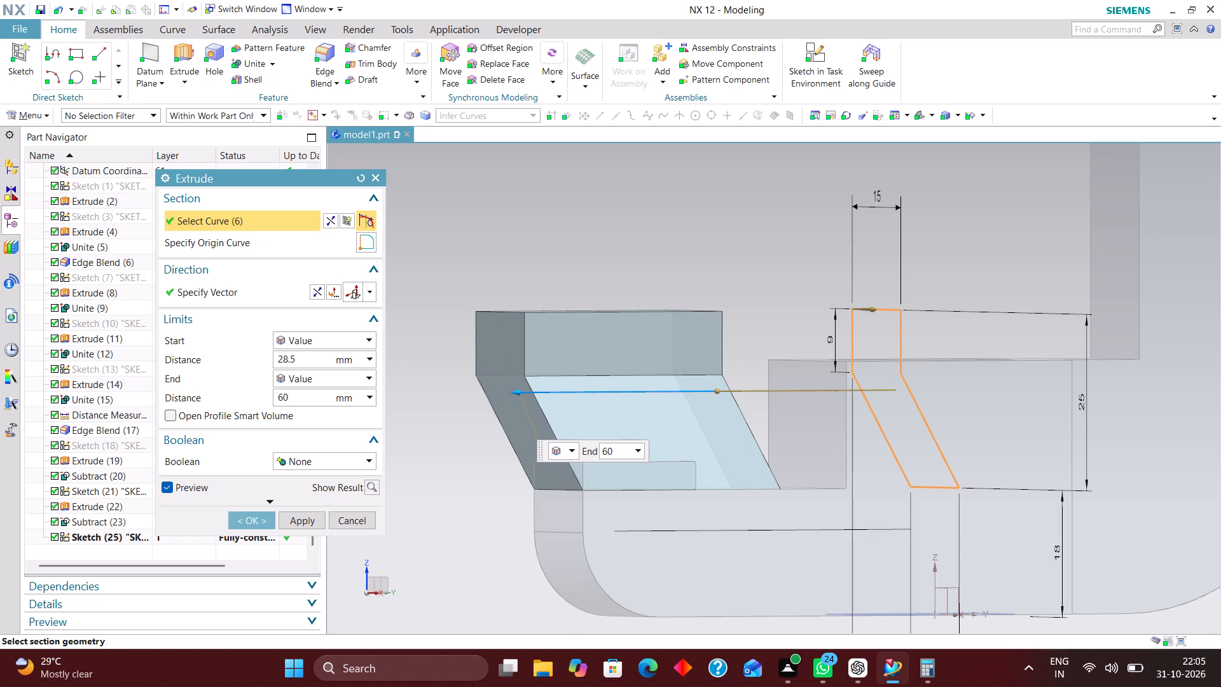
{"action": "left_click_drag", "start_coordinate": [520, 389], "coordinate": [520, 389]}
{"action": "scroll", "coordinate": [708, 337], "scroll_direction": "down", "scroll_amount": 2}
{"action": "middle_click_drag", "start_coordinate": [749, 307], "coordinate": [765, 326]}
{"action": "scroll", "coordinate": [765, 326], "scroll_direction": "up", "scroll_amount": 1}
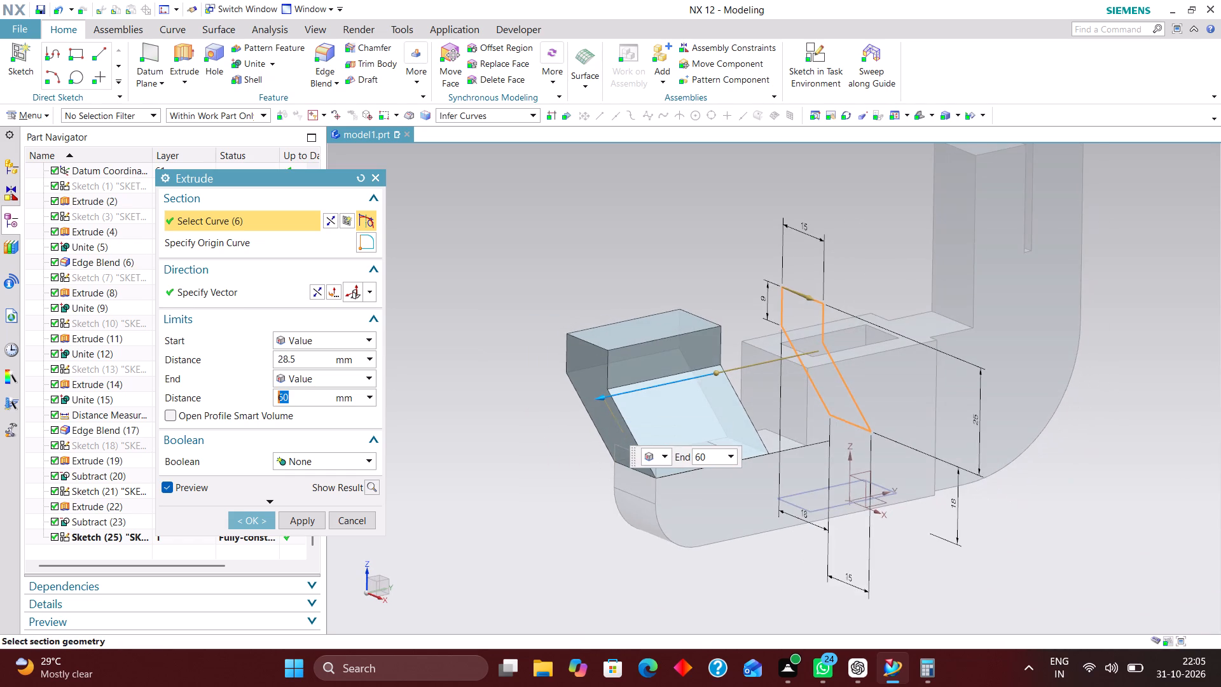
{"action": "scroll", "coordinate": [663, 487], "scroll_direction": "up", "scroll_amount": 5}
{"action": "scroll", "coordinate": [700, 408], "scroll_direction": "down", "scroll_amount": 2}
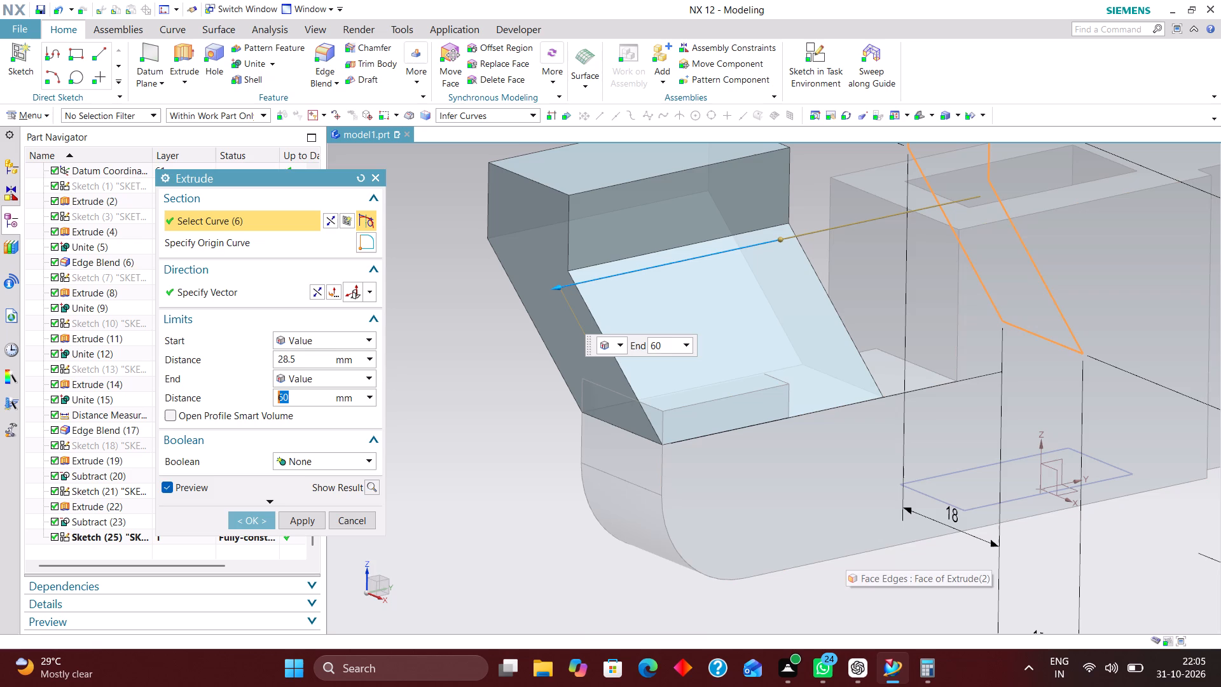
{"action": "left_click", "coordinate": [251, 524]}
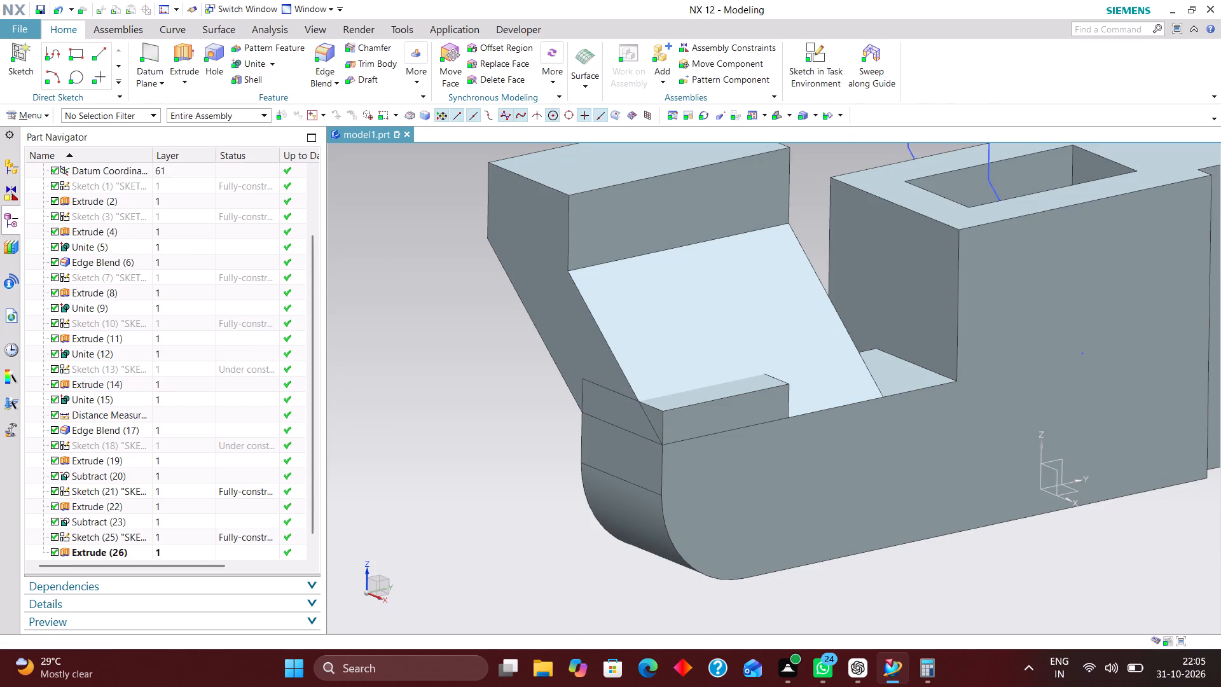
Reopen the slanted profile's sketch, set its bottom edge's height above the base axis to 20 mm, then 22 mm, and finish the sketch.
{"action": "scroll", "coordinate": [168, 486], "scroll_direction": "down", "scroll_amount": 3}
{"action": "left_click", "coordinate": [197, 524]}
{"action": "right_click", "coordinate": [197, 524]}
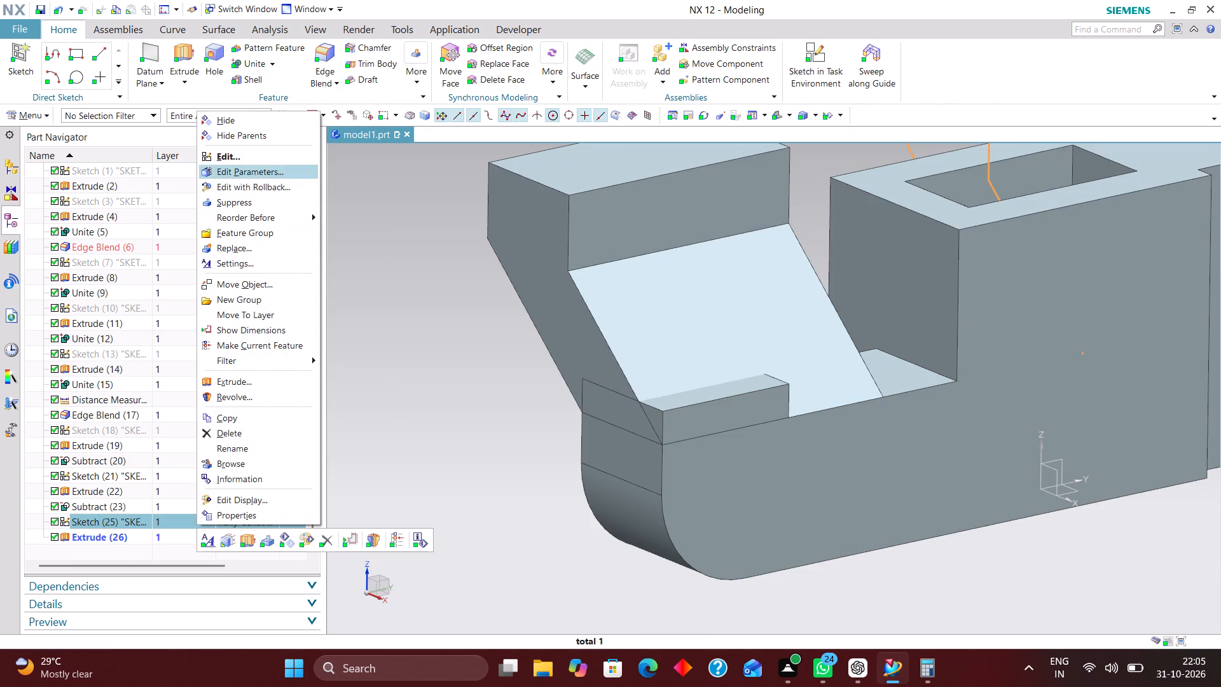
{"action": "left_click", "coordinate": [255, 186]}
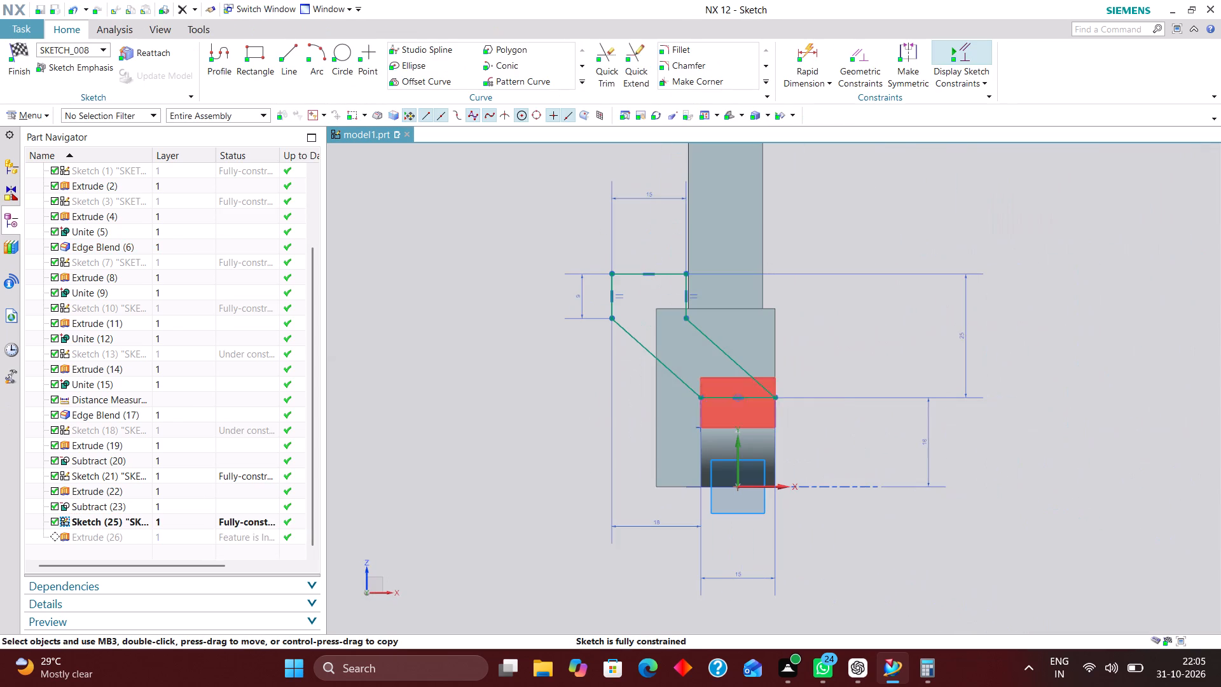
{"action": "scroll", "coordinate": [748, 382], "scroll_direction": "up", "scroll_amount": 2}
{"action": "double_click", "coordinate": [1027, 476]}
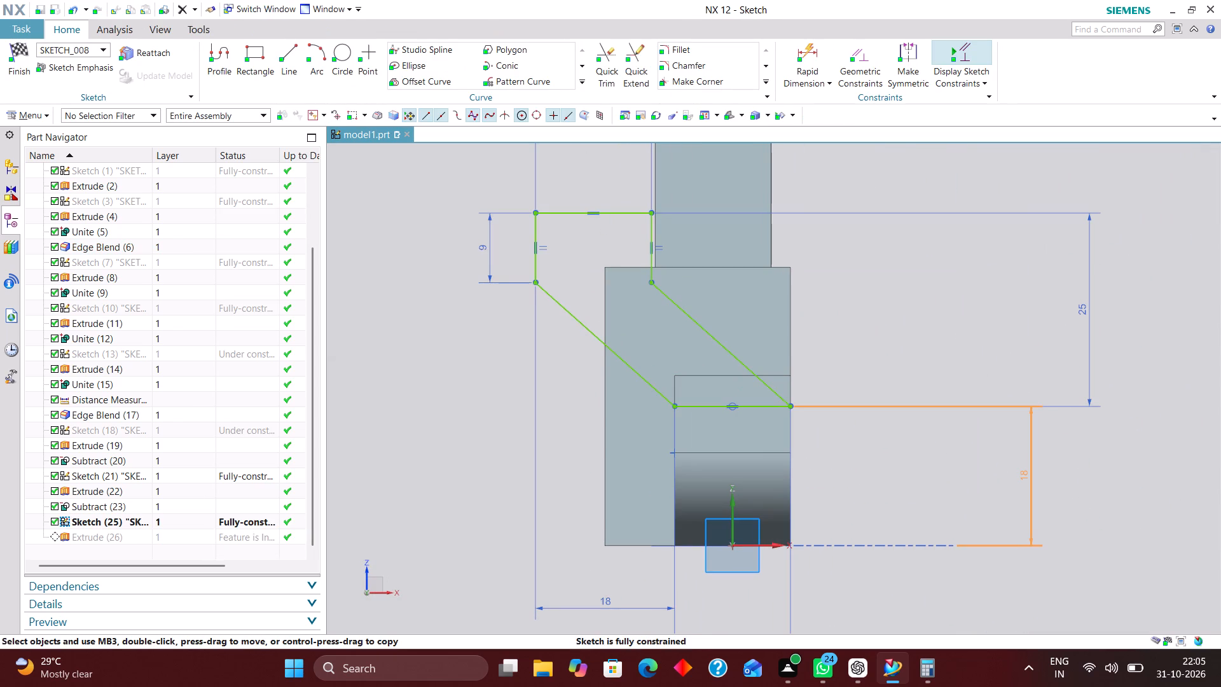
{"action": "type", "text": "20"}
{"action": "key", "text": "Return"}
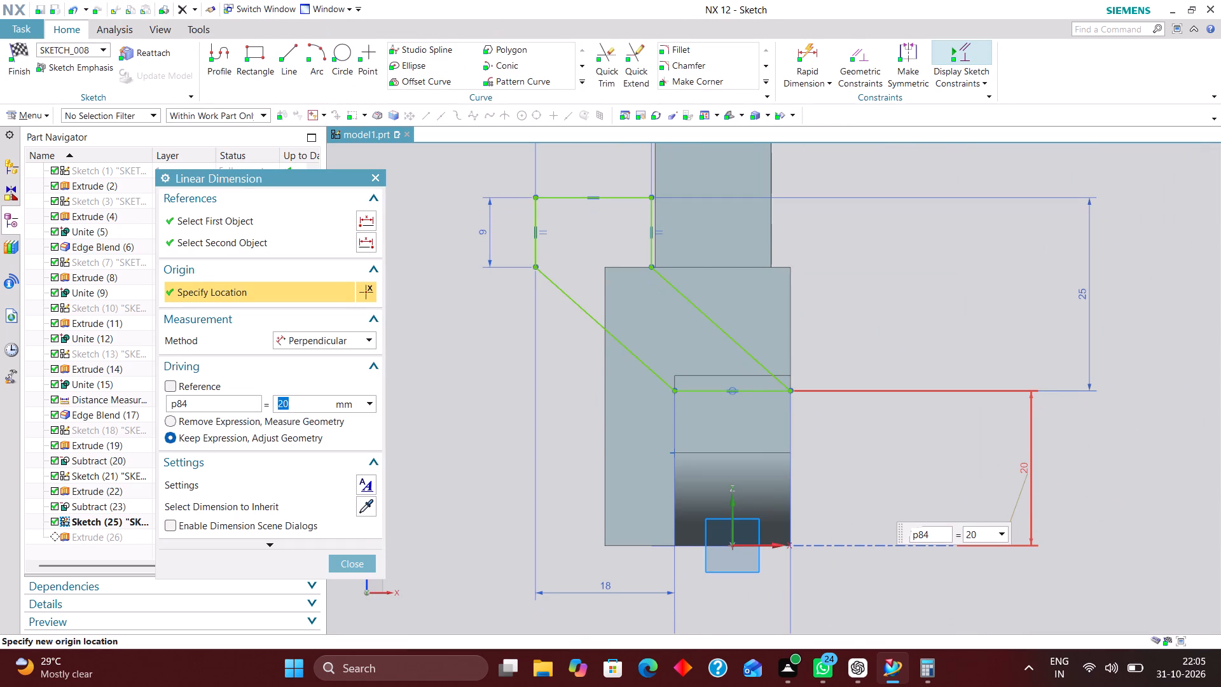
{"action": "type", "text": "22"}
{"action": "key", "text": "Return"}
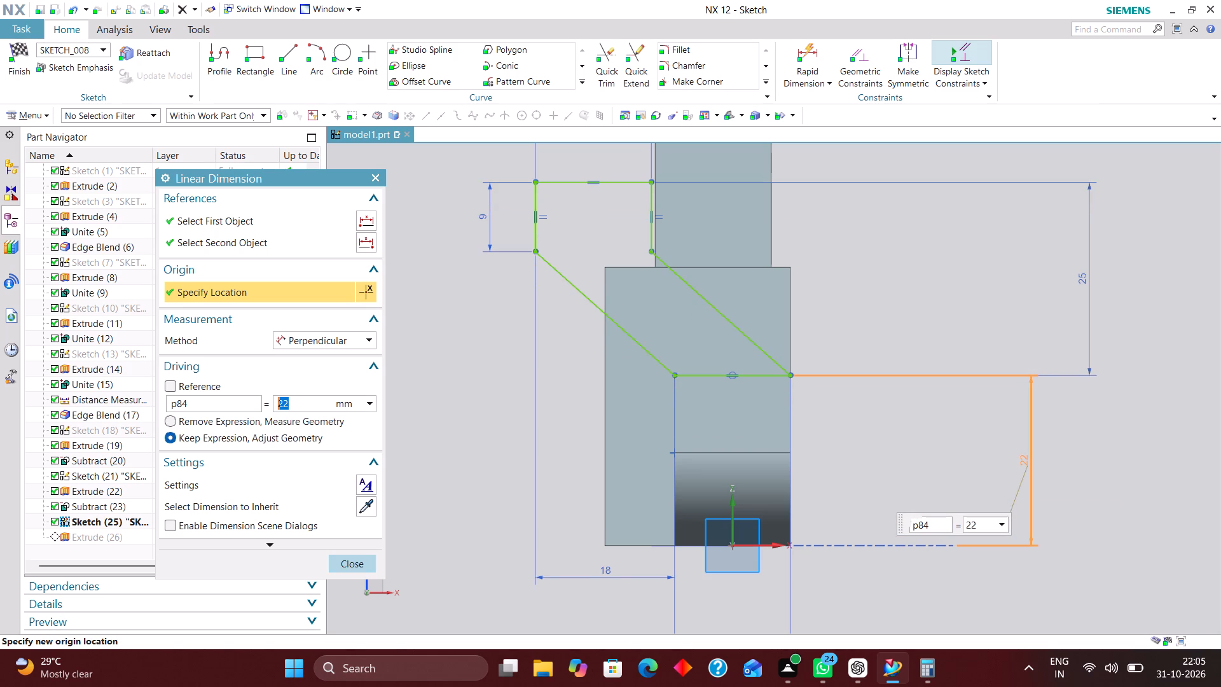
{"action": "left_click", "coordinate": [365, 559]}
{"action": "left_click", "coordinate": [15, 45]}
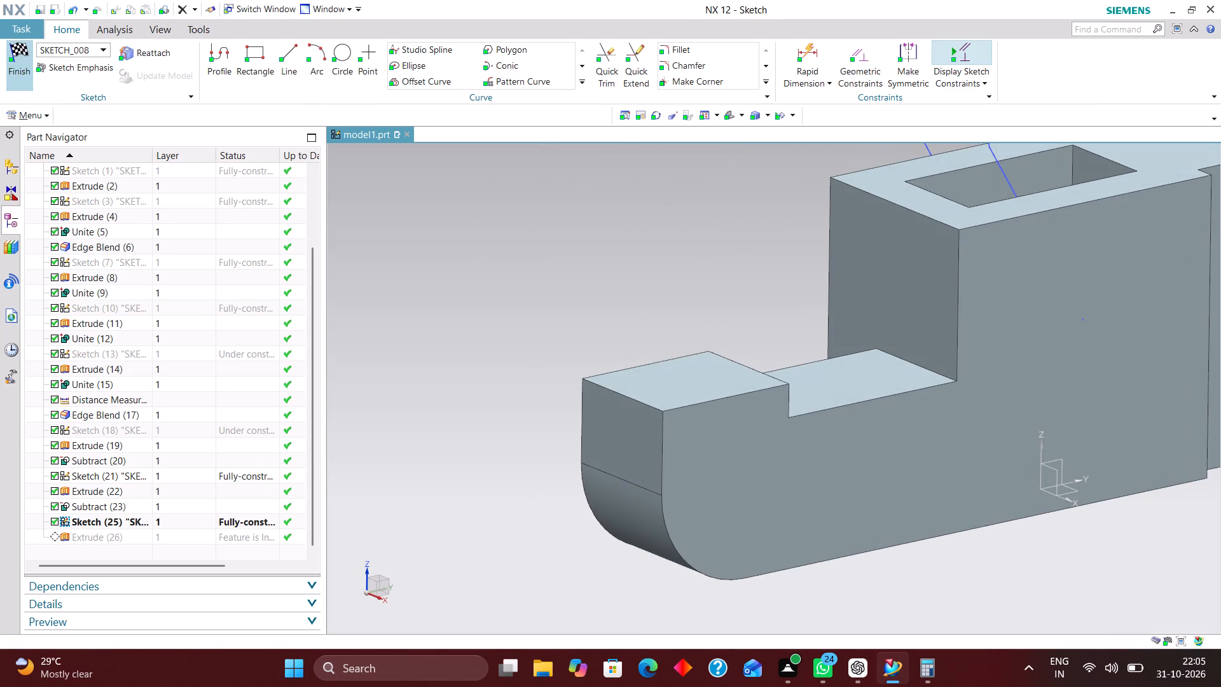
Edit the slanted extrusion so its start distance is 42 mm, in line with the side of the notch in the foot.
{"action": "middle_click_drag", "start_coordinate": [736, 364], "coordinate": [733, 342]}
{"action": "scroll", "coordinate": [734, 354], "scroll_direction": "up", "scroll_amount": 1}
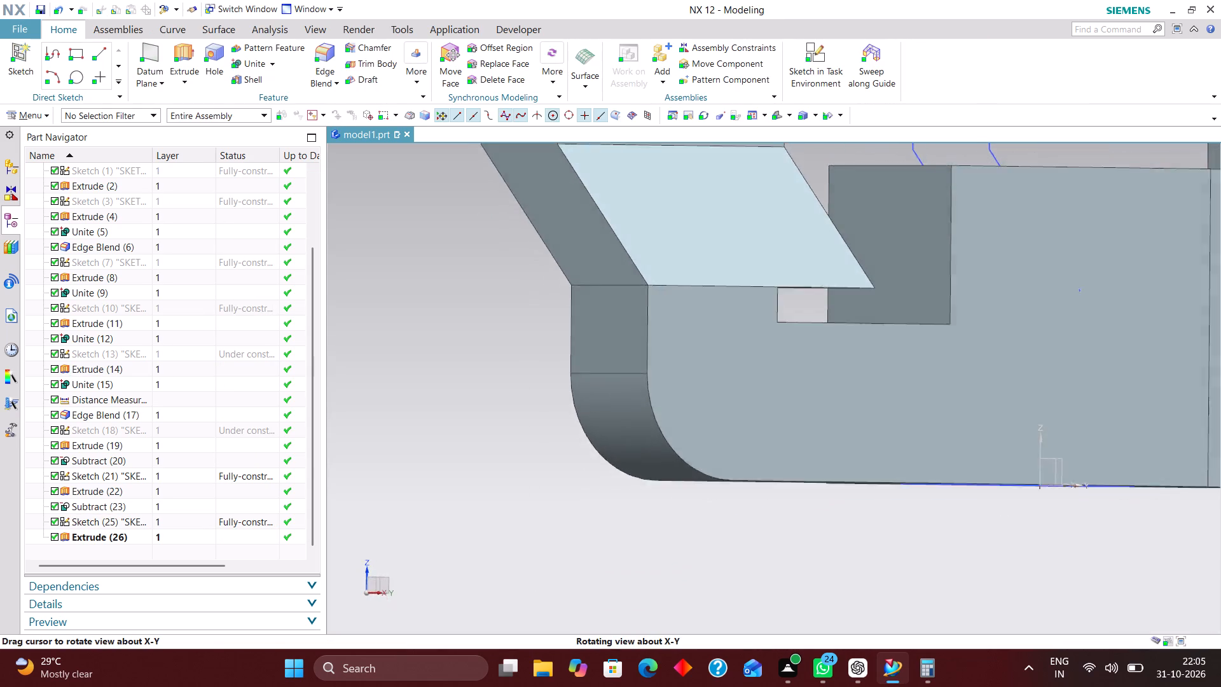
{"action": "middle_click_drag", "start_coordinate": [733, 342], "coordinate": [728, 356]}
{"action": "scroll", "coordinate": [759, 389], "scroll_direction": "down", "scroll_amount": 3}
{"action": "scroll", "coordinate": [723, 326], "scroll_direction": "up", "scroll_amount": 1}
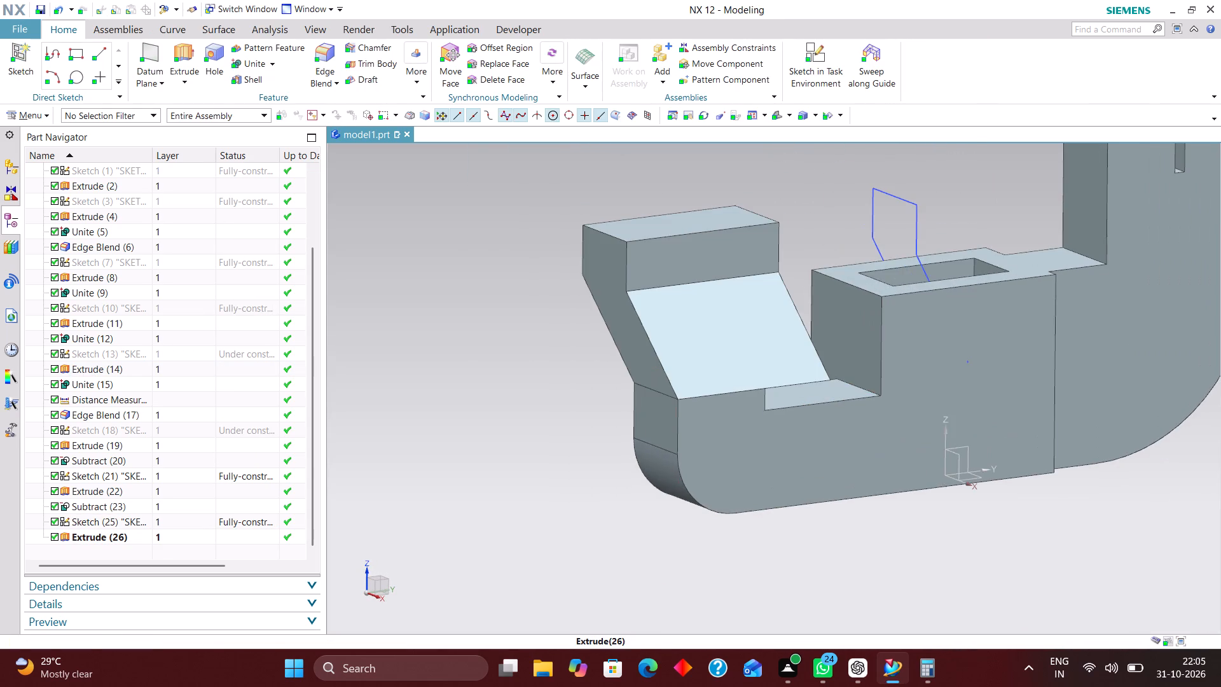
{"action": "middle_click_drag", "start_coordinate": [786, 497], "coordinate": [797, 494]}
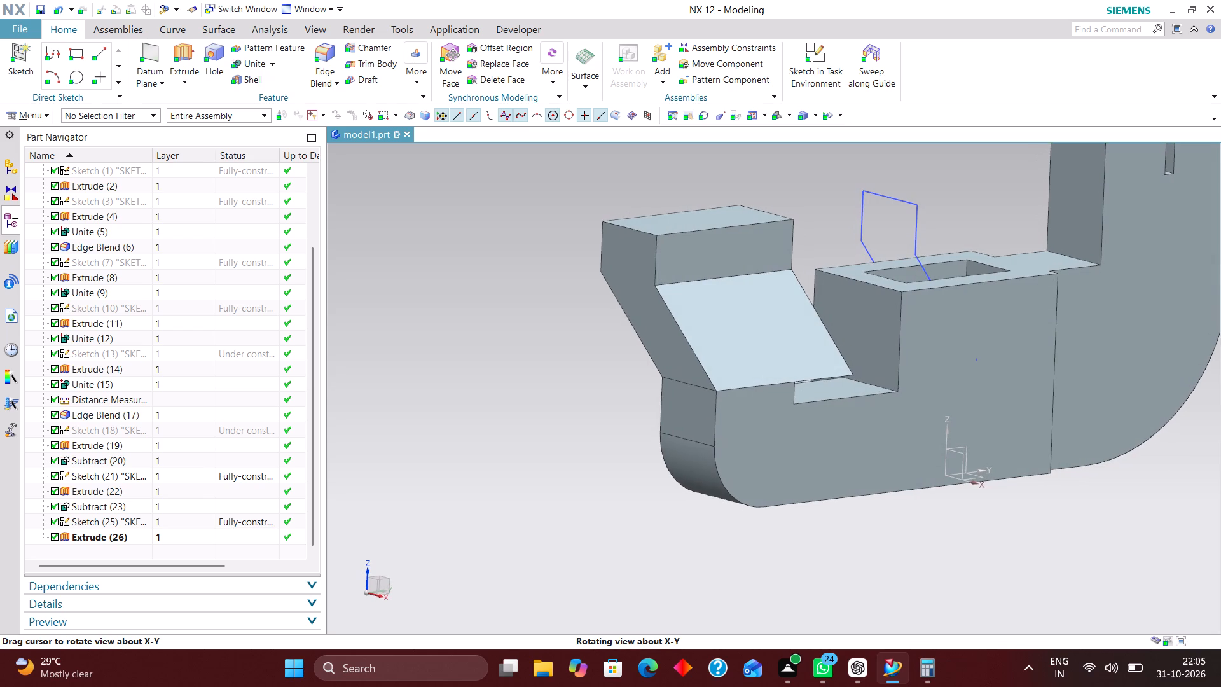
{"action": "middle_click_drag", "start_coordinate": [797, 494], "coordinate": [796, 494]}
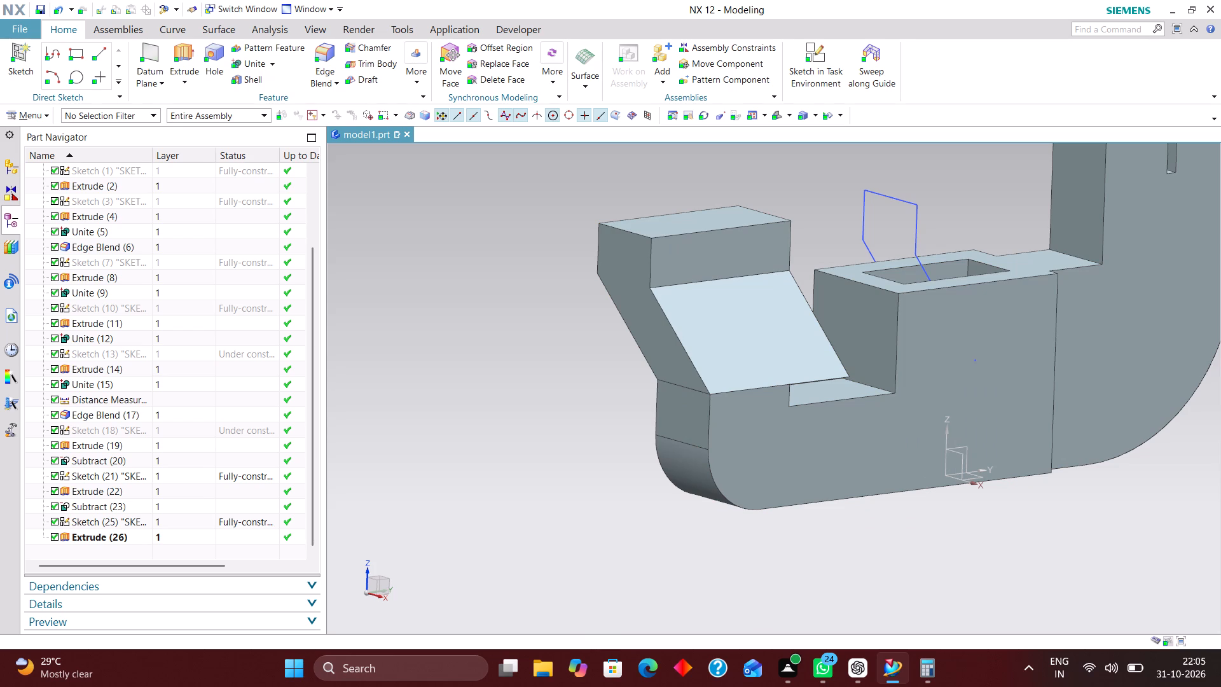
{"action": "double_click", "coordinate": [707, 349]}
{"action": "middle_click_drag", "start_coordinate": [883, 487], "coordinate": [827, 457]}
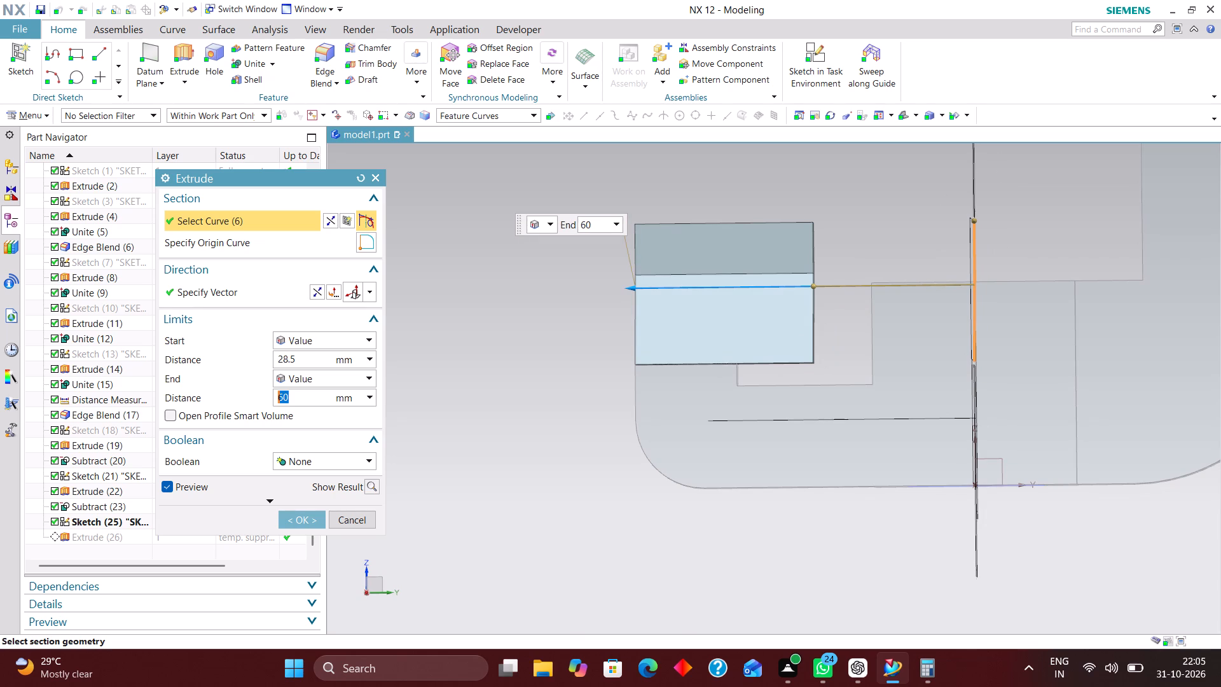
{"action": "right_click_drag", "start_coordinate": [1052, 502], "coordinate": [785, 489]}
{"action": "left_click_drag", "start_coordinate": [818, 284], "coordinate": [787, 284]}
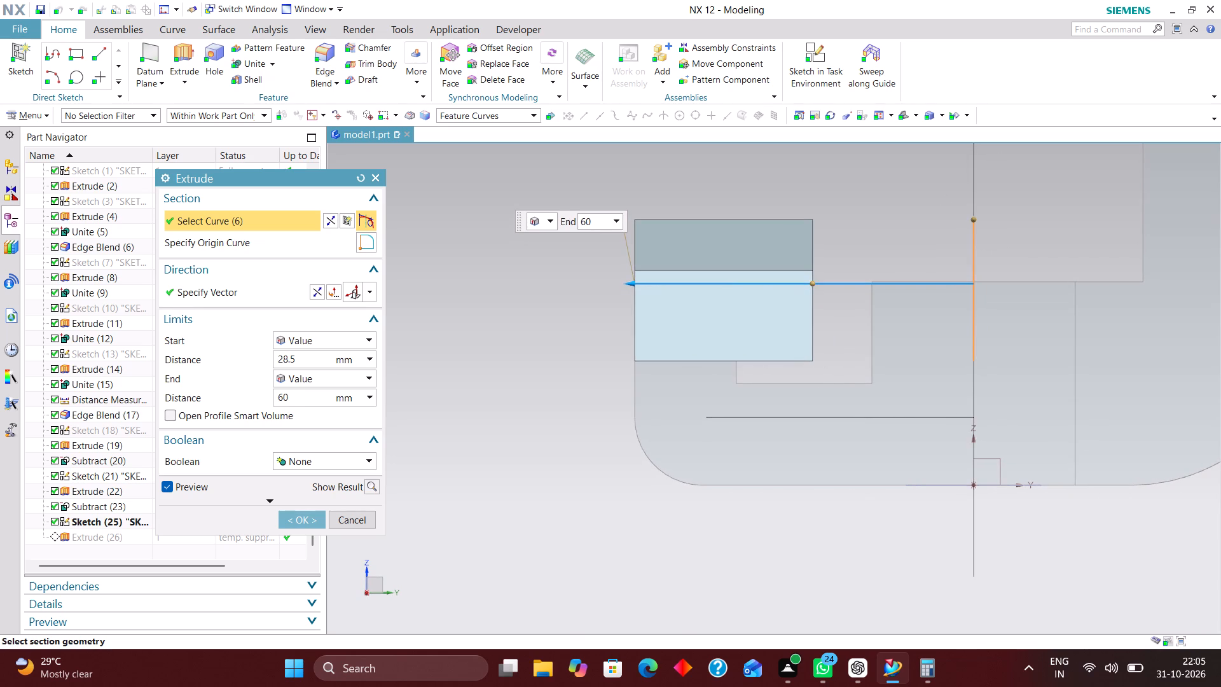
{"action": "left_click_drag", "start_coordinate": [787, 284], "coordinate": [740, 285]}
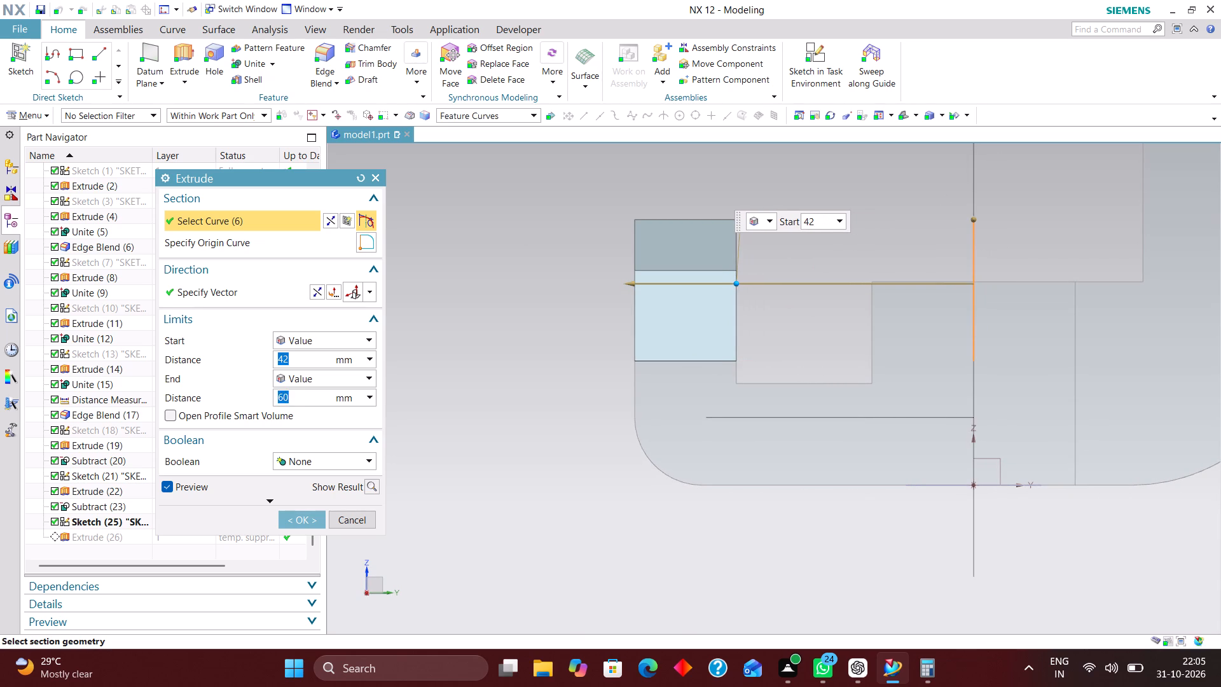
{"action": "left_click", "coordinate": [300, 516]}
Unite the slanted extrusion with the main body, using the main body as target.
{"action": "middle_click_drag", "start_coordinate": [524, 480], "coordinate": [565, 490]}
{"action": "scroll", "coordinate": [548, 489], "scroll_direction": "up", "scroll_amount": 1}
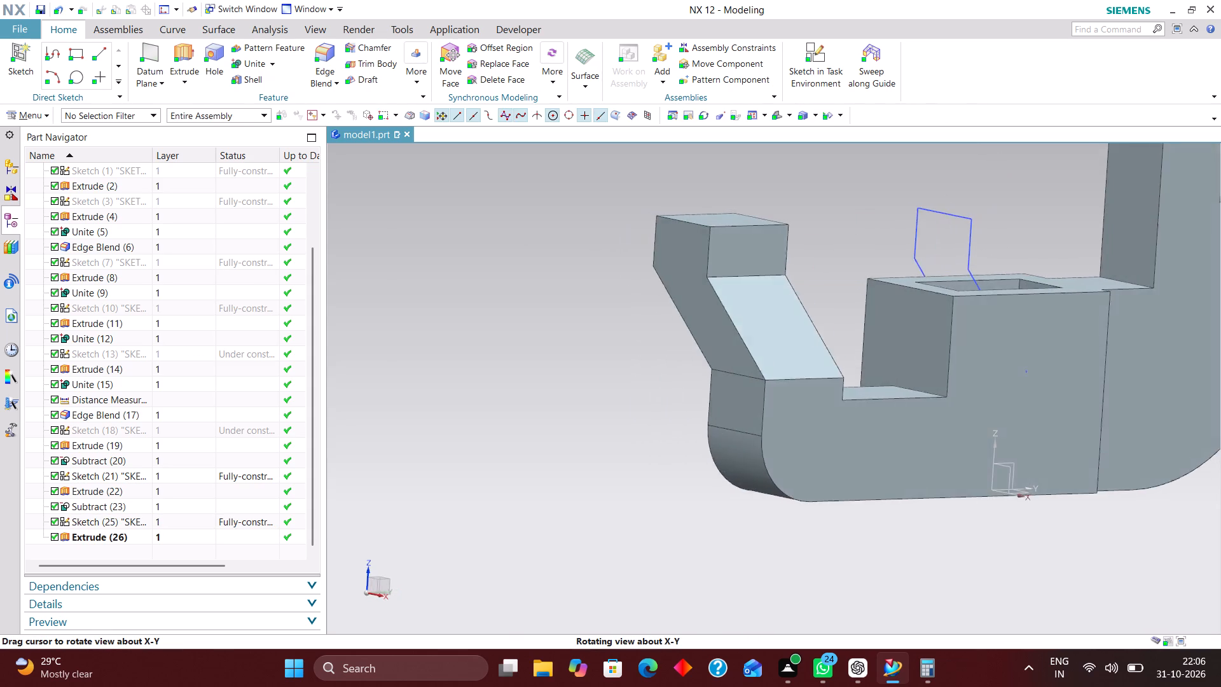
{"action": "middle_click_drag", "start_coordinate": [565, 490], "coordinate": [581, 501]}
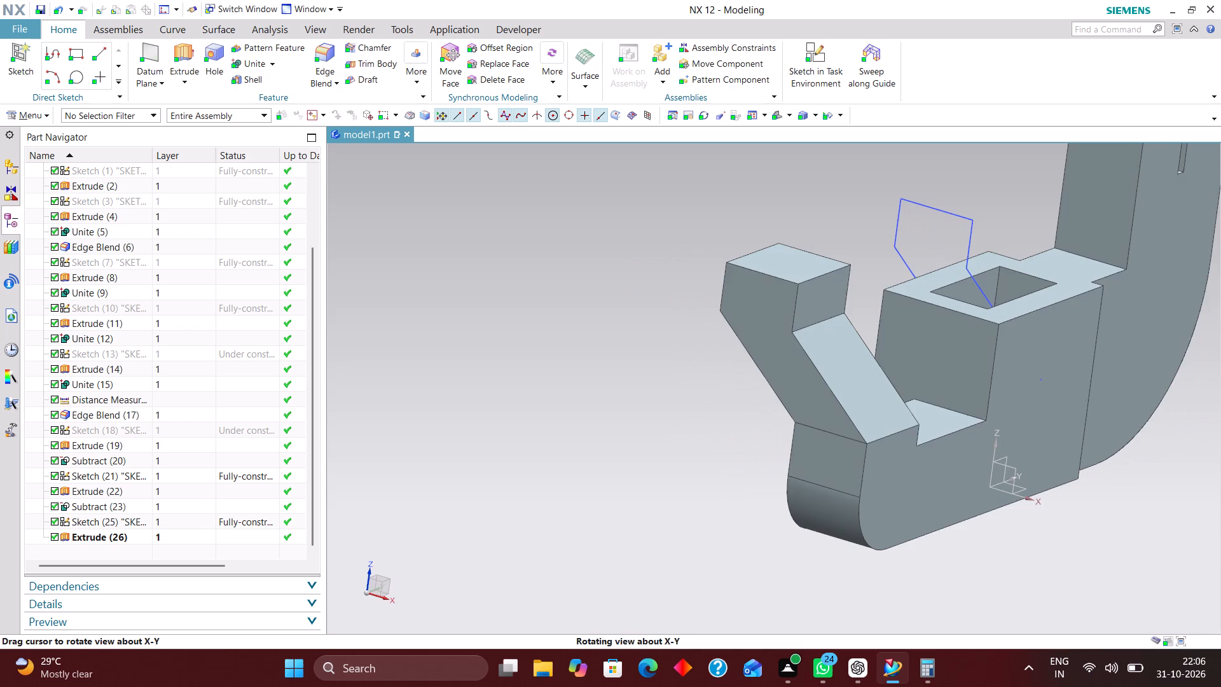
{"action": "middle_click_drag", "start_coordinate": [581, 501], "coordinate": [579, 500]}
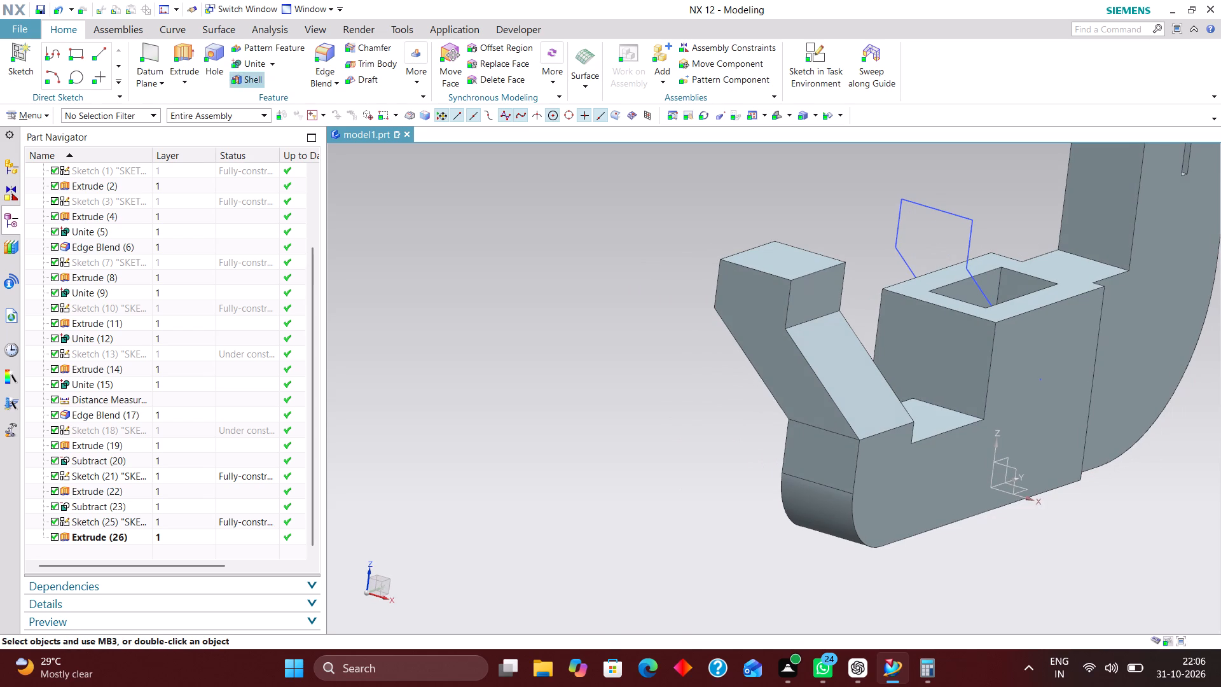
{"action": "left_click", "coordinate": [252, 64]}
{"action": "left_click", "coordinate": [792, 506]}
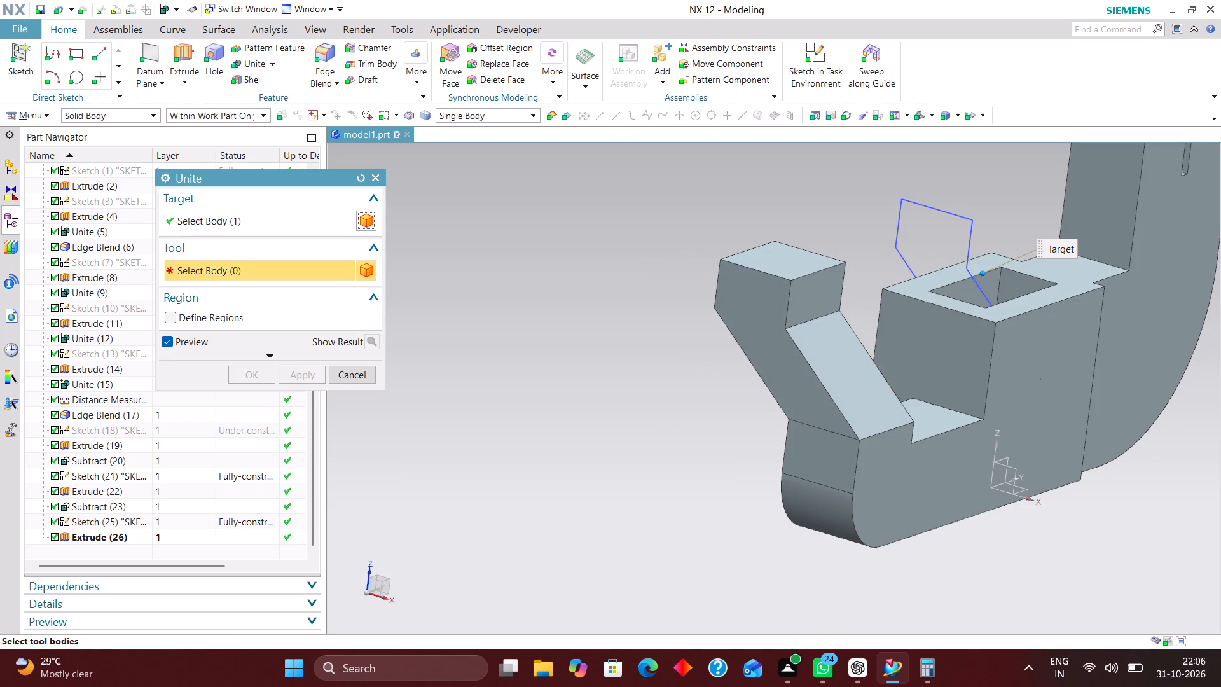
{"action": "left_click", "coordinate": [806, 376]}
{"action": "left_click", "coordinate": [252, 376]}
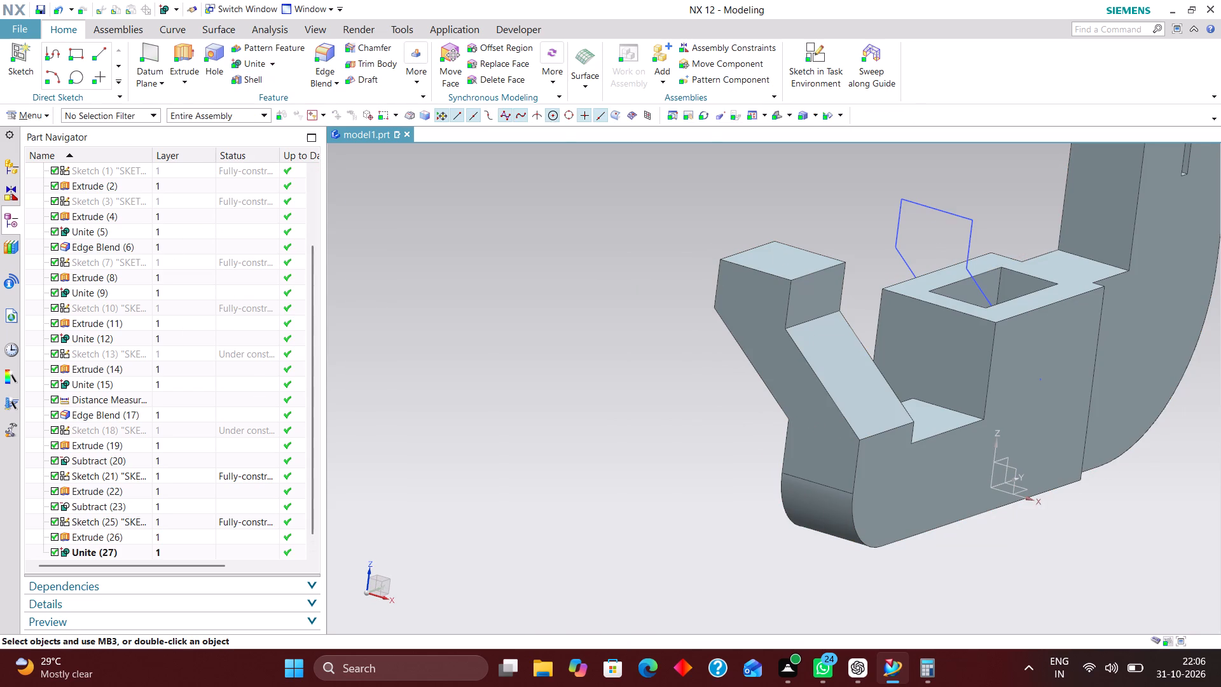
Hide the slanted profile's sketch above the pocketed block.
{"action": "scroll", "coordinate": [605, 463], "scroll_direction": "down", "scroll_amount": 1}
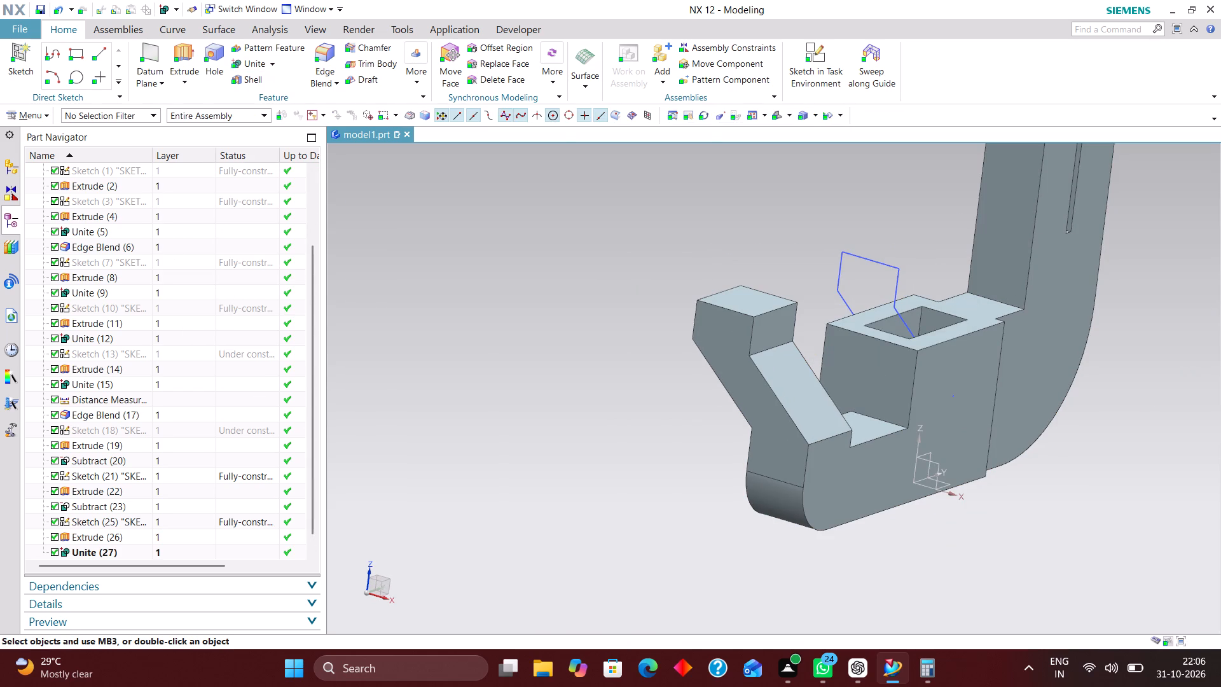
{"action": "right_click_drag", "start_coordinate": [874, 256], "coordinate": [862, 284]}
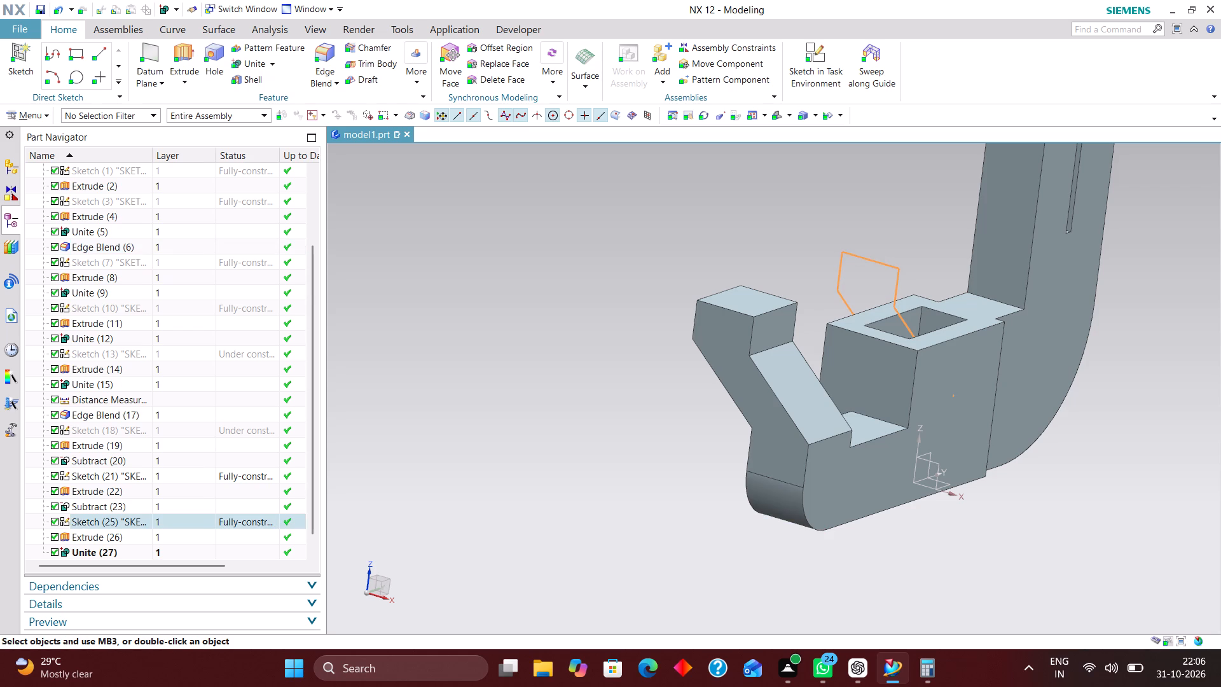
Create a new sketch in the task environment on the YZ datum plane.
{"action": "middle_click_drag", "start_coordinate": [953, 571], "coordinate": [946, 571]}
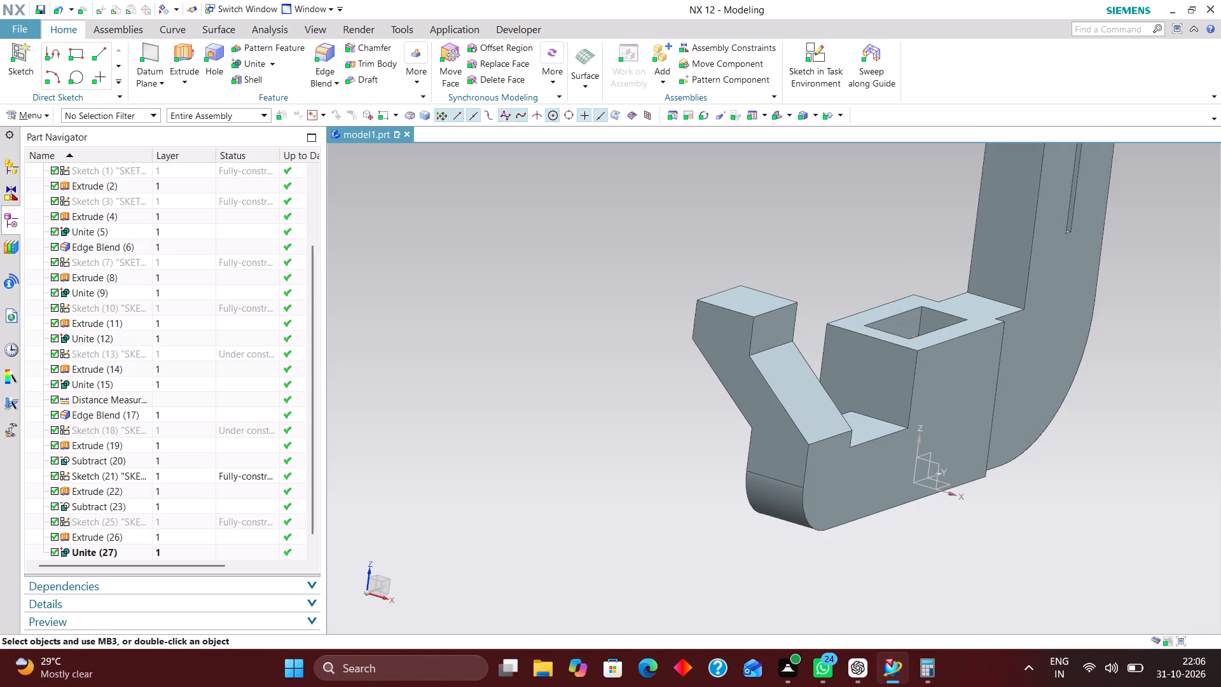
{"action": "middle_click_drag", "start_coordinate": [946, 571], "coordinate": [927, 571]}
{"action": "left_click", "coordinate": [815, 55]}
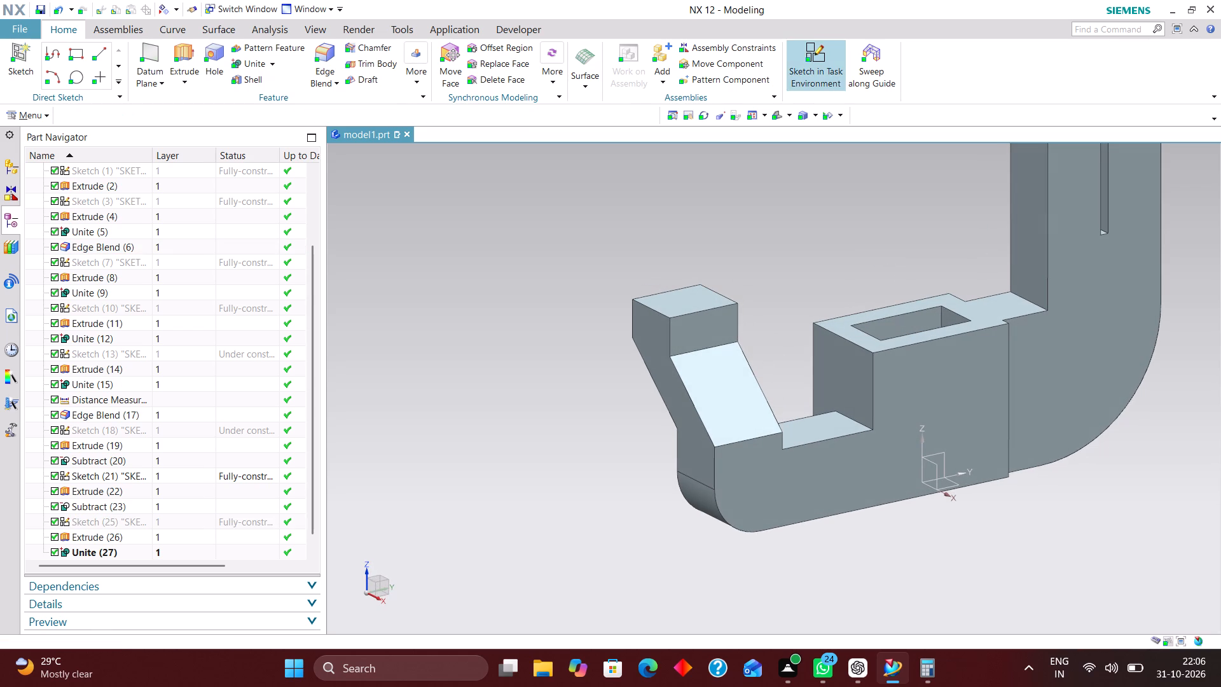
{"action": "left_click", "coordinate": [939, 452]}
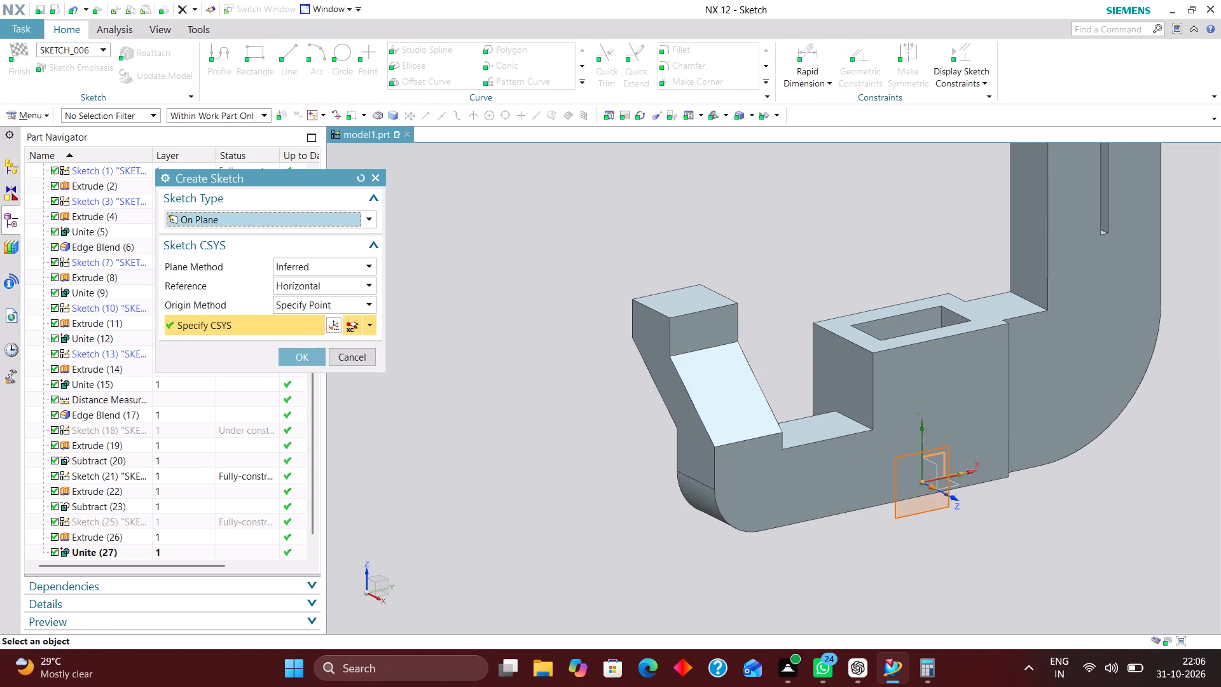
{"action": "left_click", "coordinate": [303, 354]}
{"action": "scroll", "coordinate": [672, 483], "scroll_direction": "down", "scroll_amount": 3}
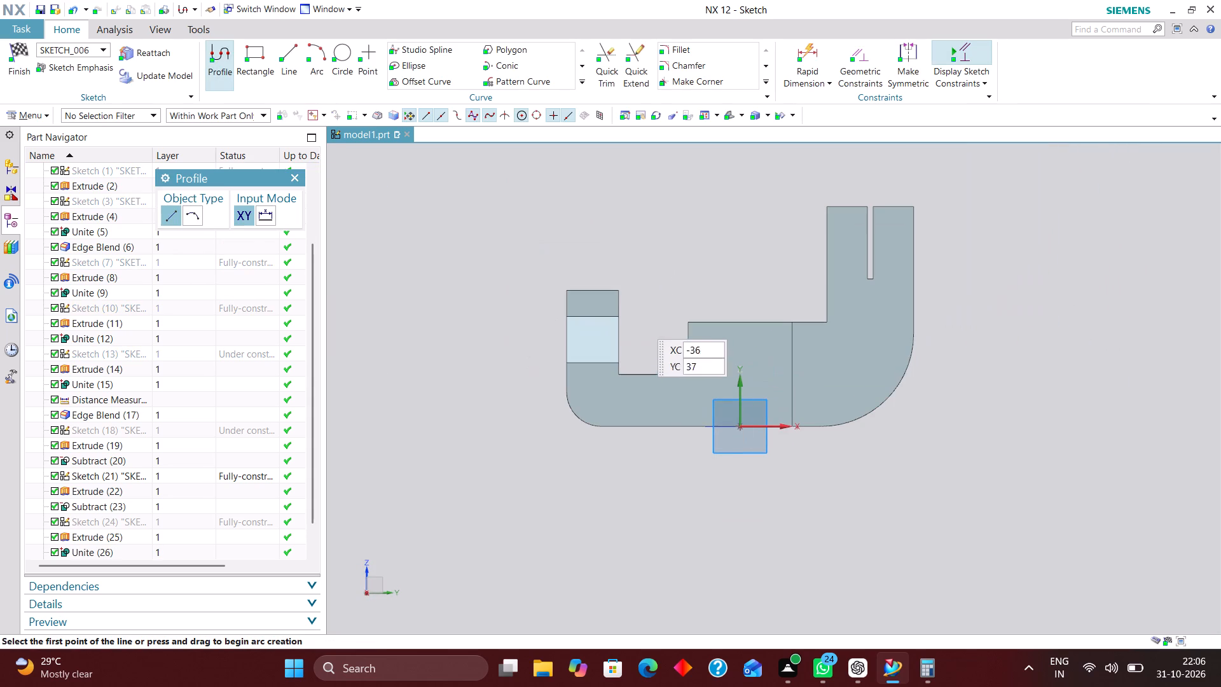
Sketch a circle about 25 mm in diameter in the open space above the part's short upright.
{"action": "scroll", "coordinate": [628, 277], "scroll_direction": "up", "scroll_amount": 2}
{"action": "left_click", "coordinate": [345, 50]}
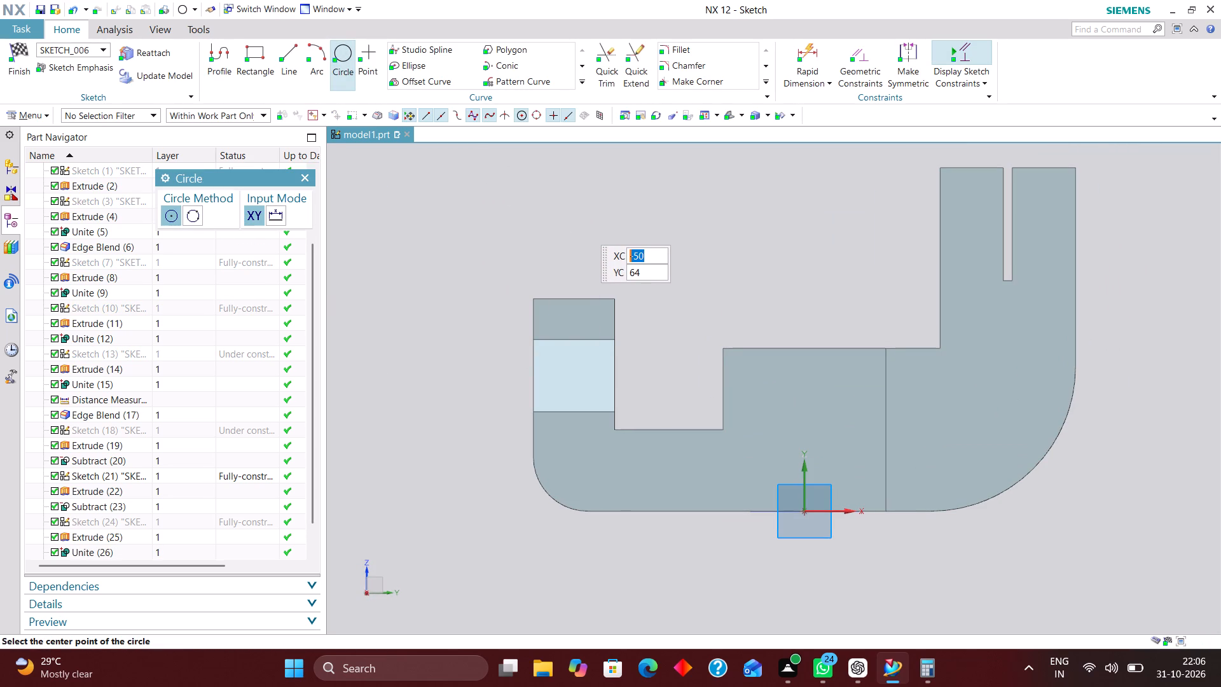
{"action": "scroll", "coordinate": [565, 342], "scroll_direction": "down", "scroll_amount": 2}
{"action": "scroll", "coordinate": [572, 236], "scroll_direction": "up", "scroll_amount": 1}
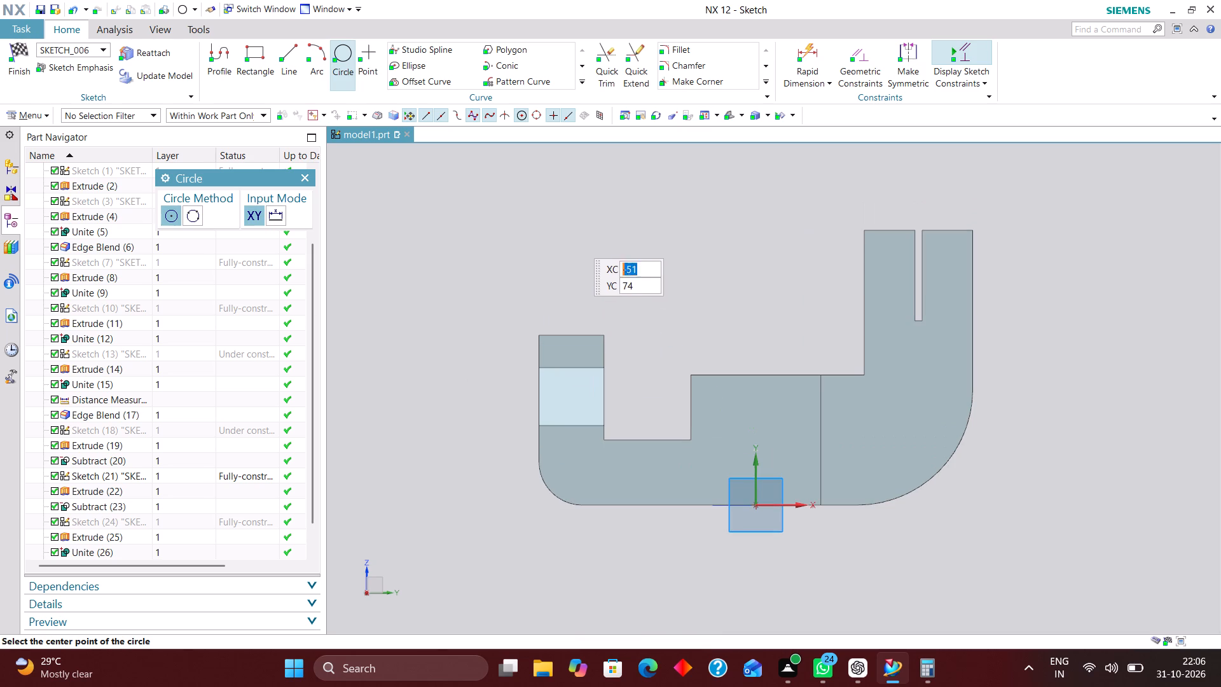
{"action": "left_click", "coordinate": [568, 274]}
{"action": "left_click", "coordinate": [597, 308]}
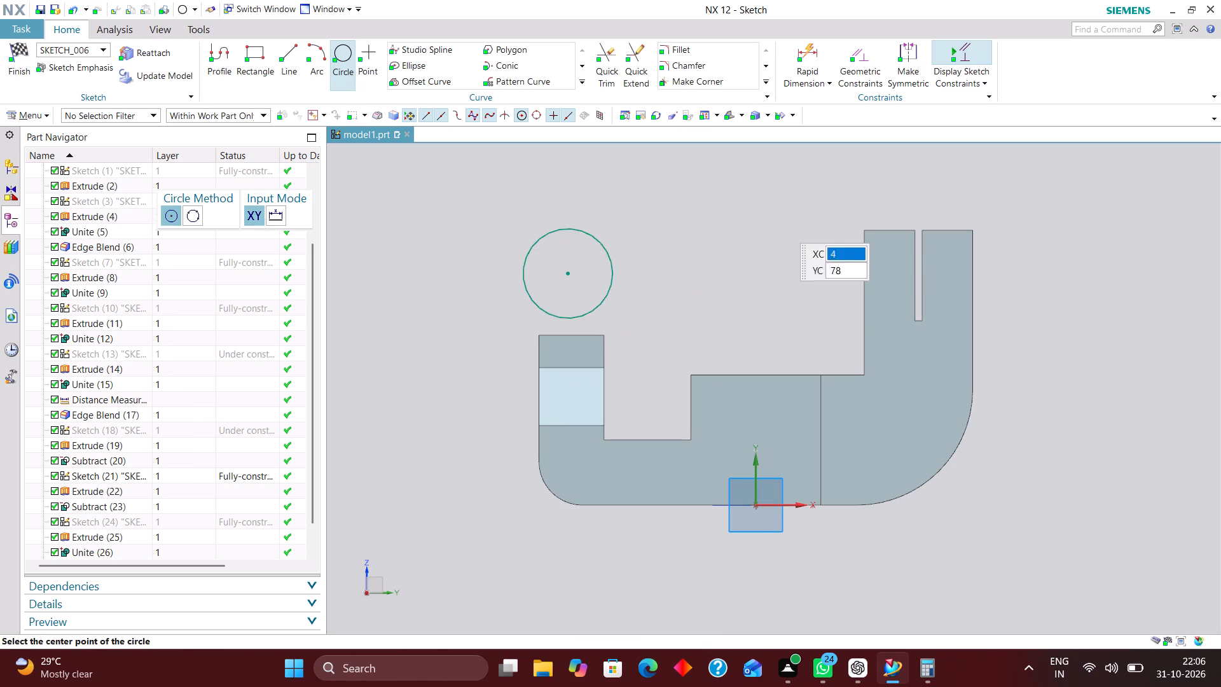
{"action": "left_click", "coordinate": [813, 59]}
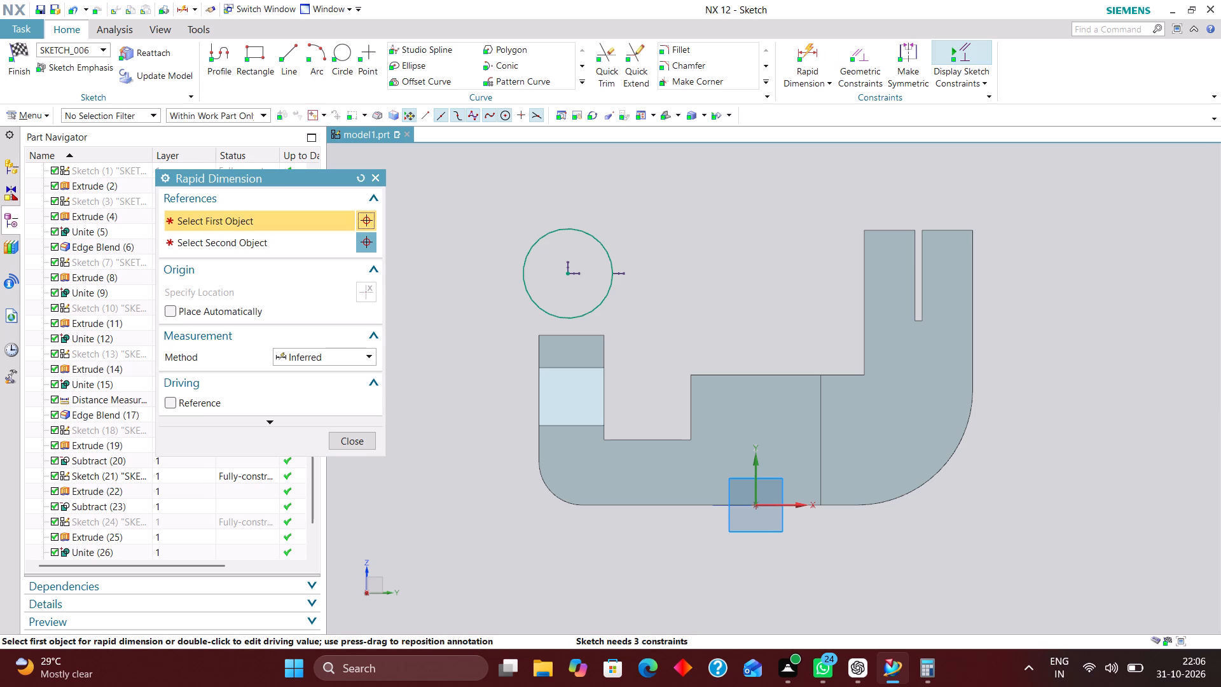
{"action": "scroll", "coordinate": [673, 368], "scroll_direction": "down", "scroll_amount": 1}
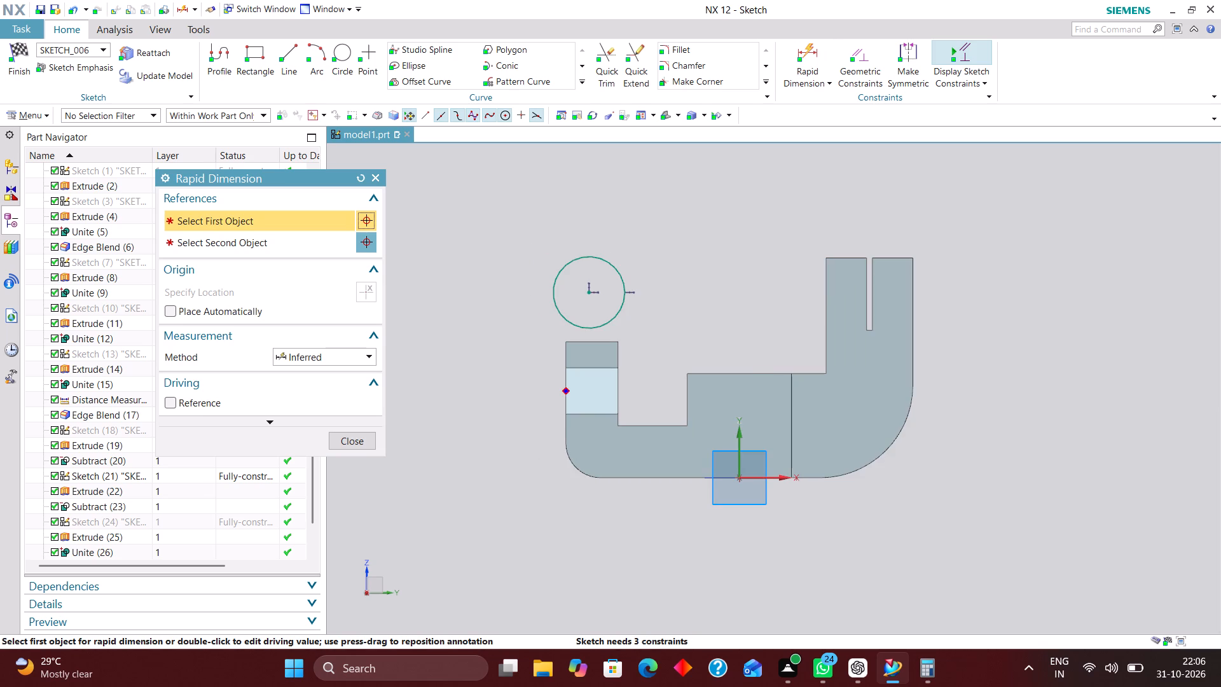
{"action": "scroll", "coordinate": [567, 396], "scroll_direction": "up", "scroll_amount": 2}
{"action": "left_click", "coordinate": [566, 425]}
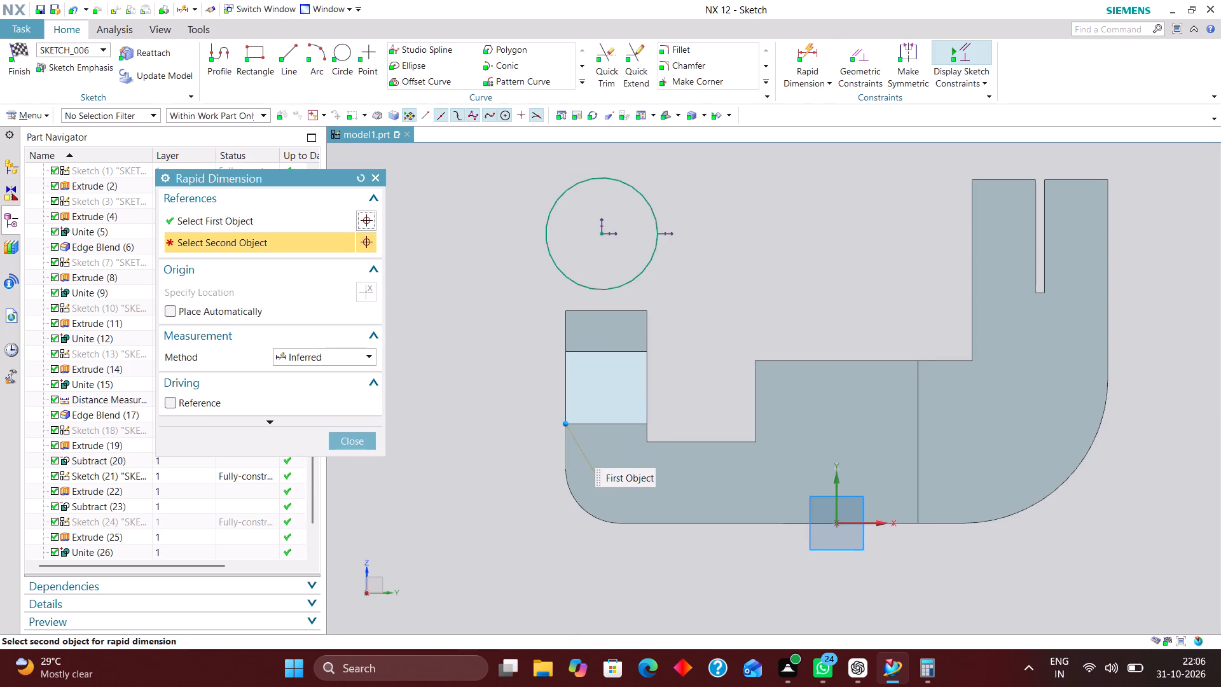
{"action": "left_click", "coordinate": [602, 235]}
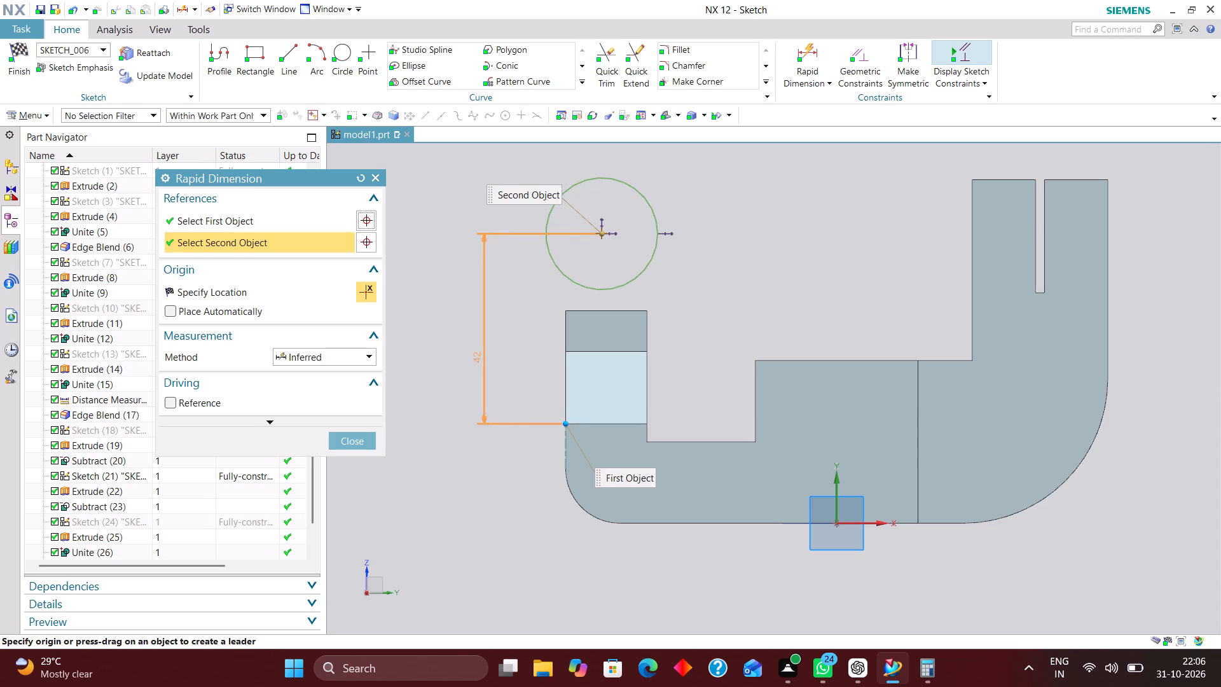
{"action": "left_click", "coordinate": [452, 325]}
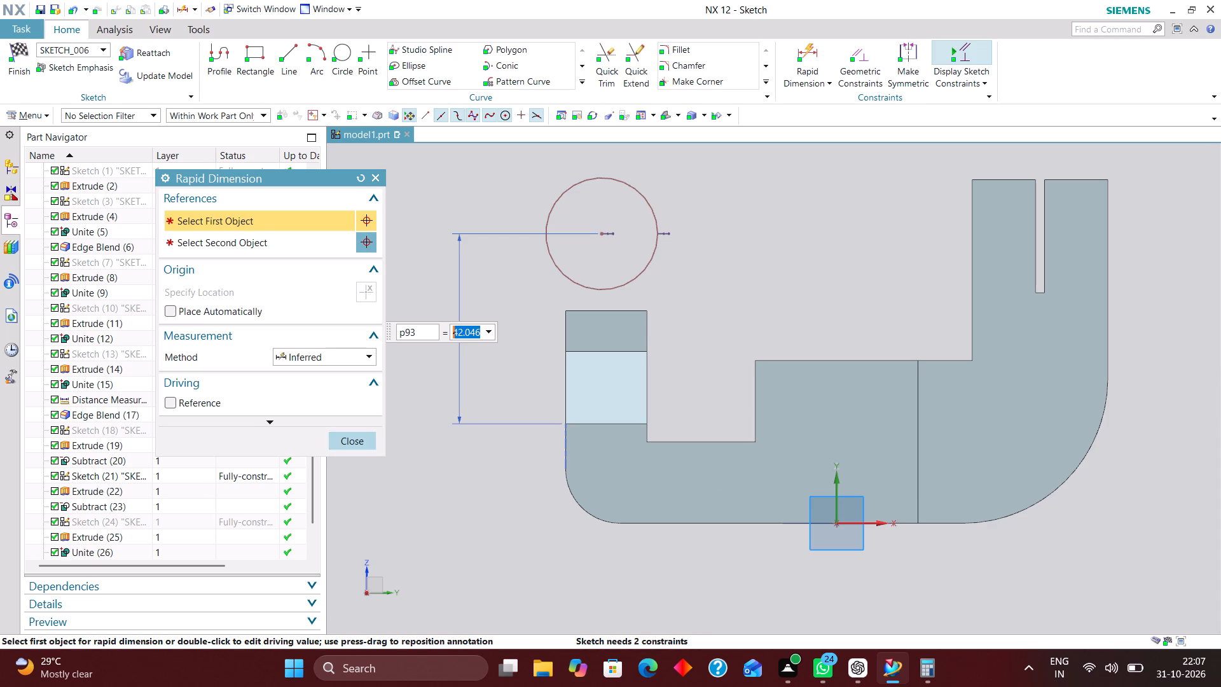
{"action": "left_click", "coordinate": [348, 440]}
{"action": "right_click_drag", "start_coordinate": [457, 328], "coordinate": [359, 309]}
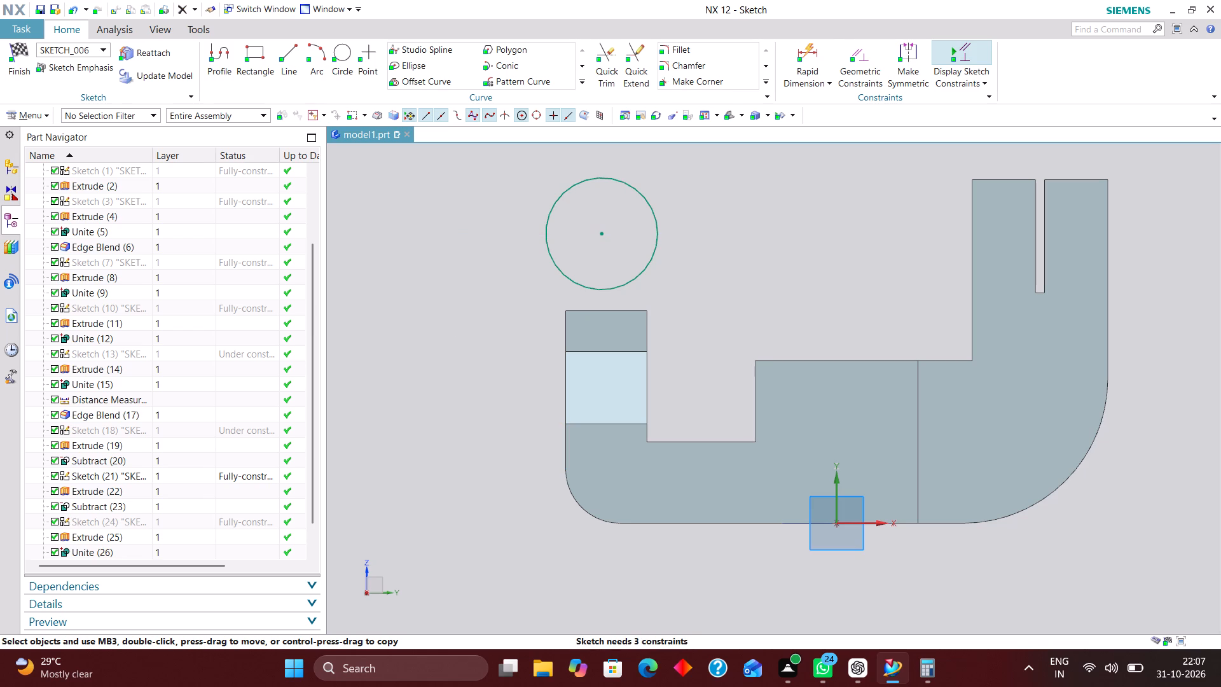
Dimension the height of the circle's centre above the part's bottom line and set it to 18+16+12 mm.
{"action": "left_click_drag", "start_coordinate": [808, 54], "coordinate": [810, 46]}
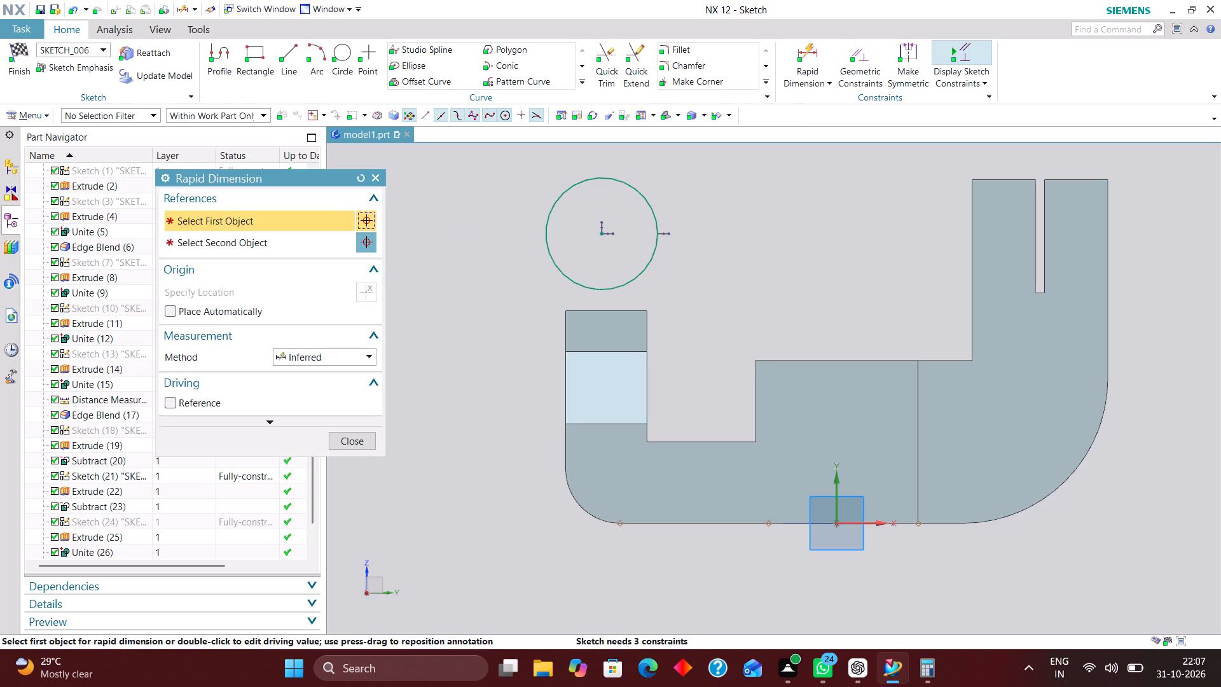
{"action": "left_click", "coordinate": [866, 521]}
{"action": "left_click", "coordinate": [603, 235]}
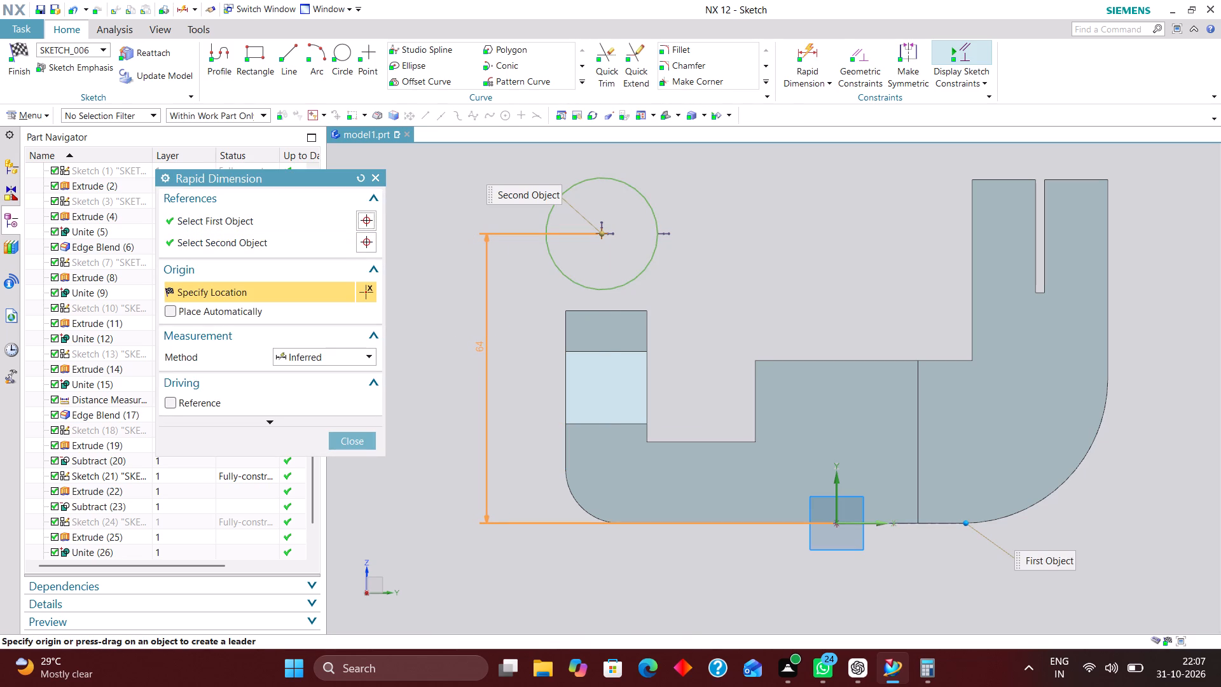
{"action": "left_click", "coordinate": [479, 347]}
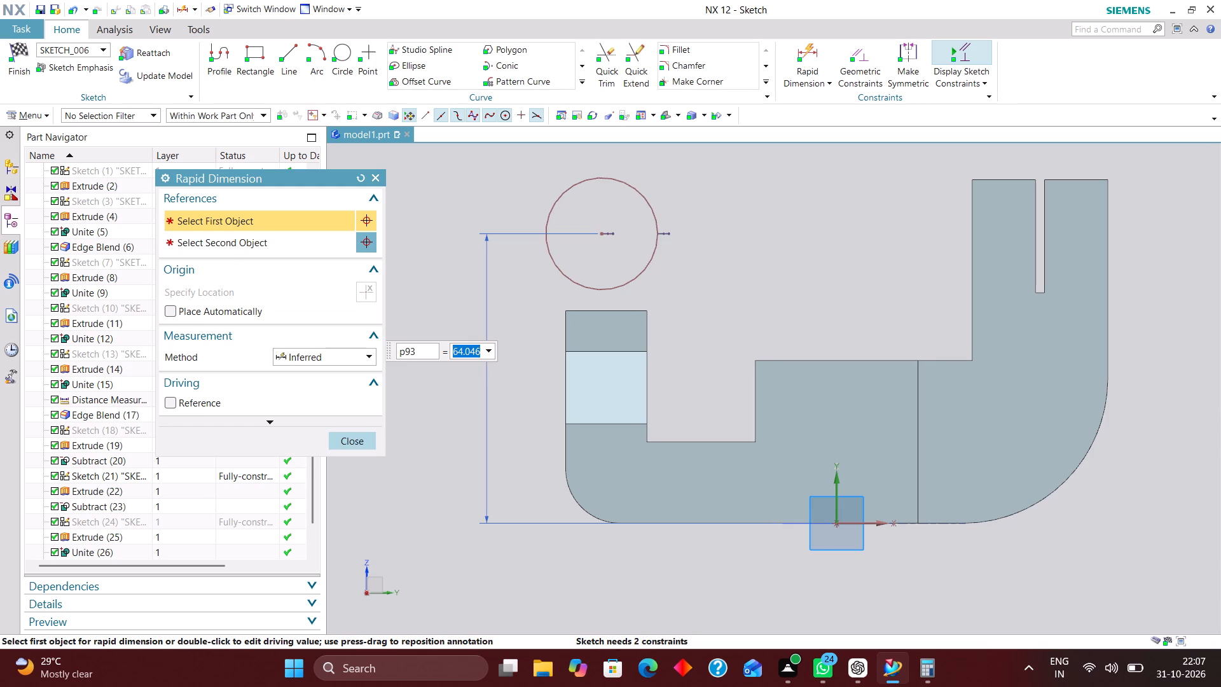
{"action": "left_click", "coordinate": [354, 437]}
{"action": "double_click", "coordinate": [481, 345]}
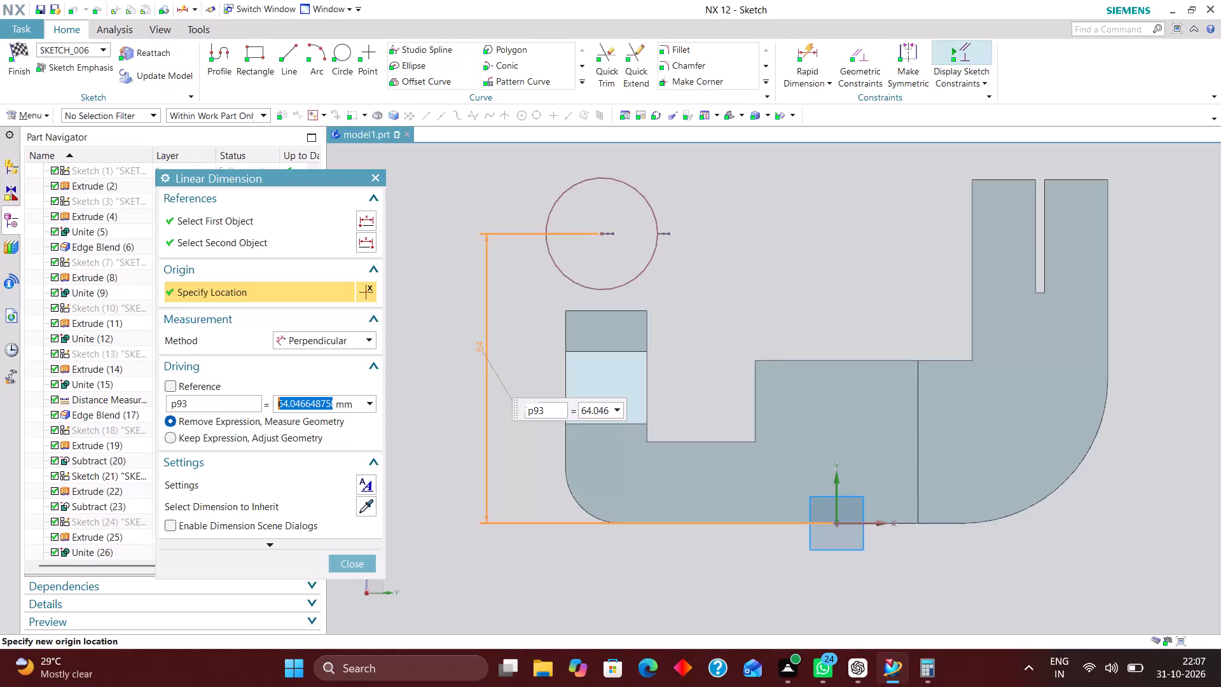
{"action": "type", "text": "18+1"}
{"action": "type", "text": "6+"}
{"action": "type", "text": "12"}
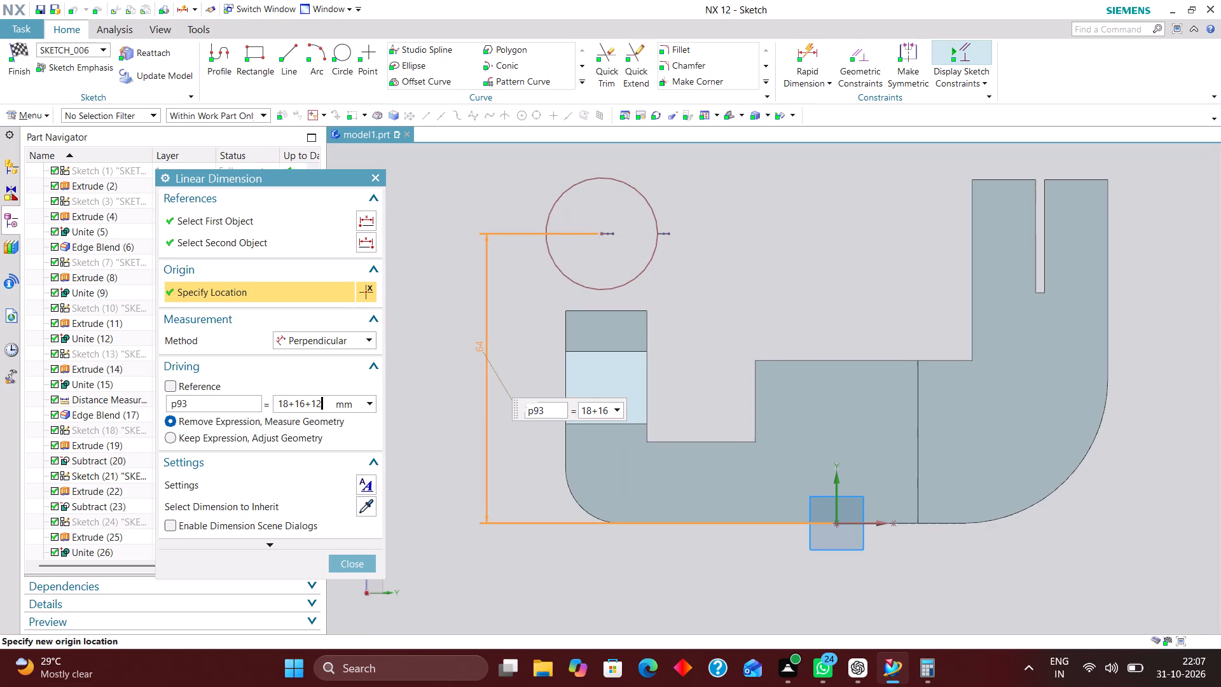
{"action": "key", "text": "Return"}
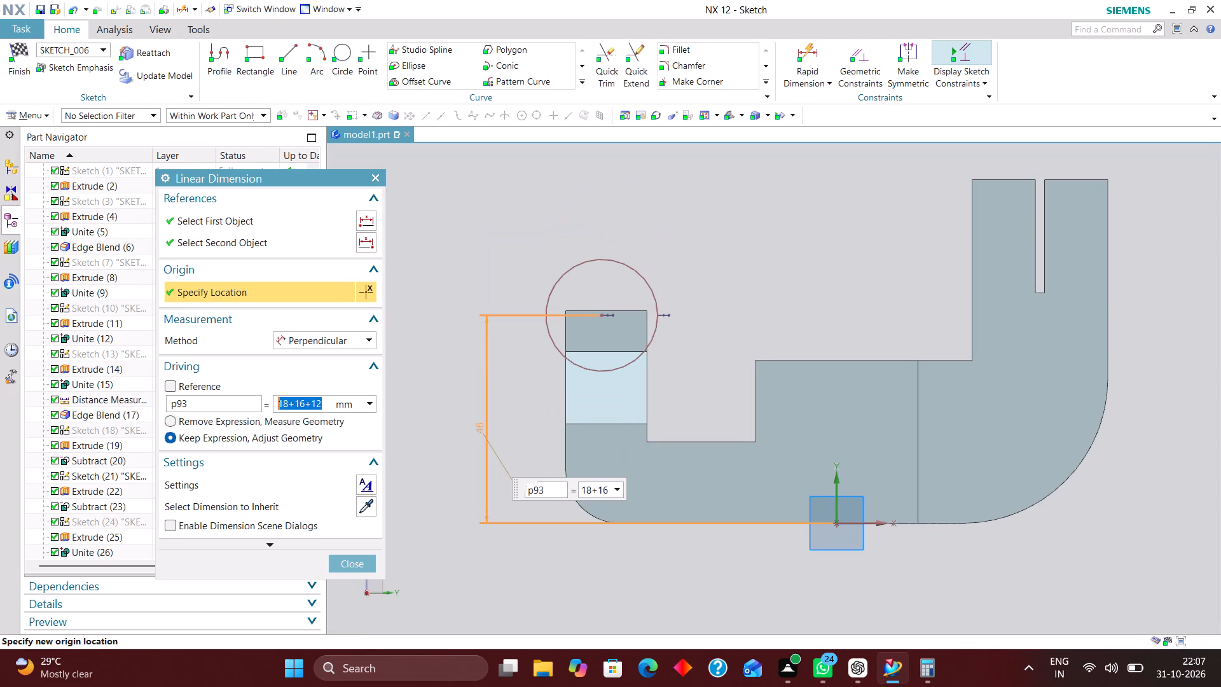
{"action": "left_click", "coordinate": [354, 564]}
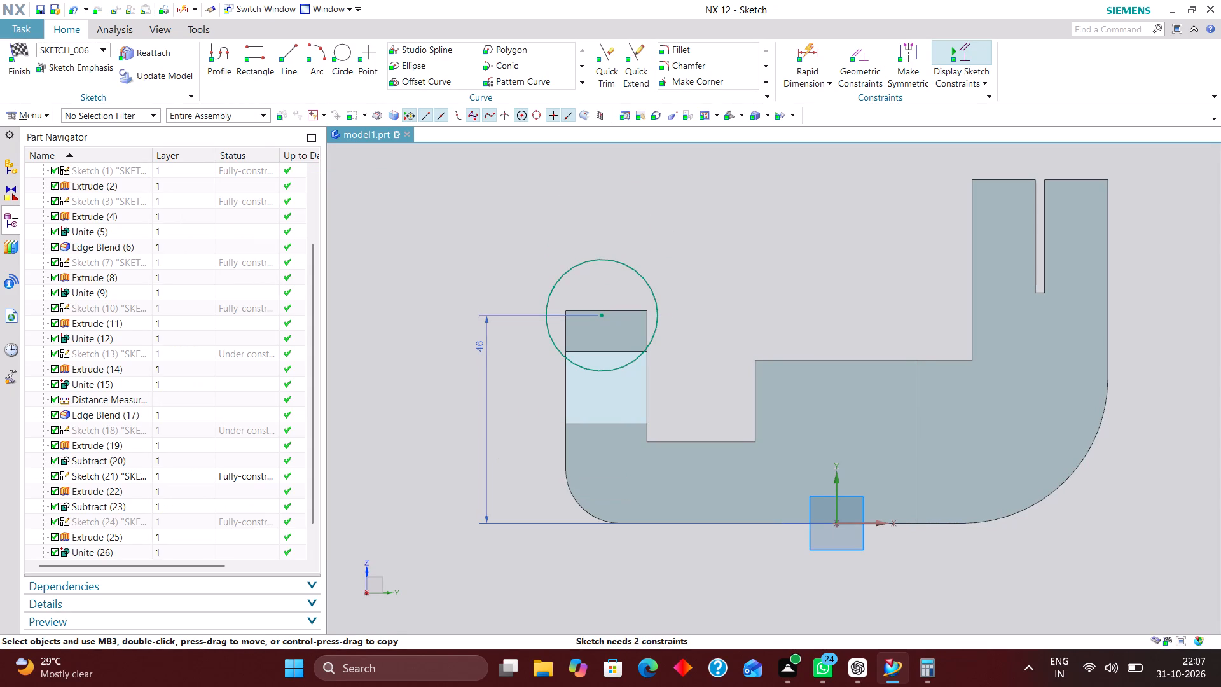
Add a diametral dimension to the circle and set it to 18 mm.
{"action": "left_click", "coordinate": [805, 42]}
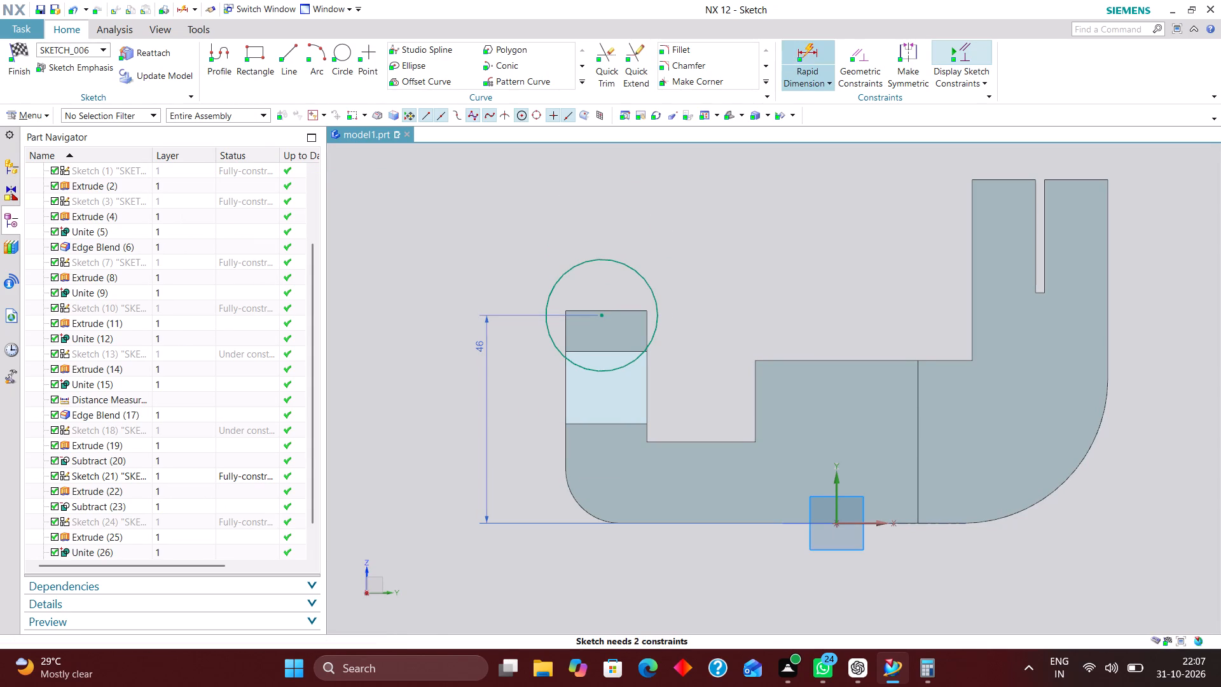
{"action": "left_click", "coordinate": [334, 355]}
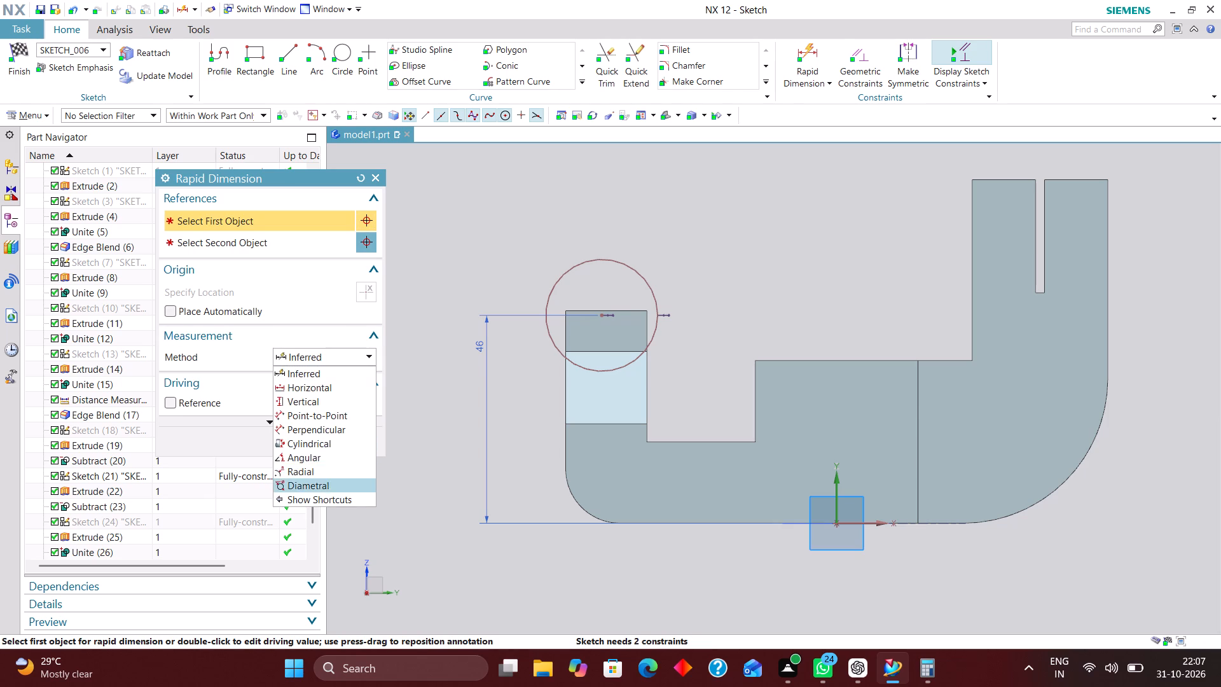
{"action": "left_click", "coordinate": [322, 483]}
{"action": "left_click", "coordinate": [629, 269]}
{"action": "left_click", "coordinate": [658, 217]}
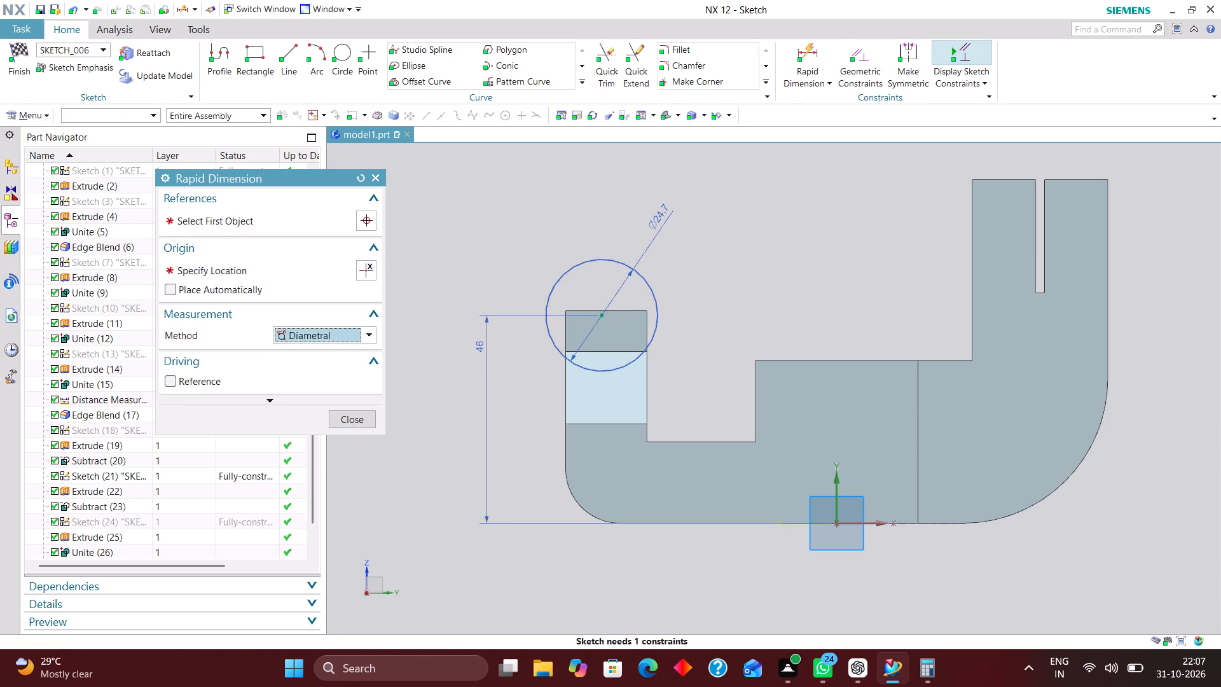
{"action": "type", "text": "18"}
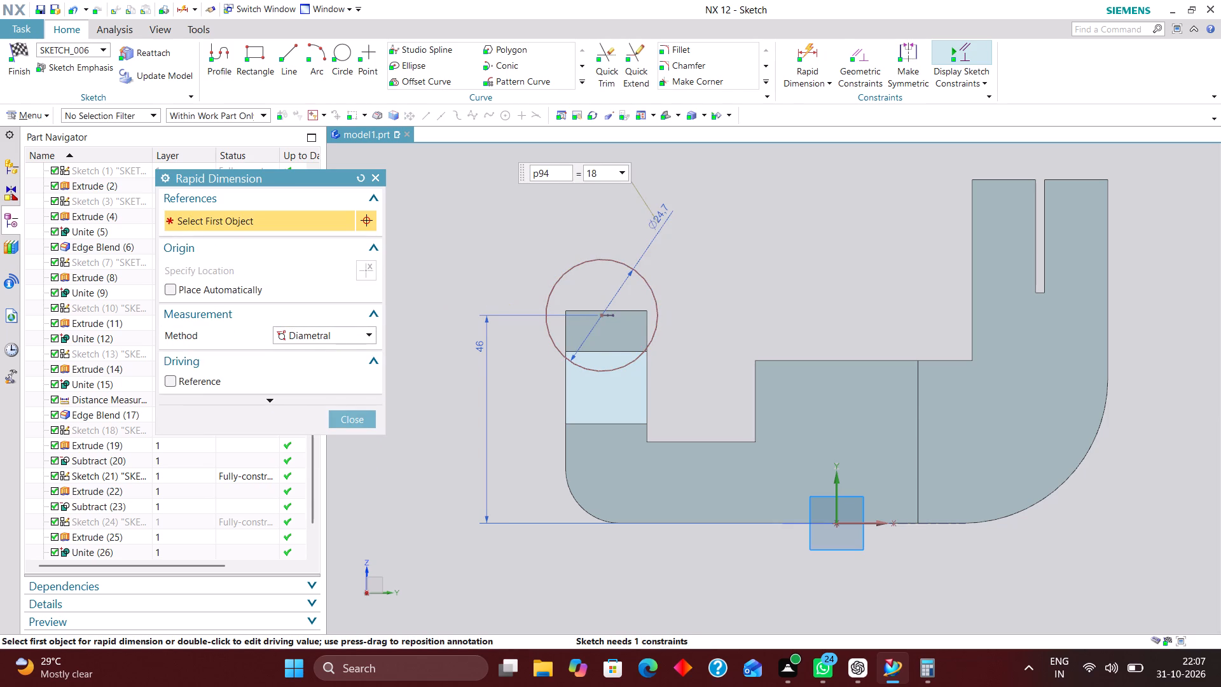
{"action": "key", "text": "Return"}
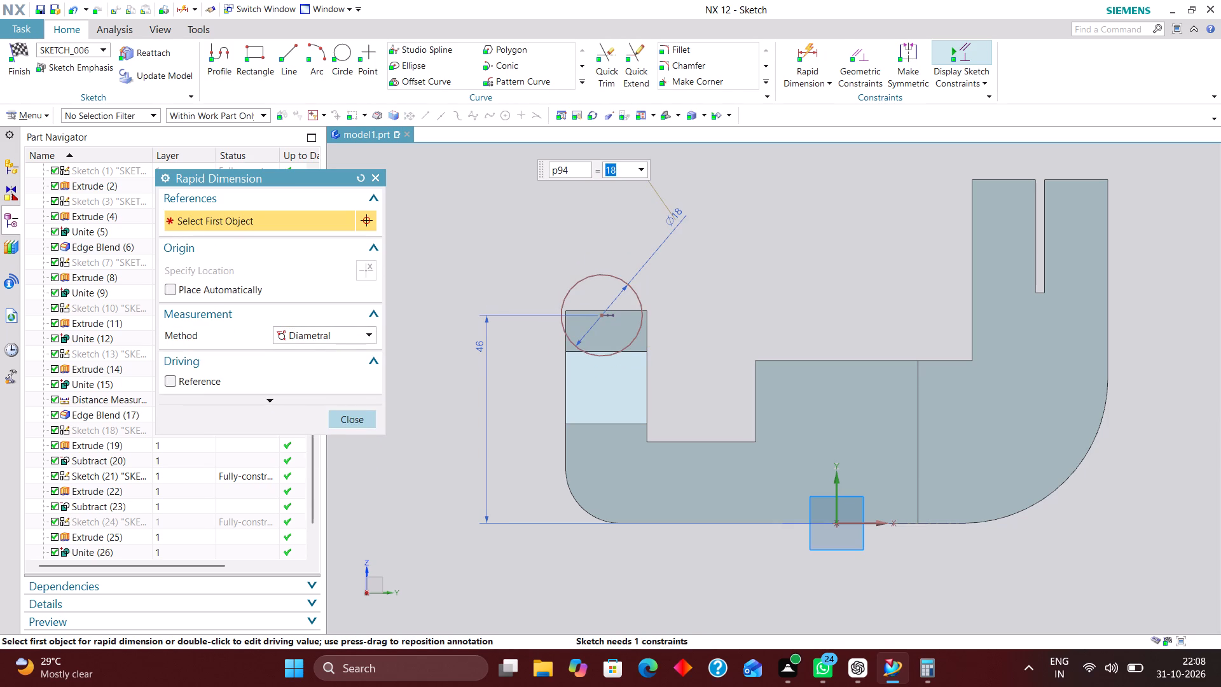
{"action": "left_click", "coordinate": [364, 420]}
Dimension the horizontal distance between the circle's centre and the sketch's vertical axis.
{"action": "left_click", "coordinate": [809, 48]}
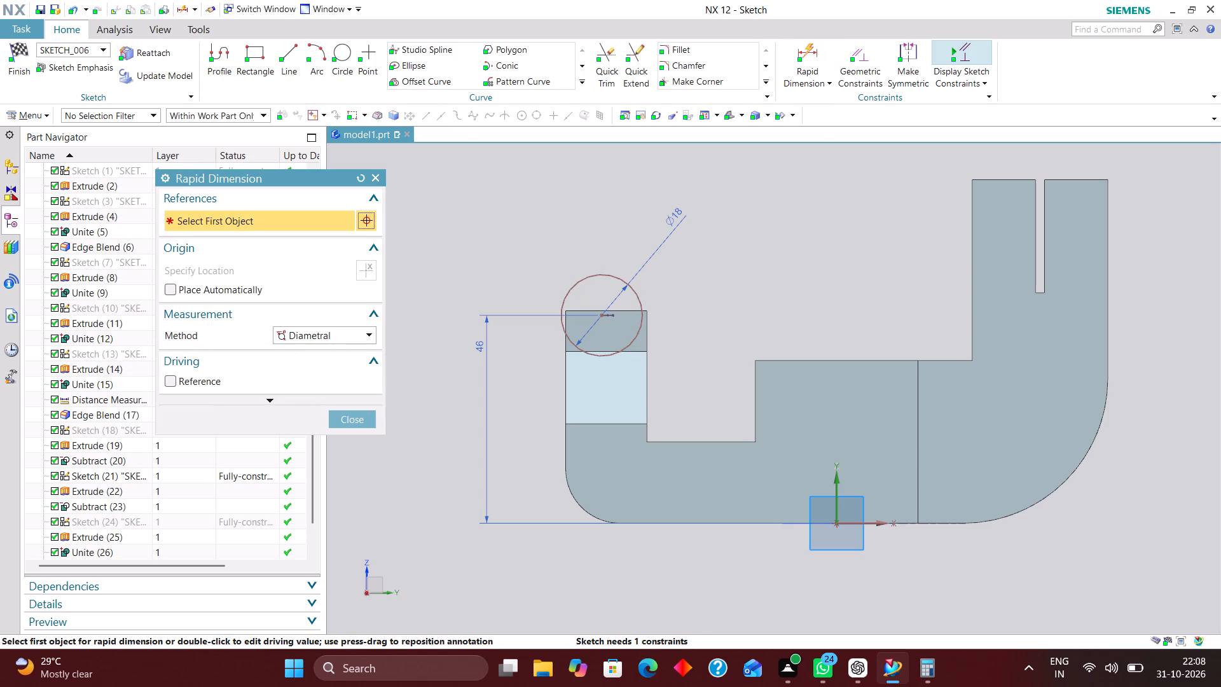
{"action": "left_click", "coordinate": [347, 328]}
{"action": "left_click", "coordinate": [346, 350]}
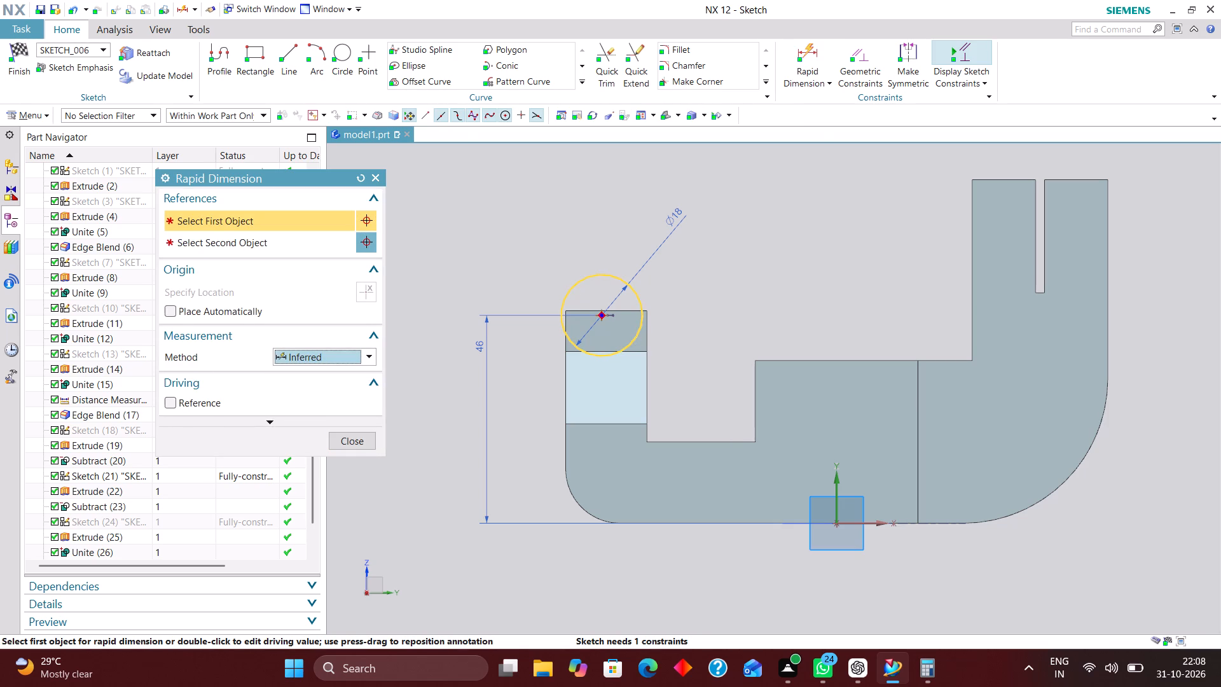
{"action": "left_click", "coordinate": [599, 317]}
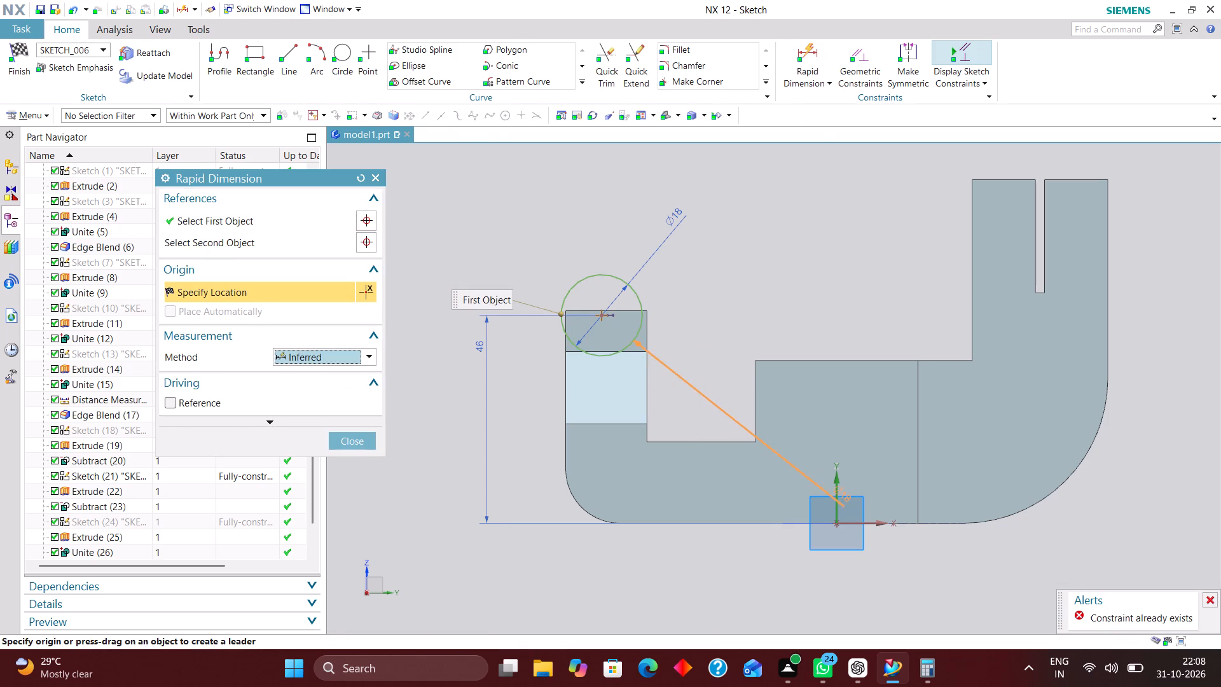
{"action": "left_click", "coordinate": [838, 493]}
{"action": "left_click", "coordinate": [758, 586]}
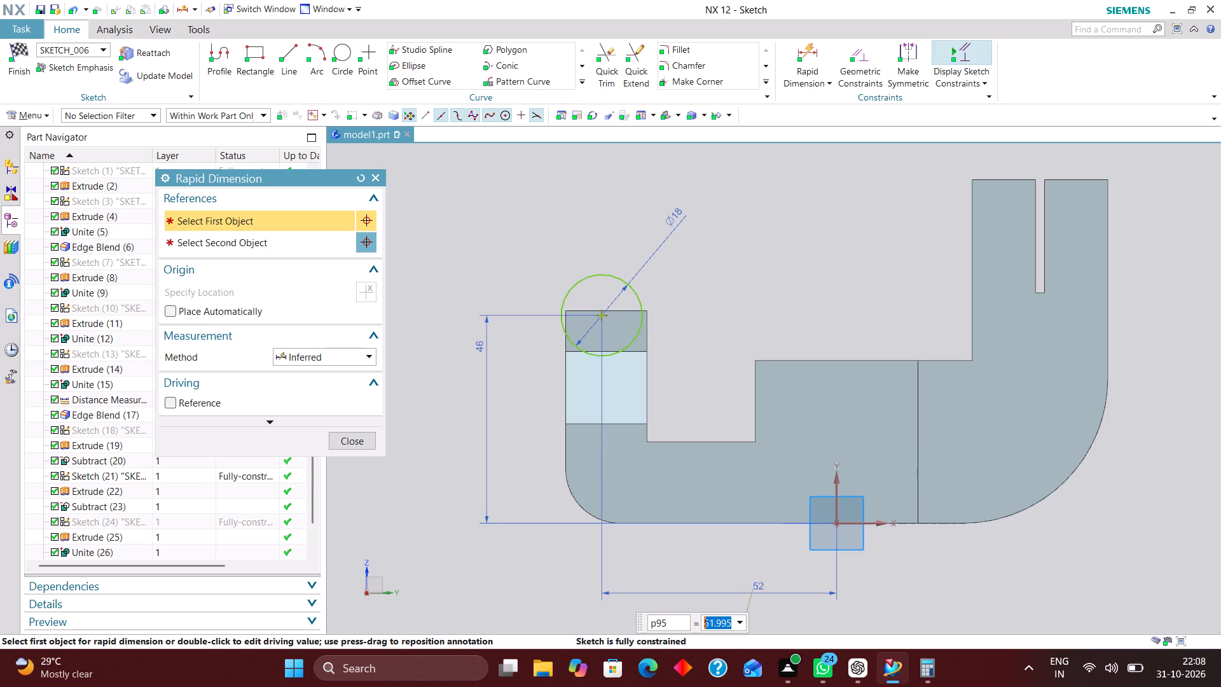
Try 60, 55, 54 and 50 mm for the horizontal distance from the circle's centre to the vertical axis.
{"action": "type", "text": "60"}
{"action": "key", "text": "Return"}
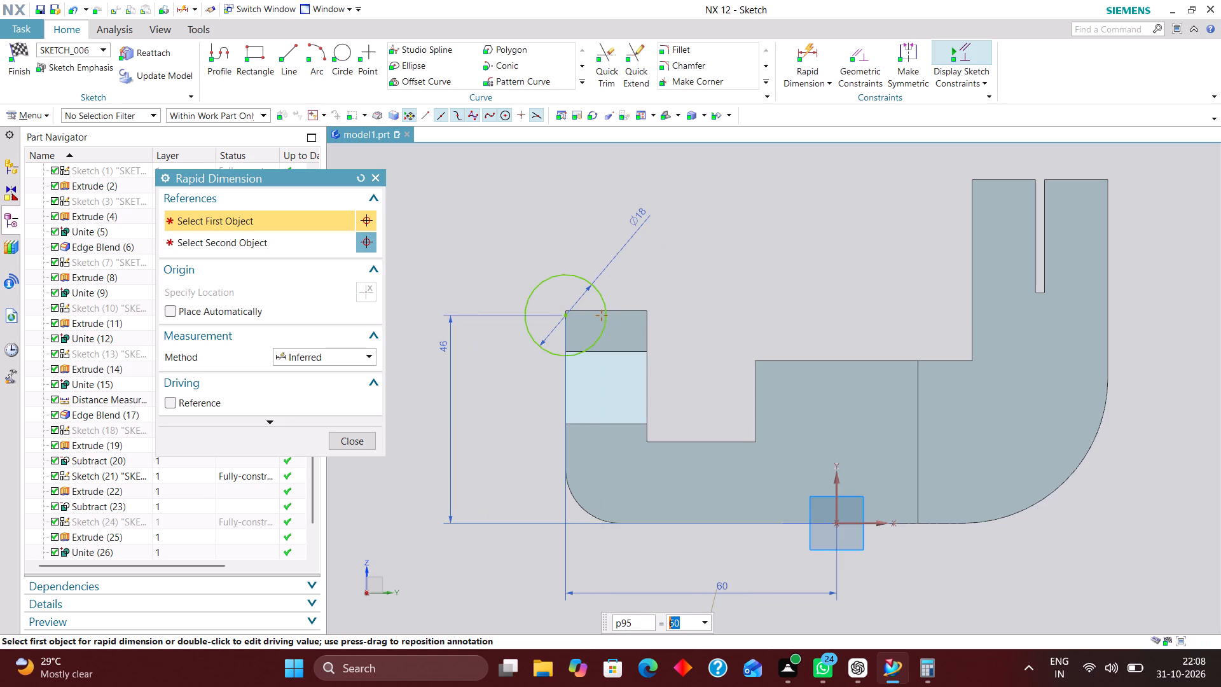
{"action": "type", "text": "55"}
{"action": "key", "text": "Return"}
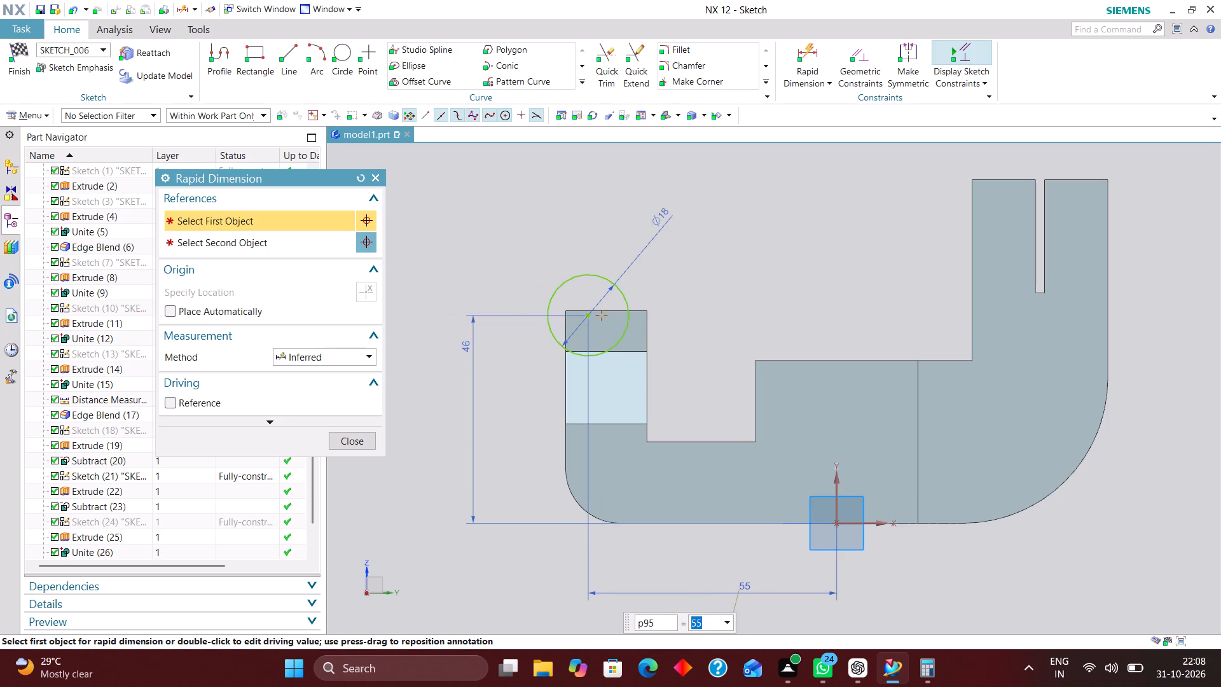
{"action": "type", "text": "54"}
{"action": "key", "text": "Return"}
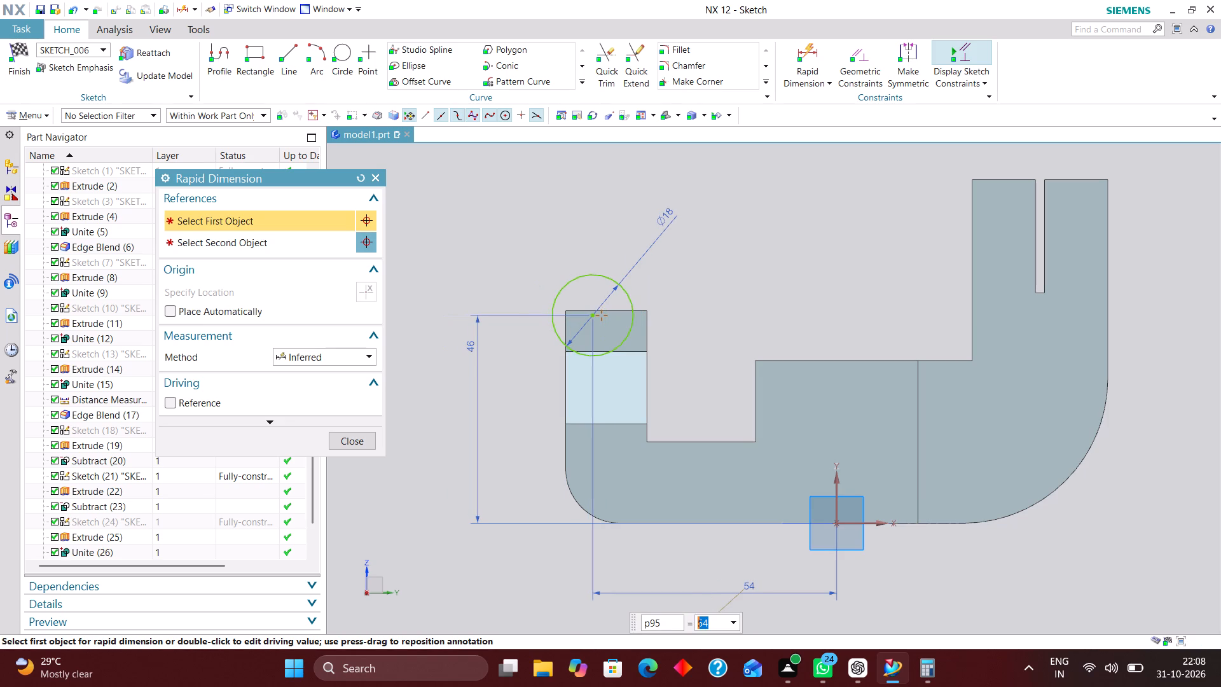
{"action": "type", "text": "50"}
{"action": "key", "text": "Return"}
Set the circle centre's horizontal distance to 51 mm and check the circle's fit against both sides of the short upright.
{"action": "key", "text": "5"}
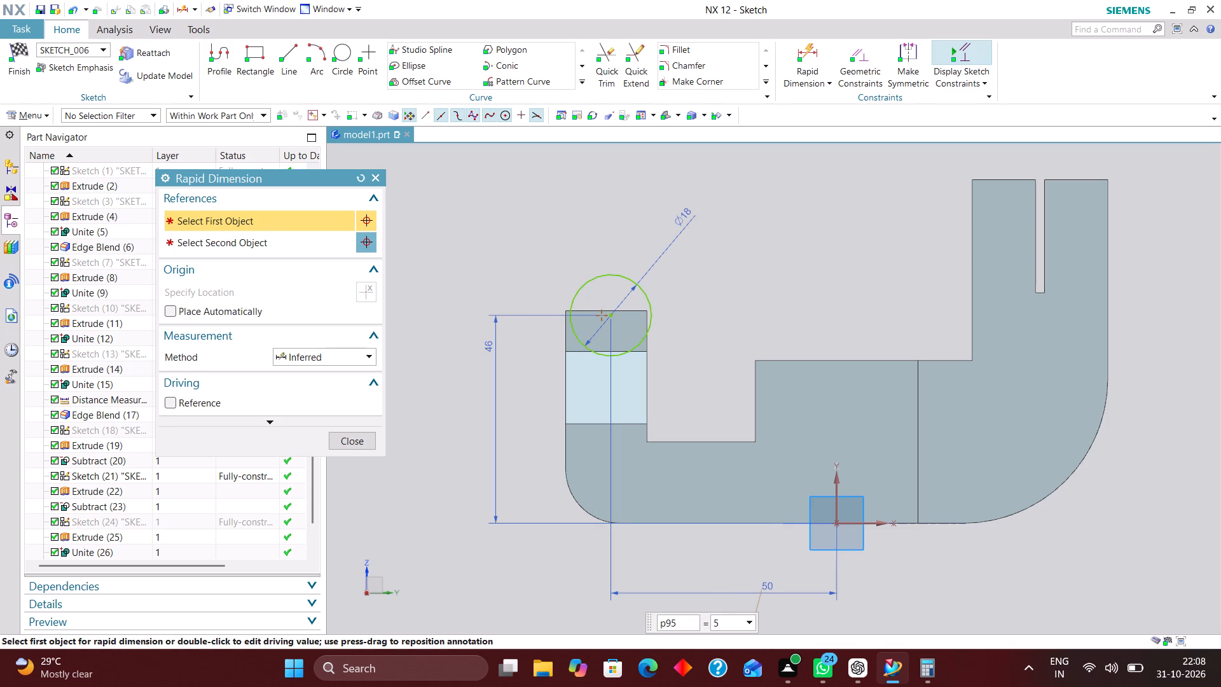
{"action": "key", "text": "1"}
{"action": "key", "text": "Return"}
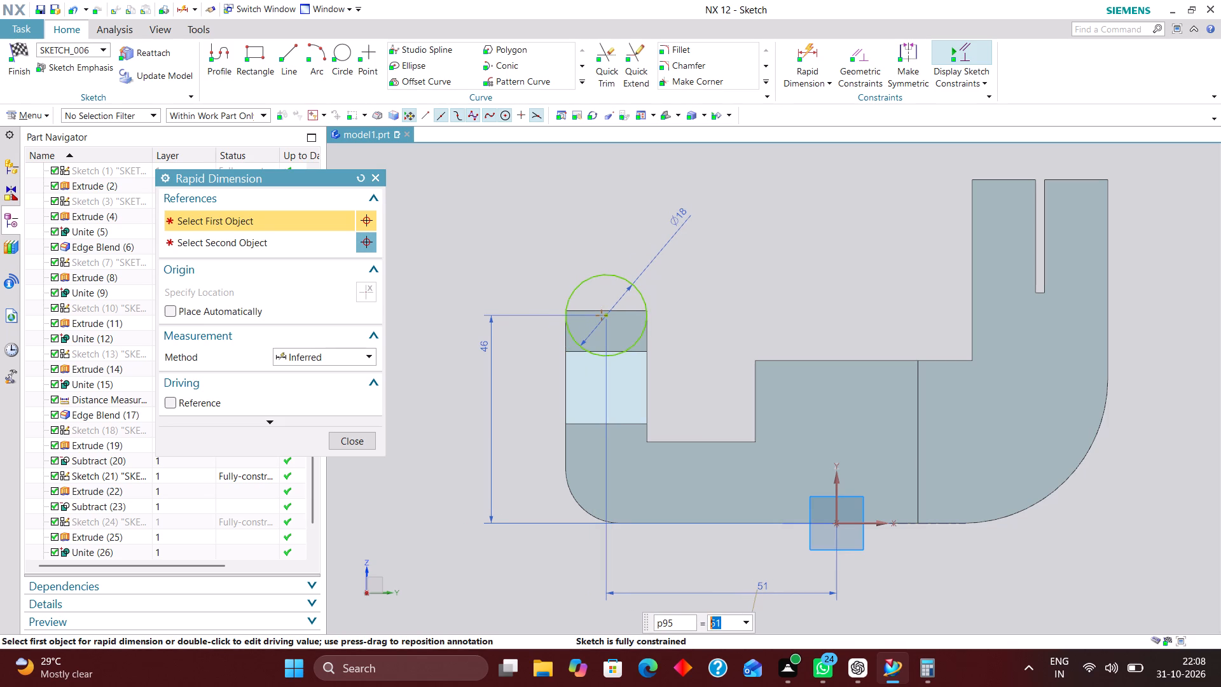
{"action": "left_click", "coordinate": [364, 439]}
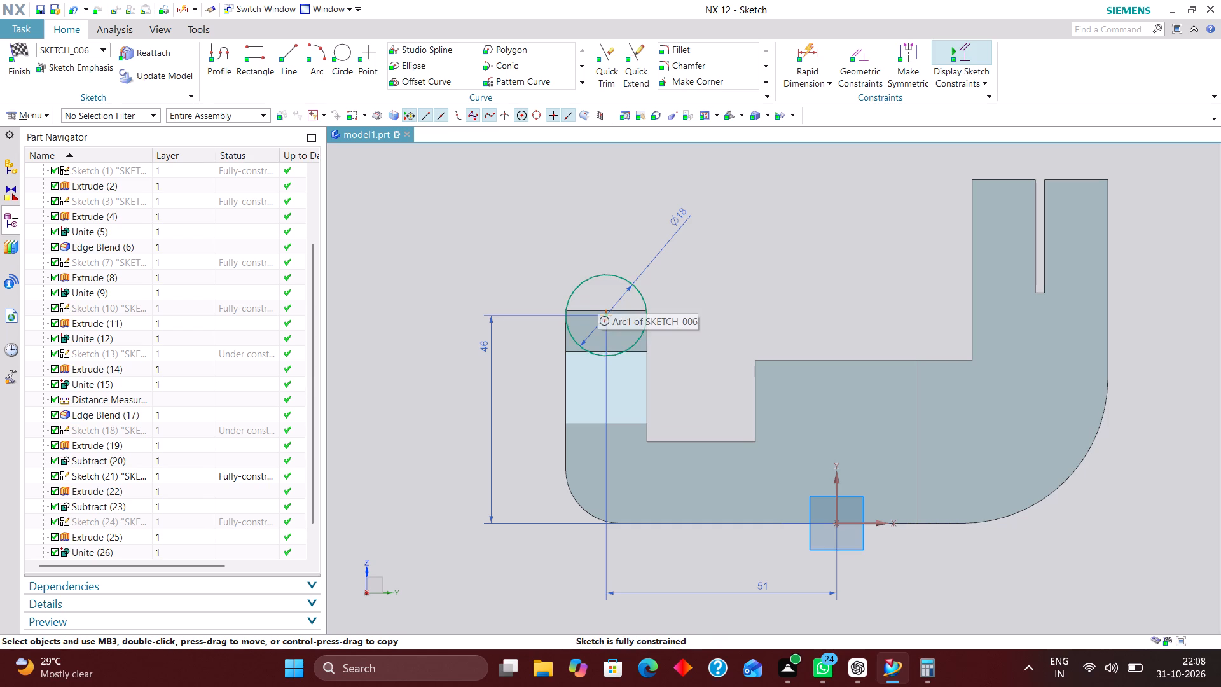
{"action": "scroll", "coordinate": [569, 316], "scroll_direction": "up", "scroll_amount": 6}
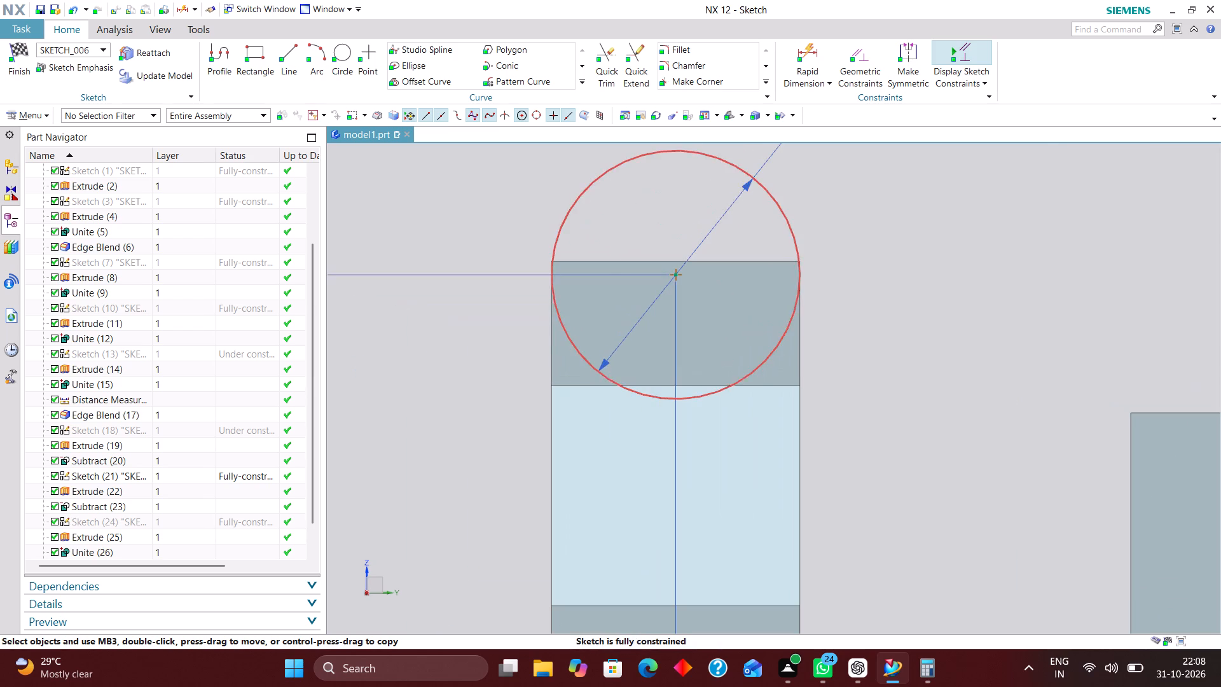
{"action": "scroll", "coordinate": [559, 232], "scroll_direction": "down", "scroll_amount": 4}
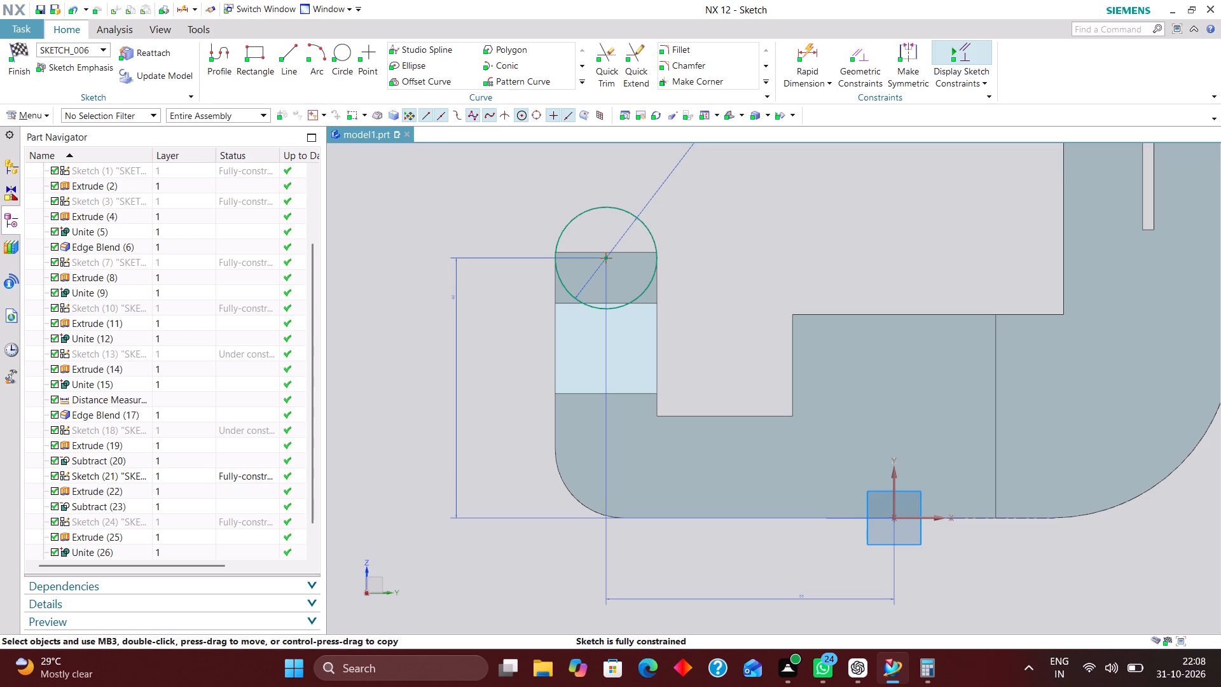
Switch to Calculator and add 18 + 16 + 12 to check the circle centre's height, then close it.
{"action": "left_click", "coordinate": [935, 665]}
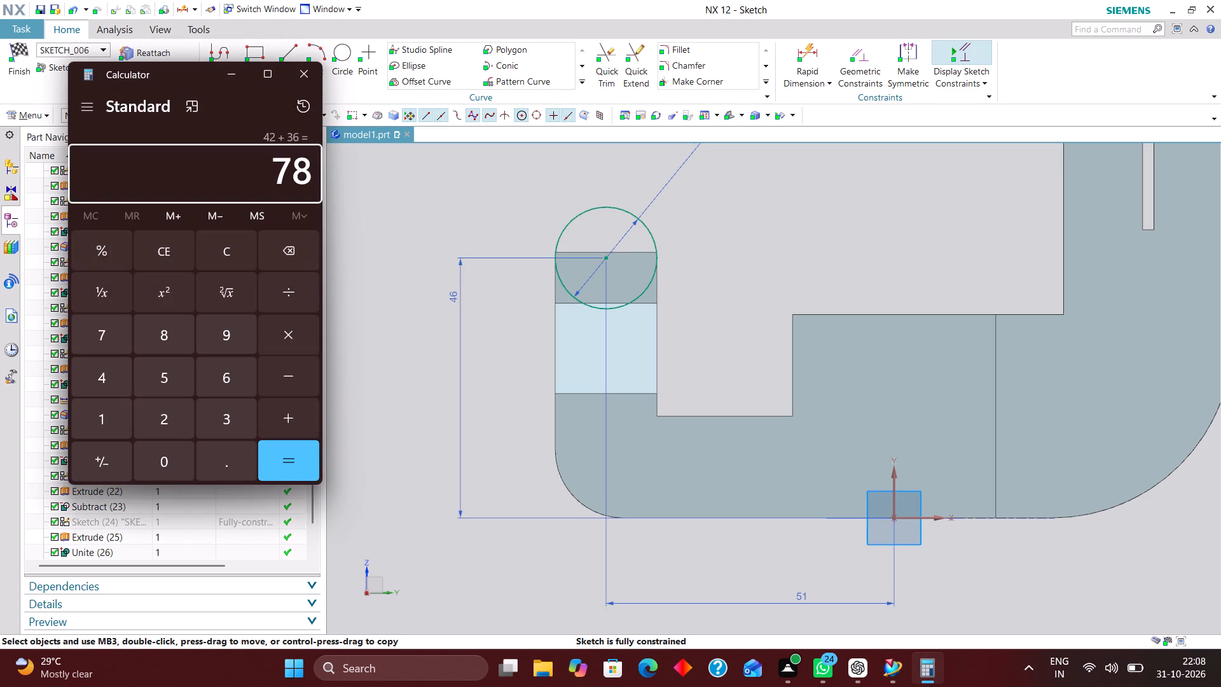
{"action": "left_click", "coordinate": [229, 250]}
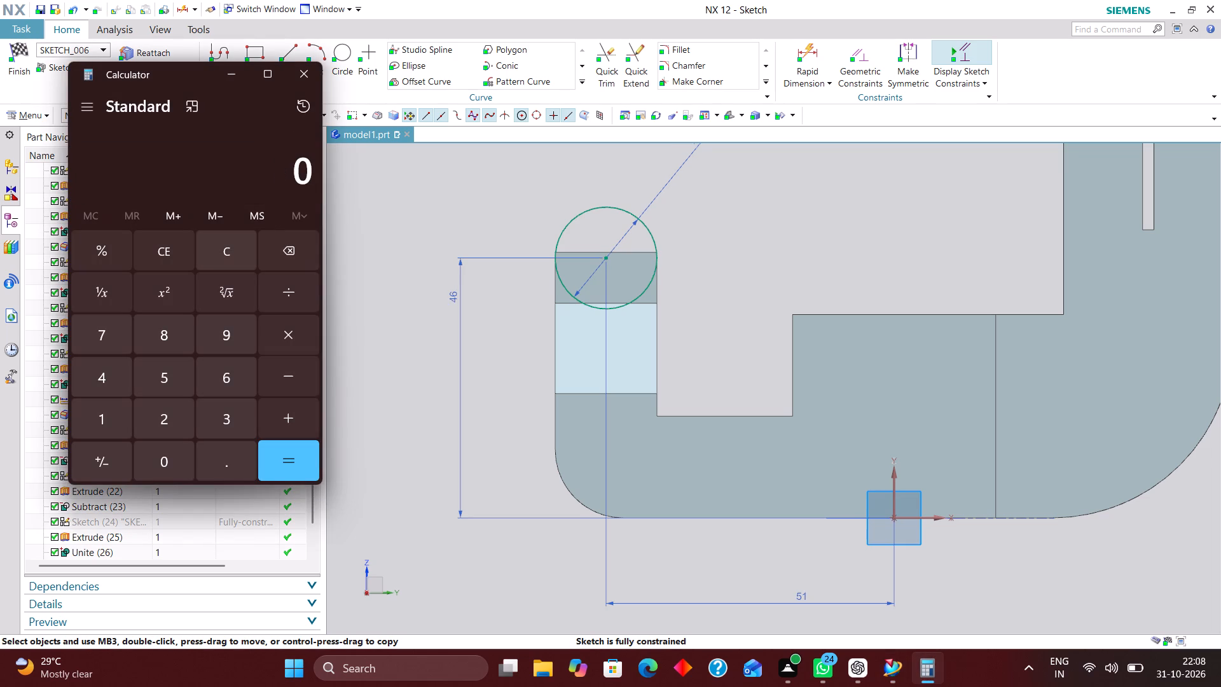
{"action": "type", "text": "18+"}
{"action": "type", "text": "16+"}
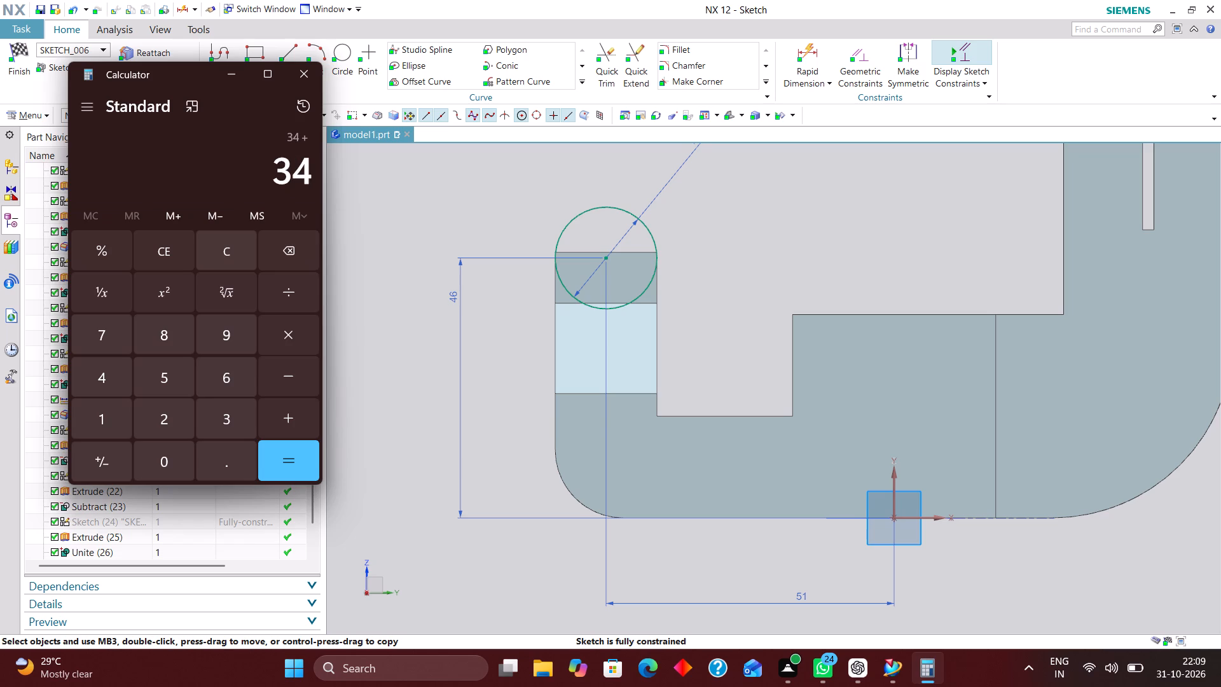
{"action": "type", "text": "12"}
{"action": "key", "text": "Return"}
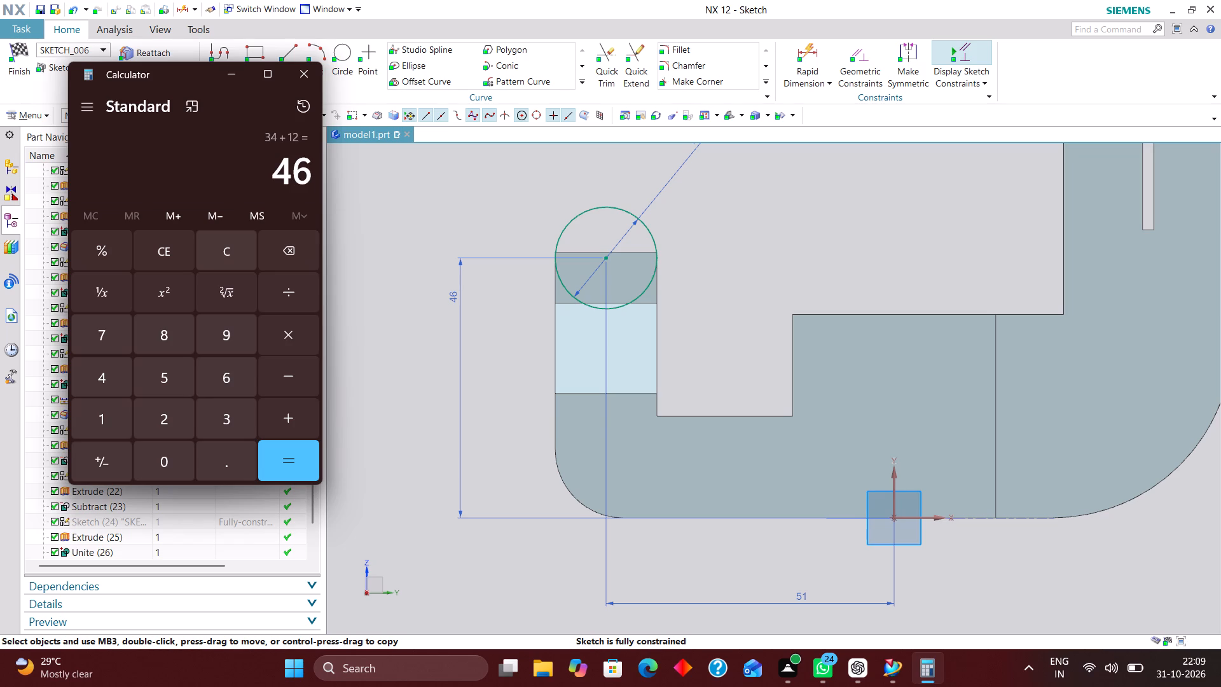
{"action": "left_click", "coordinate": [291, 454]}
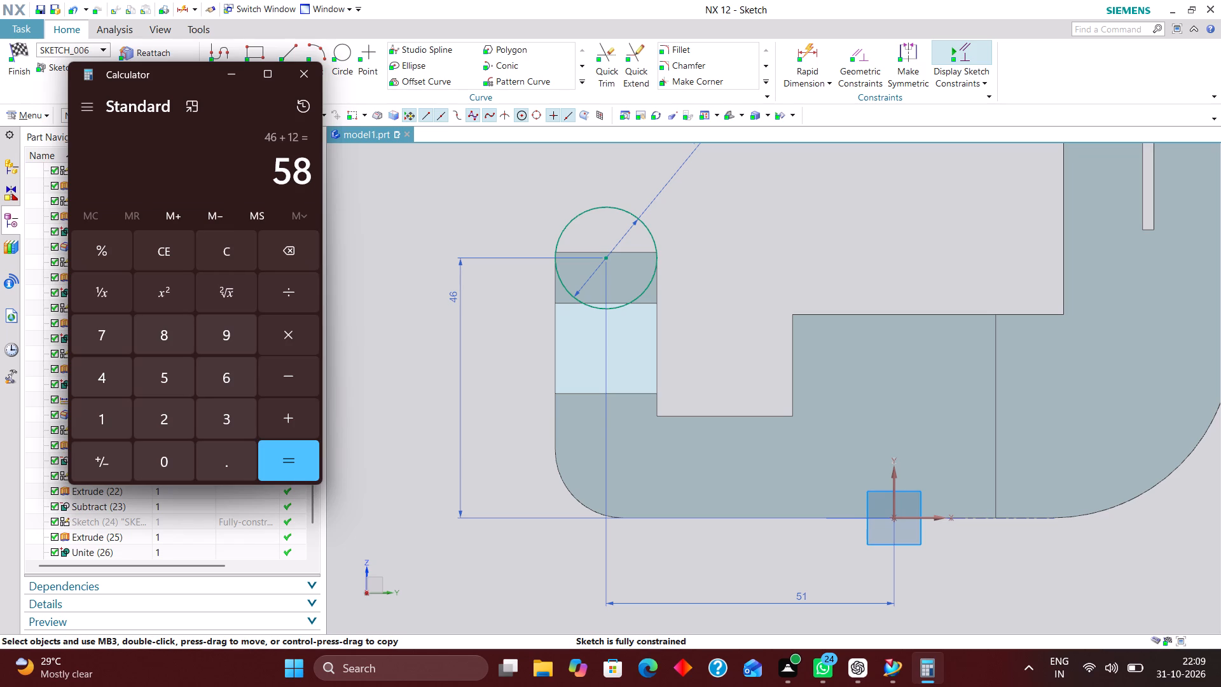
{"action": "left_click", "coordinate": [242, 247]}
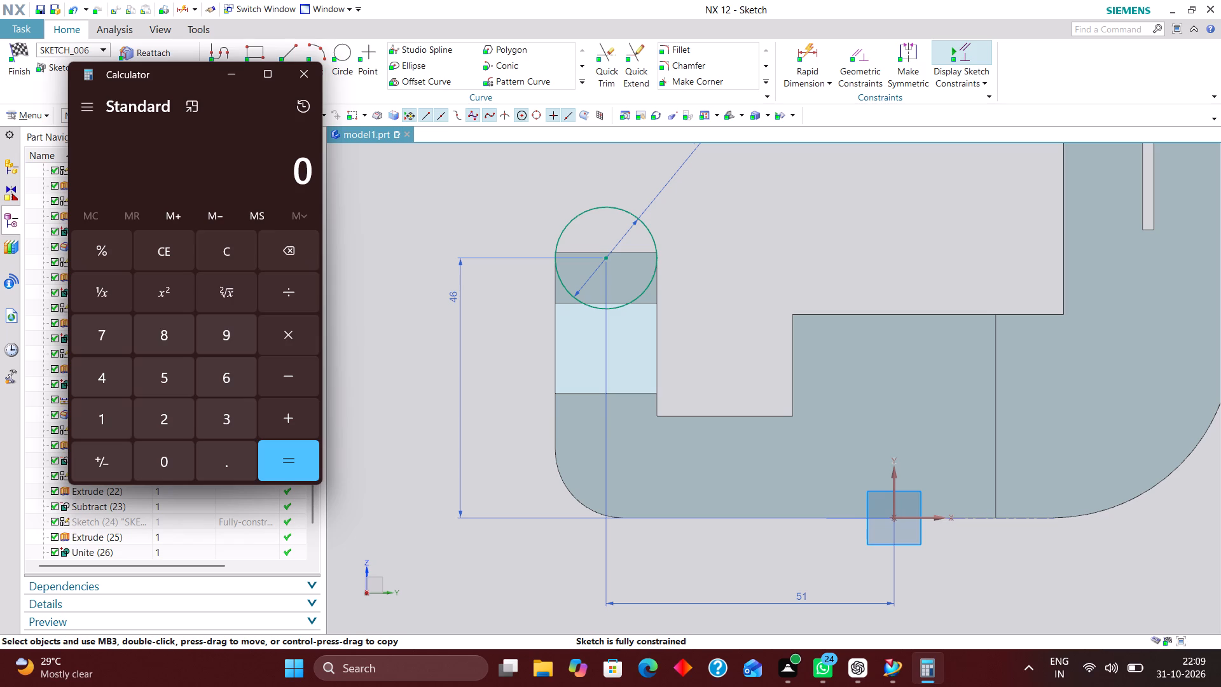
{"action": "type", "text": "18+"}
{"action": "type", "text": "16+"}
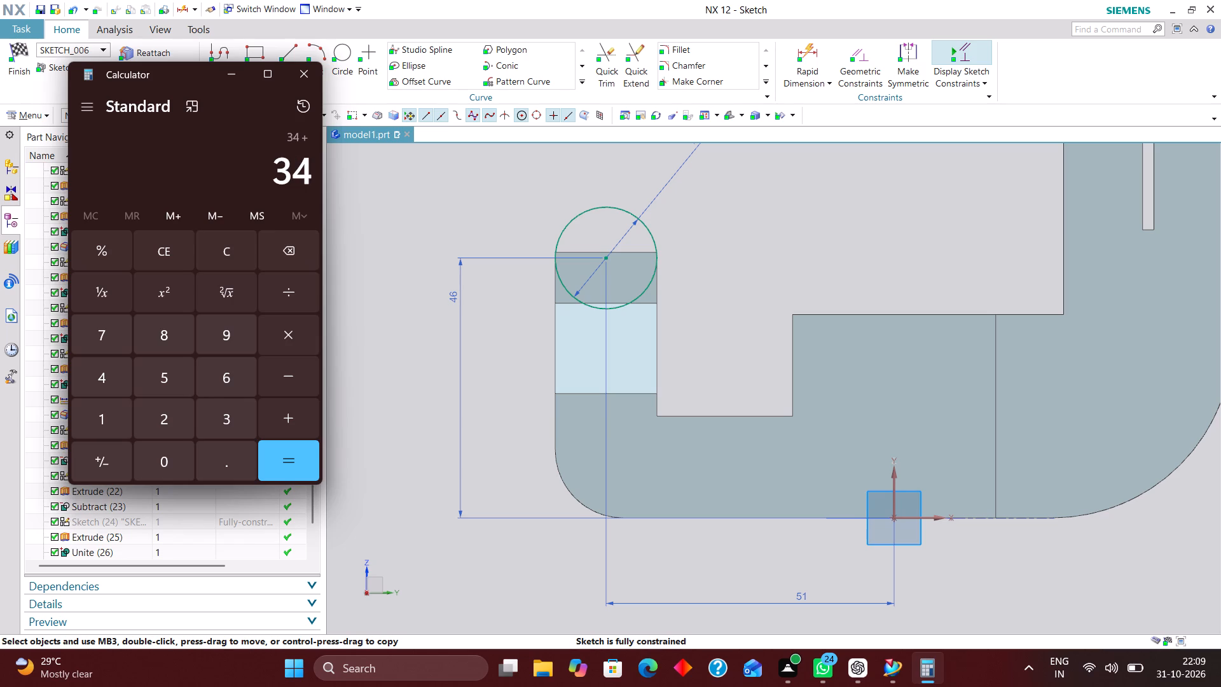
{"action": "type", "text": "12"}
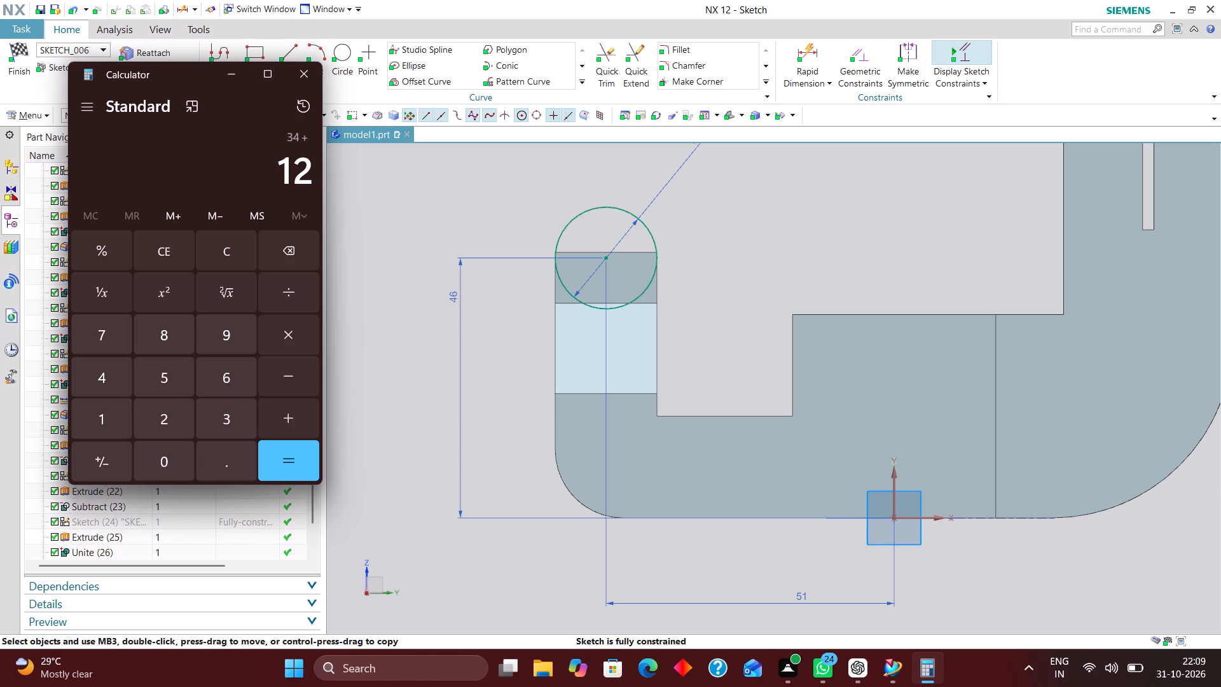
{"action": "key", "text": "Return"}
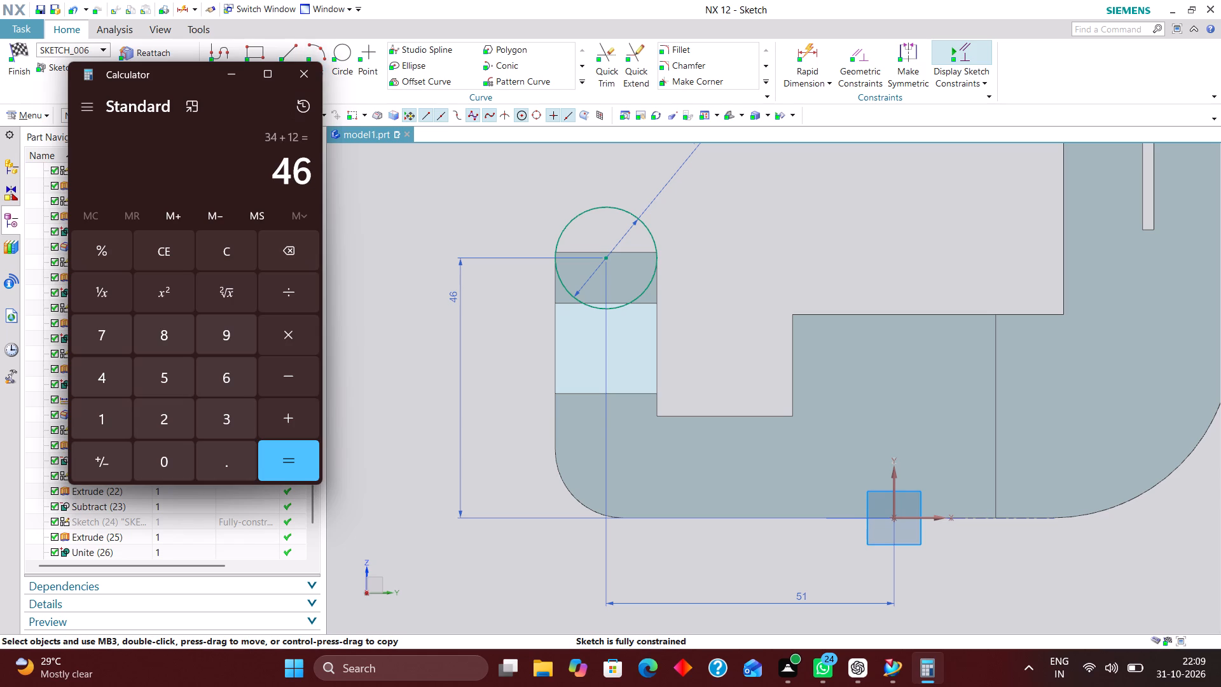
{"action": "left_click", "coordinate": [304, 72]}
Reposition the text of the circle centre's vertical height dimension lower along its dimension line.
{"action": "left_click_drag", "start_coordinate": [448, 296], "coordinate": [444, 335]}
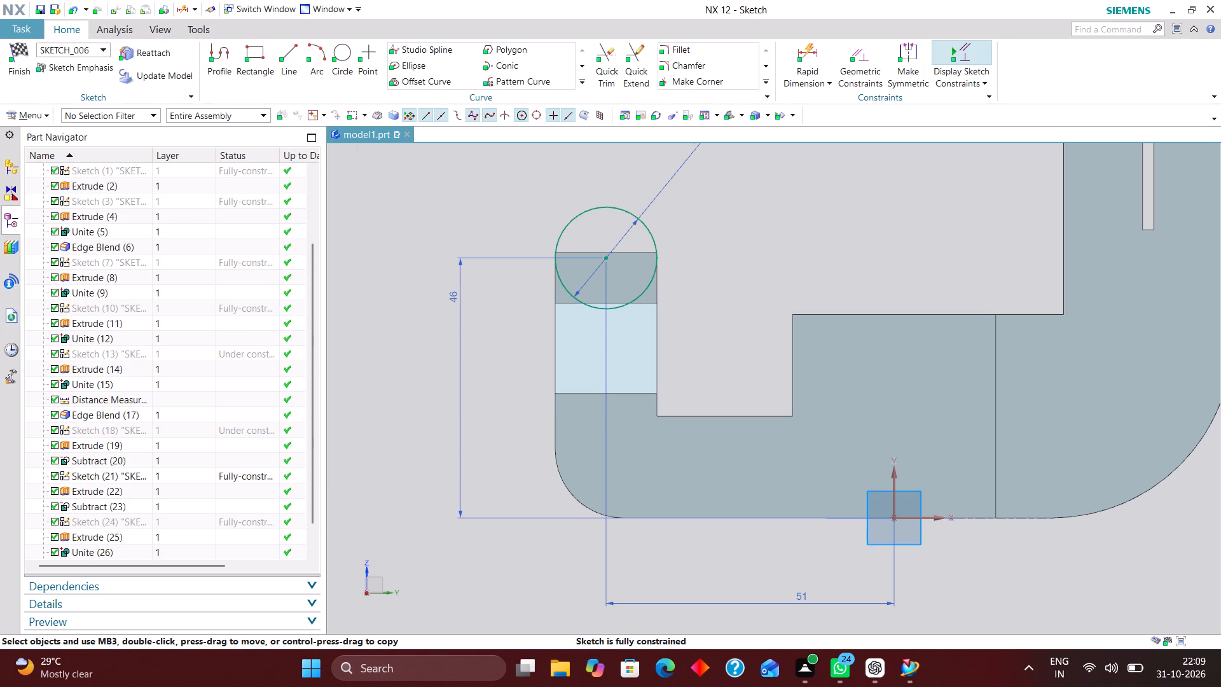
{"action": "left_click_drag", "start_coordinate": [453, 291], "coordinate": [450, 405]}
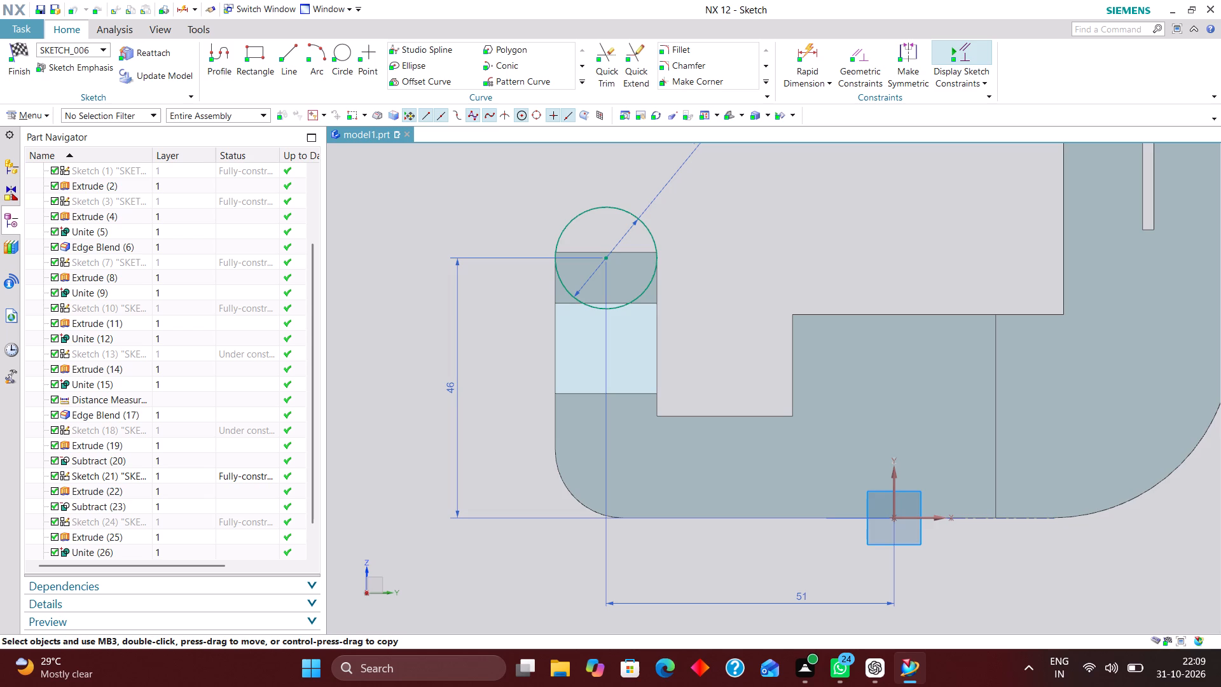
Sketch a vertical line on each side of the circle and join their lower ends with a horizontal line about 23.5 mm long.
{"action": "scroll", "coordinate": [625, 258], "scroll_direction": "up", "scroll_amount": 2}
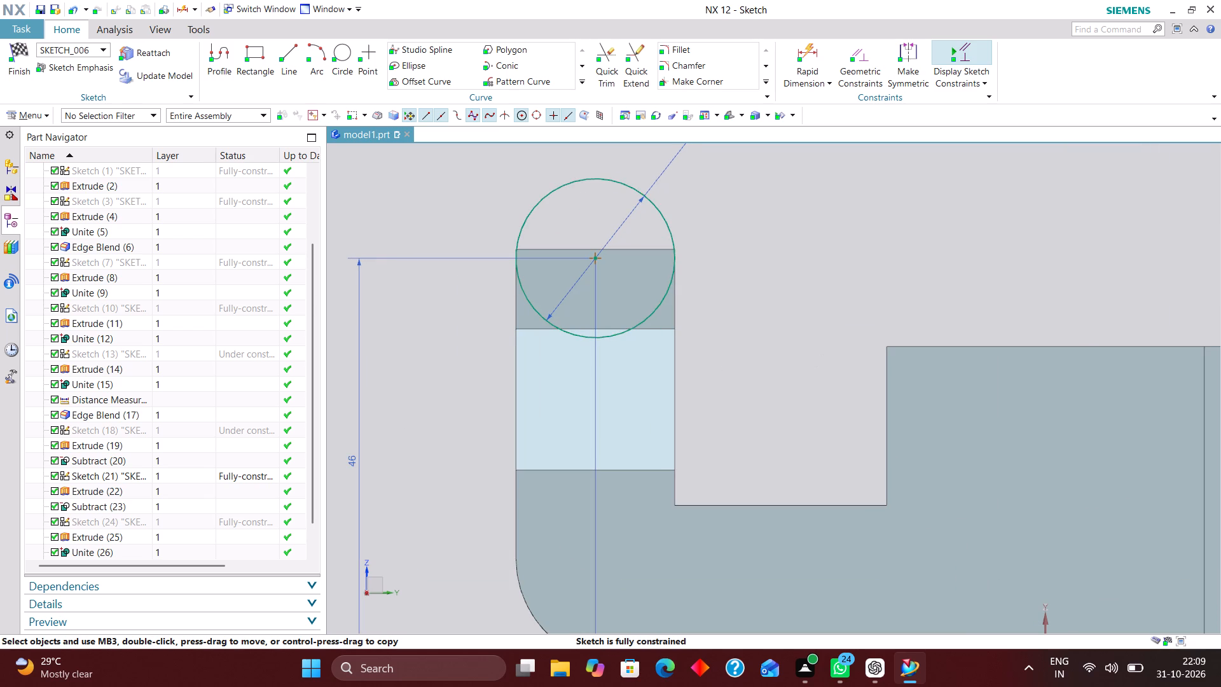
{"action": "left_click", "coordinate": [294, 50]}
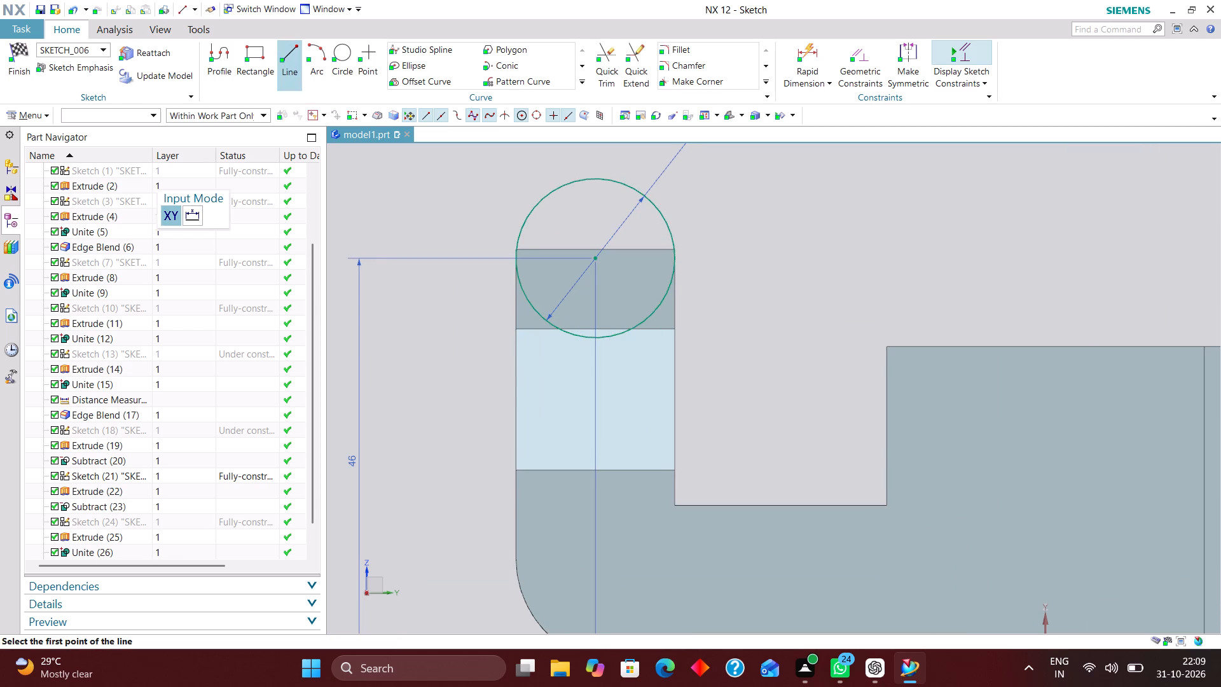
{"action": "left_click", "coordinate": [498, 245]}
{"action": "left_click", "coordinate": [494, 370]}
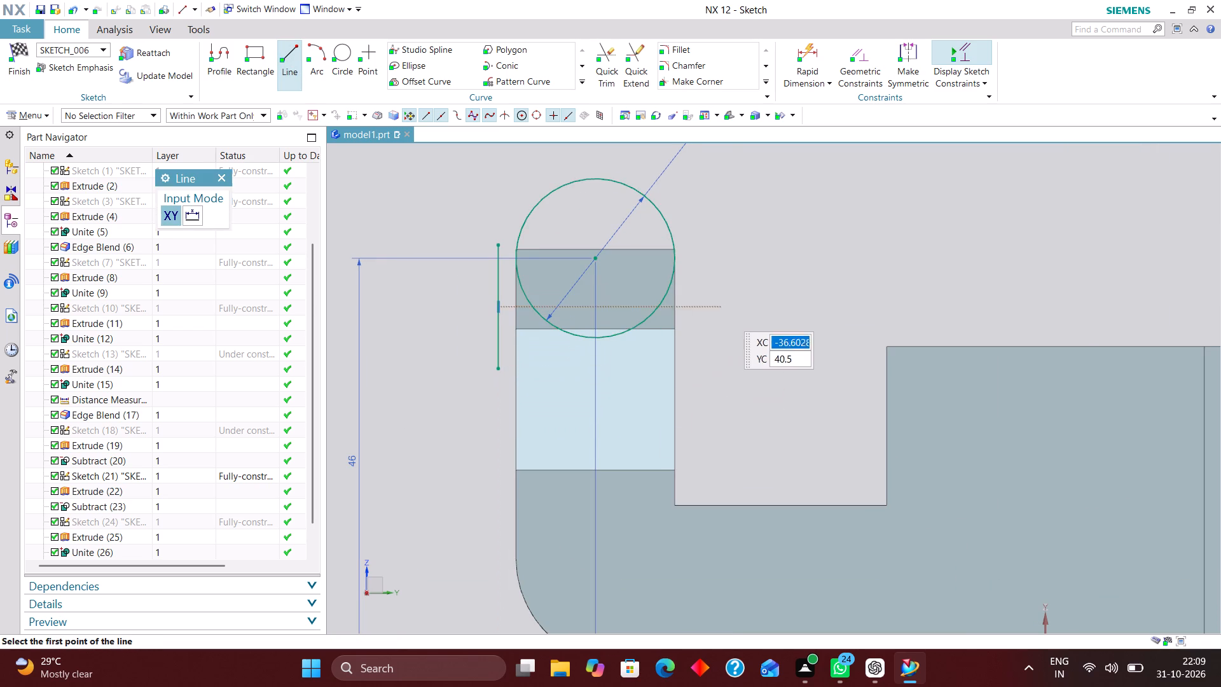
{"action": "left_click", "coordinate": [705, 232]}
{"action": "left_click", "coordinate": [709, 366]}
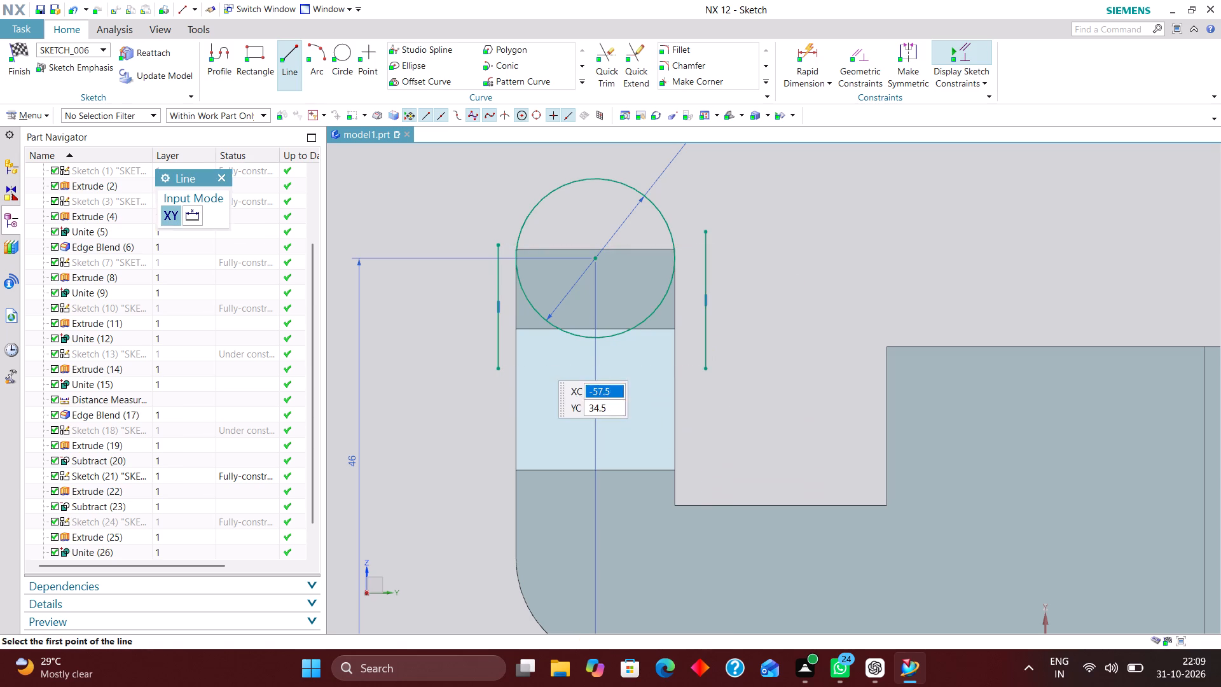
{"action": "left_click", "coordinate": [499, 370]}
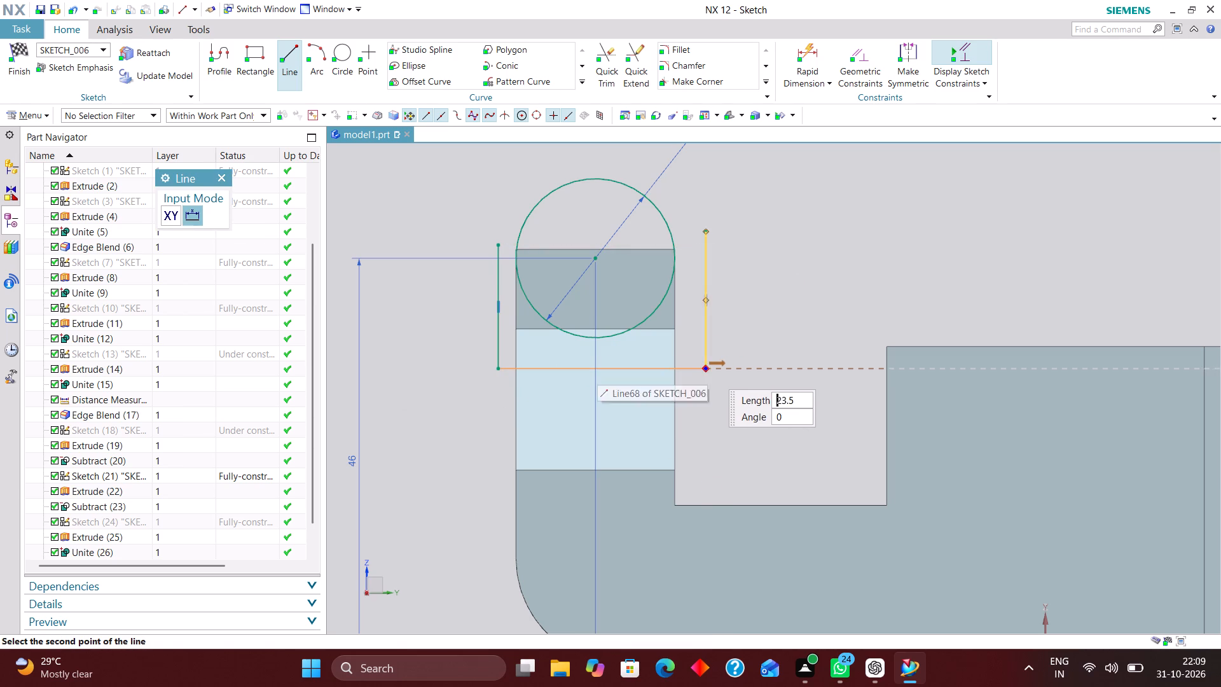
{"action": "left_click", "coordinate": [708, 368]}
Apply Tangent constraints between the circle and each of the two vertical lines.
{"action": "scroll", "coordinate": [740, 440], "scroll_direction": "down", "scroll_amount": 1}
{"action": "middle_click_drag", "start_coordinate": [797, 364], "coordinate": [814, 369]}
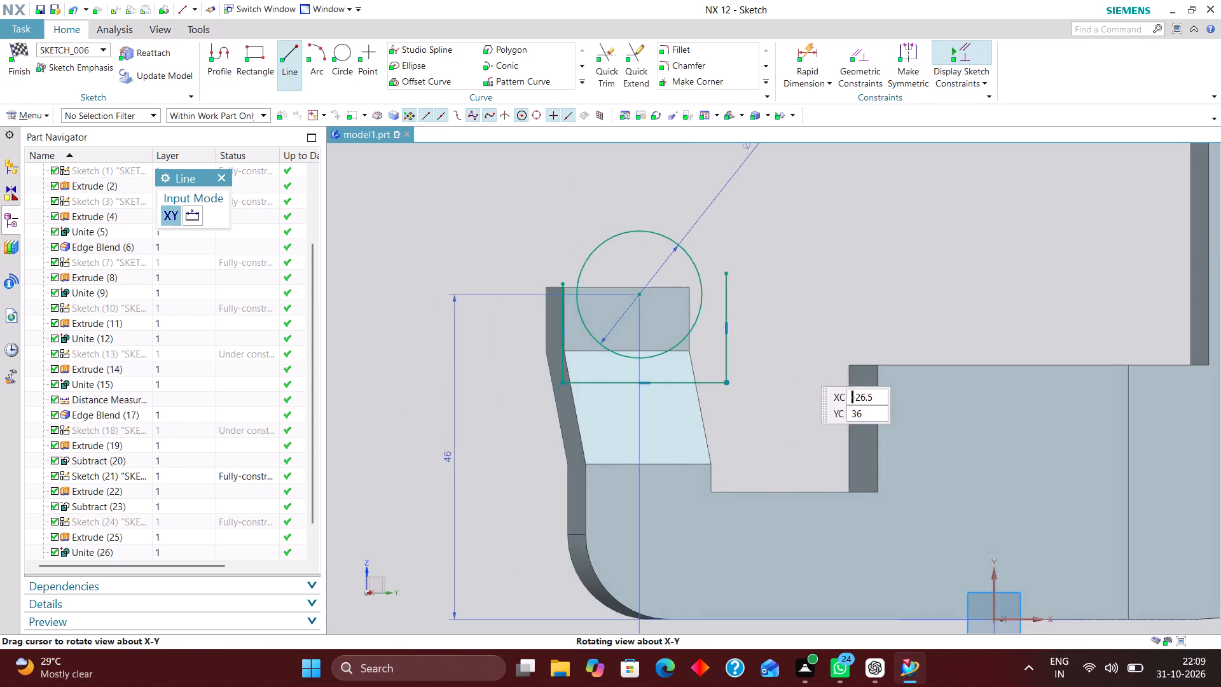
{"action": "middle_click_drag", "start_coordinate": [814, 369], "coordinate": [823, 370]}
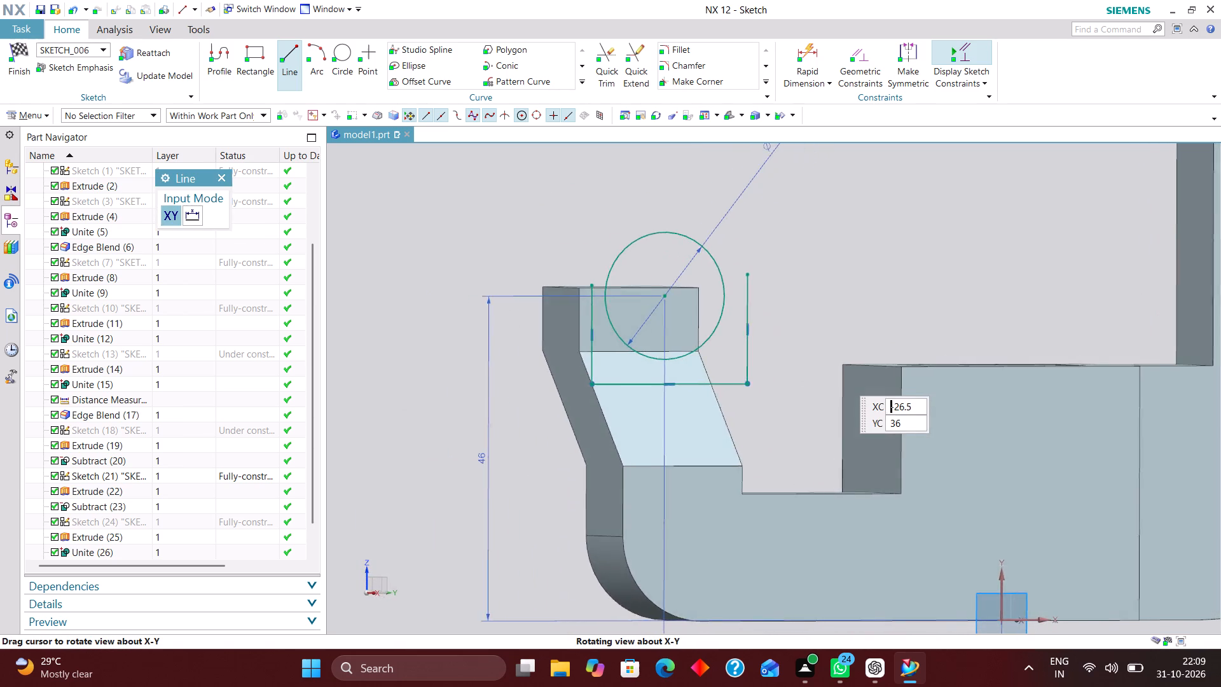
{"action": "middle_click_drag", "start_coordinate": [823, 370], "coordinate": [812, 371]}
{"action": "right_click_drag", "start_coordinate": [850, 251], "coordinate": [732, 262]}
{"action": "scroll", "coordinate": [572, 290], "scroll_direction": "up", "scroll_amount": 4}
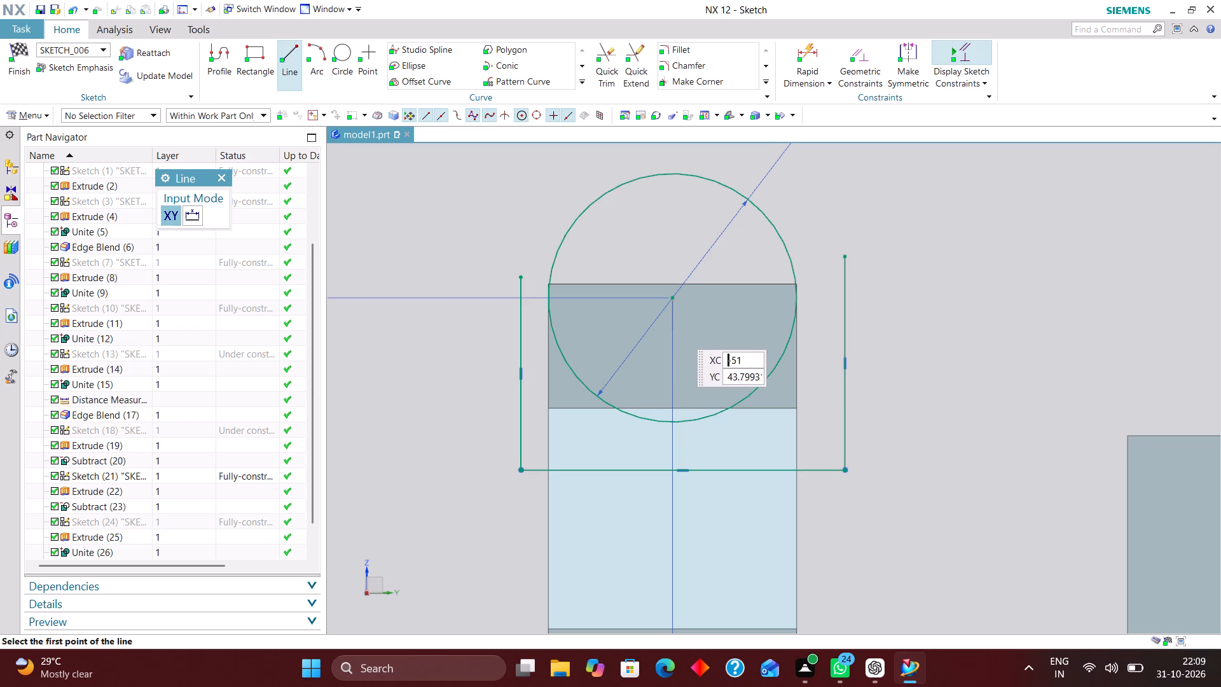
{"action": "left_click", "coordinate": [848, 59]}
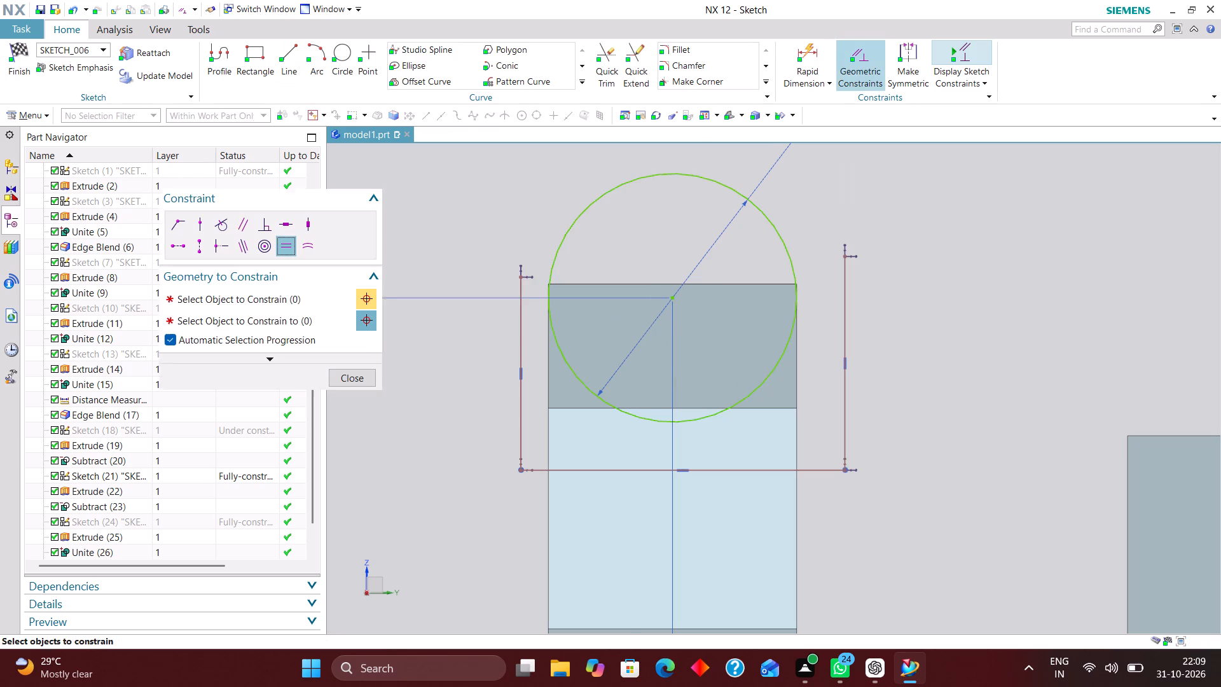
{"action": "left_click", "coordinate": [224, 219]}
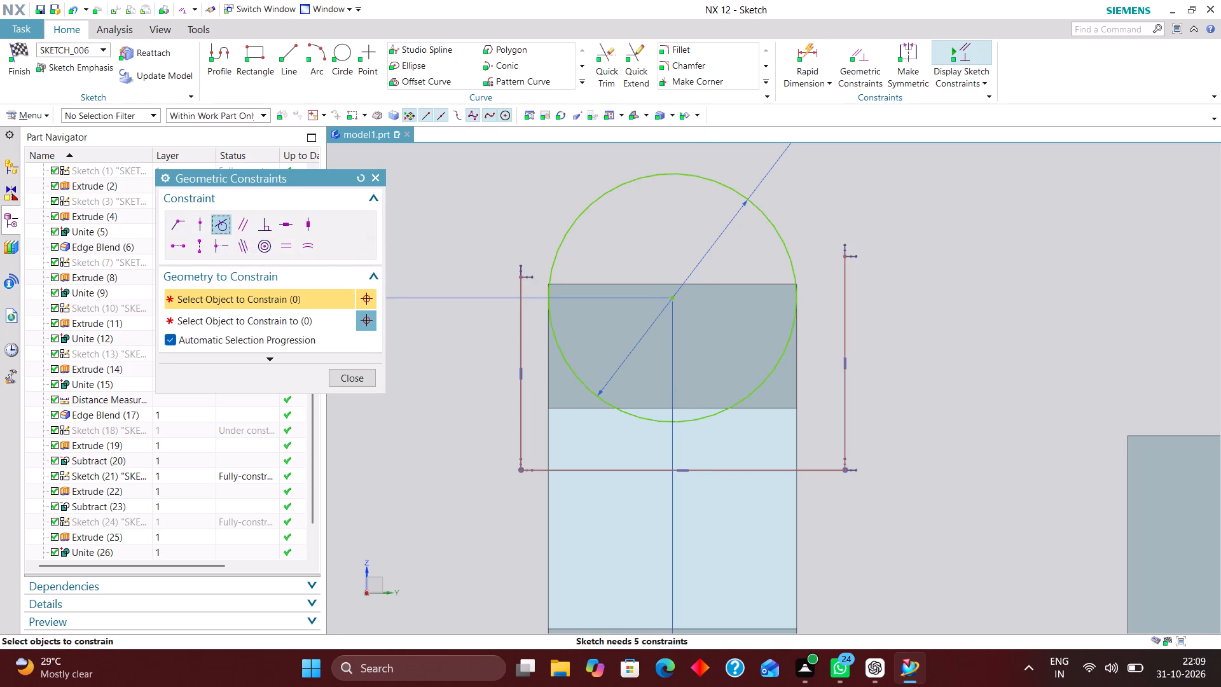
{"action": "left_click", "coordinate": [579, 218]}
{"action": "left_click", "coordinate": [517, 316]}
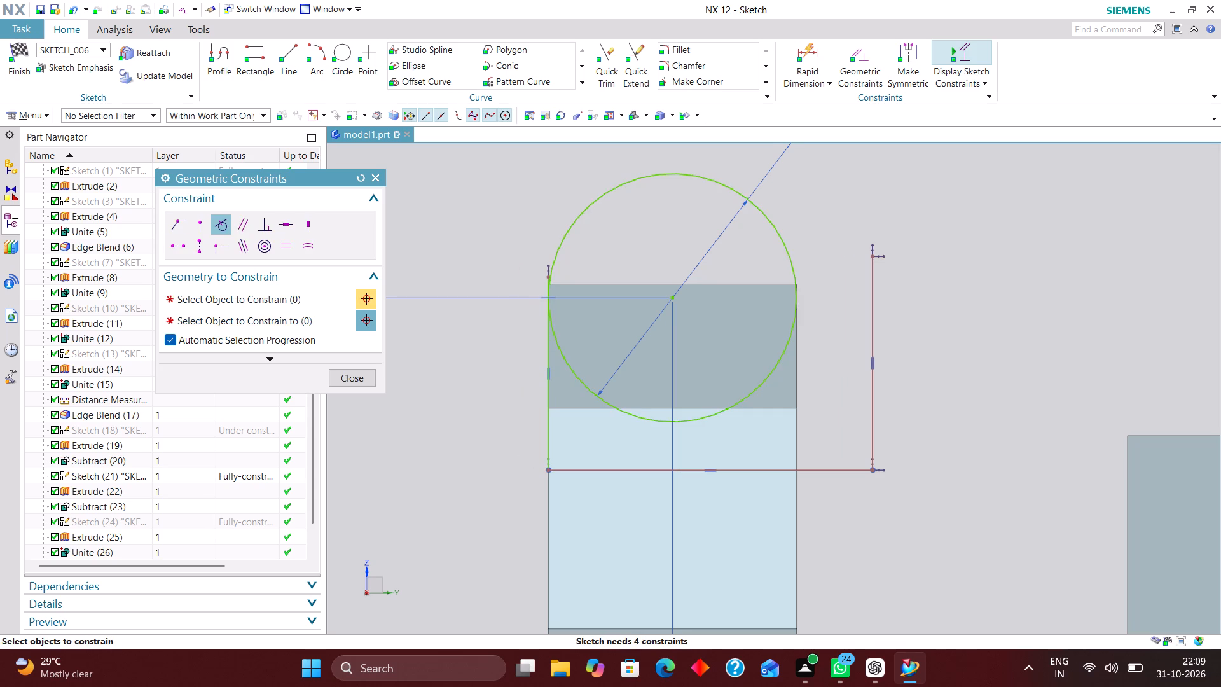
{"action": "left_click", "coordinate": [772, 225]}
{"action": "left_click", "coordinate": [874, 308]}
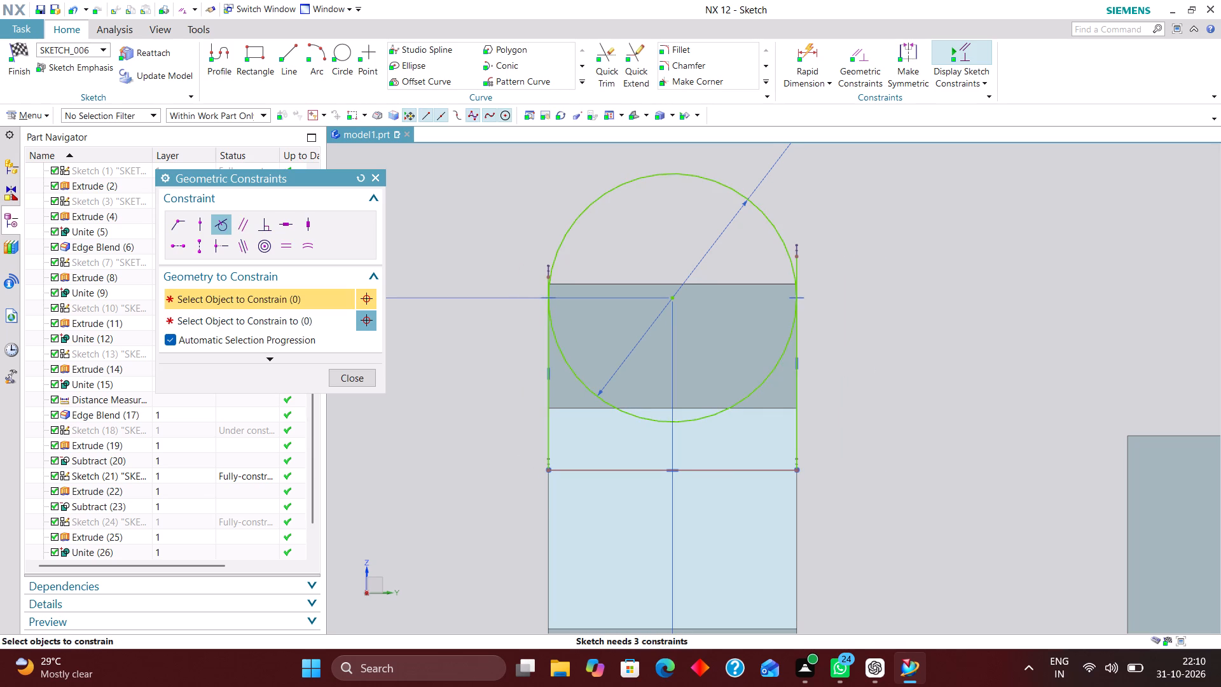
Constrain the upper endpoints of both vertical lines to lie on the circle with Point on Curve.
{"action": "left_click", "coordinate": [202, 223]}
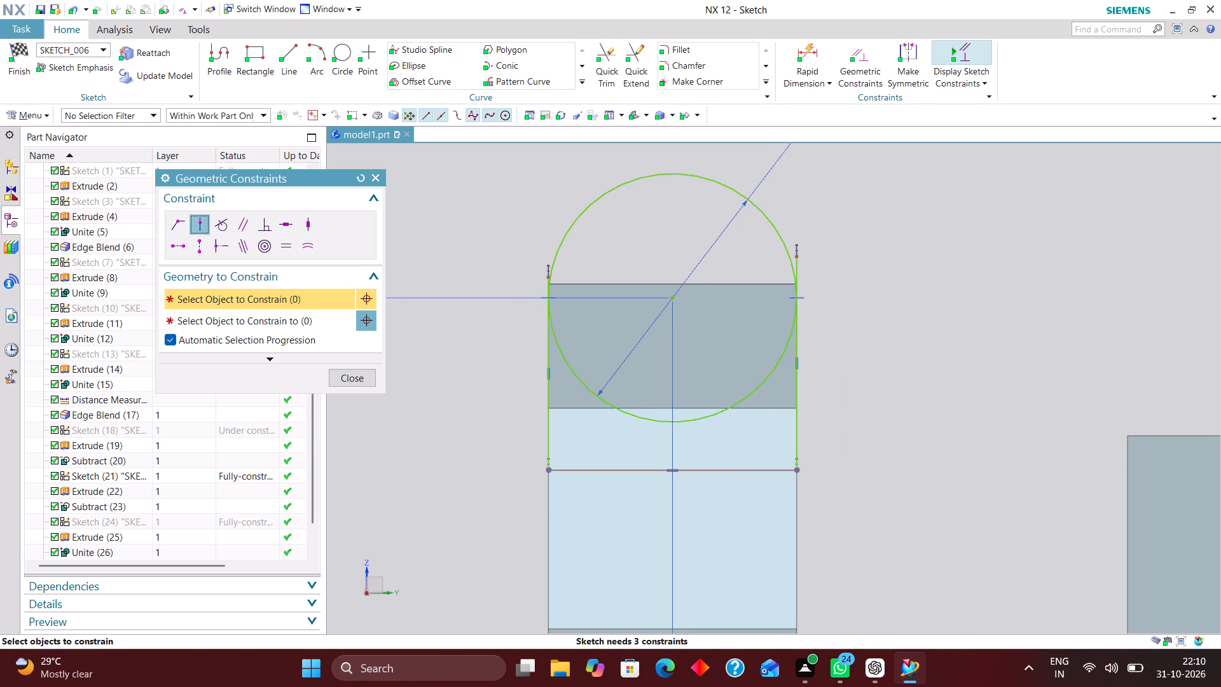
{"action": "scroll", "coordinate": [545, 282], "scroll_direction": "up", "scroll_amount": 3}
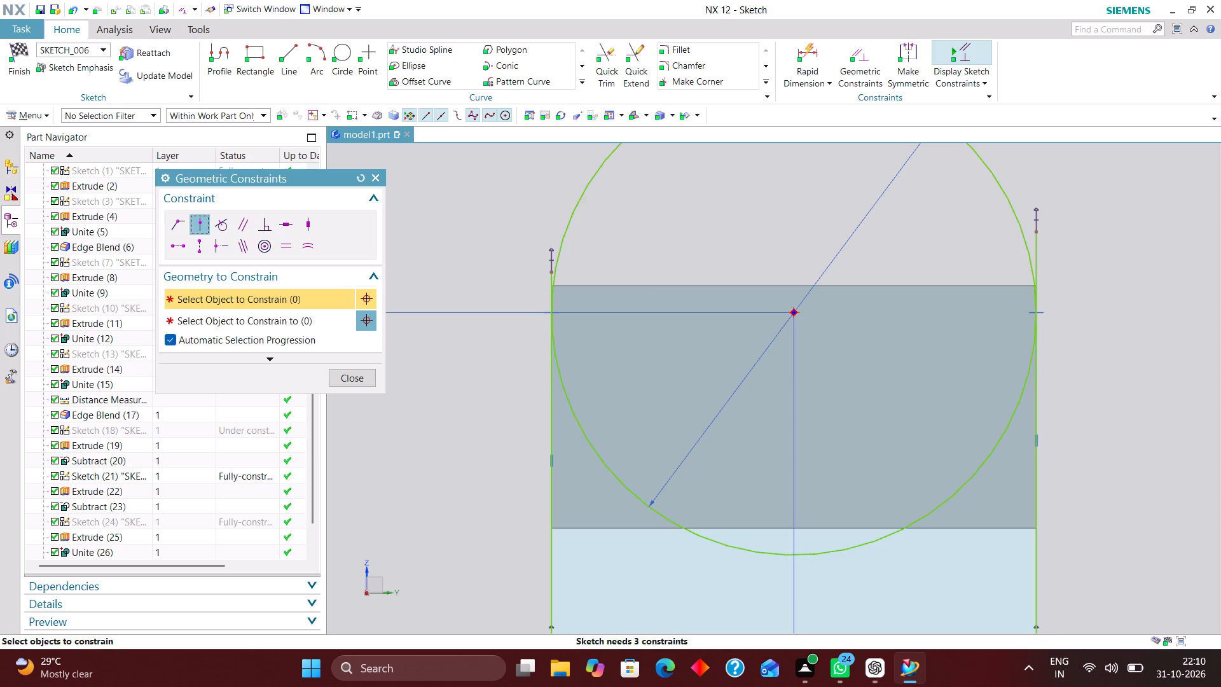
{"action": "left_click", "coordinate": [548, 268]}
{"action": "left_click", "coordinate": [562, 241]}
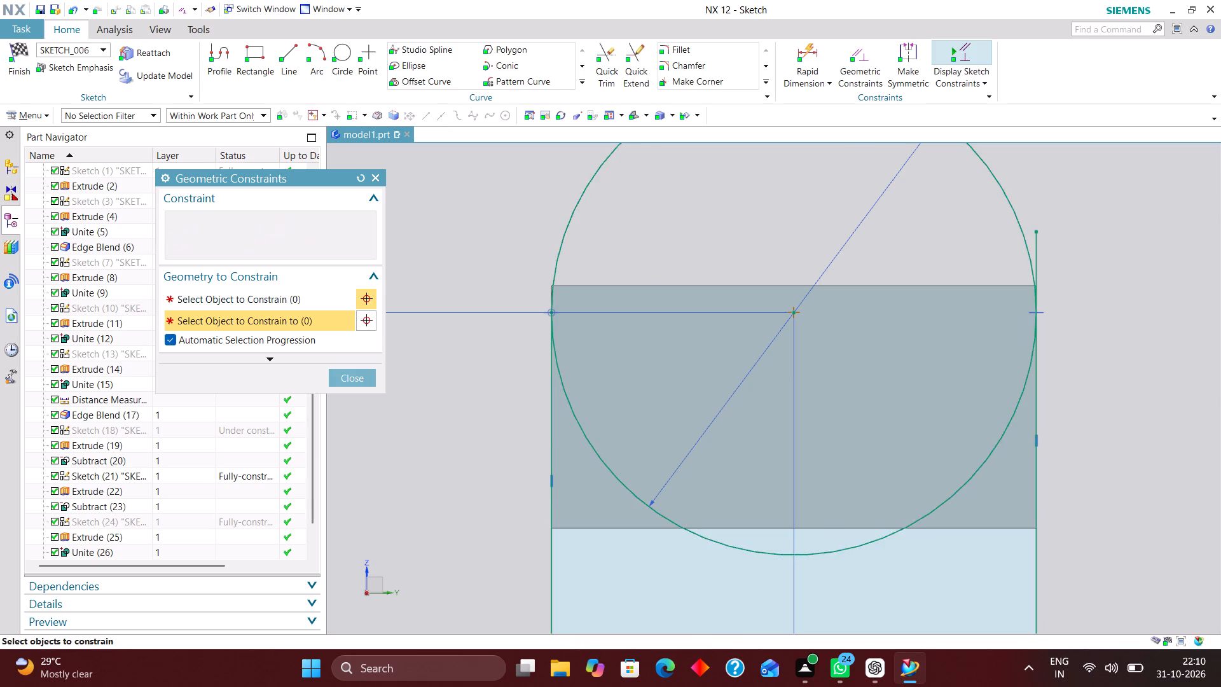
{"action": "scroll", "coordinate": [554, 304], "scroll_direction": "down", "scroll_amount": 1}
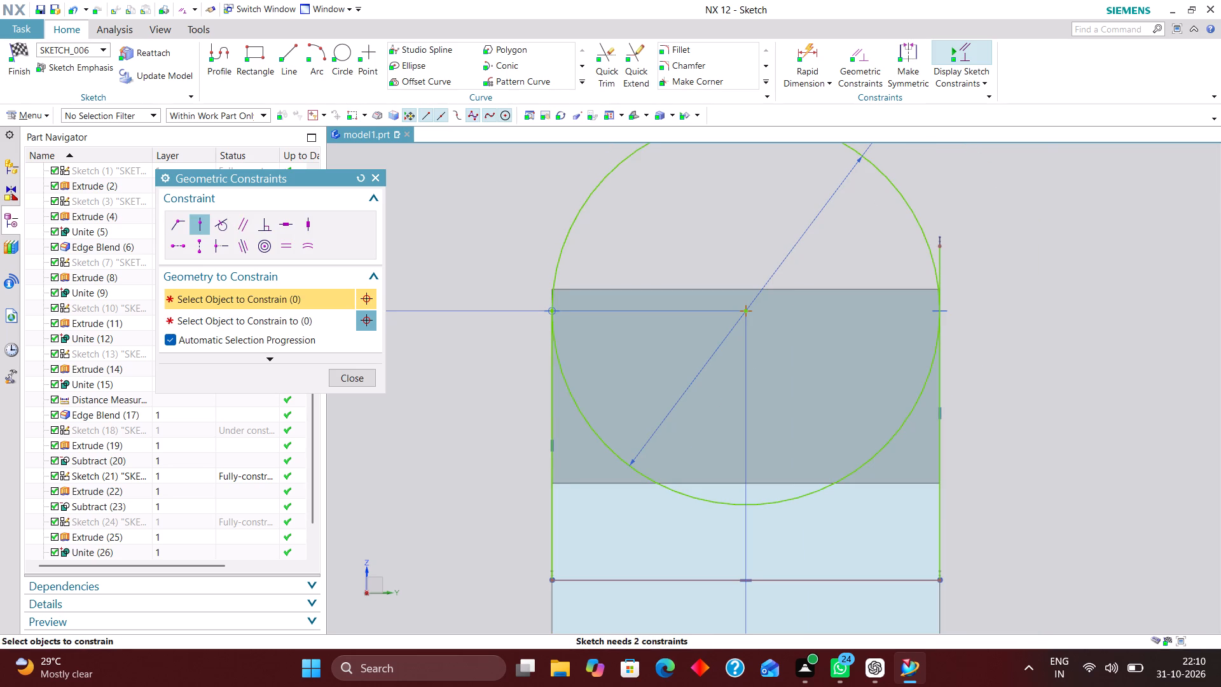
{"action": "scroll", "coordinate": [953, 303], "scroll_direction": "up", "scroll_amount": 3}
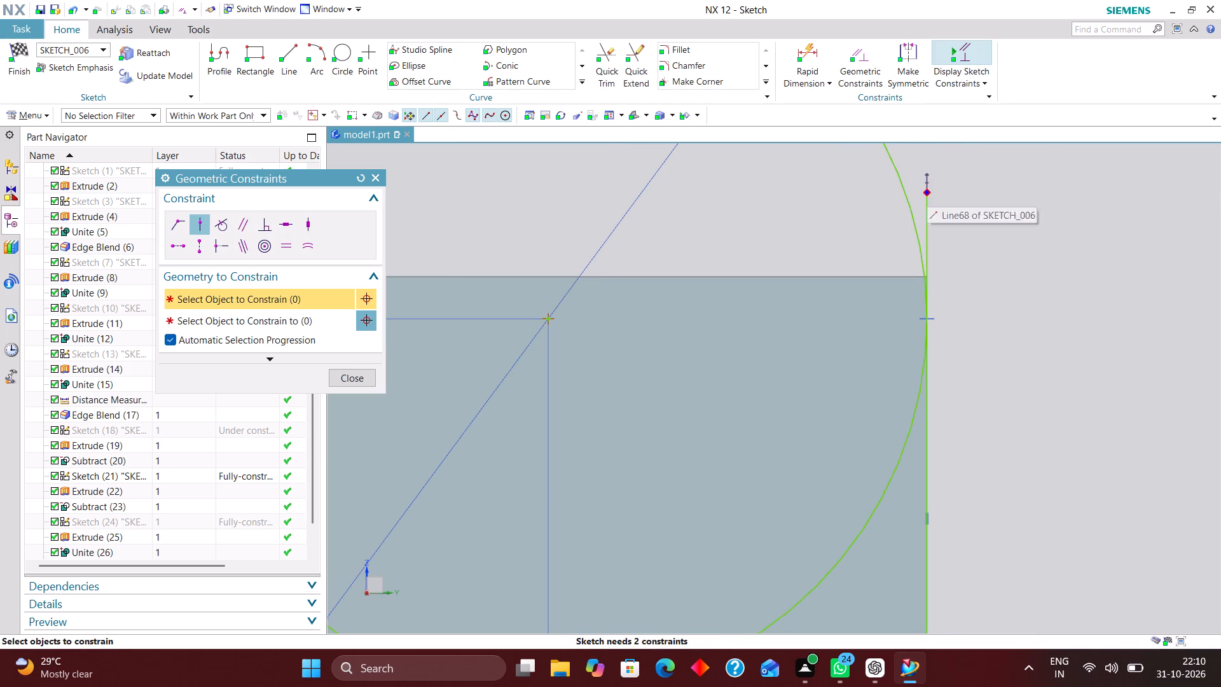
{"action": "left_click", "coordinate": [927, 190]}
{"action": "left_click", "coordinate": [900, 188]}
{"action": "scroll", "coordinate": [958, 212], "scroll_direction": "down", "scroll_amount": 5}
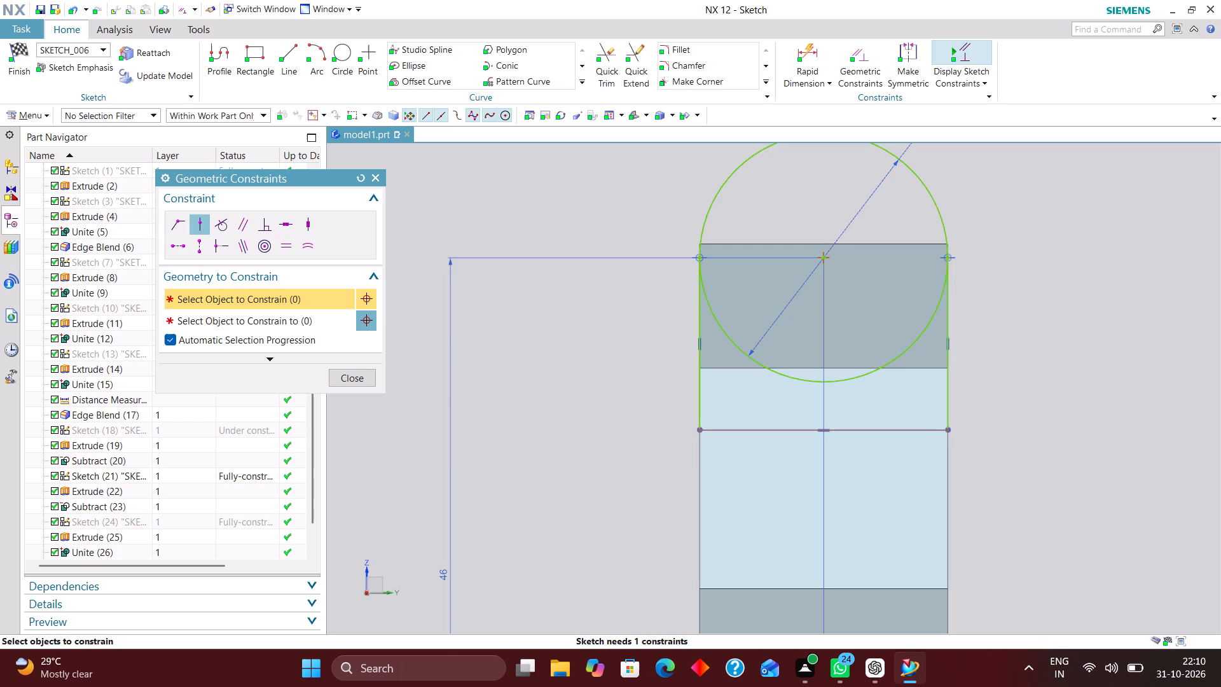
Dimension the vertical distance from the circle's centre to the bottom line of the profile as 9 mm.
{"action": "scroll", "coordinate": [759, 323], "scroll_direction": "up", "scroll_amount": 4}
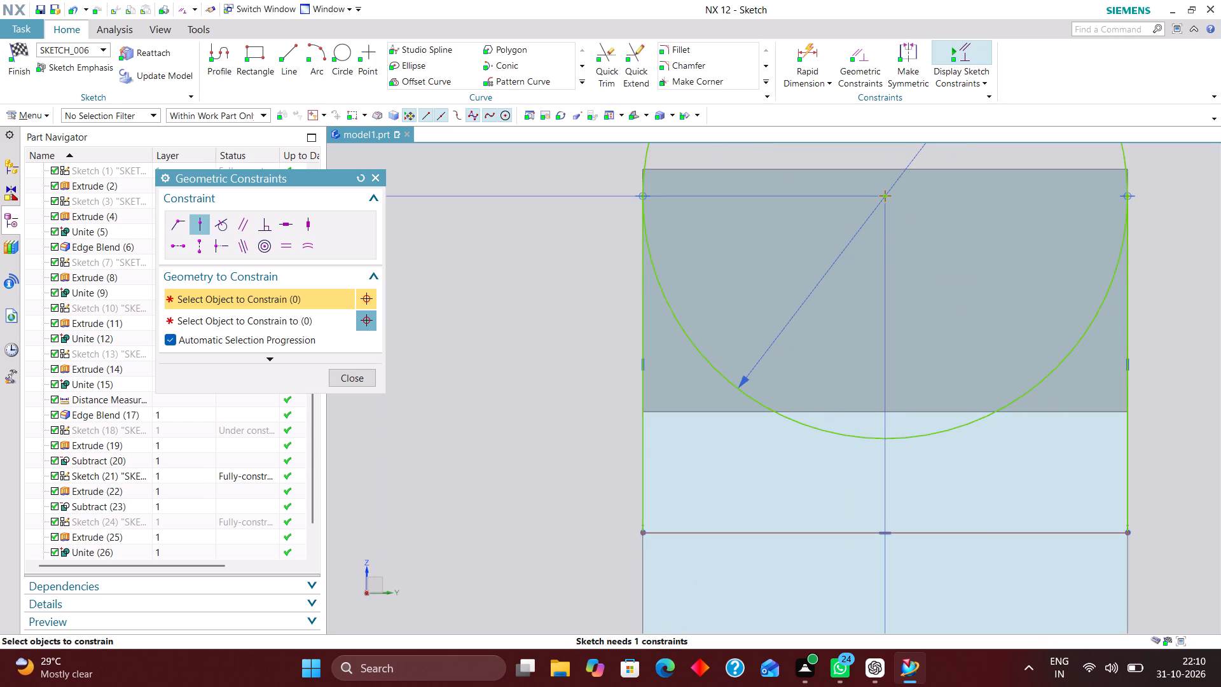
{"action": "scroll", "coordinate": [790, 370], "scroll_direction": "down", "scroll_amount": 2}
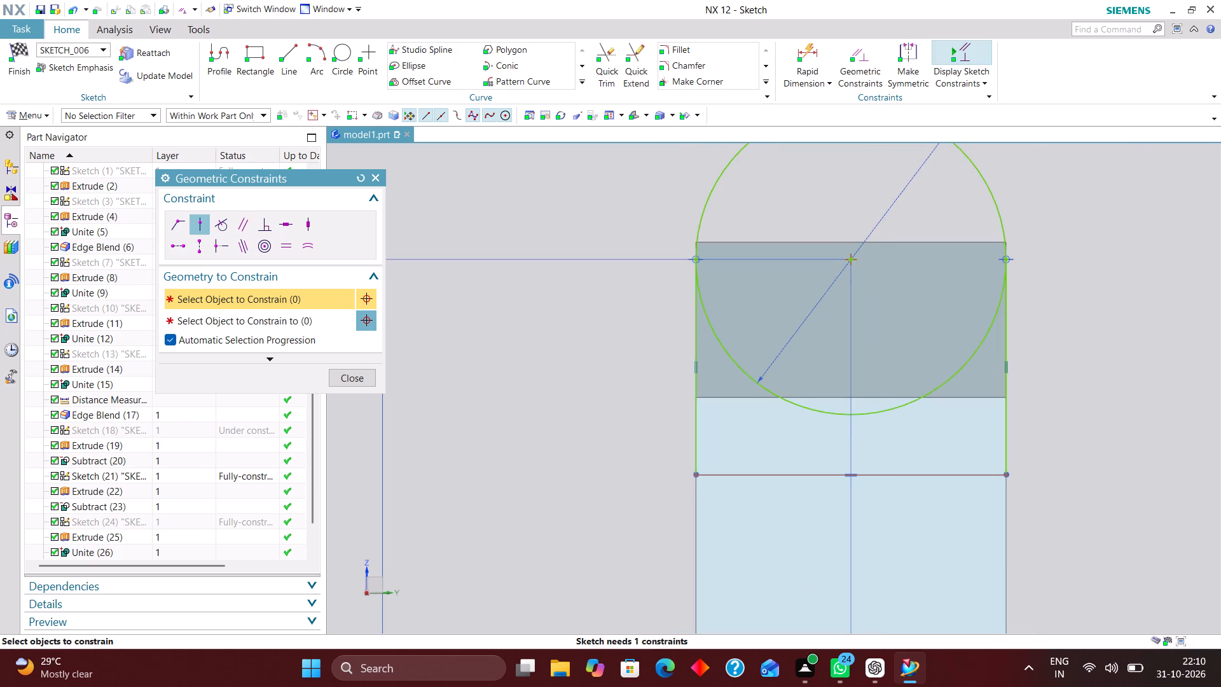
{"action": "left_click", "coordinate": [807, 50]}
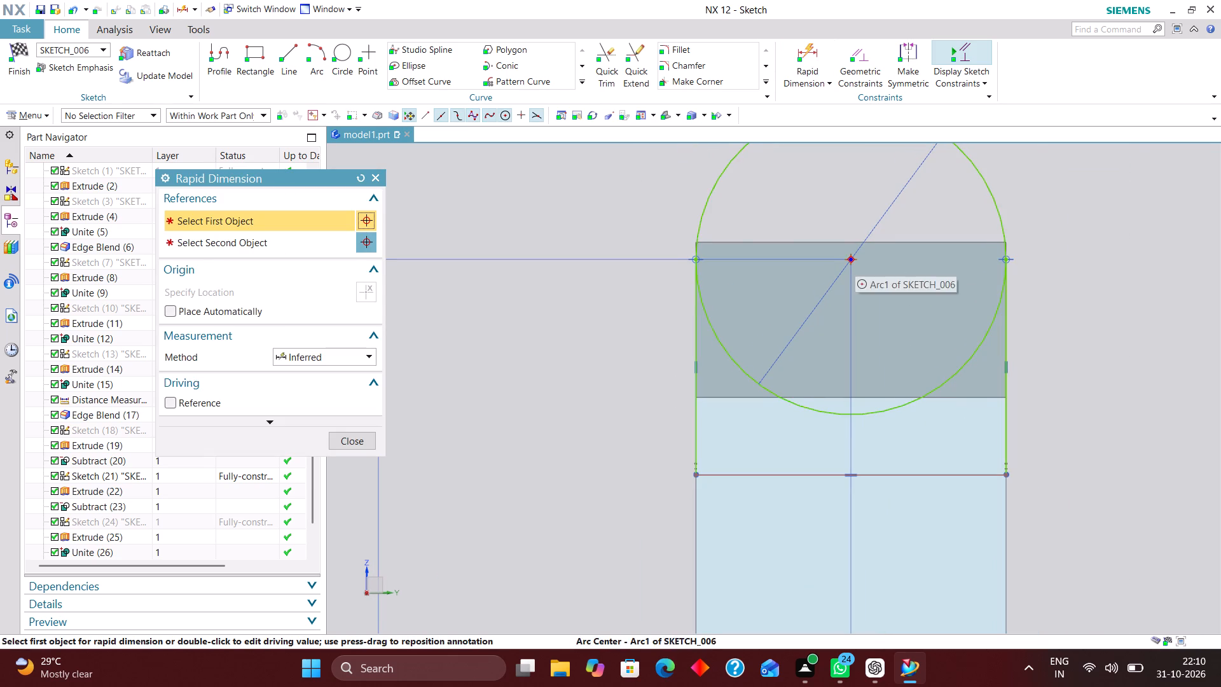
{"action": "left_click", "coordinate": [855, 260]}
{"action": "left_click", "coordinate": [905, 473]}
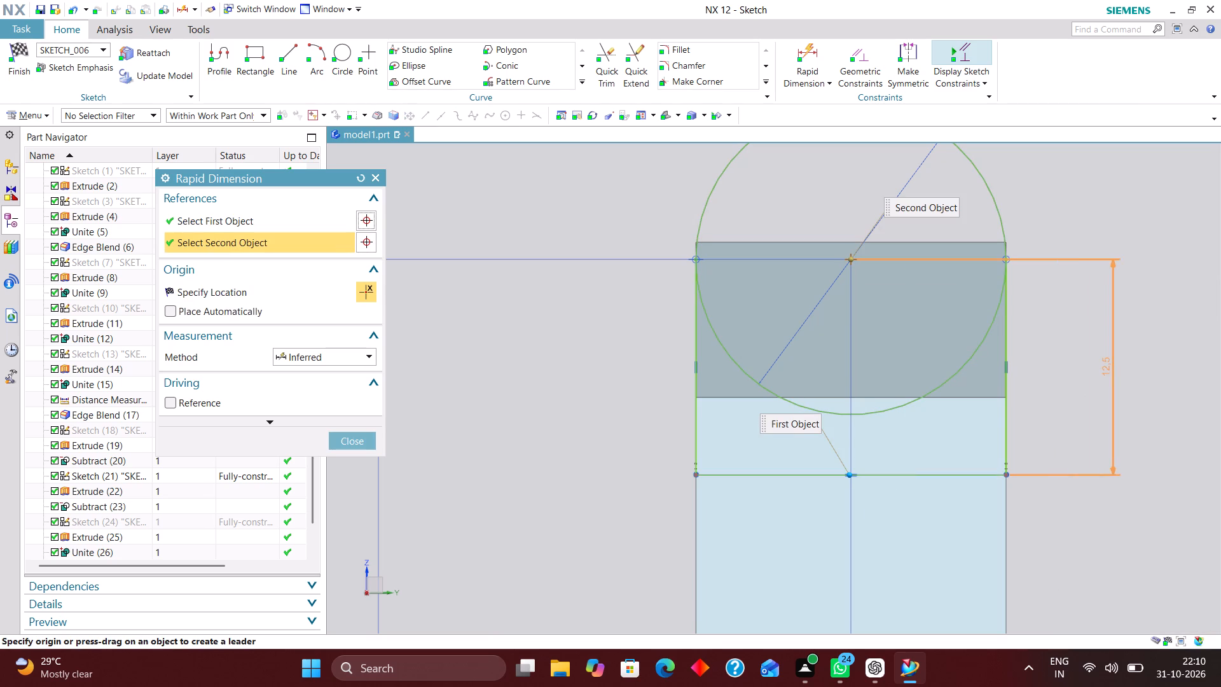
{"action": "left_click", "coordinate": [1115, 364]}
{"action": "key", "text": "9"}
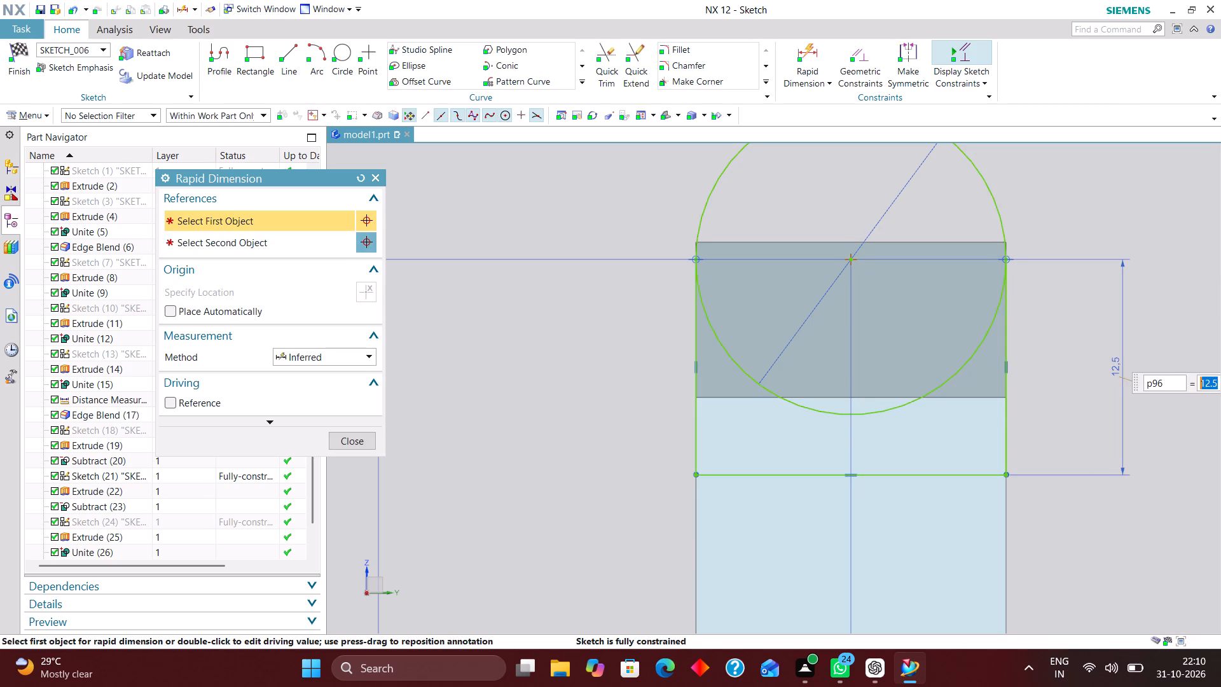
{"action": "key", "text": "Return"}
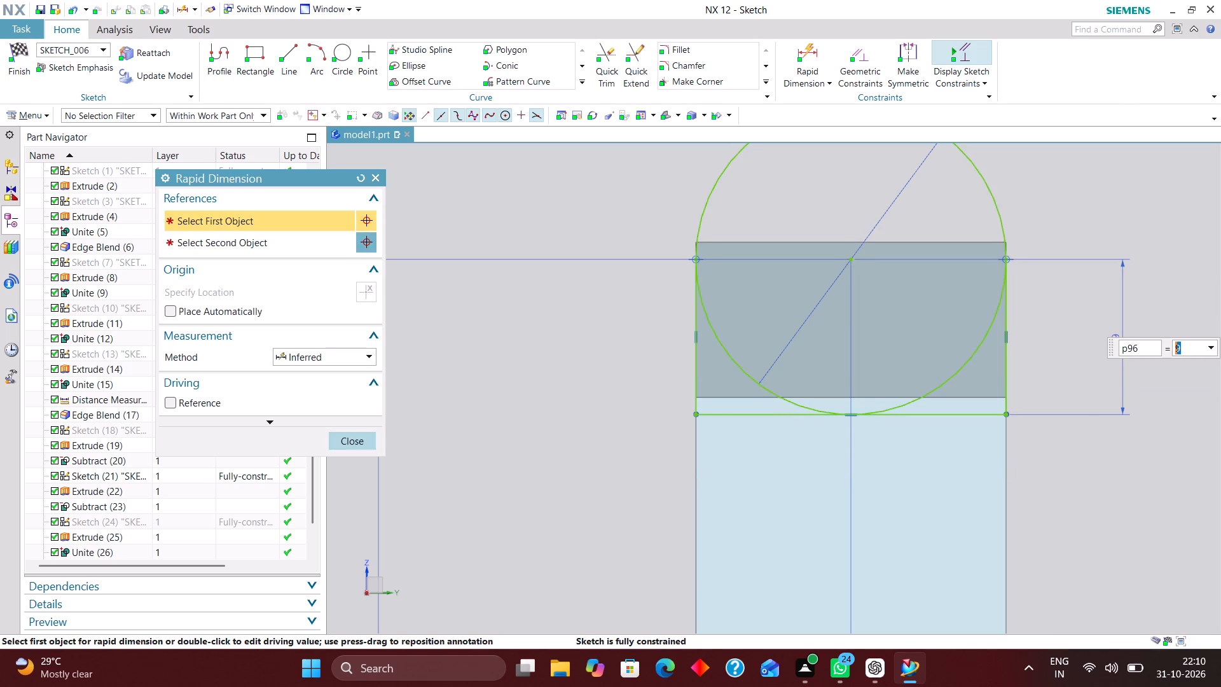
{"action": "left_click", "coordinate": [370, 443]}
Trim away the lower half of the circle between the two vertical lines and finish the sketch.
{"action": "left_click", "coordinate": [611, 55]}
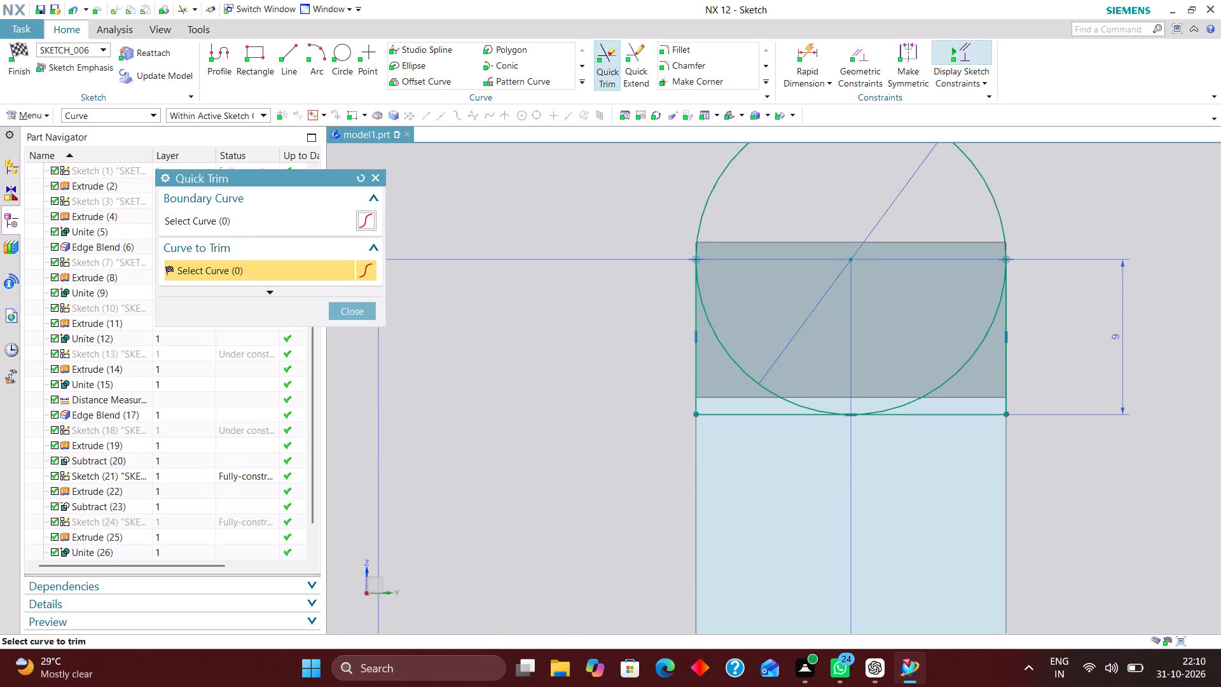
{"action": "left_click", "coordinate": [742, 369]}
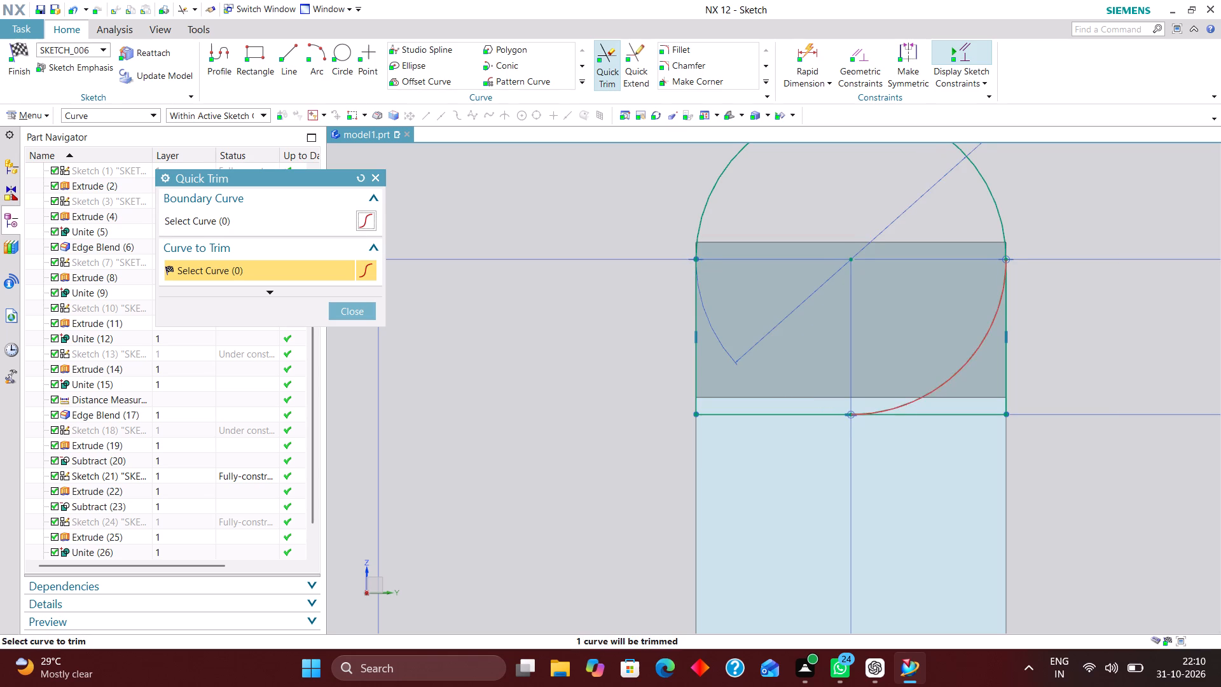
{"action": "left_click", "coordinate": [921, 398]}
{"action": "left_click", "coordinate": [370, 309]}
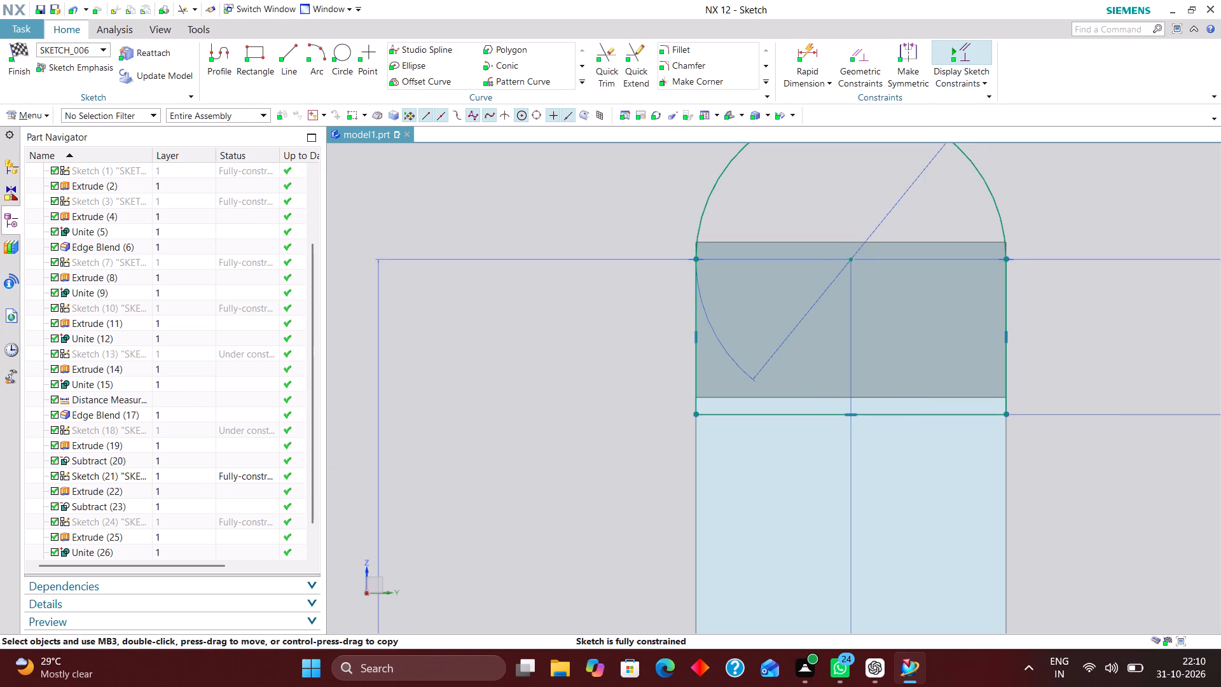
{"action": "left_click", "coordinate": [23, 48]}
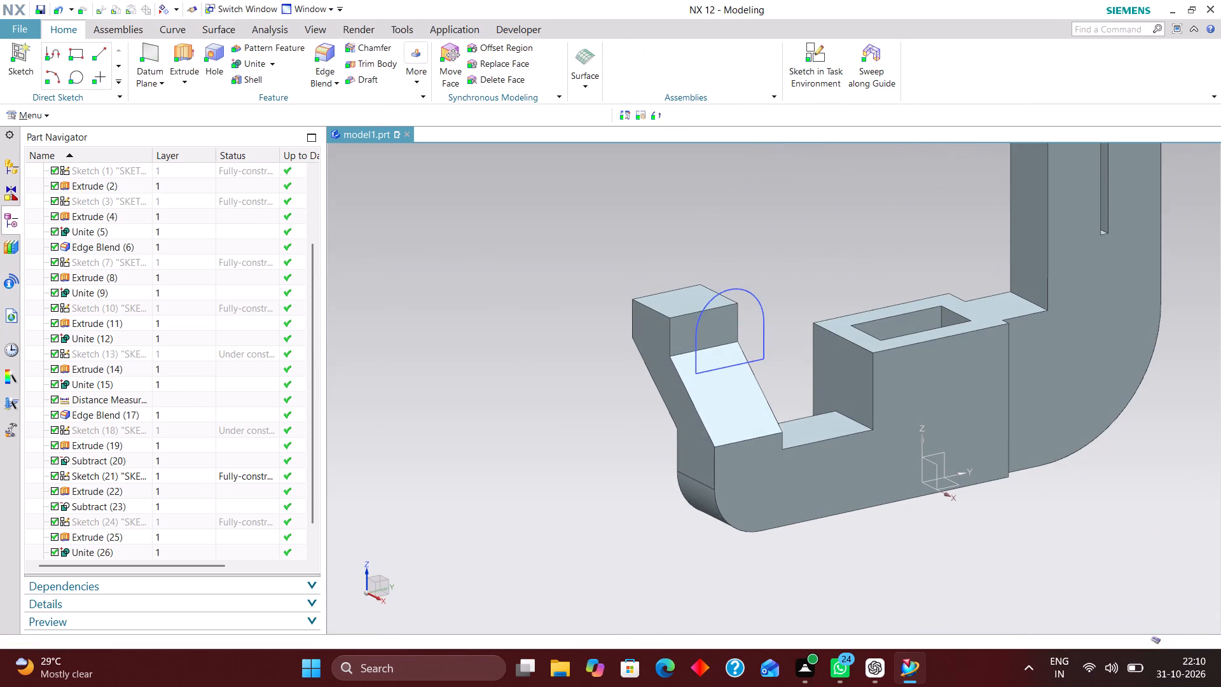
Extrude the arched profile in the reversed direction from 10.5 mm to 25.5 mm, spanning the short upright's thickness.
{"action": "scroll", "coordinate": [595, 296], "scroll_direction": "up", "scroll_amount": 2}
{"action": "left_click", "coordinate": [176, 46]}
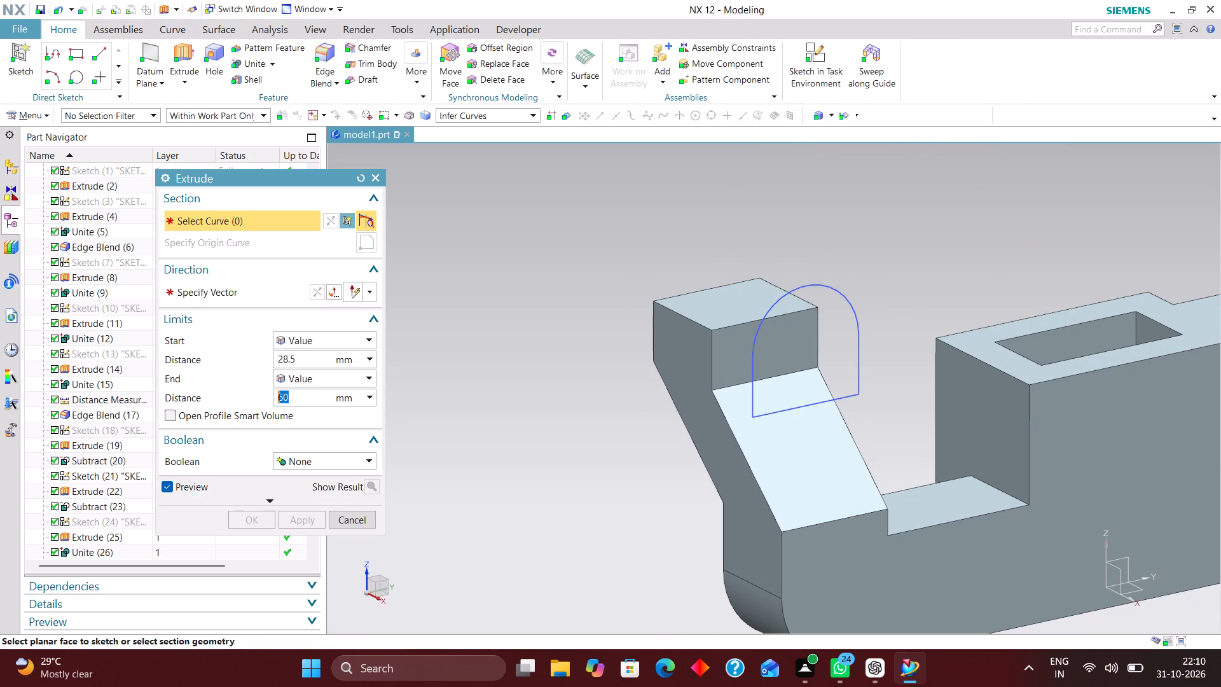
{"action": "left_click", "coordinate": [838, 287]}
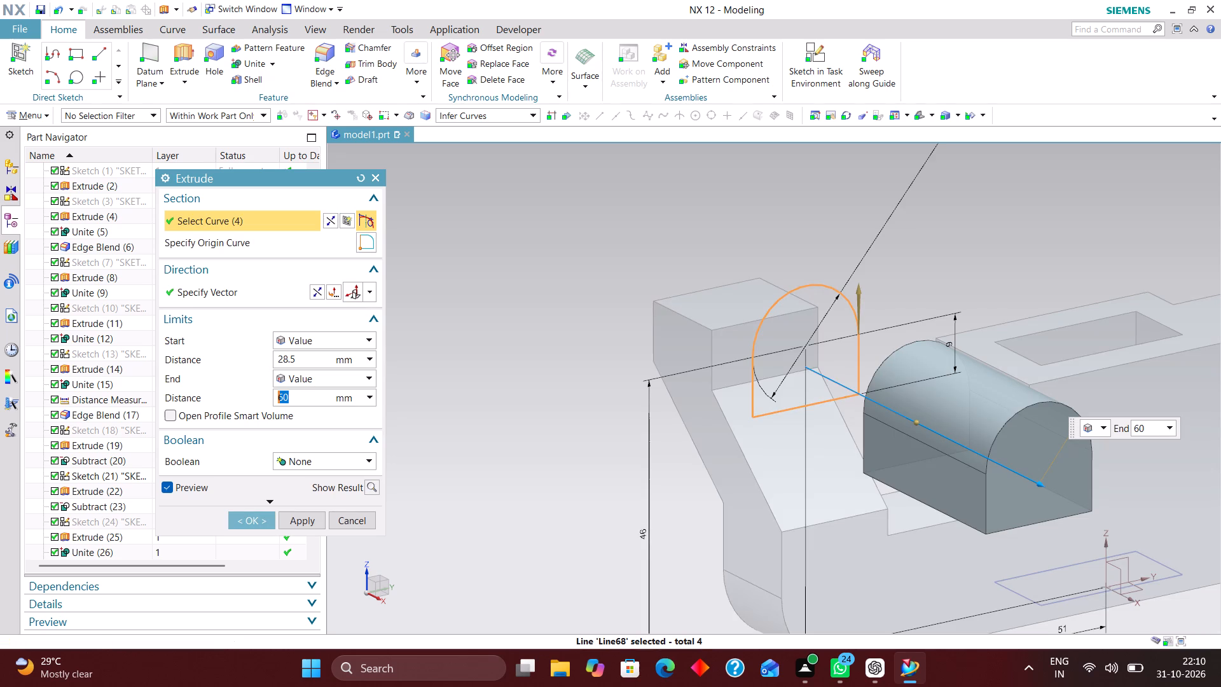
{"action": "left_click", "coordinate": [319, 291]}
{"action": "middle_click_drag", "start_coordinate": [886, 322], "coordinate": [922, 303]}
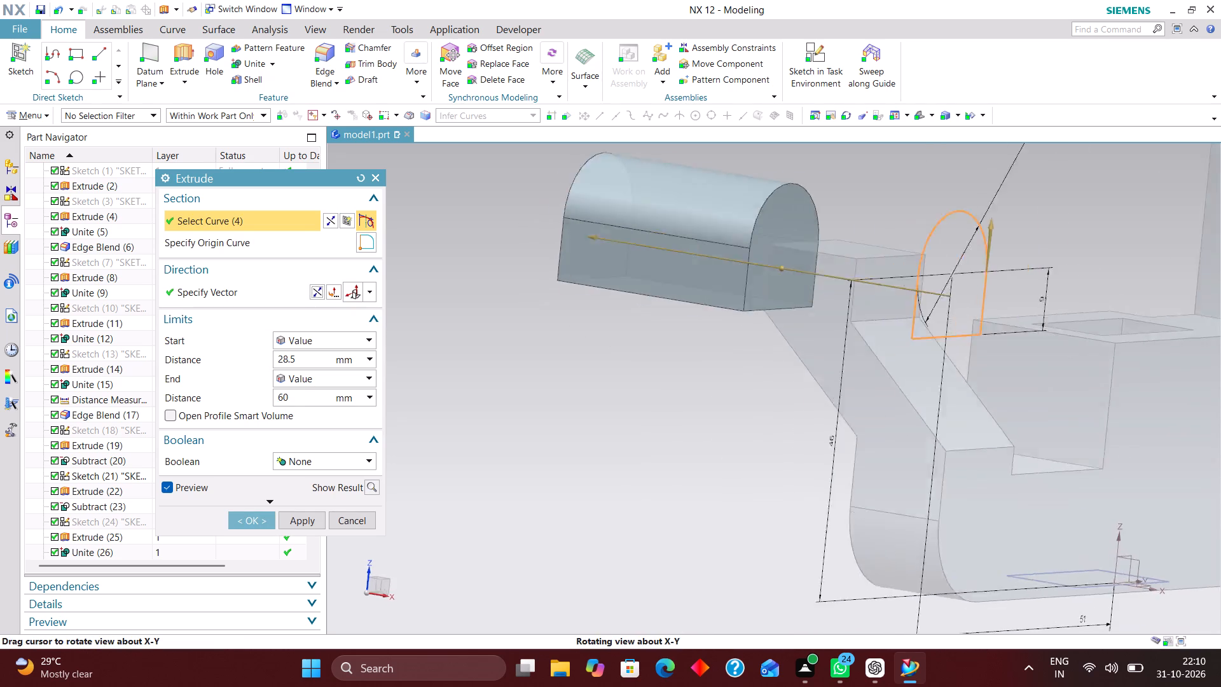
{"action": "middle_click_drag", "start_coordinate": [922, 303], "coordinate": [937, 310]}
{"action": "scroll", "coordinate": [612, 387], "scroll_direction": "down", "scroll_amount": 3}
{"action": "right_click_drag", "start_coordinate": [1026, 318], "coordinate": [986, 320]}
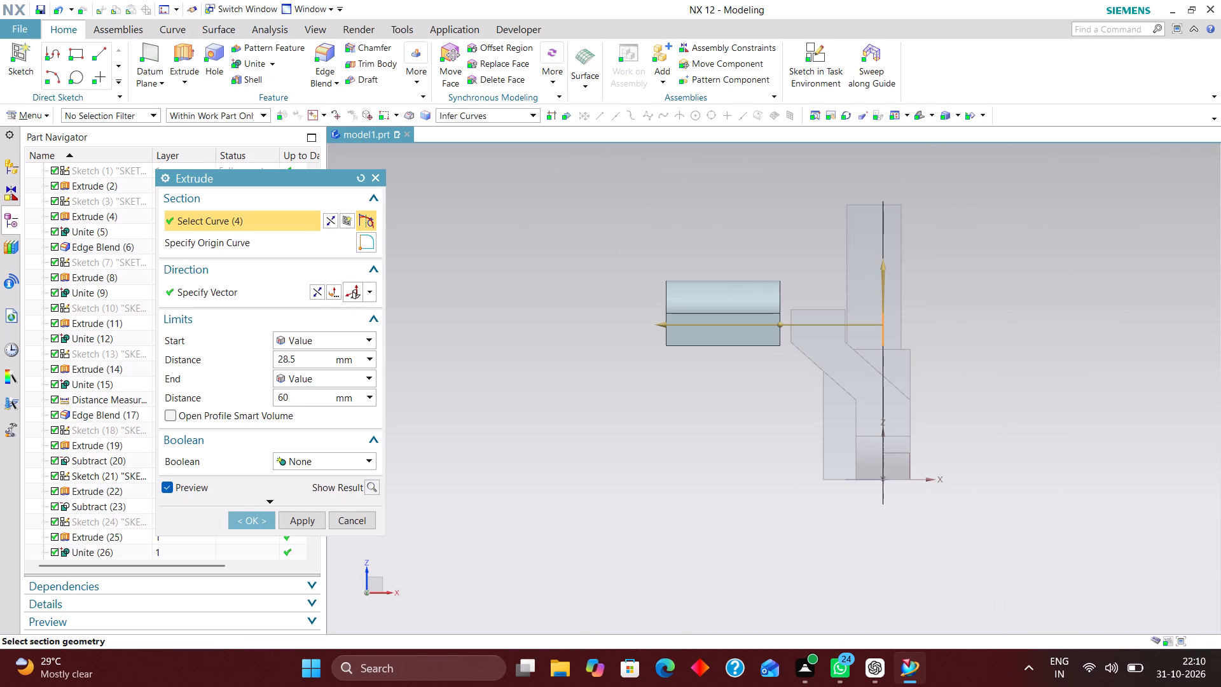
{"action": "scroll", "coordinate": [814, 306], "scroll_direction": "up", "scroll_amount": 3}
{"action": "left_click_drag", "start_coordinate": [750, 343], "coordinate": [871, 350]}
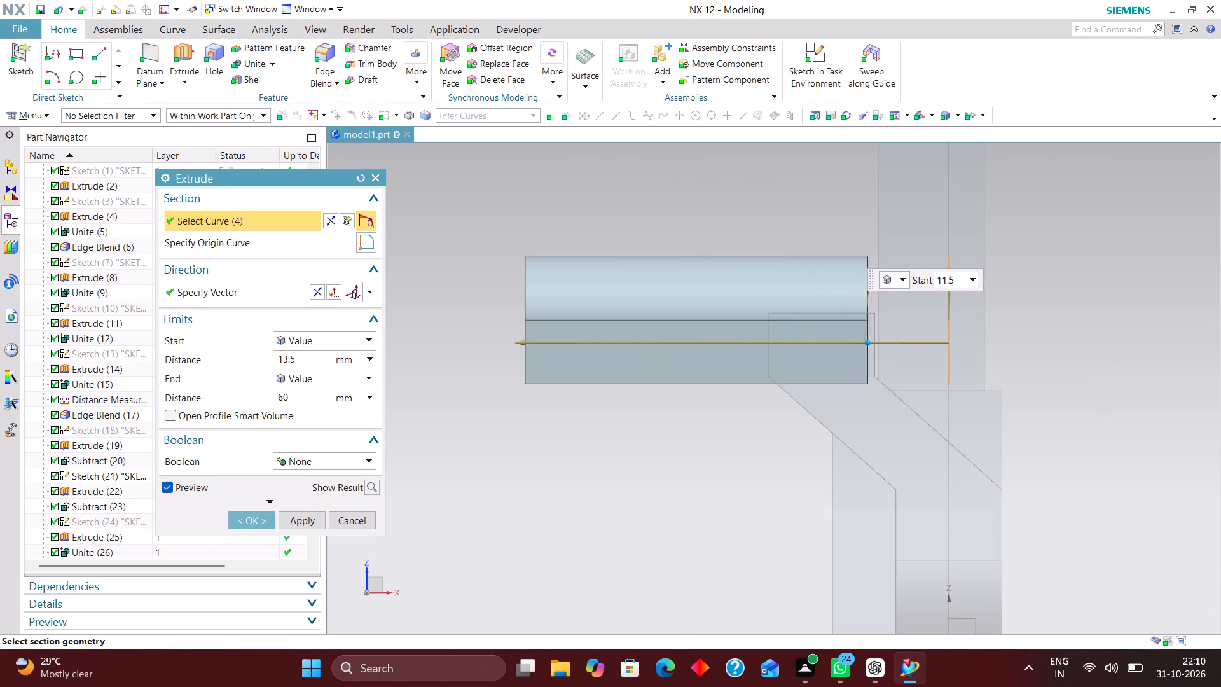
{"action": "left_click_drag", "start_coordinate": [871, 350], "coordinate": [876, 350]}
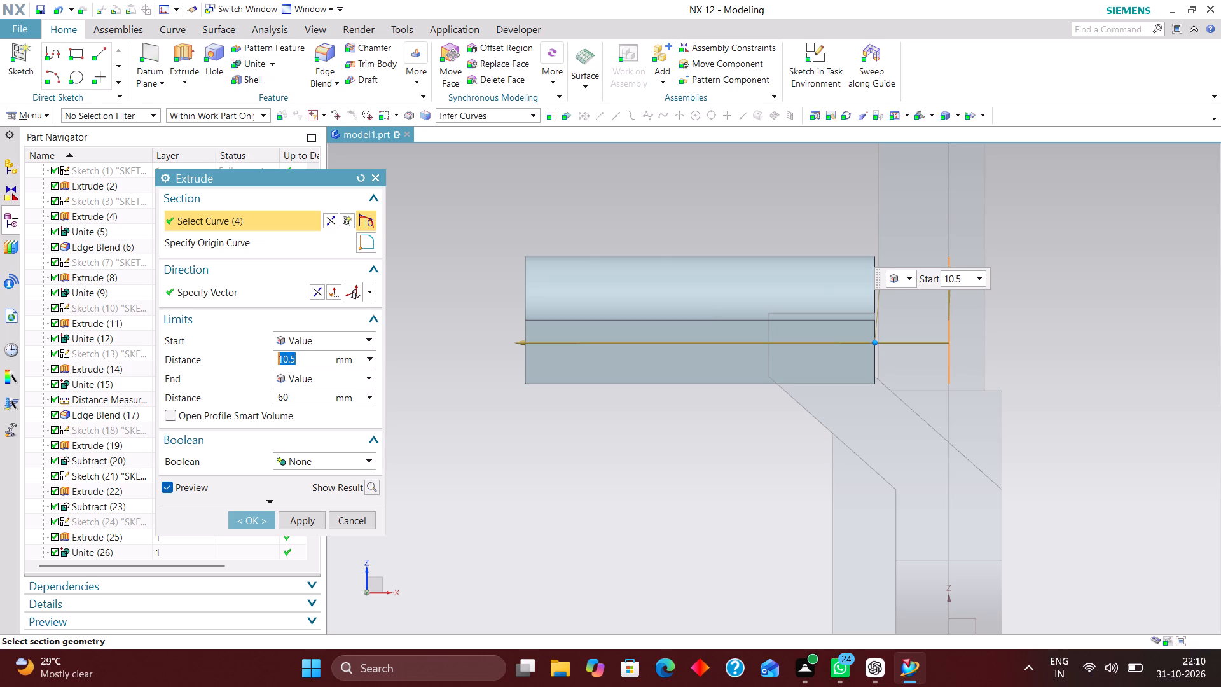
{"action": "left_click_drag", "start_coordinate": [515, 340], "coordinate": [762, 358]}
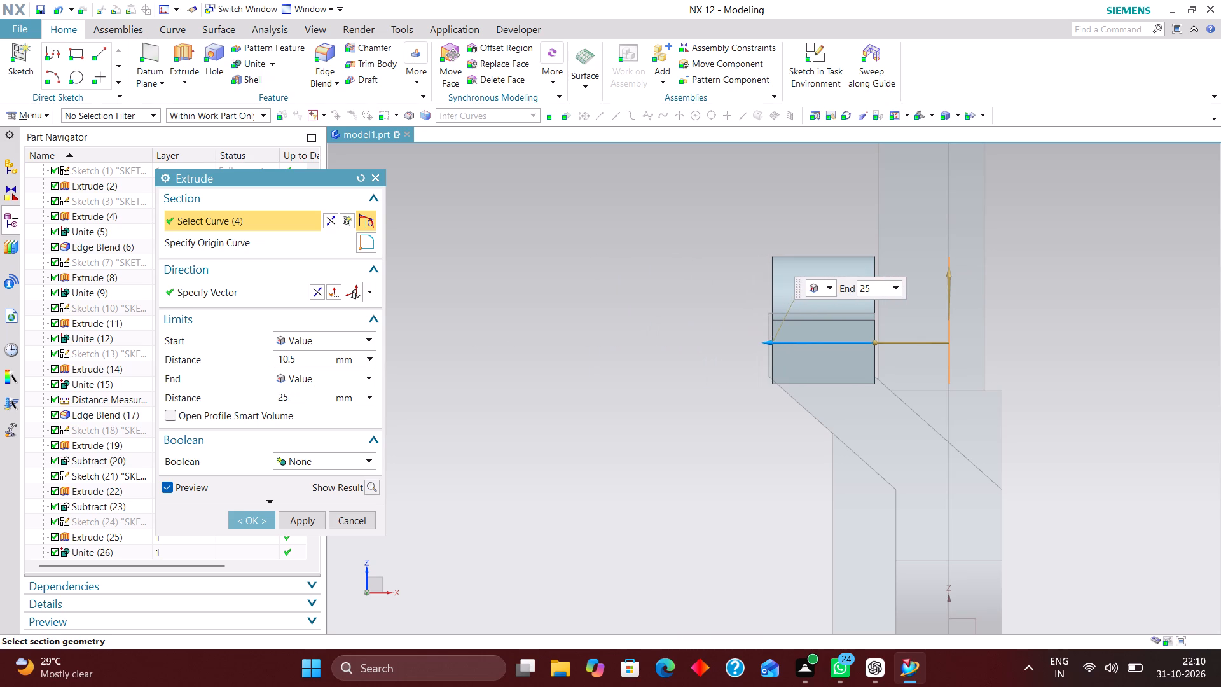
{"action": "left_click_drag", "start_coordinate": [762, 358], "coordinate": [757, 356]}
{"action": "scroll", "coordinate": [890, 358], "scroll_direction": "up", "scroll_amount": 5}
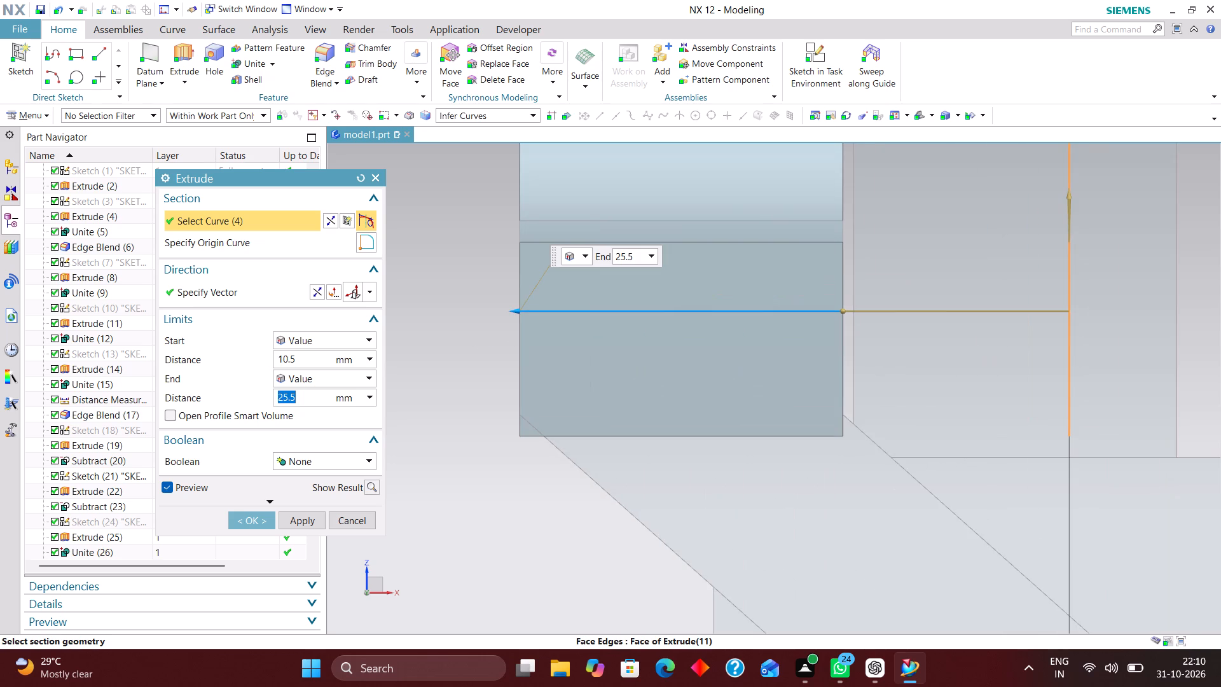
{"action": "scroll", "coordinate": [873, 391], "scroll_direction": "down", "scroll_amount": 2}
{"action": "left_click", "coordinate": [241, 520]}
Examine how the arched extrusion meets the short upright and the sloped arm from several angles.
{"action": "middle_click_drag", "start_coordinate": [981, 450], "coordinate": [968, 450]}
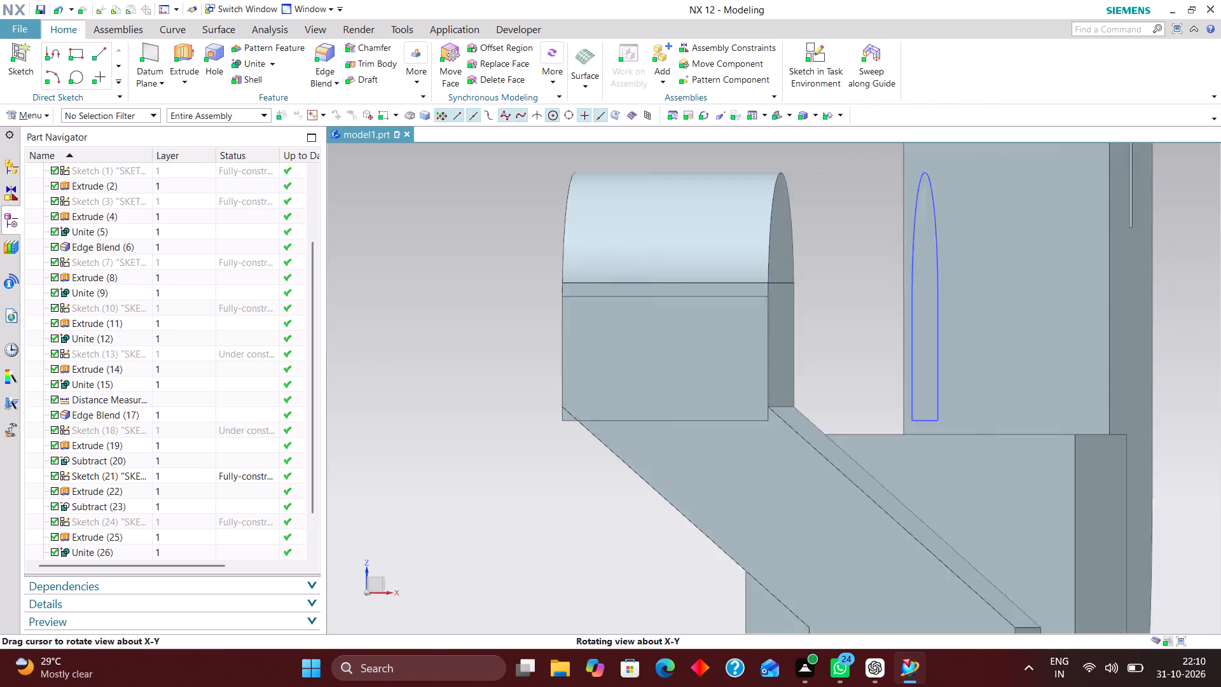
{"action": "middle_click_drag", "start_coordinate": [968, 450], "coordinate": [932, 454]}
{"action": "scroll", "coordinate": [890, 436], "scroll_direction": "down", "scroll_amount": 2}
{"action": "scroll", "coordinate": [462, 389], "scroll_direction": "up", "scroll_amount": 5}
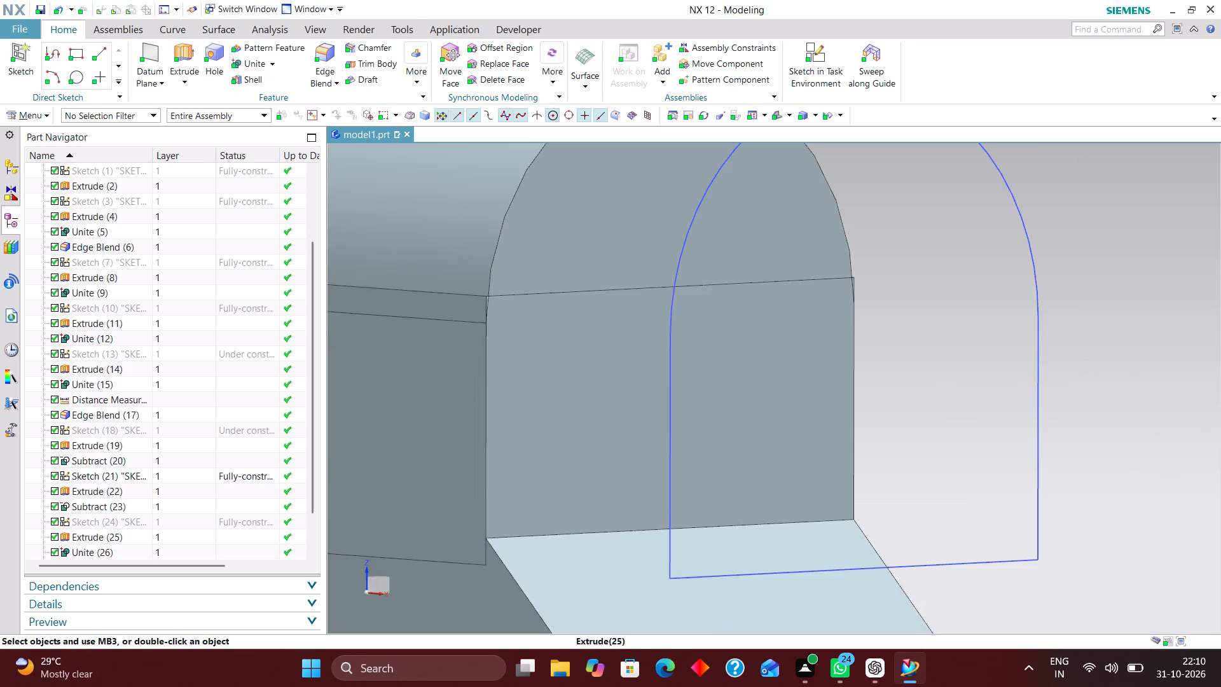
{"action": "scroll", "coordinate": [597, 337], "scroll_direction": "down", "scroll_amount": 3}
{"action": "scroll", "coordinate": [395, 441], "scroll_direction": "up", "scroll_amount": 5}
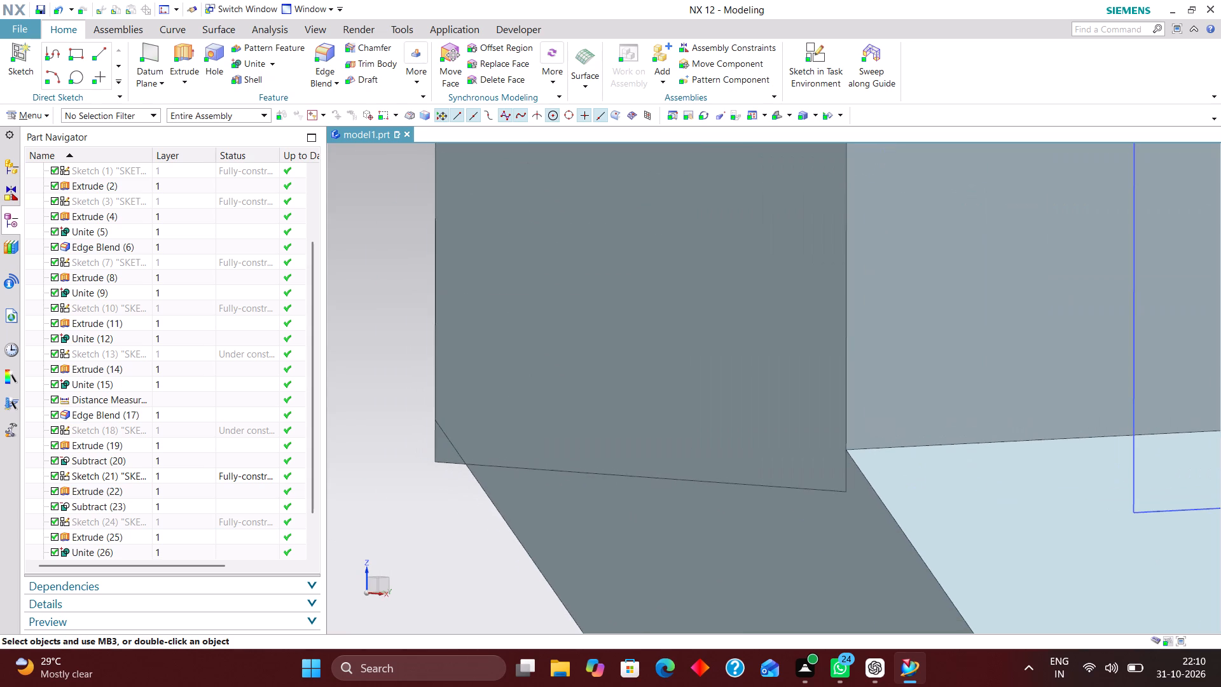
{"action": "scroll", "coordinate": [479, 392], "scroll_direction": "down", "scroll_amount": 5}
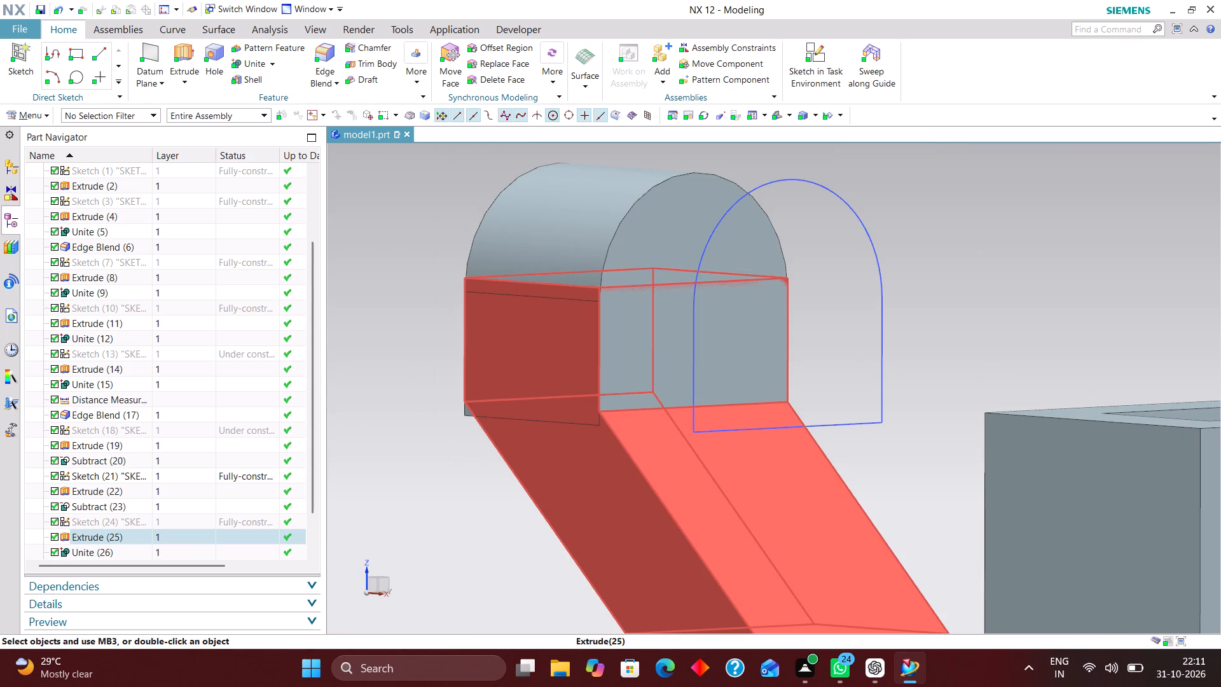
{"action": "scroll", "coordinate": [590, 428], "scroll_direction": "down", "scroll_amount": 2}
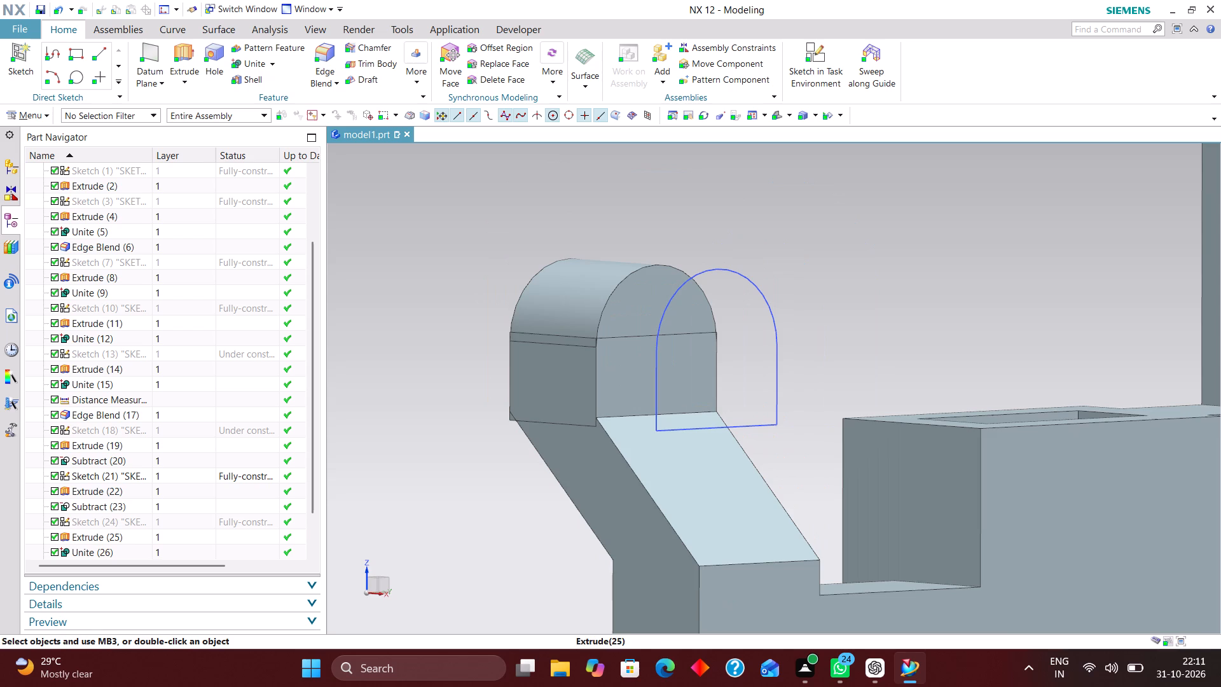
{"action": "middle_click_drag", "start_coordinate": [821, 373], "coordinate": [728, 390]}
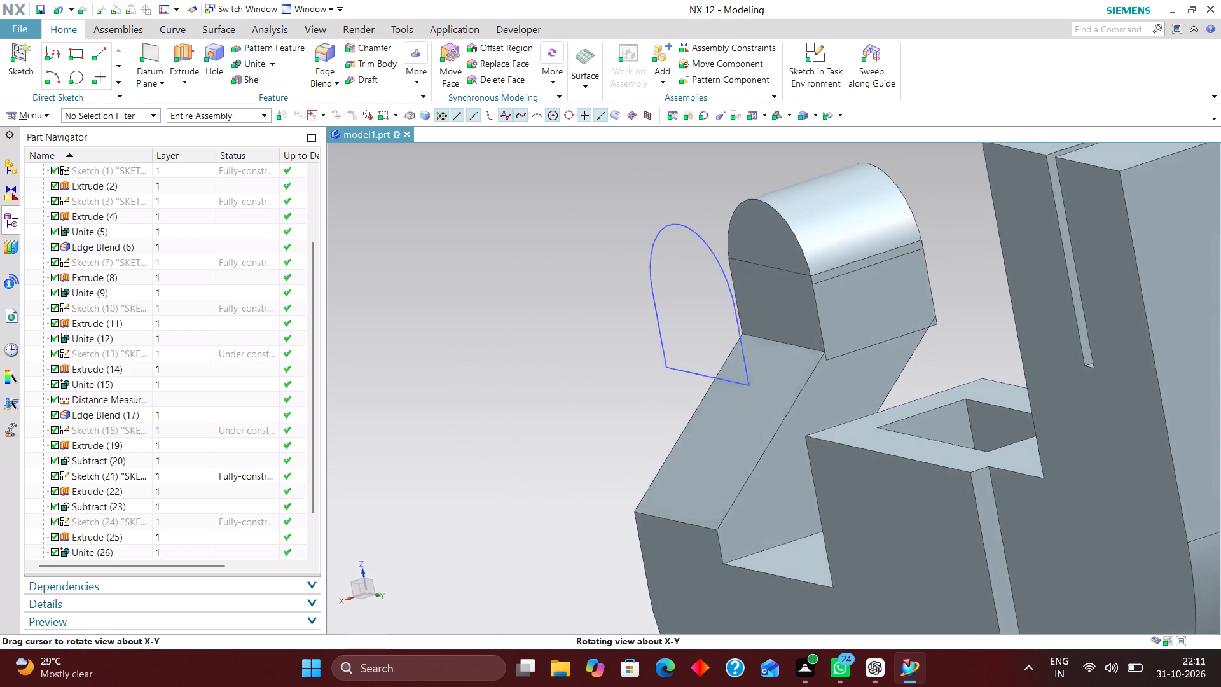
{"action": "middle_click_drag", "start_coordinate": [728, 390], "coordinate": [846, 390]}
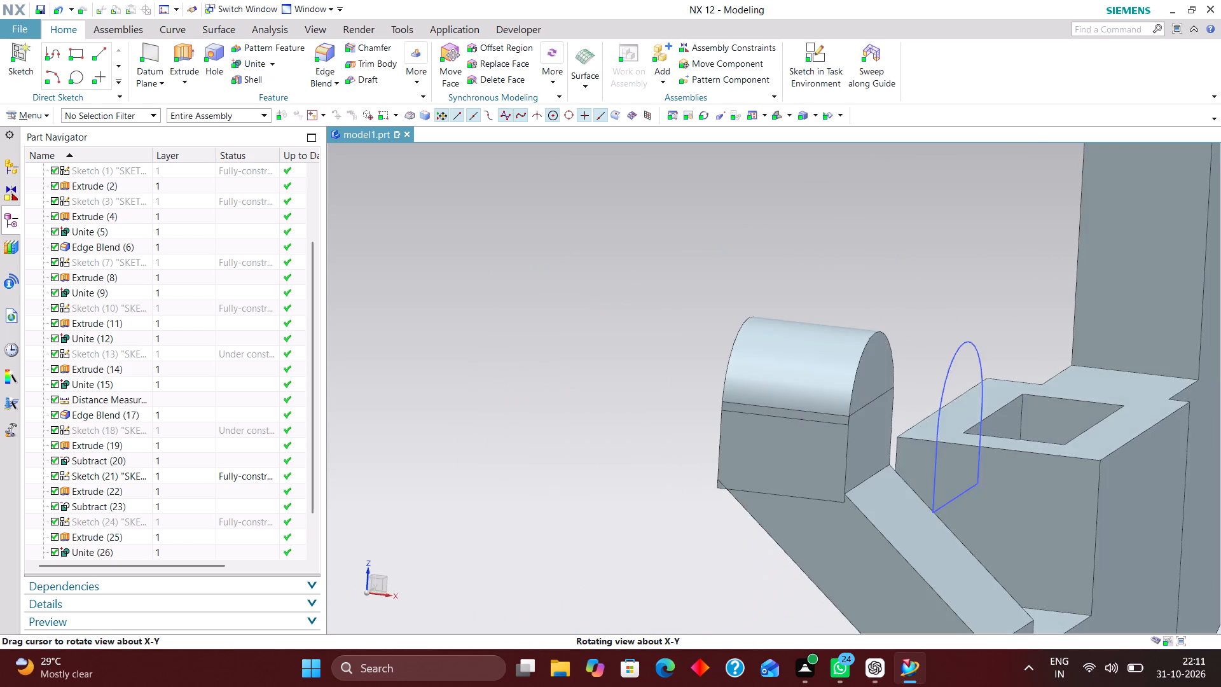
{"action": "middle_click_drag", "start_coordinate": [846, 390], "coordinate": [828, 387]}
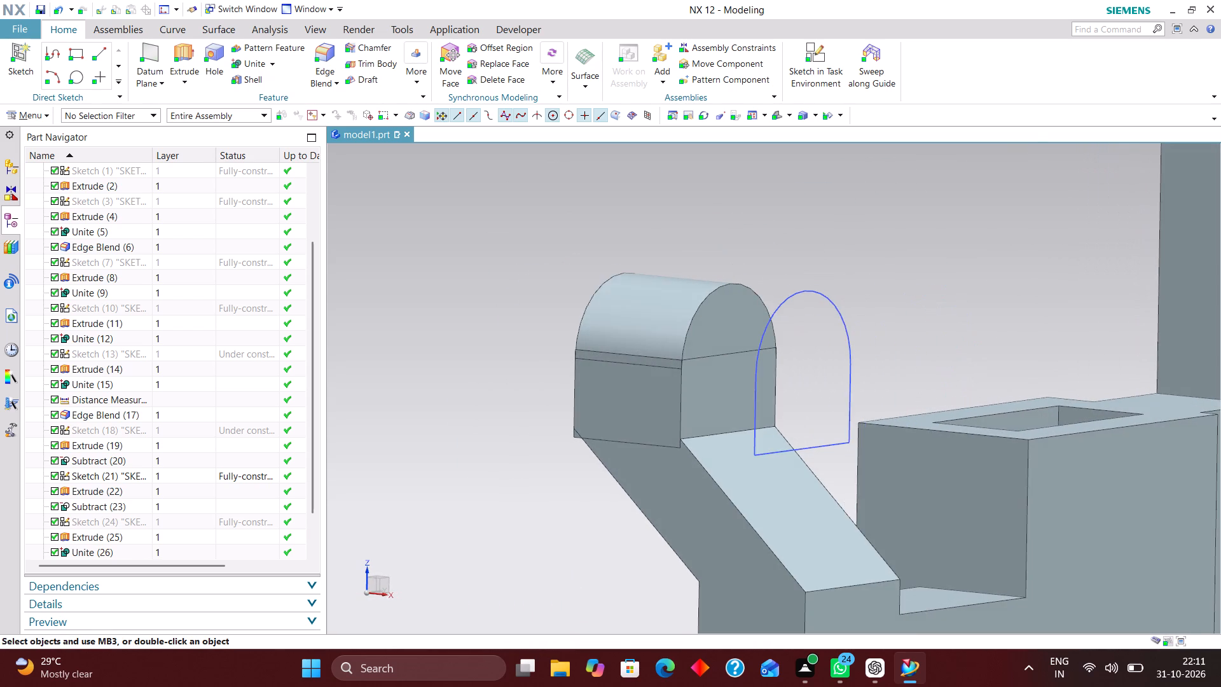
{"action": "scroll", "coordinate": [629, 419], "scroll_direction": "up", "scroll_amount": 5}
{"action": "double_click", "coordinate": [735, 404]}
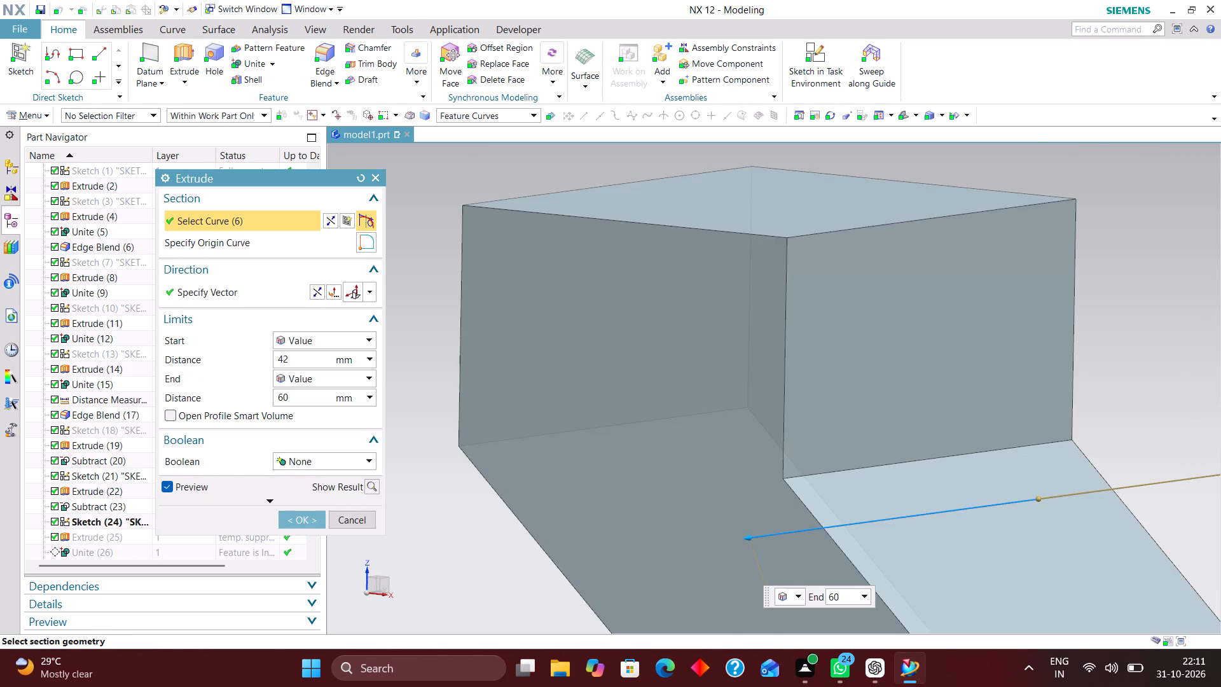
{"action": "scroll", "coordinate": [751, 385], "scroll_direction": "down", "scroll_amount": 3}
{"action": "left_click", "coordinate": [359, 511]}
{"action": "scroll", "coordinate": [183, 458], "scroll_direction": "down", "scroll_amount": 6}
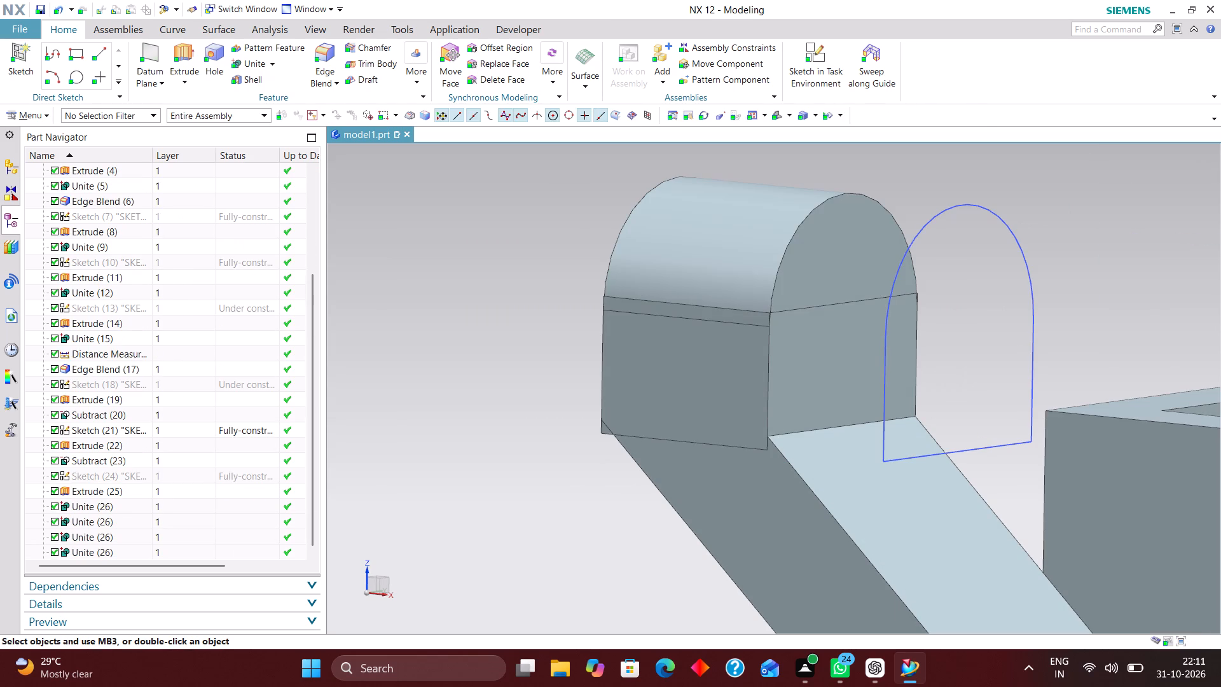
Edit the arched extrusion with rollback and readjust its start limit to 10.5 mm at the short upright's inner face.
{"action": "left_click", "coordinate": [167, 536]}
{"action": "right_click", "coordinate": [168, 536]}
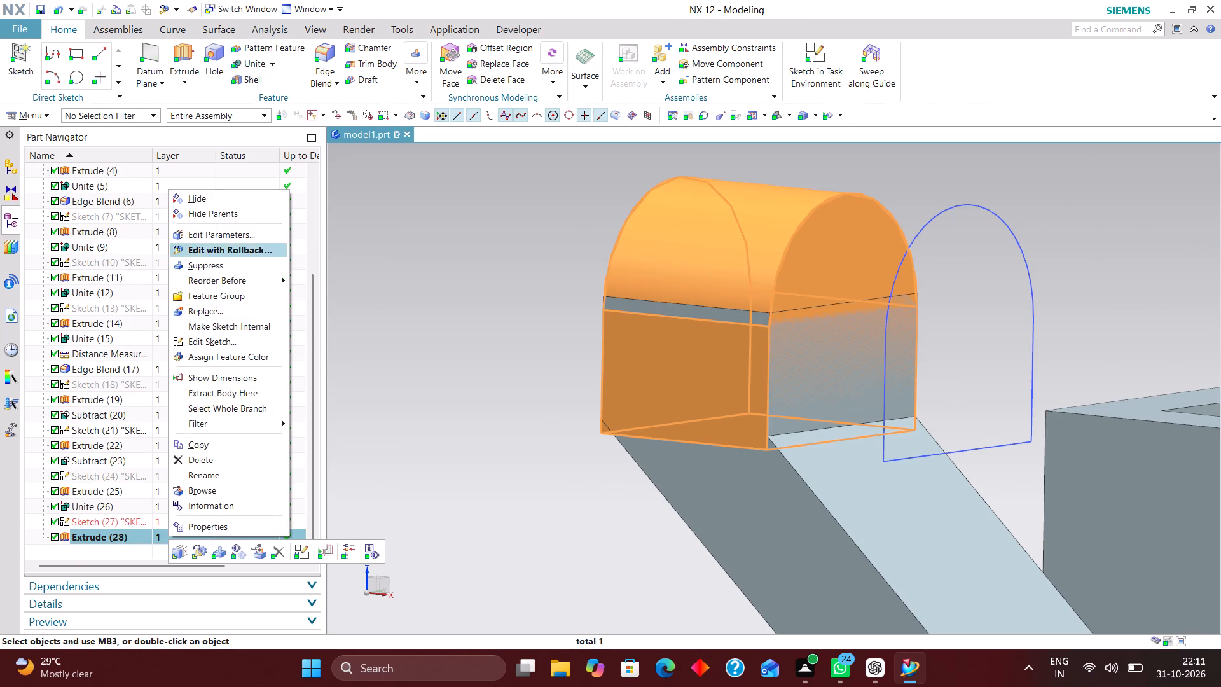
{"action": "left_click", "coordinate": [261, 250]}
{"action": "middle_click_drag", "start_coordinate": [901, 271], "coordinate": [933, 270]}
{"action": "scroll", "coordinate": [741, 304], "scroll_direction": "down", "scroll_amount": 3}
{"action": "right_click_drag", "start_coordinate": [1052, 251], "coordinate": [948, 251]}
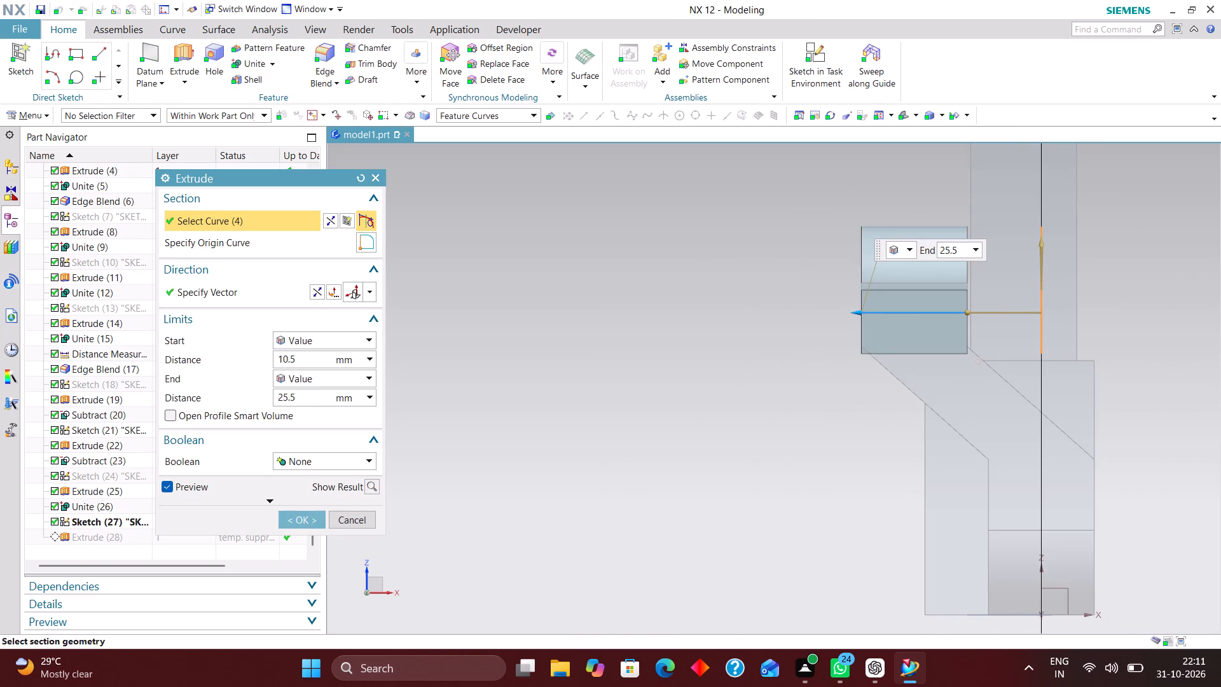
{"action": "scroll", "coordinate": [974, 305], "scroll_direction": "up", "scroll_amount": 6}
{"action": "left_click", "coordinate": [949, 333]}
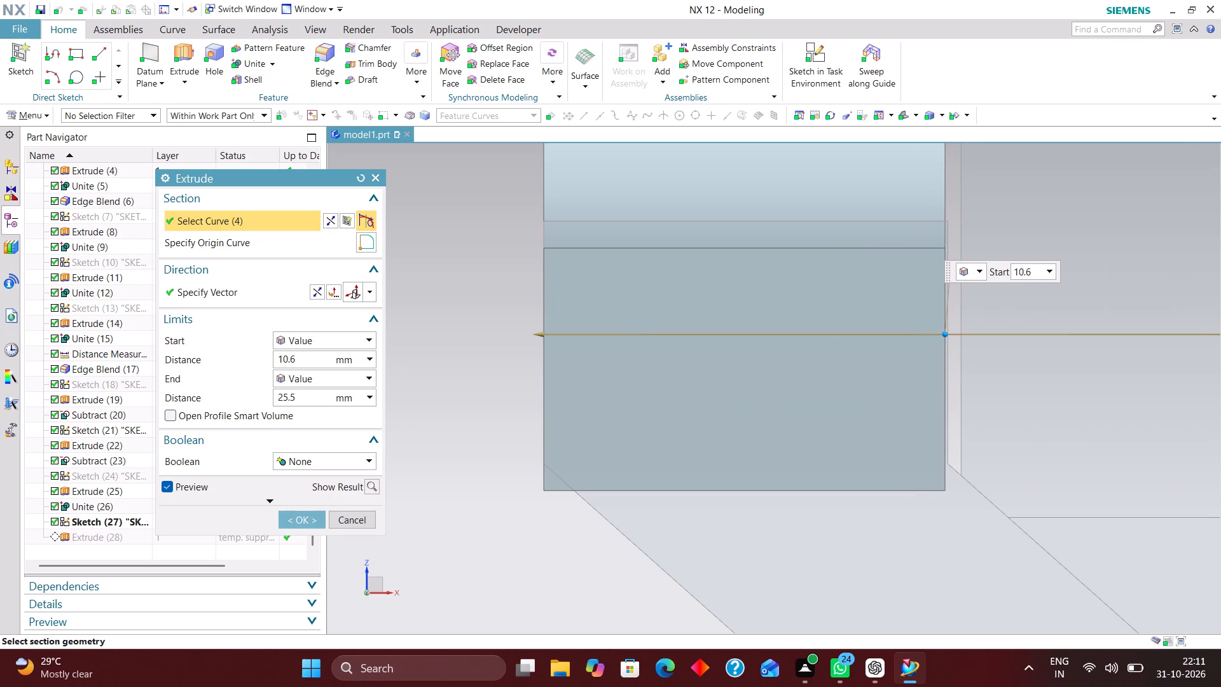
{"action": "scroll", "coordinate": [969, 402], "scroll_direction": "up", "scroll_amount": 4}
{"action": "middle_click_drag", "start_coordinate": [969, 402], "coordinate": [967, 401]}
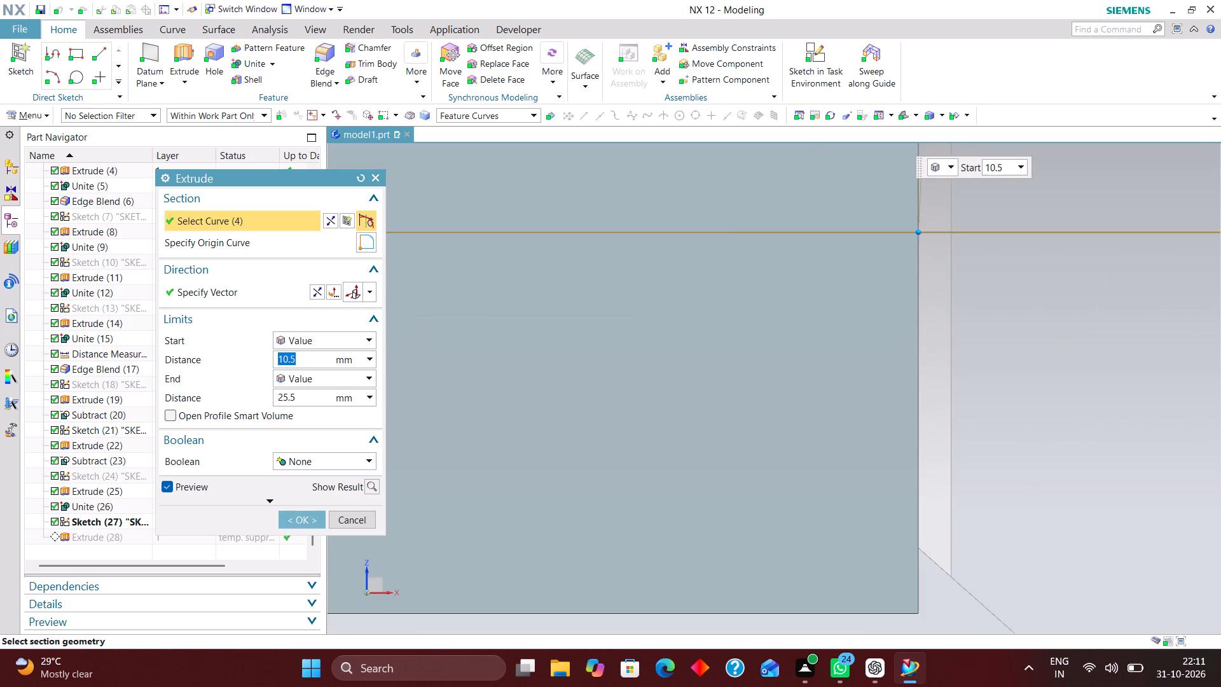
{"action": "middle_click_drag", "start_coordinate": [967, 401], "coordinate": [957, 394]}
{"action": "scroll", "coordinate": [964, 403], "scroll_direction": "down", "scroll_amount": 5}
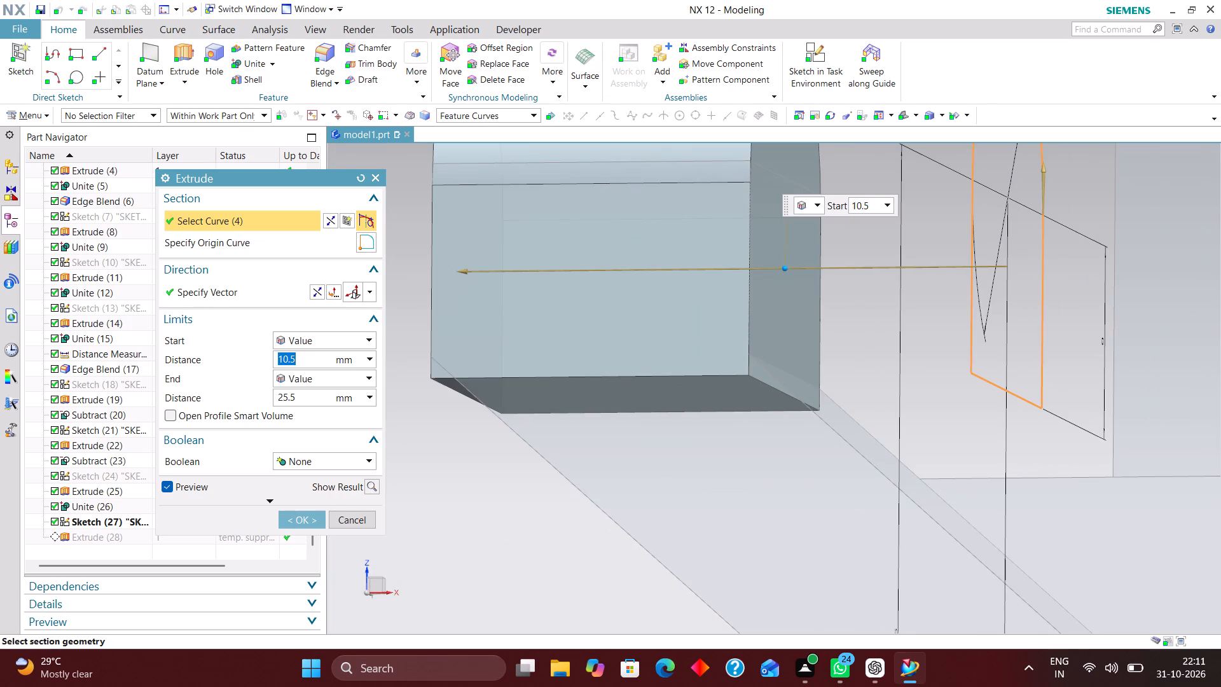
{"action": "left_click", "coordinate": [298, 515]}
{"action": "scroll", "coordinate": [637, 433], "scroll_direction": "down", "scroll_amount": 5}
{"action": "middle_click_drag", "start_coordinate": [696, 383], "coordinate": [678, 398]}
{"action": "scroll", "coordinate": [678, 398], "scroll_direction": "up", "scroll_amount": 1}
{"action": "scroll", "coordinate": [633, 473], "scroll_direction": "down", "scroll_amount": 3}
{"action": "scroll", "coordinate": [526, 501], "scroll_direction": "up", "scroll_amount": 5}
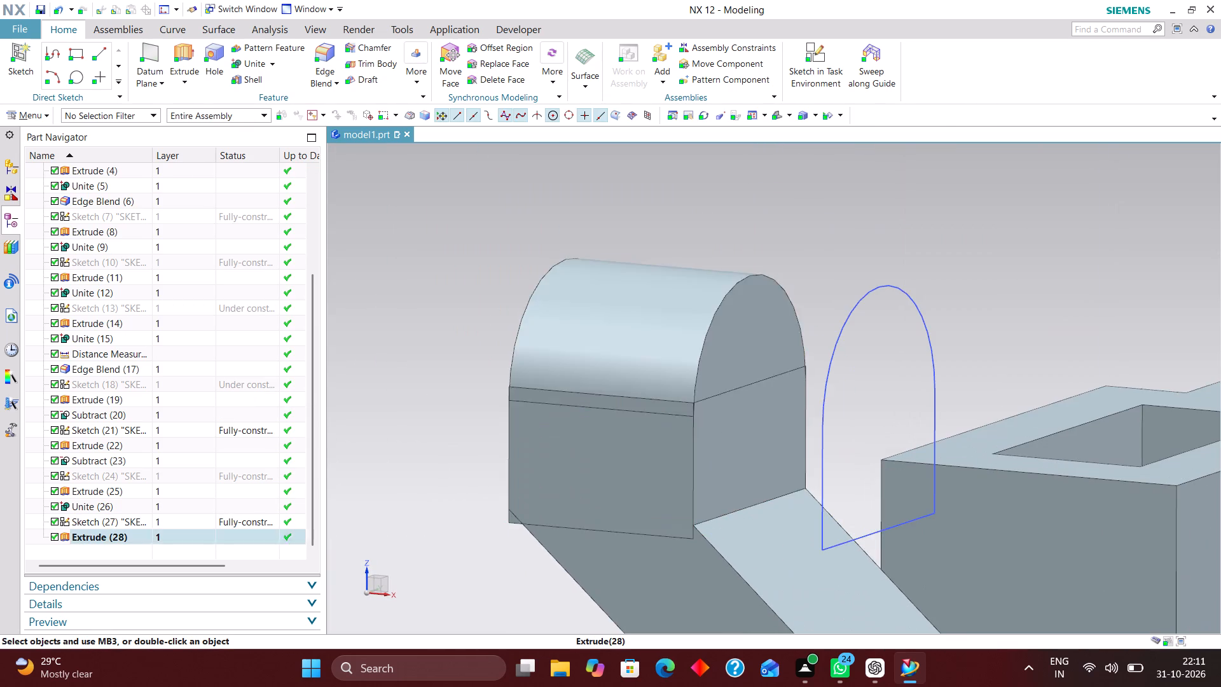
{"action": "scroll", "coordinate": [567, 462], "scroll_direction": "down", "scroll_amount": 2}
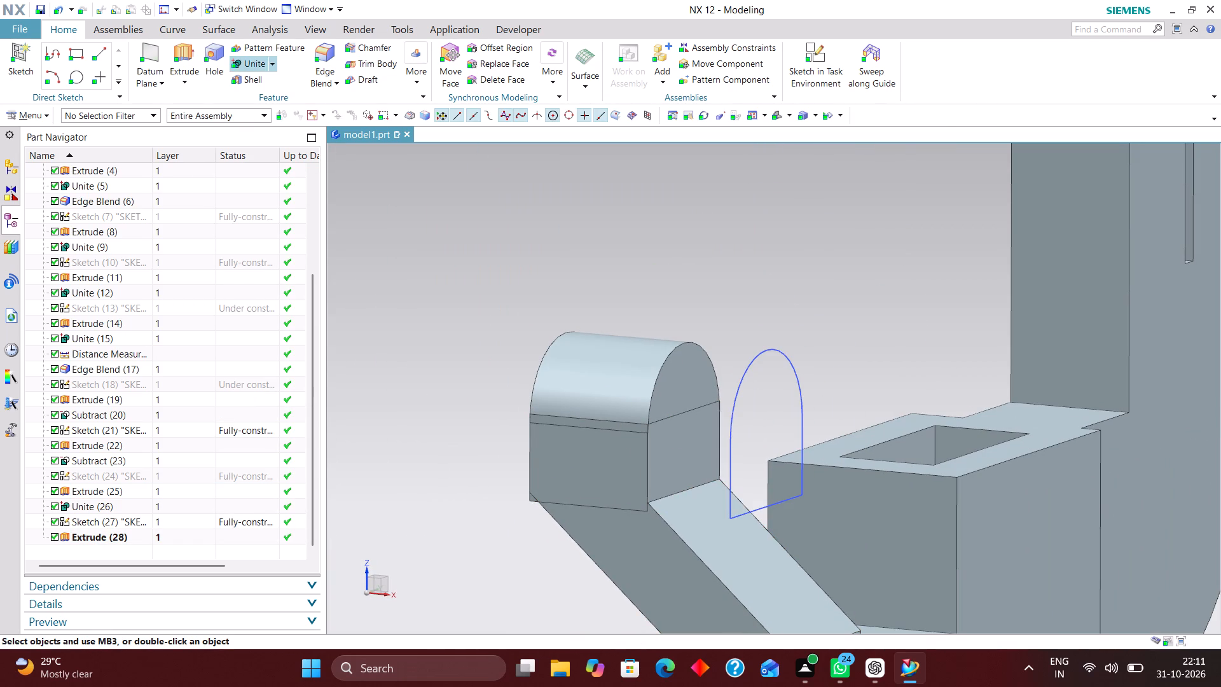
Unite the arched extrusion with the main bracket body.
{"action": "left_click", "coordinate": [256, 59]}
{"action": "left_click", "coordinate": [626, 534]}
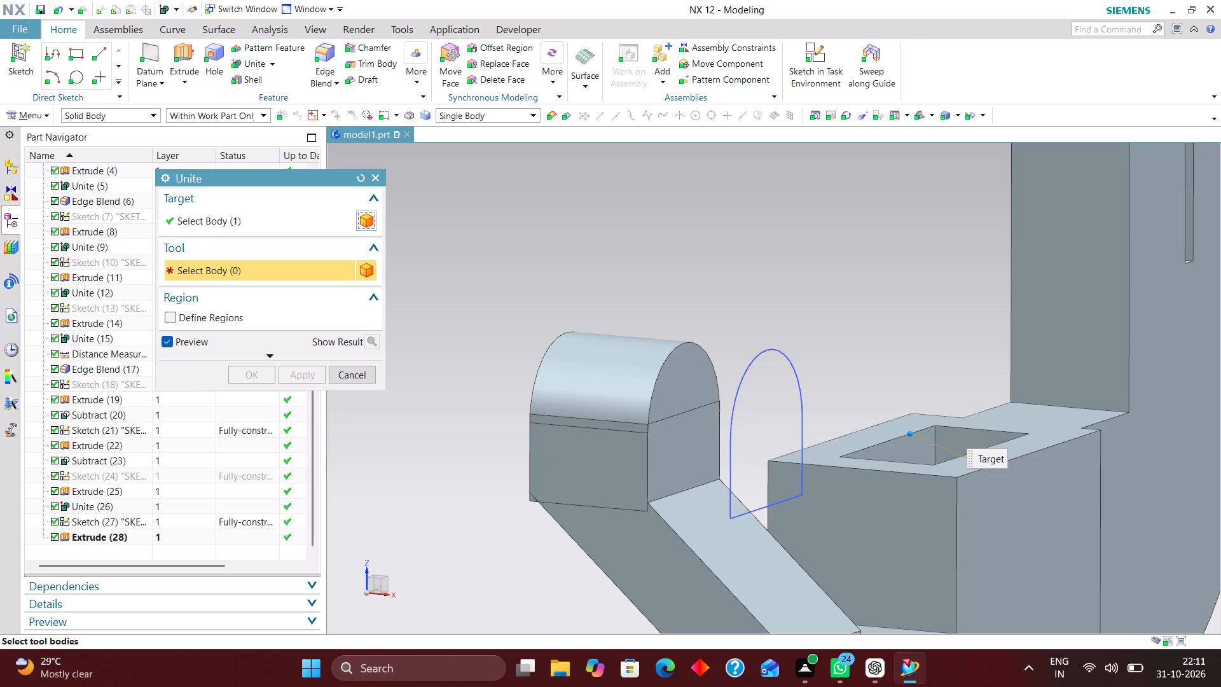
{"action": "left_click", "coordinate": [605, 350]}
{"action": "left_click", "coordinate": [253, 374]}
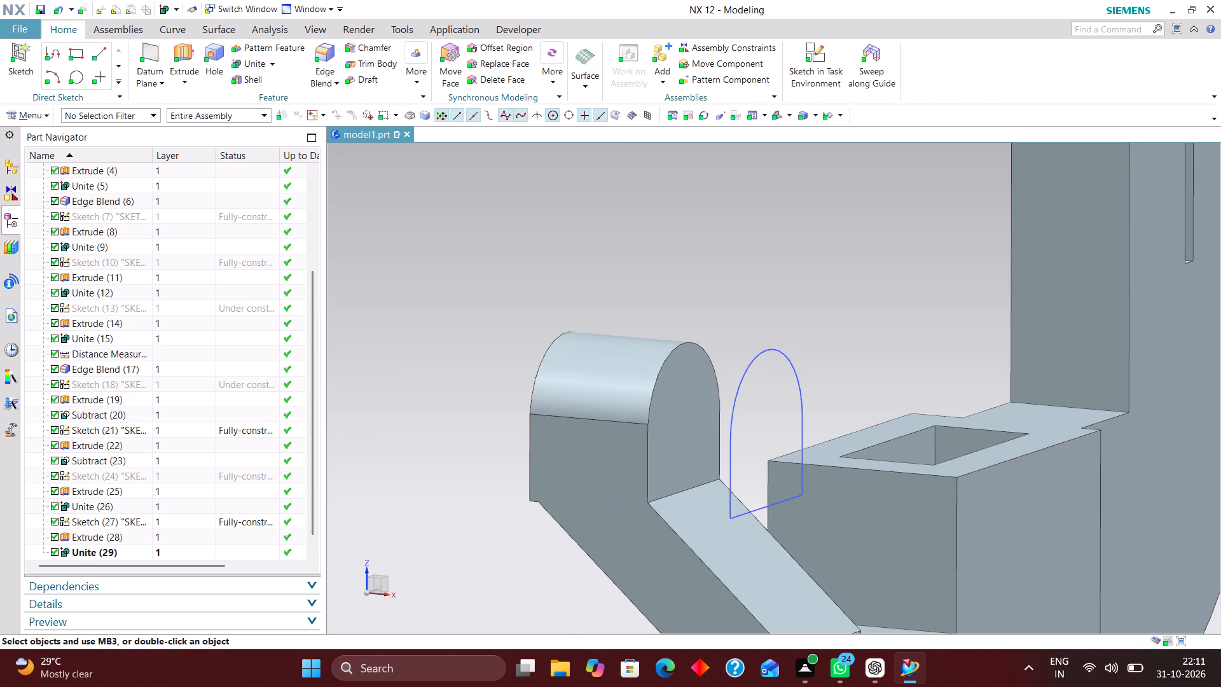
Examine the lower corner where the arched end meets the sloped arm.
{"action": "scroll", "coordinate": [580, 395], "scroll_direction": "down", "scroll_amount": 3}
{"action": "scroll", "coordinate": [544, 459], "scroll_direction": "up", "scroll_amount": 6}
{"action": "middle_click_drag", "start_coordinate": [643, 398], "coordinate": [677, 385]}
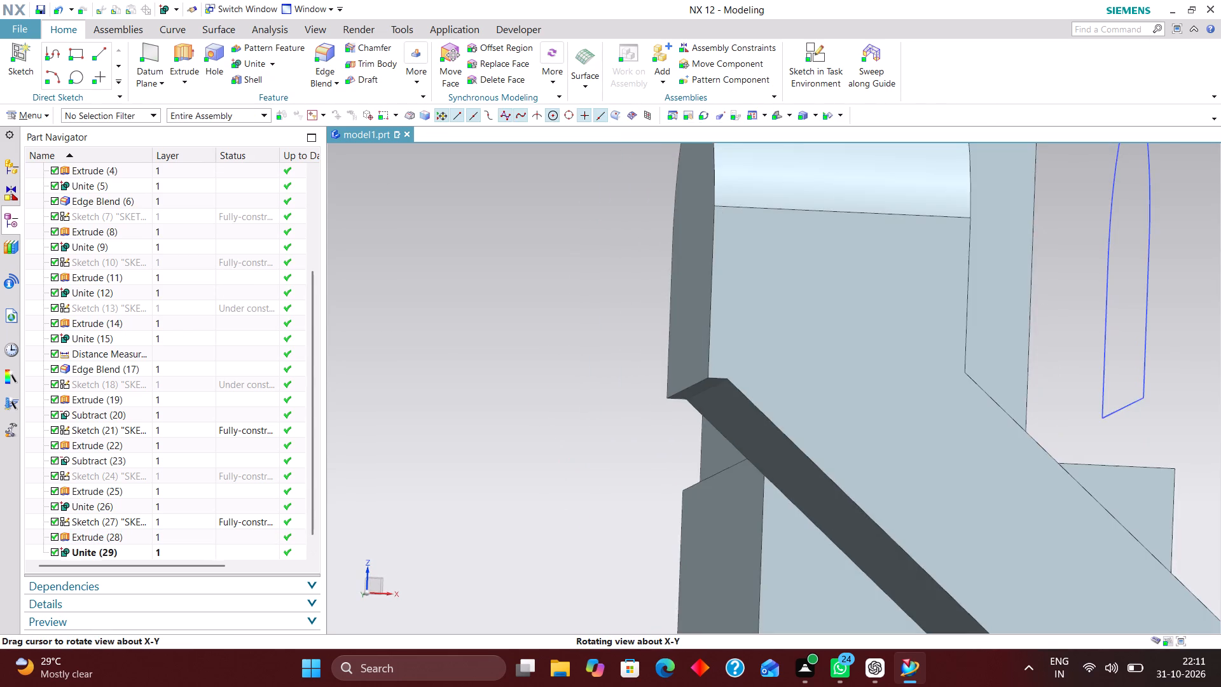
{"action": "middle_click_drag", "start_coordinate": [677, 385], "coordinate": [672, 387]}
{"action": "scroll", "coordinate": [672, 387], "scroll_direction": "up", "scroll_amount": 1}
{"action": "scroll", "coordinate": [676, 378], "scroll_direction": "down", "scroll_amount": 4}
{"action": "scroll", "coordinate": [682, 354], "scroll_direction": "up", "scroll_amount": 3}
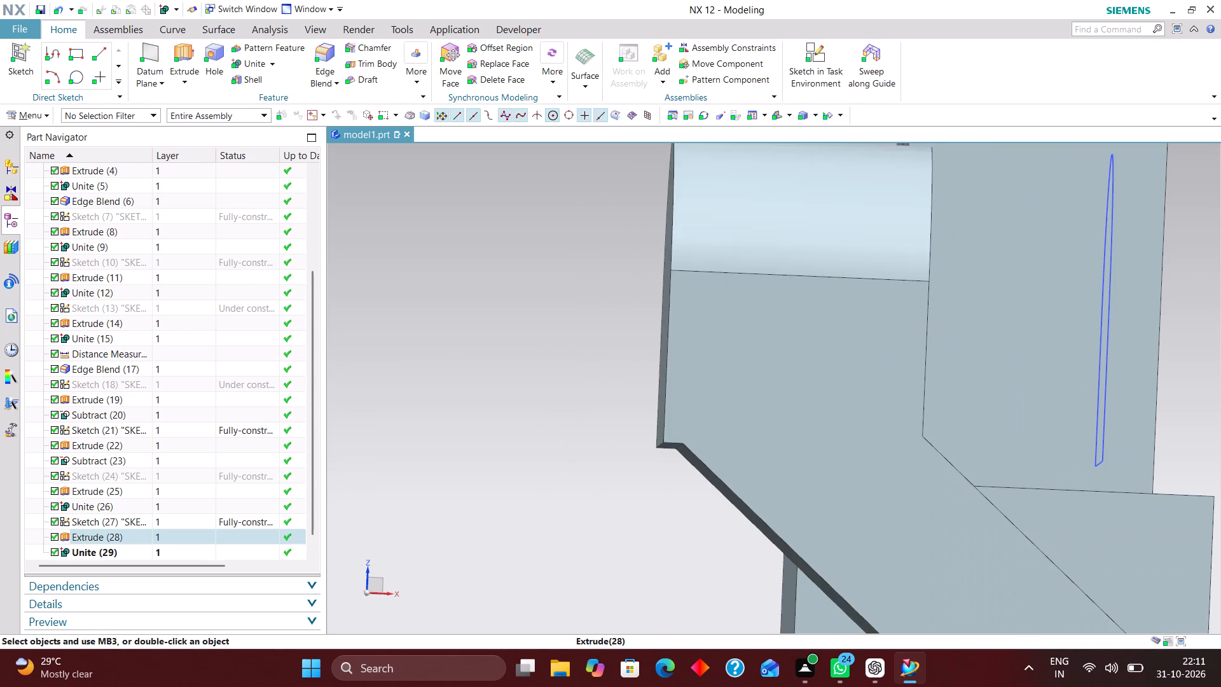
{"action": "scroll", "coordinate": [569, 363], "scroll_direction": "down", "scroll_amount": 3}
{"action": "scroll", "coordinate": [593, 371], "scroll_direction": "up", "scroll_amount": 1}
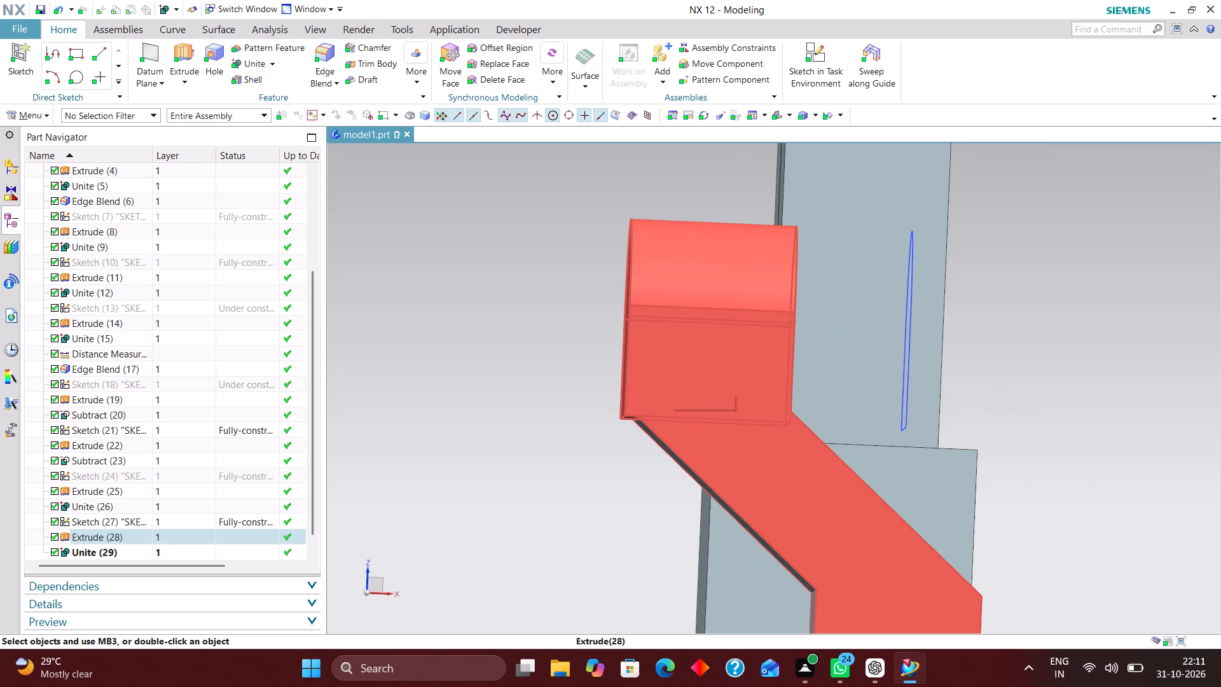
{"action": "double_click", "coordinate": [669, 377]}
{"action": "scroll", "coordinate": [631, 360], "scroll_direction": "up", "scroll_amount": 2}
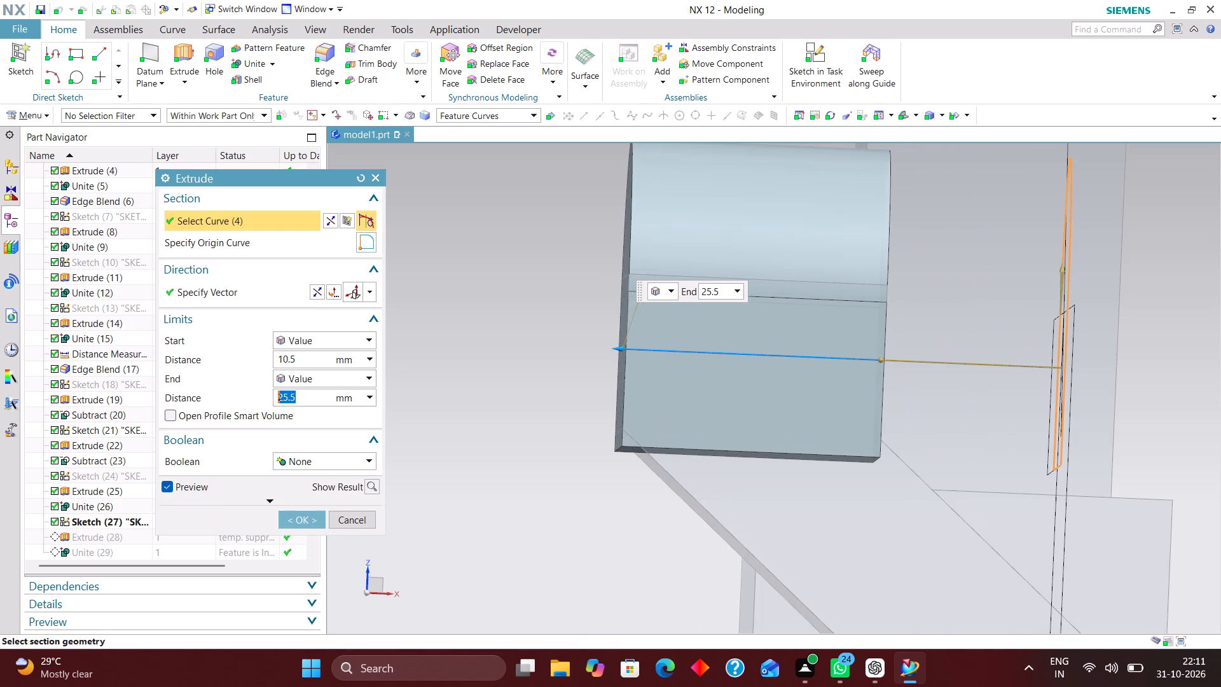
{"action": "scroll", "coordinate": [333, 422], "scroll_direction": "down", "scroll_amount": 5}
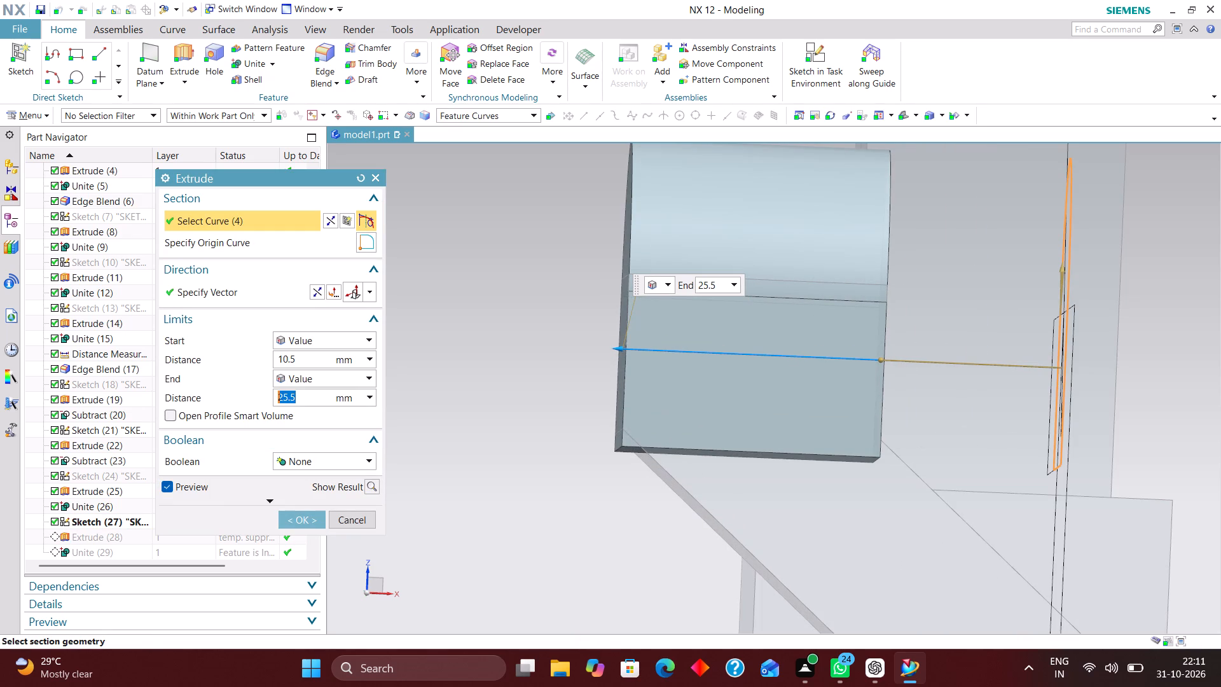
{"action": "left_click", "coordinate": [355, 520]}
Edit the latest unite with rollback, defining regions and removing the small wedge region at the arched end's lower outer corner.
{"action": "scroll", "coordinate": [280, 357], "scroll_direction": "down", "scroll_amount": 5}
{"action": "left_click", "coordinate": [137, 538]}
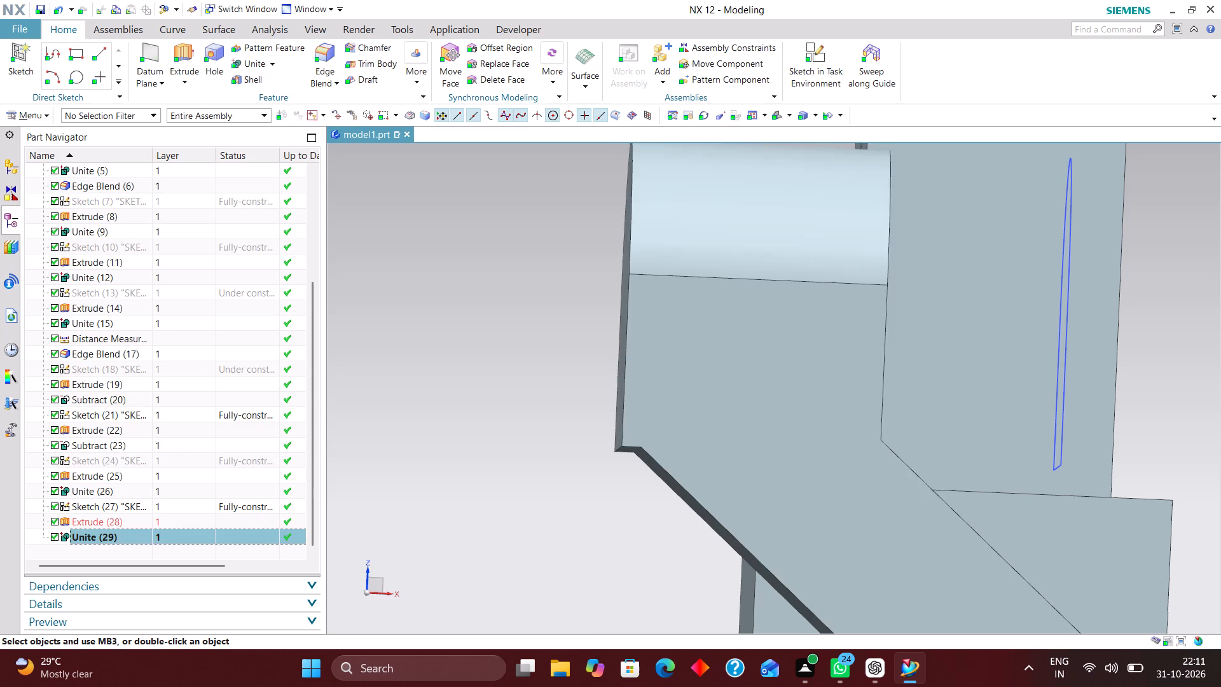
{"action": "right_click", "coordinate": [137, 538]}
{"action": "left_click", "coordinate": [237, 231]}
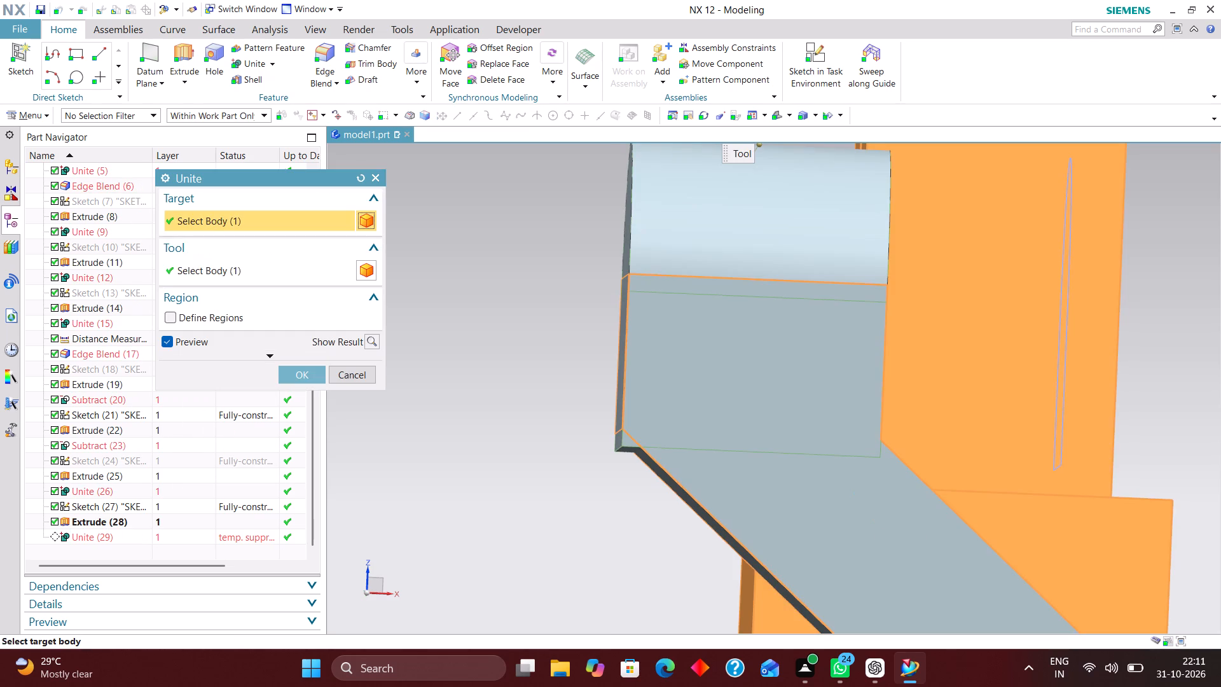
{"action": "left_click", "coordinate": [169, 318]}
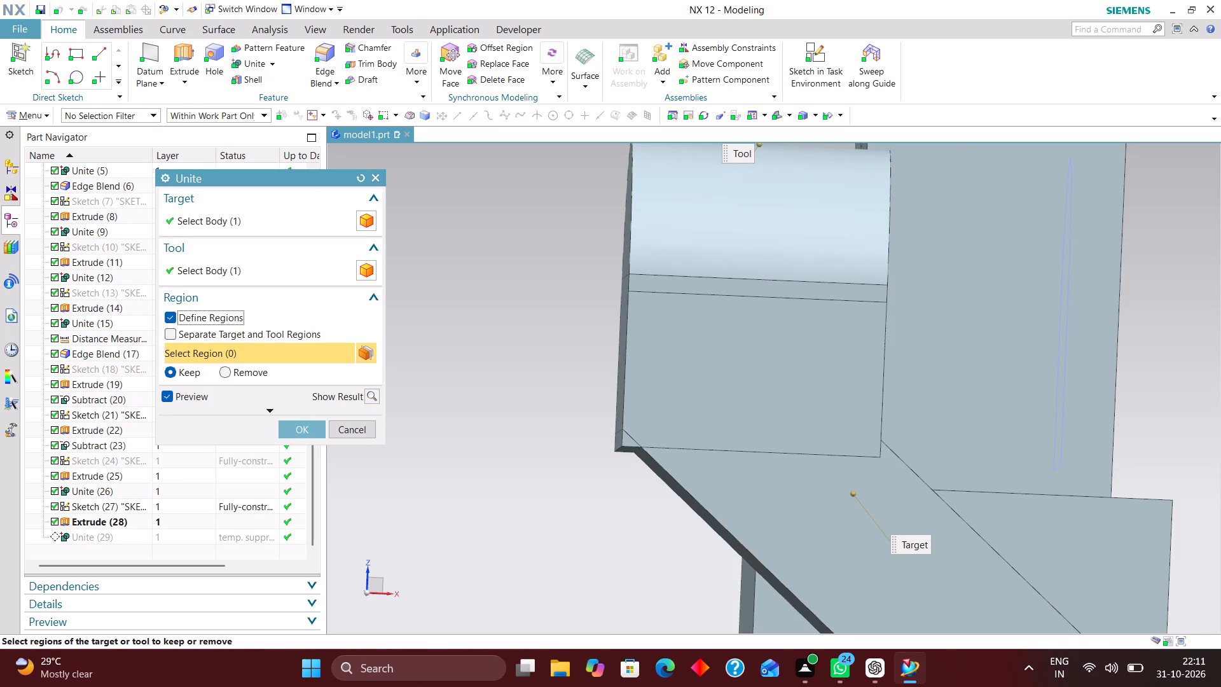
{"action": "scroll", "coordinate": [617, 474], "scroll_direction": "up", "scroll_amount": 2}
{"action": "left_click", "coordinate": [638, 424]}
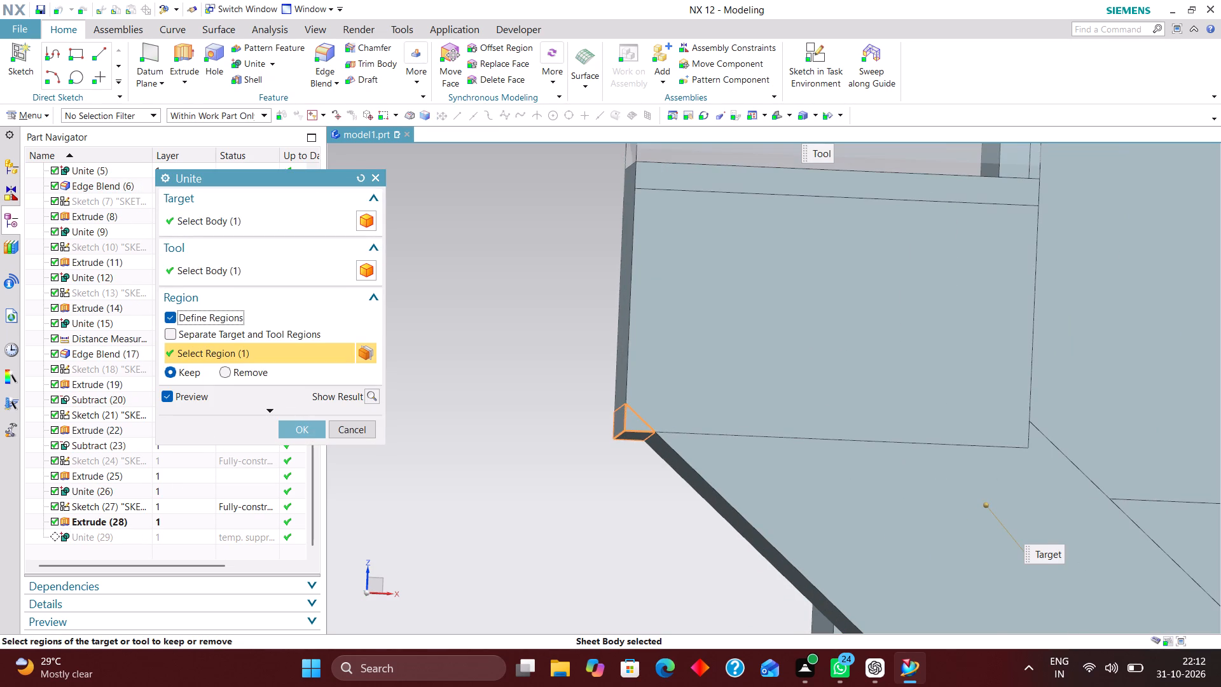
{"action": "scroll", "coordinate": [598, 502], "scroll_direction": "down", "scroll_amount": 3}
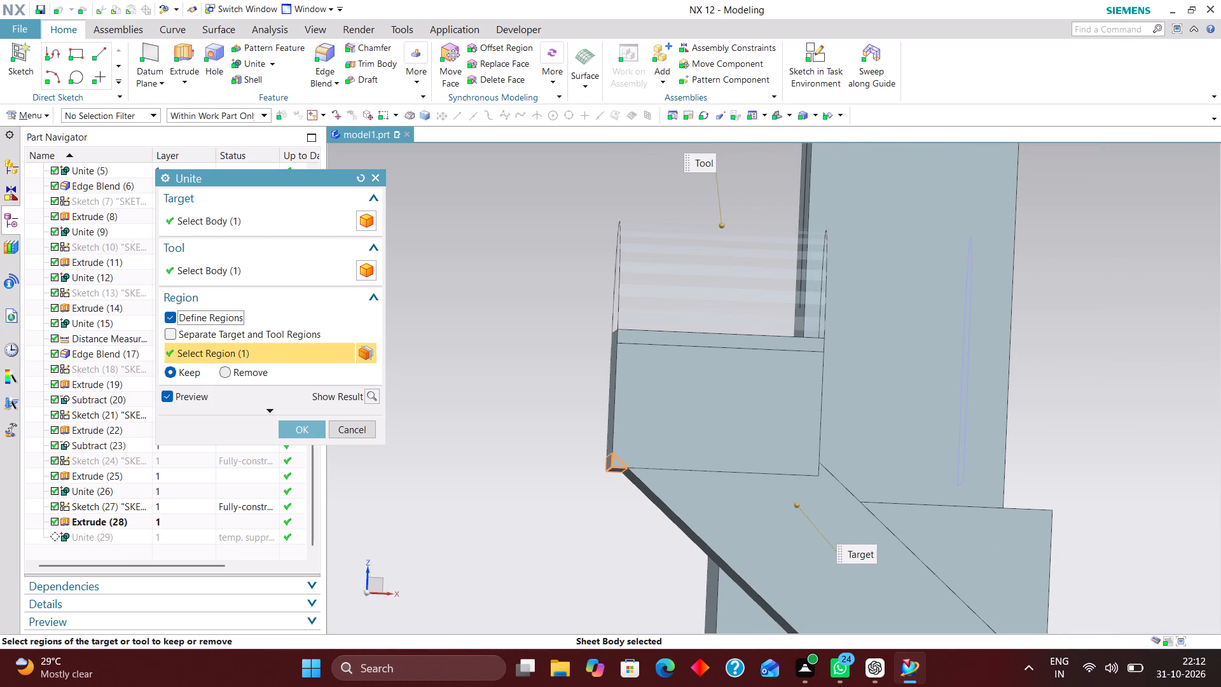
{"action": "left_click", "coordinate": [362, 177]}
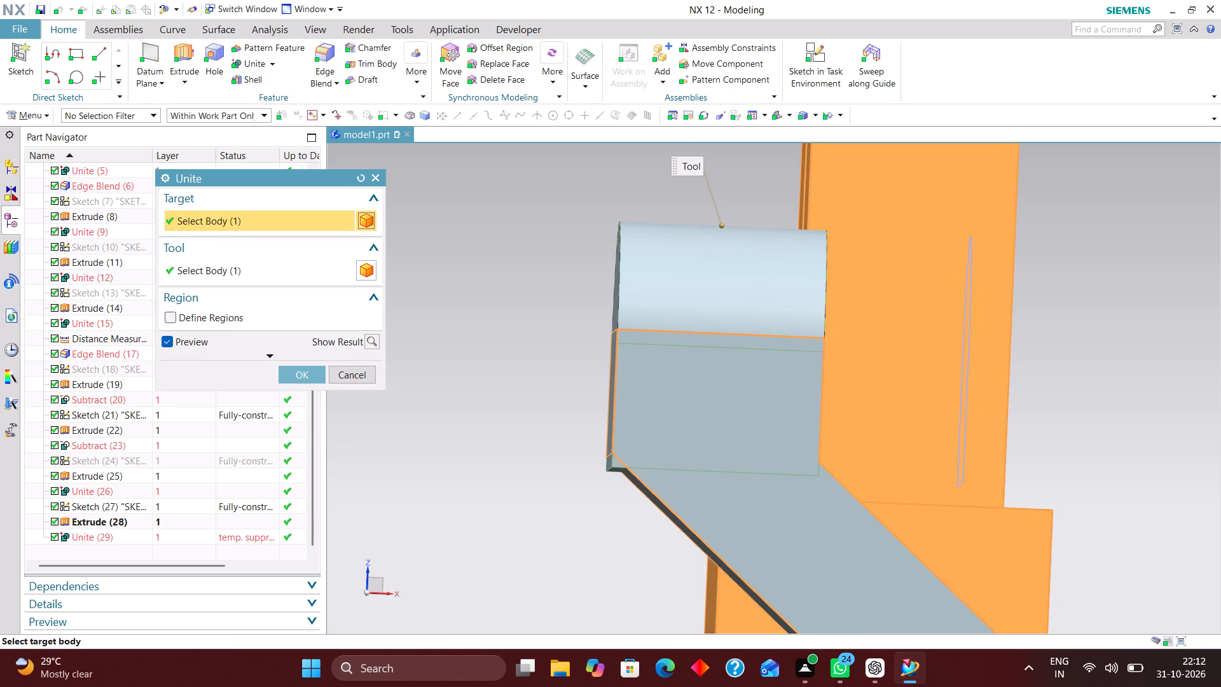
{"action": "left_click", "coordinate": [167, 314]}
{"action": "left_click", "coordinate": [225, 370]}
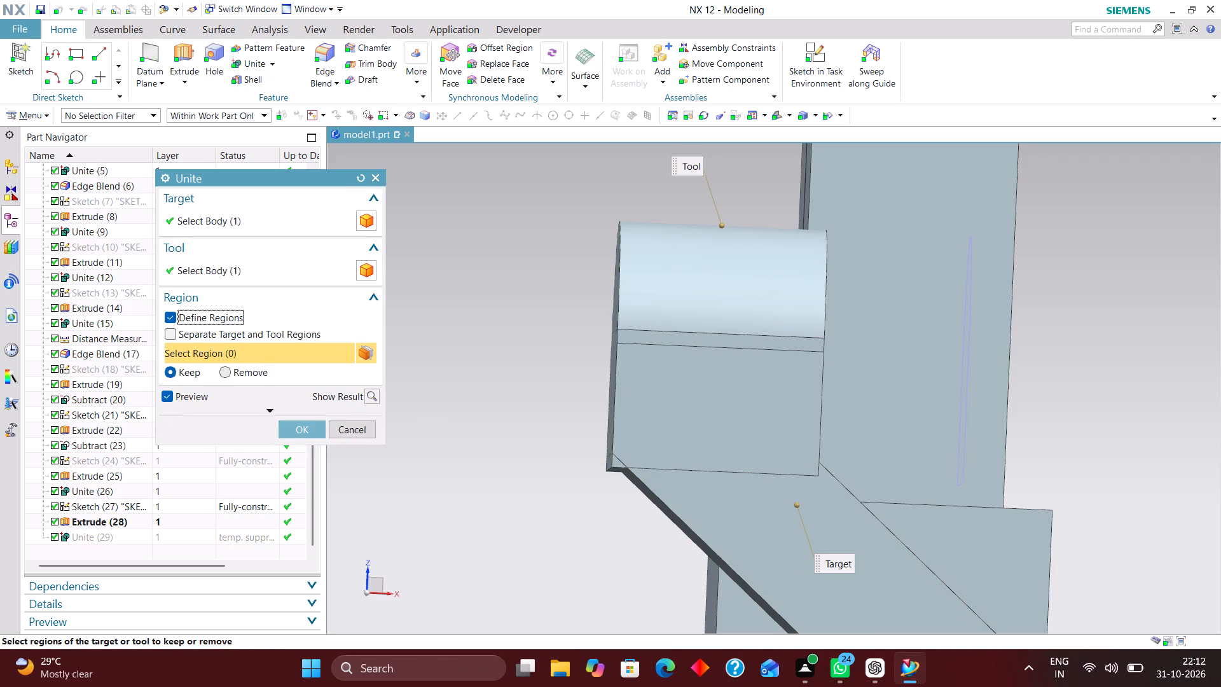
{"action": "left_click", "coordinate": [612, 467]}
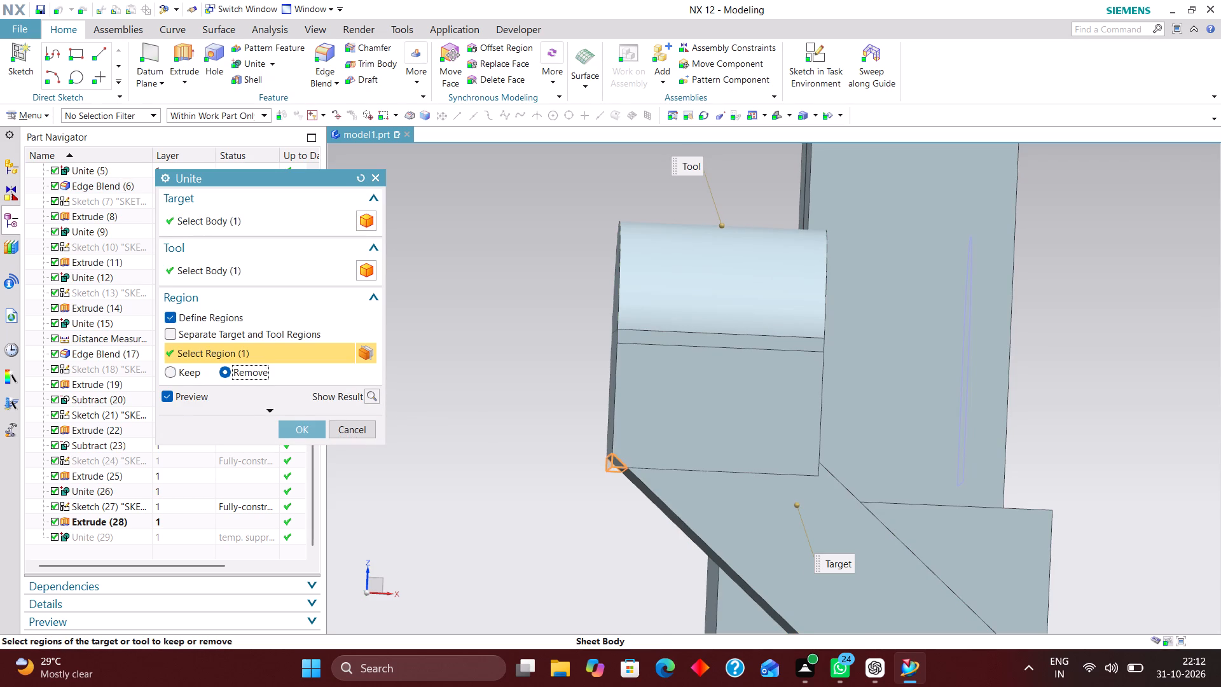
{"action": "left_click", "coordinate": [300, 430]}
Hide the arched profile sketch beside the short upright.
{"action": "scroll", "coordinate": [560, 434], "scroll_direction": "down", "scroll_amount": 4}
{"action": "middle_click_drag", "start_coordinate": [790, 455], "coordinate": [749, 466]}
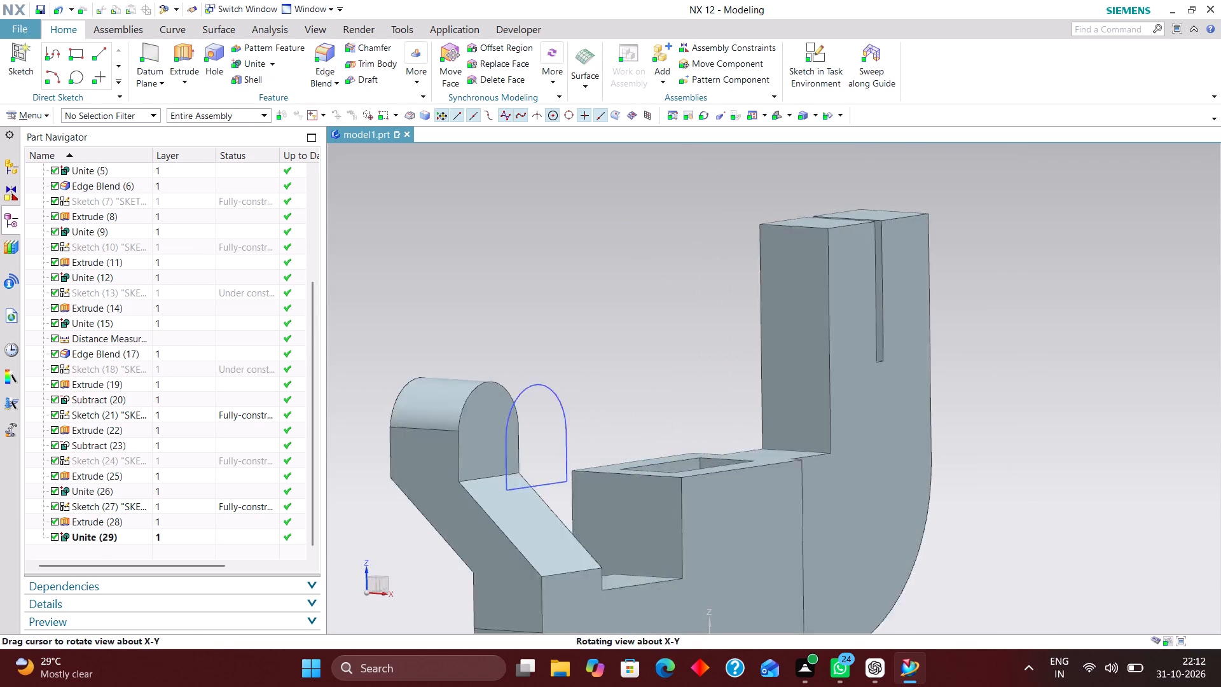
{"action": "middle_click_drag", "start_coordinate": [749, 466], "coordinate": [745, 464]}
{"action": "scroll", "coordinate": [745, 464], "scroll_direction": "up", "scroll_amount": 1}
{"action": "right_click_drag", "start_coordinate": [476, 373], "coordinate": [478, 458]}
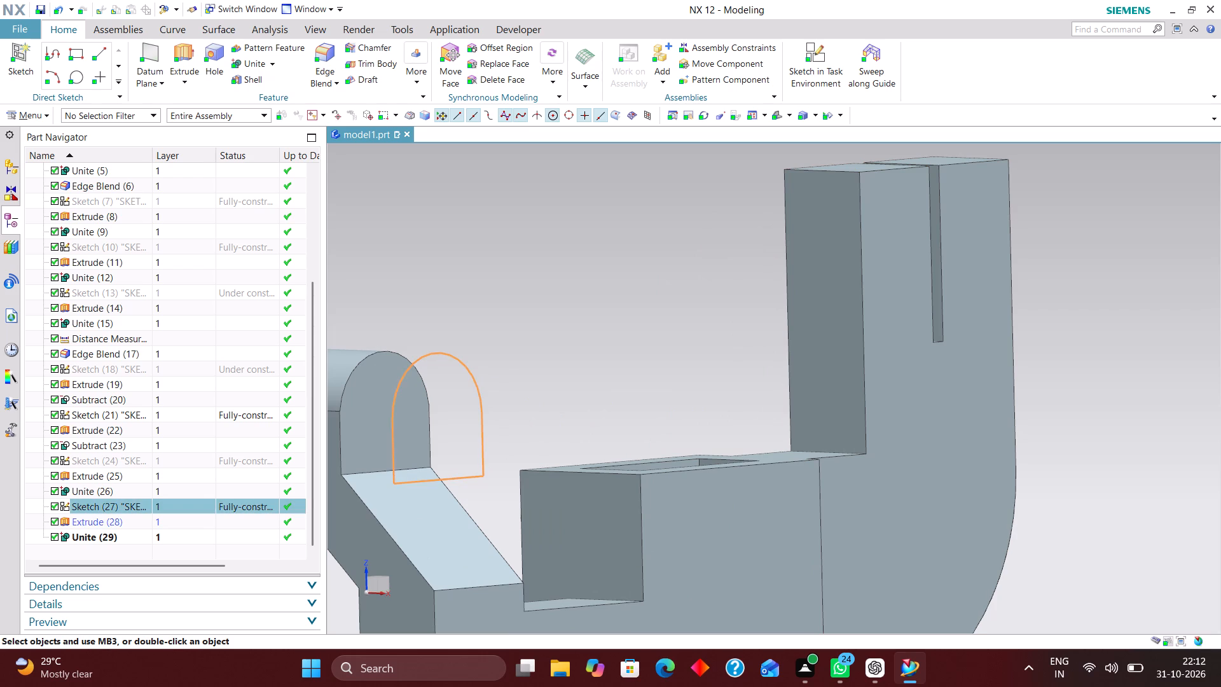
{"action": "left_click", "coordinate": [775, 114]}
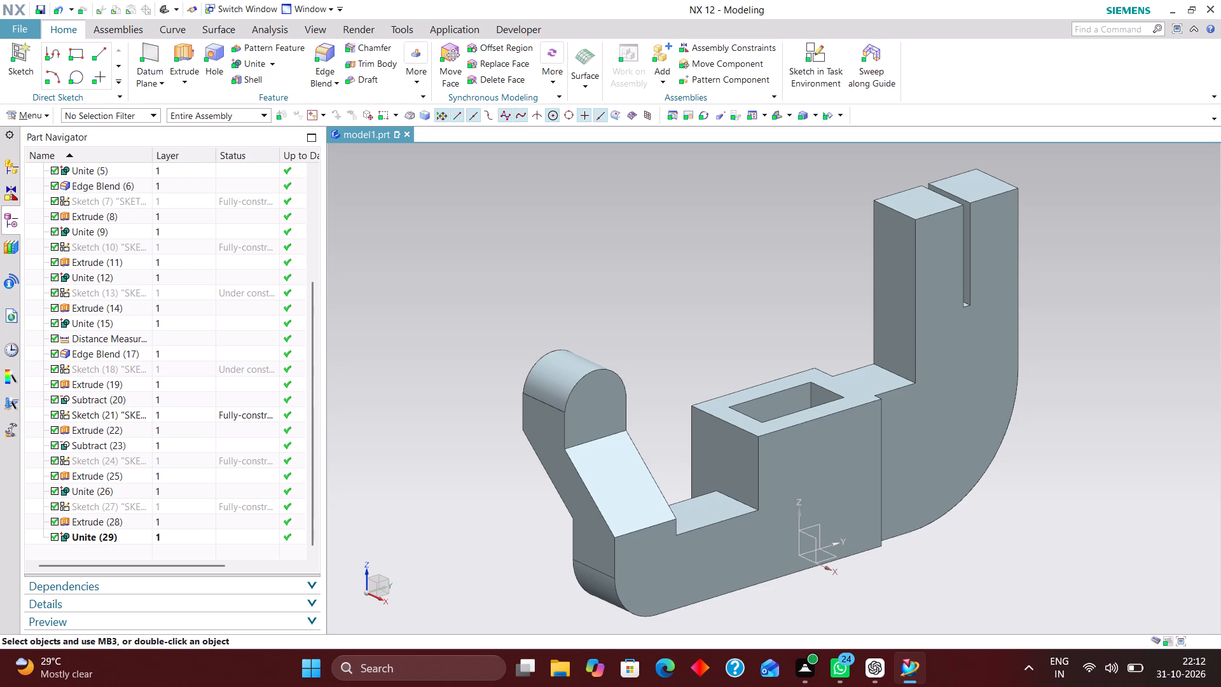
Cut a simple 9 mm diameter hole through the body, concentric with the short upright's arched end.
{"action": "left_click", "coordinate": [219, 55]}
{"action": "scroll", "coordinate": [595, 403], "scroll_direction": "up", "scroll_amount": 3}
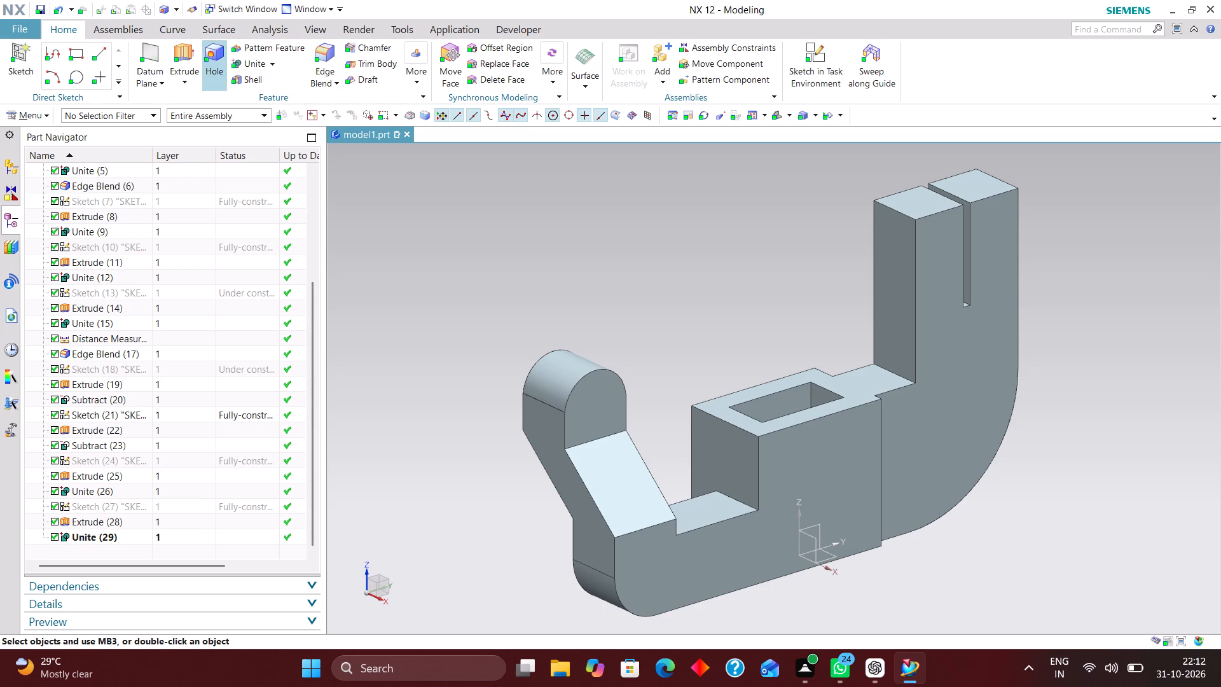
{"action": "scroll", "coordinate": [584, 387], "scroll_direction": "up", "scroll_amount": 3}
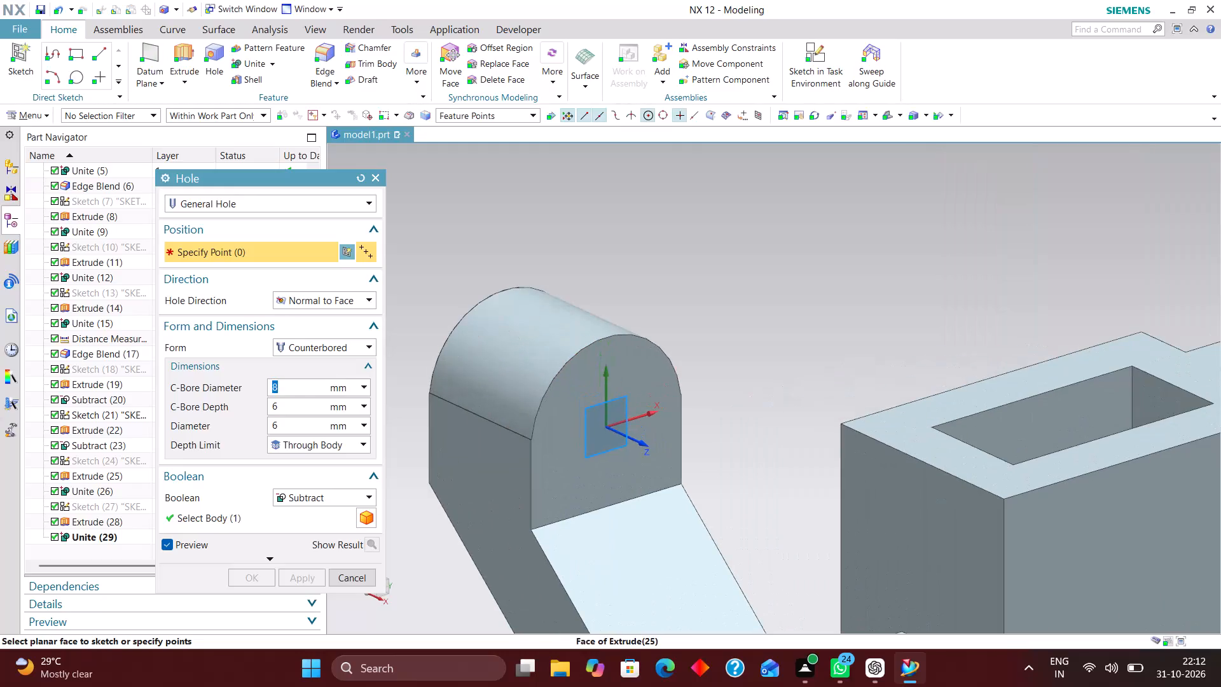
{"action": "left_click", "coordinate": [602, 337]}
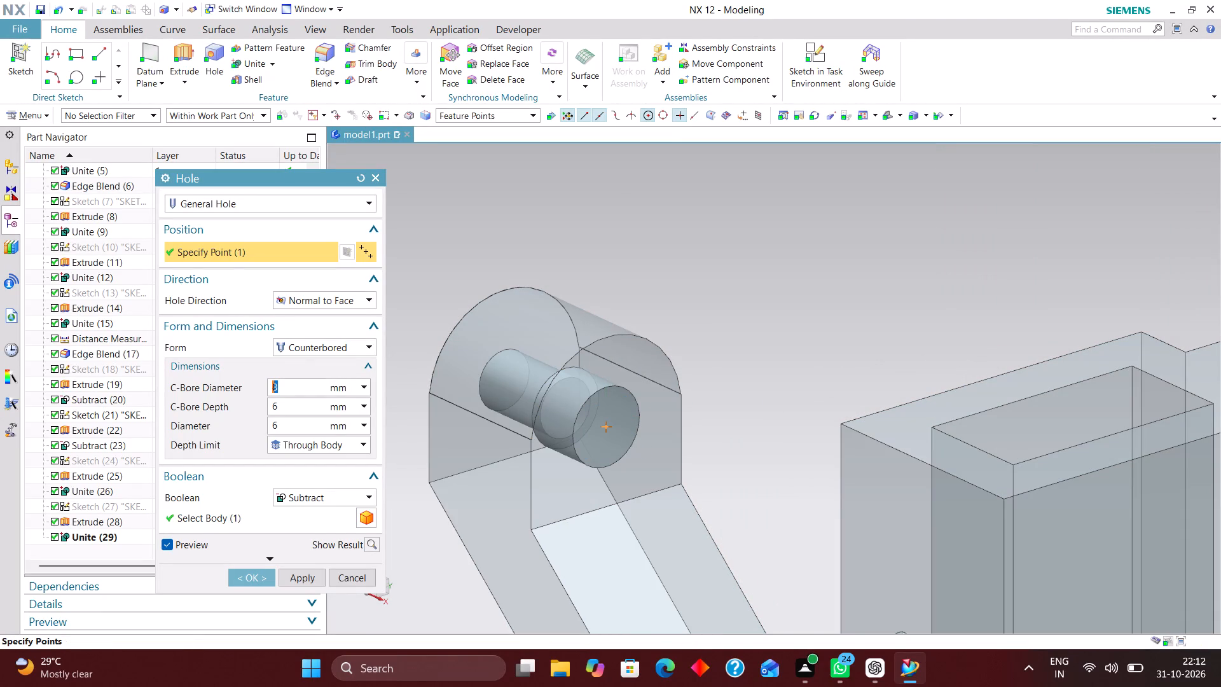
{"action": "left_click", "coordinate": [348, 343]}
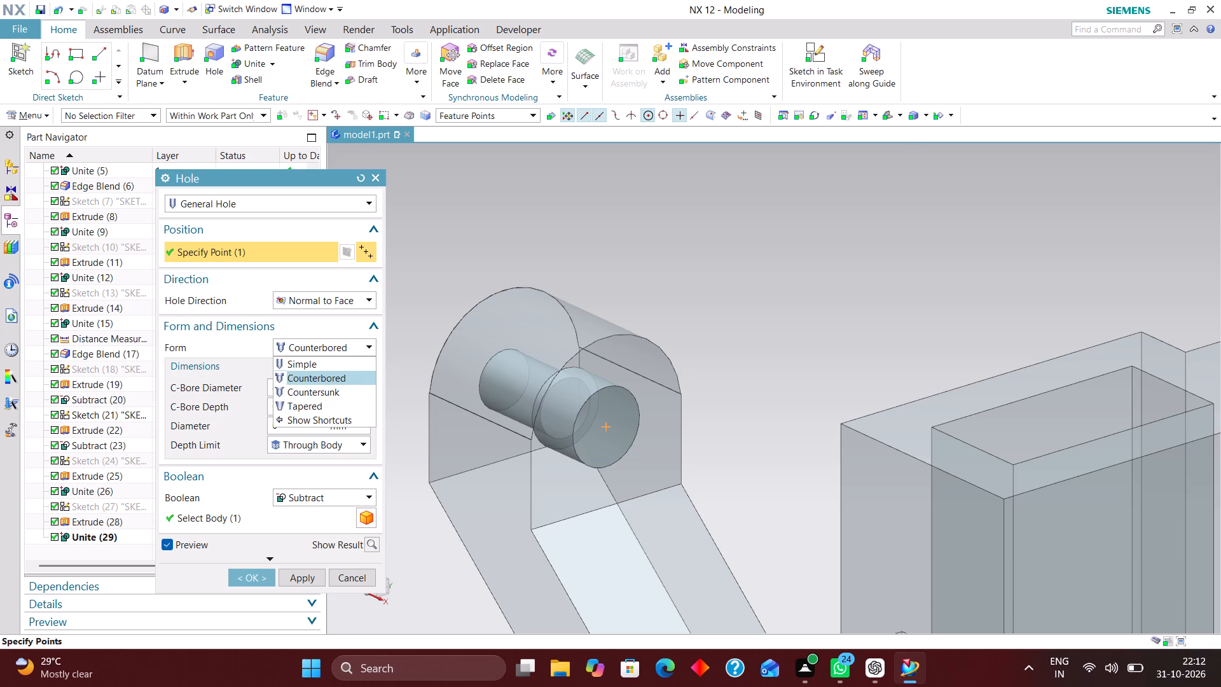
{"action": "left_click", "coordinate": [336, 364]}
{"action": "left_click_drag", "start_coordinate": [301, 388], "coordinate": [217, 392]}
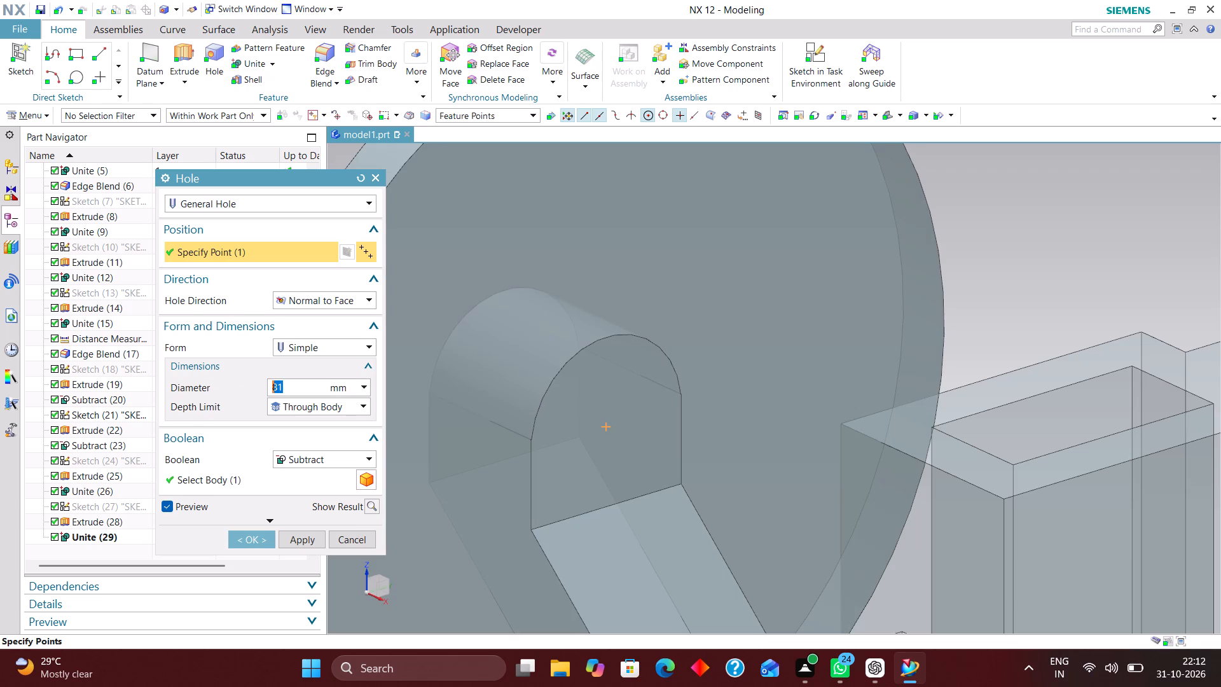
{"action": "key", "text": "9"}
{"action": "key", "text": "Return"}
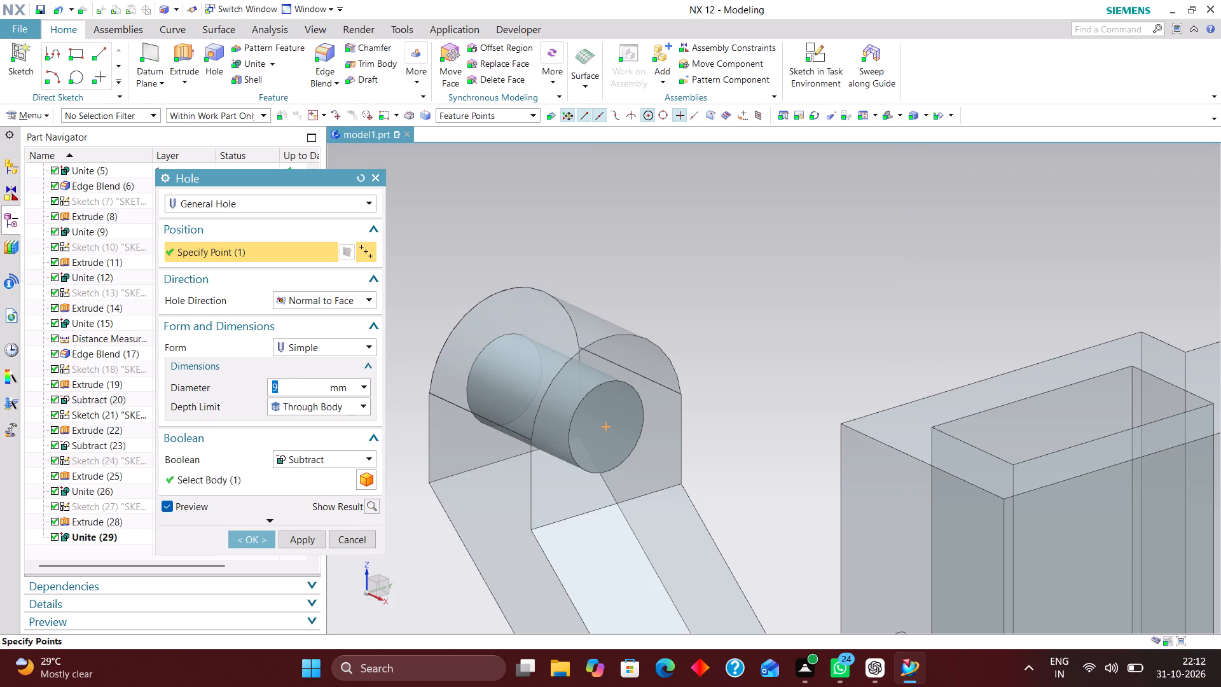
{"action": "left_click", "coordinate": [254, 538]}
Start a hole on the tall upright's large side face, placing its sketch point just below the narrow slot.
{"action": "scroll", "coordinate": [477, 424], "scroll_direction": "down", "scroll_amount": 5}
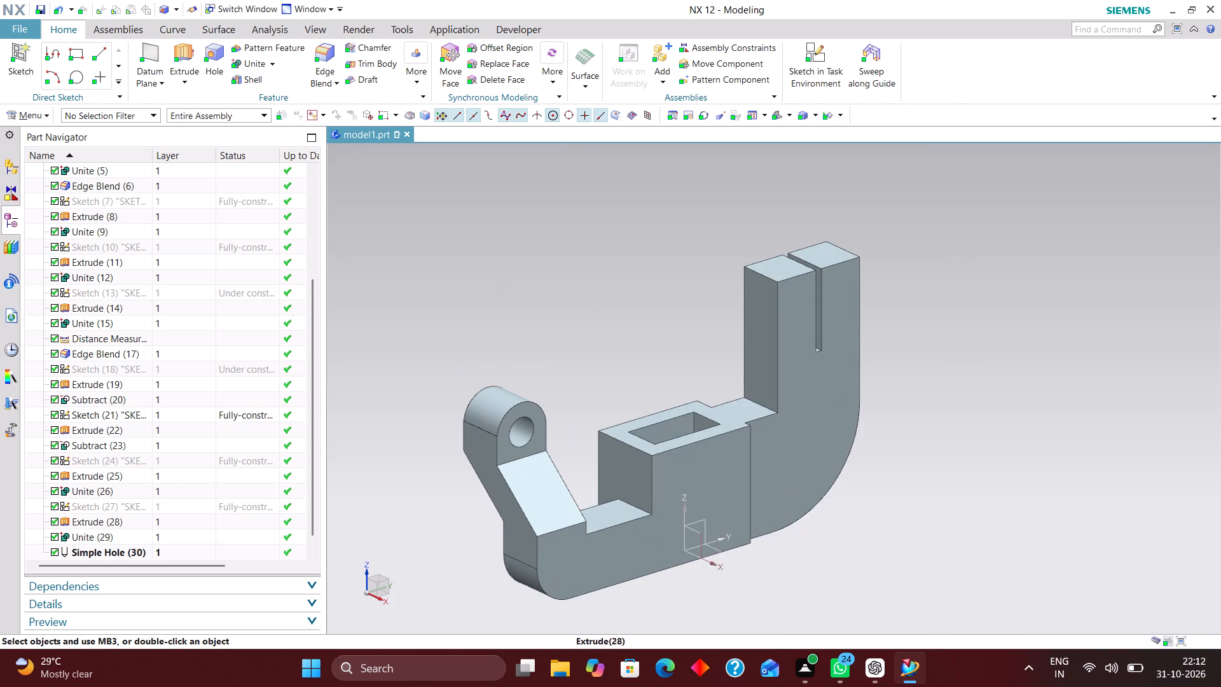
{"action": "scroll", "coordinate": [580, 370], "scroll_direction": "up", "scroll_amount": 2}
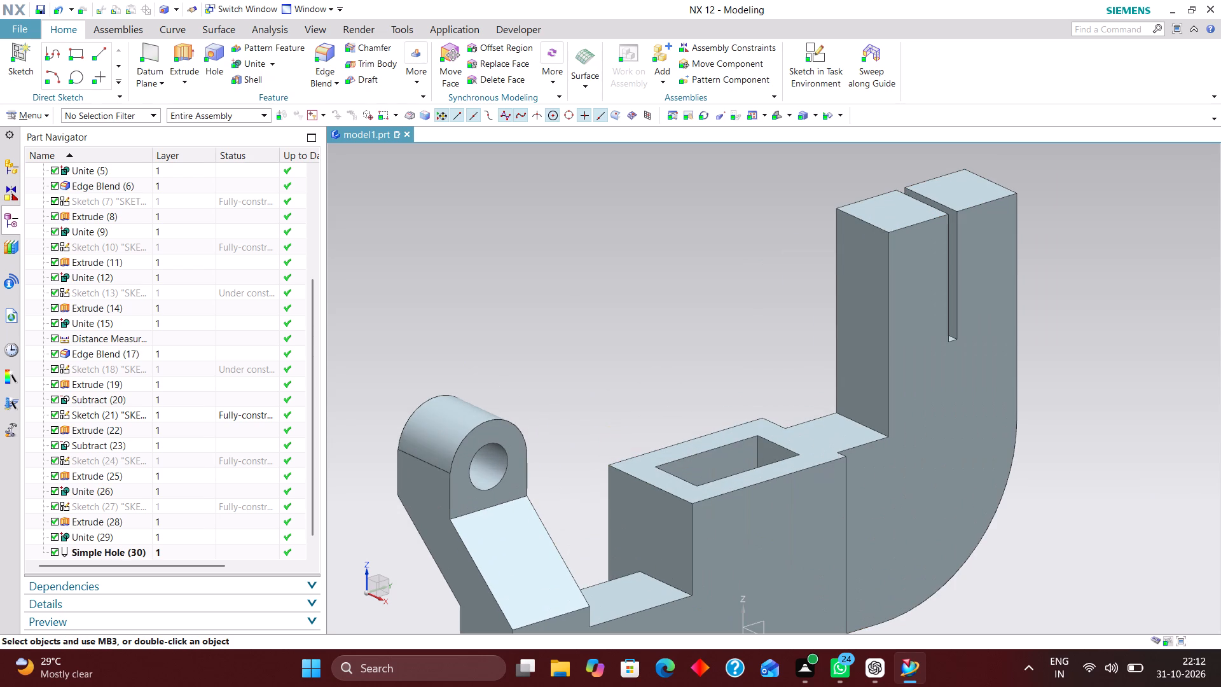
{"action": "scroll", "coordinate": [710, 398], "scroll_direction": "down", "scroll_amount": 3}
{"action": "scroll", "coordinate": [848, 376], "scroll_direction": "up", "scroll_amount": 3}
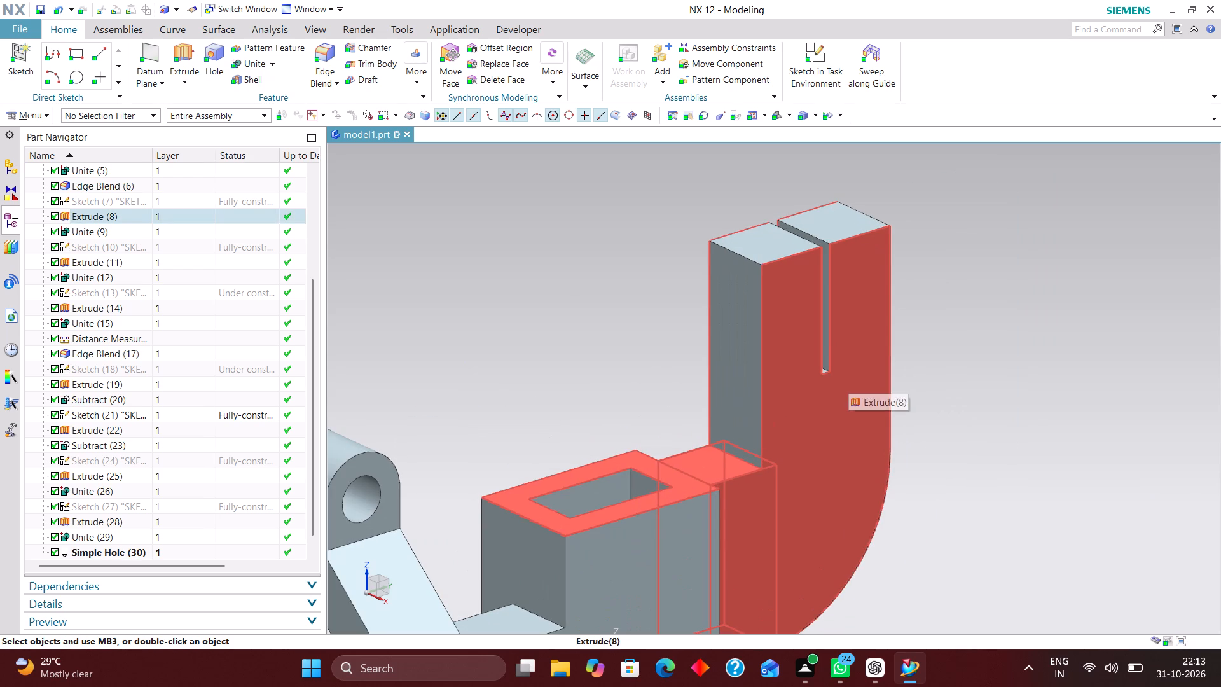
{"action": "left_click", "coordinate": [214, 59]}
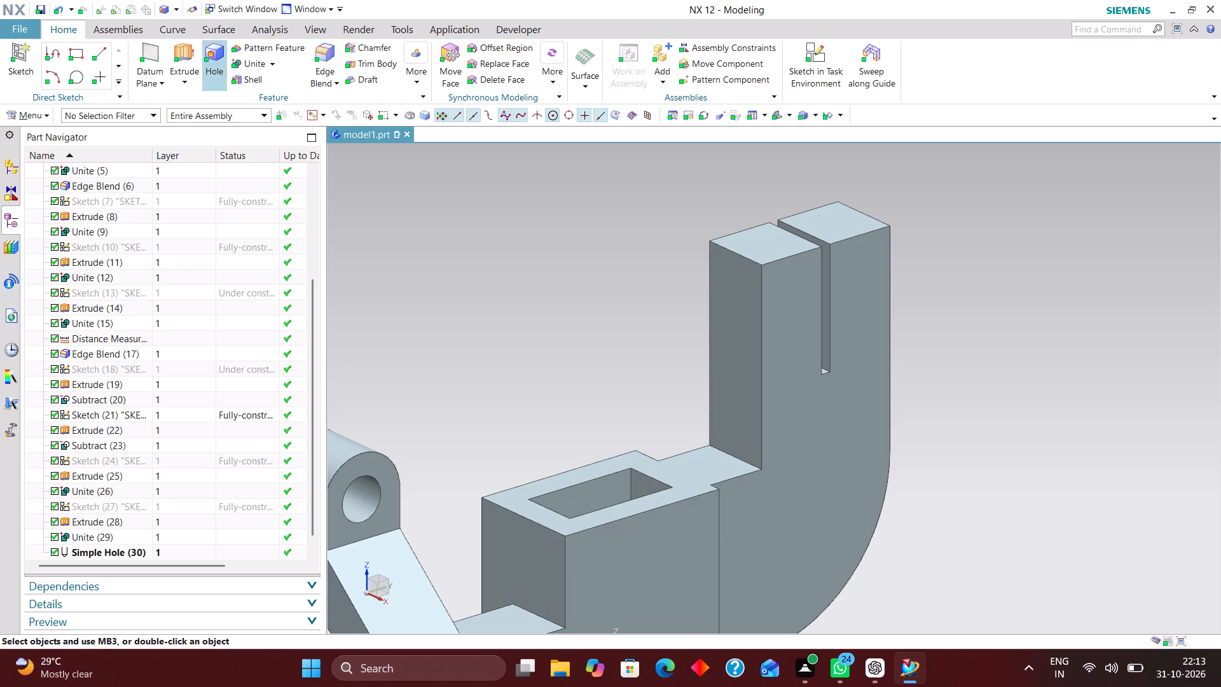
{"action": "left_click", "coordinate": [850, 417]}
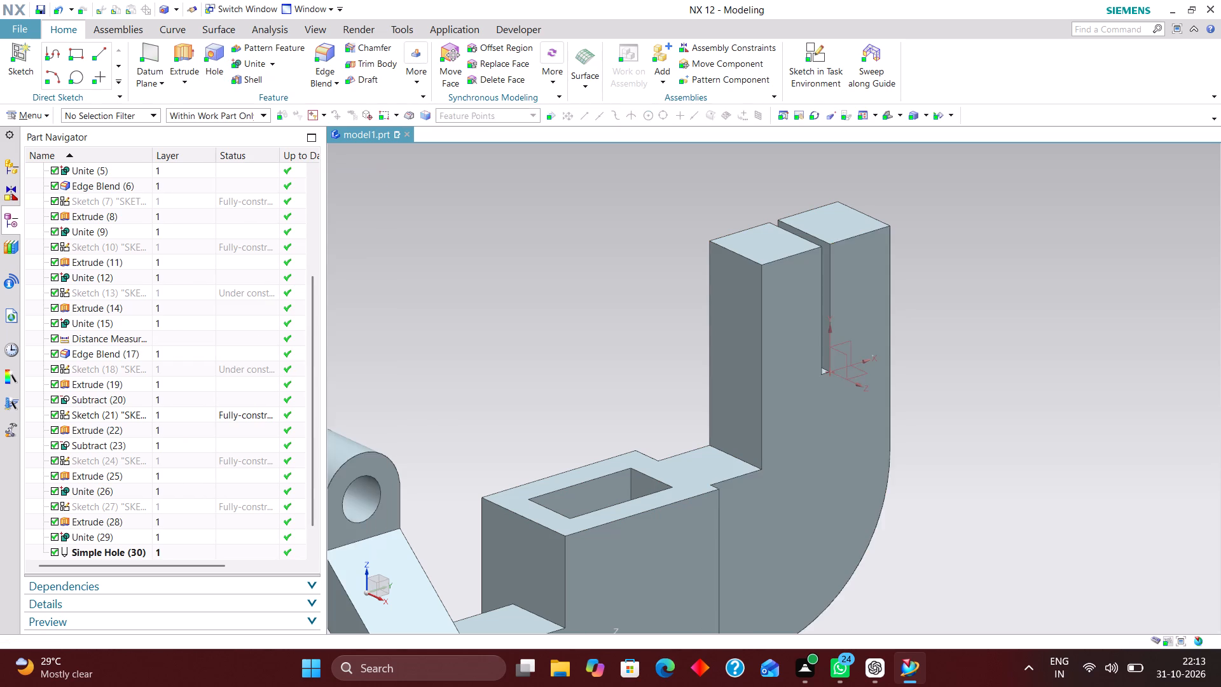
{"action": "scroll", "coordinate": [769, 452], "scroll_direction": "up", "scroll_amount": 2}
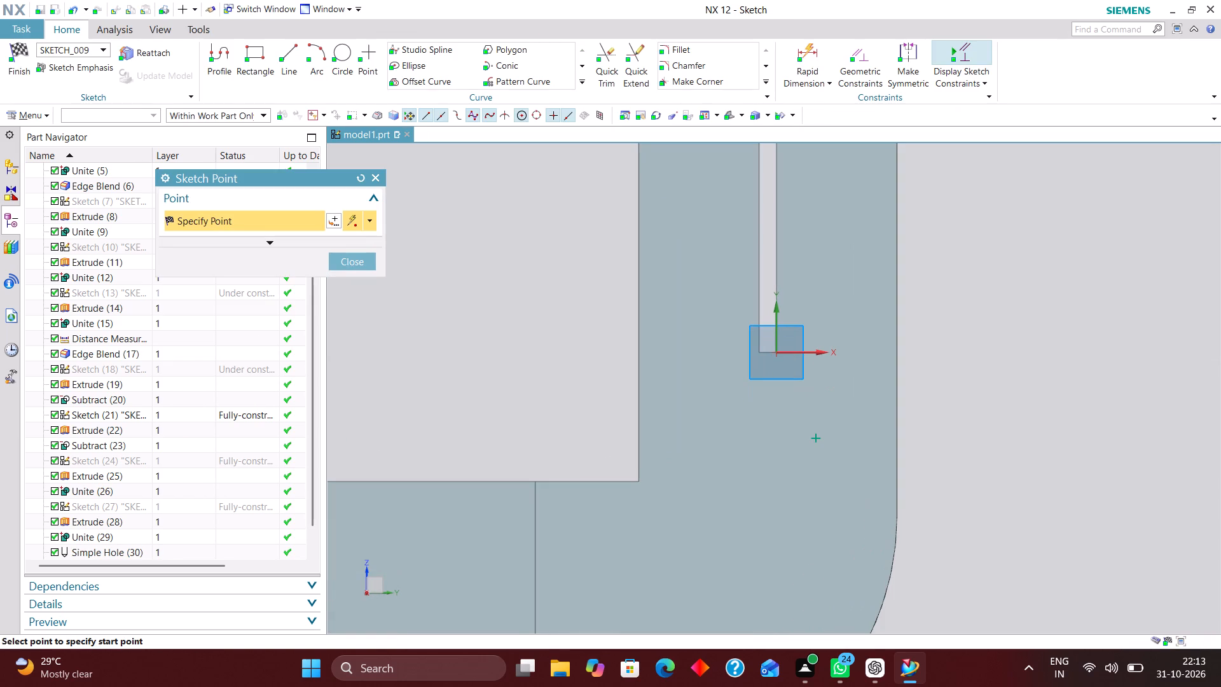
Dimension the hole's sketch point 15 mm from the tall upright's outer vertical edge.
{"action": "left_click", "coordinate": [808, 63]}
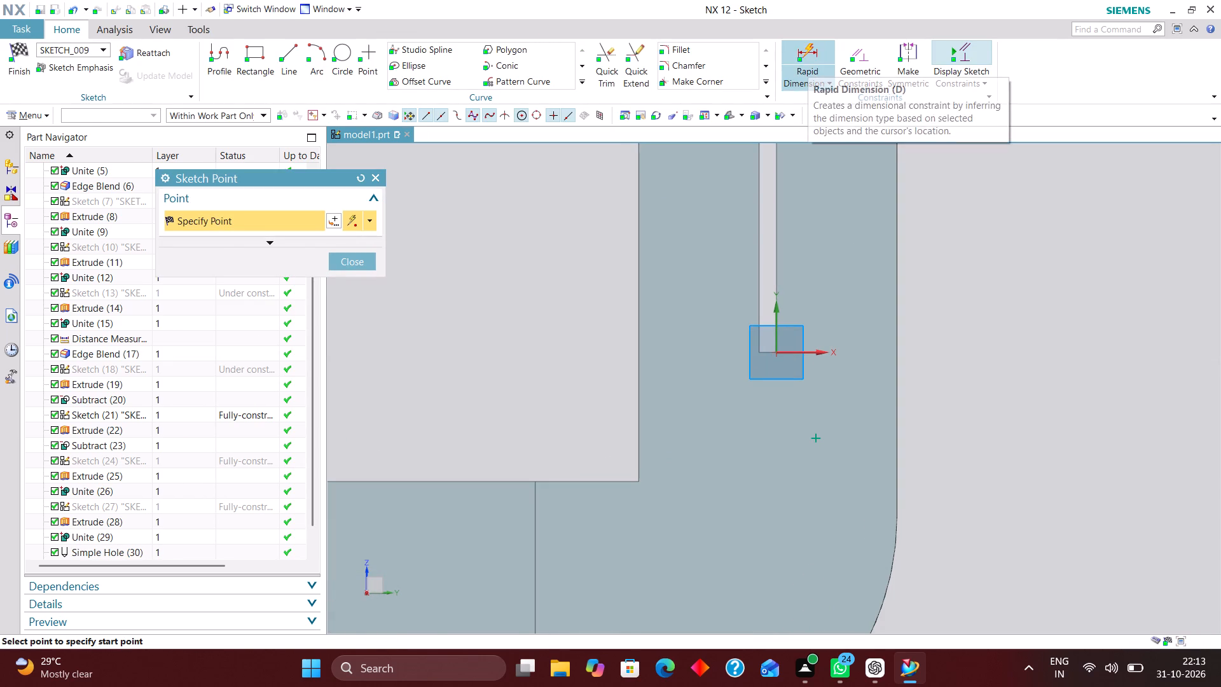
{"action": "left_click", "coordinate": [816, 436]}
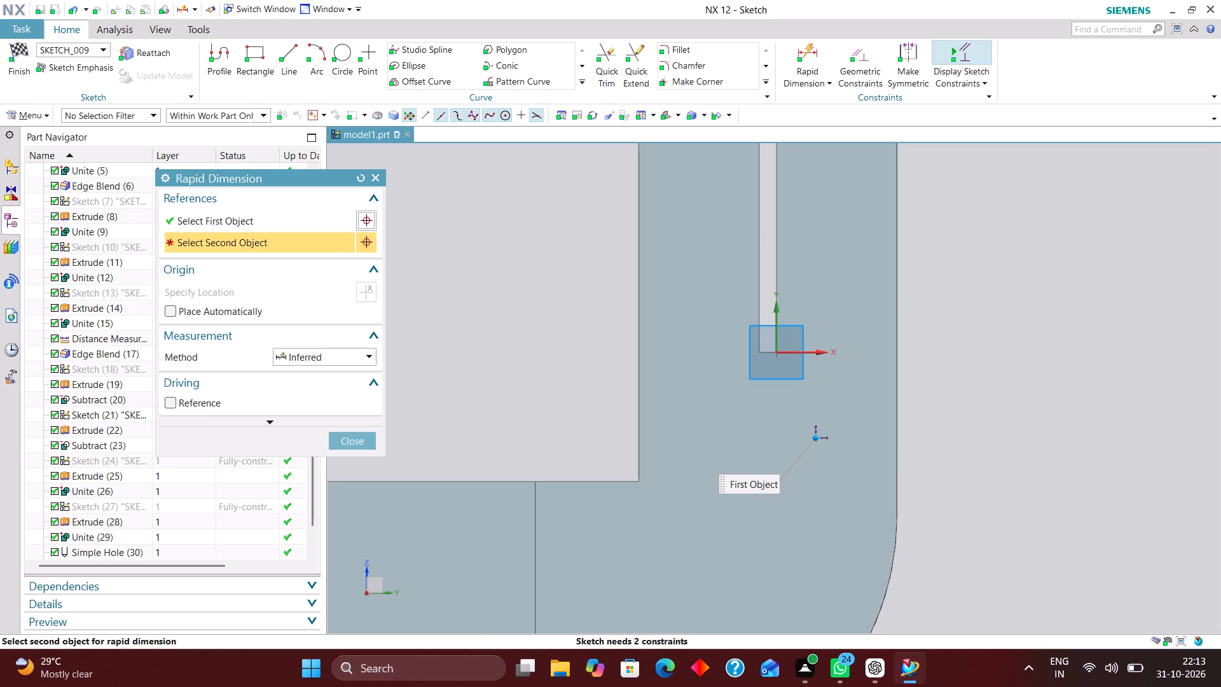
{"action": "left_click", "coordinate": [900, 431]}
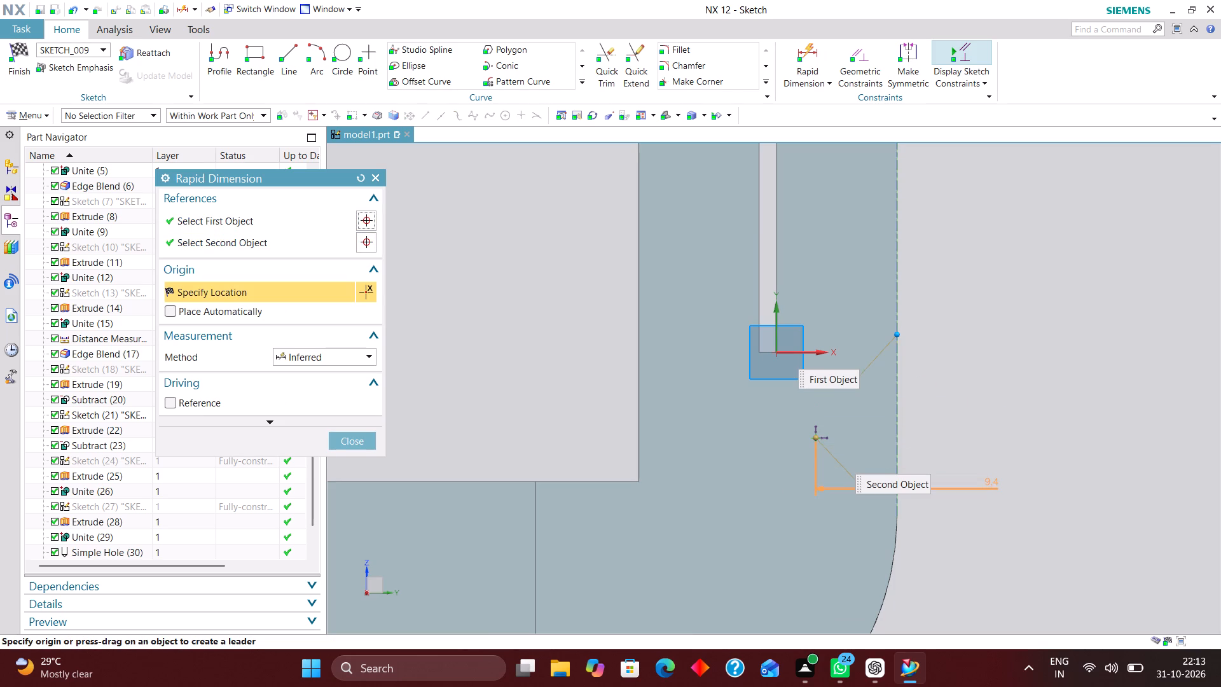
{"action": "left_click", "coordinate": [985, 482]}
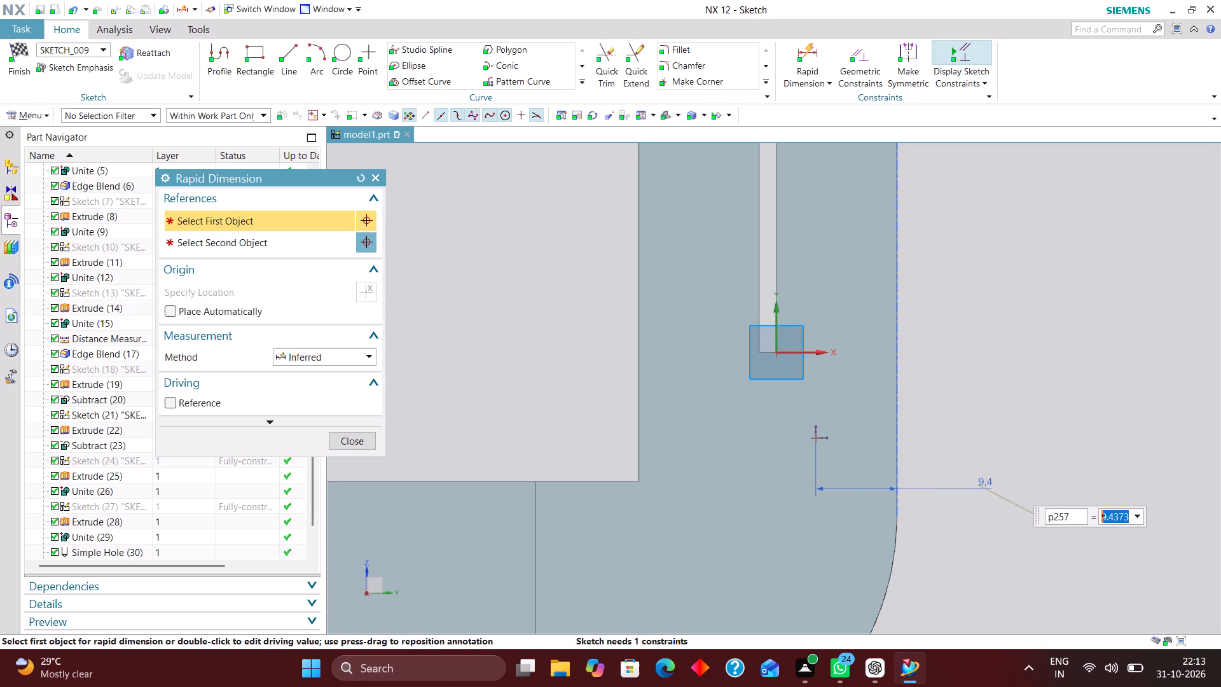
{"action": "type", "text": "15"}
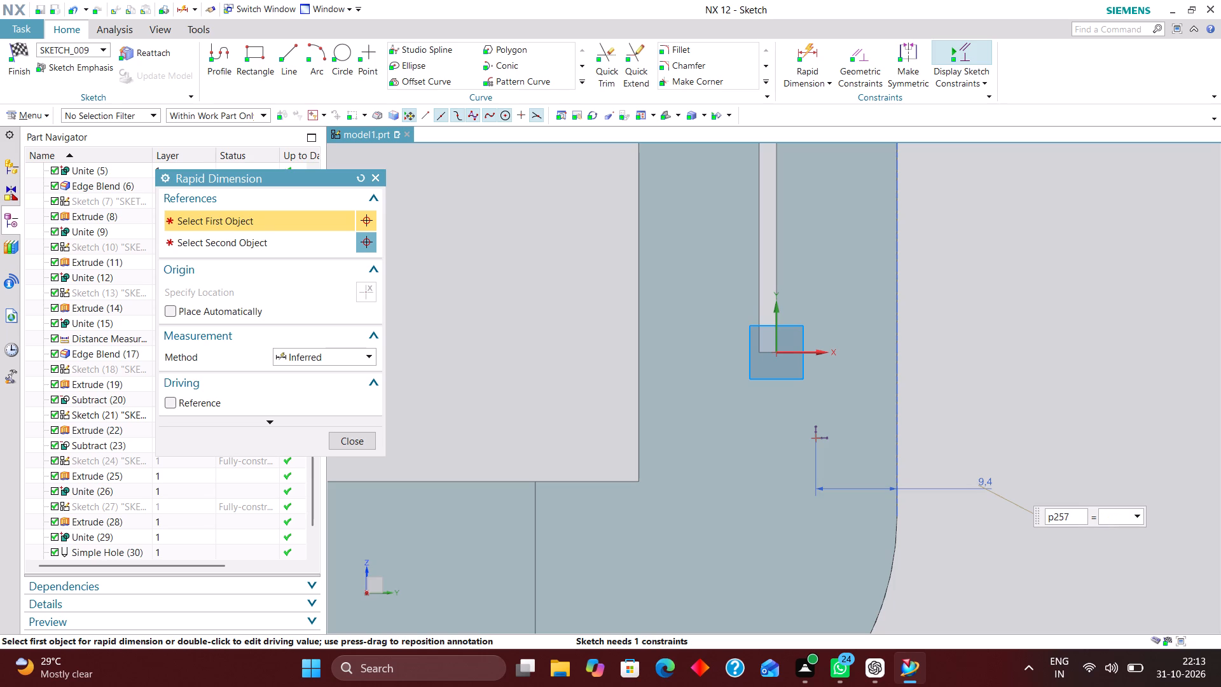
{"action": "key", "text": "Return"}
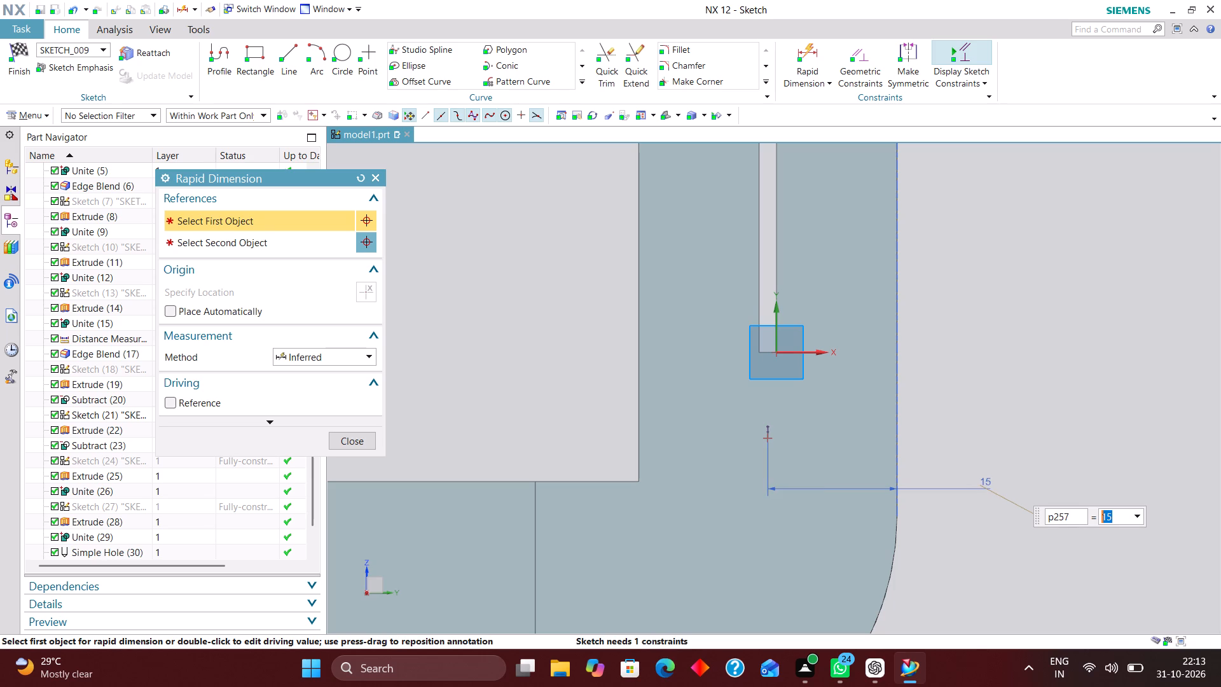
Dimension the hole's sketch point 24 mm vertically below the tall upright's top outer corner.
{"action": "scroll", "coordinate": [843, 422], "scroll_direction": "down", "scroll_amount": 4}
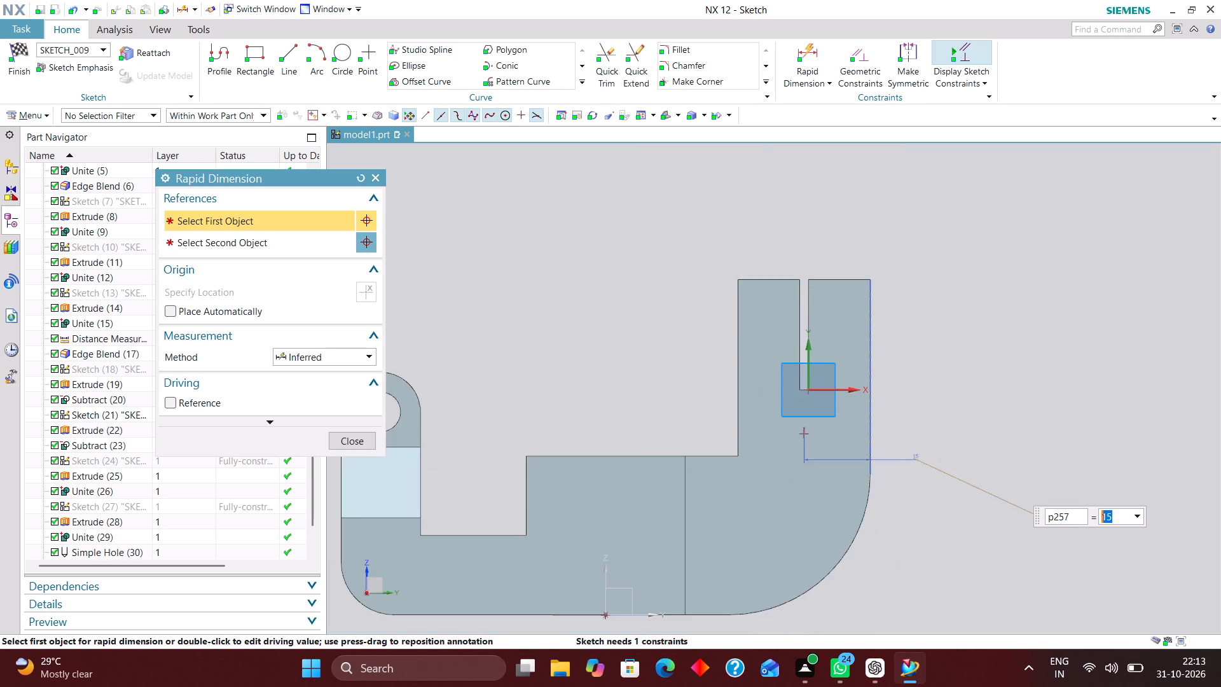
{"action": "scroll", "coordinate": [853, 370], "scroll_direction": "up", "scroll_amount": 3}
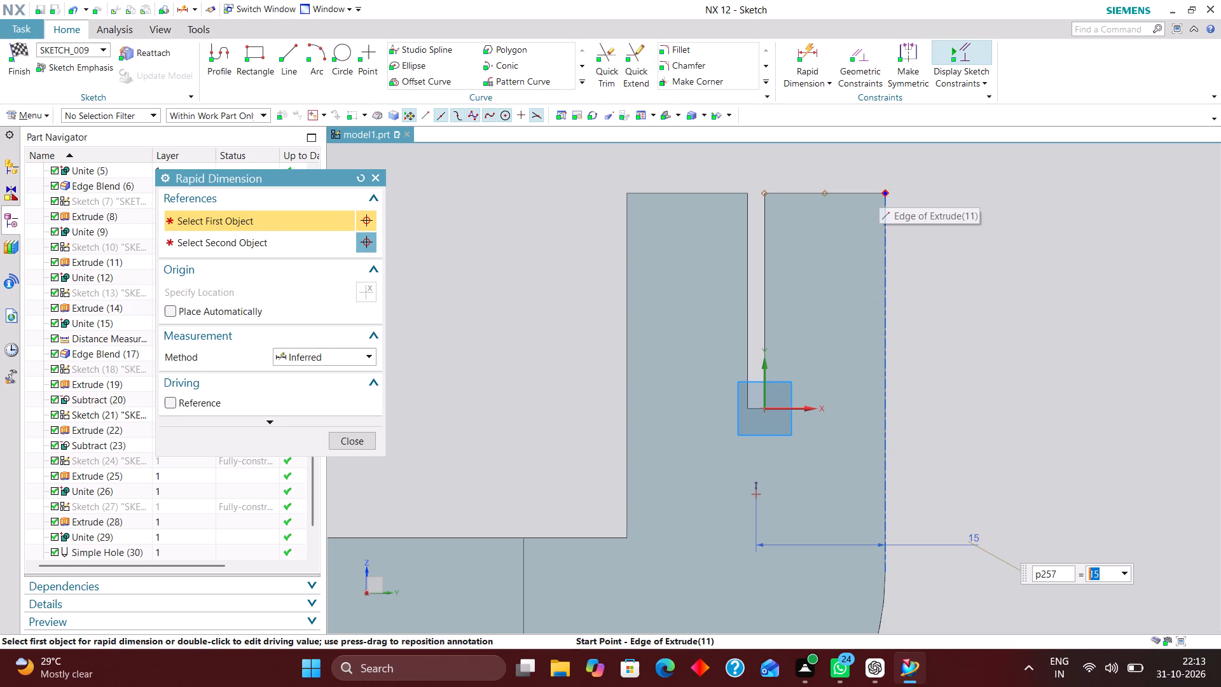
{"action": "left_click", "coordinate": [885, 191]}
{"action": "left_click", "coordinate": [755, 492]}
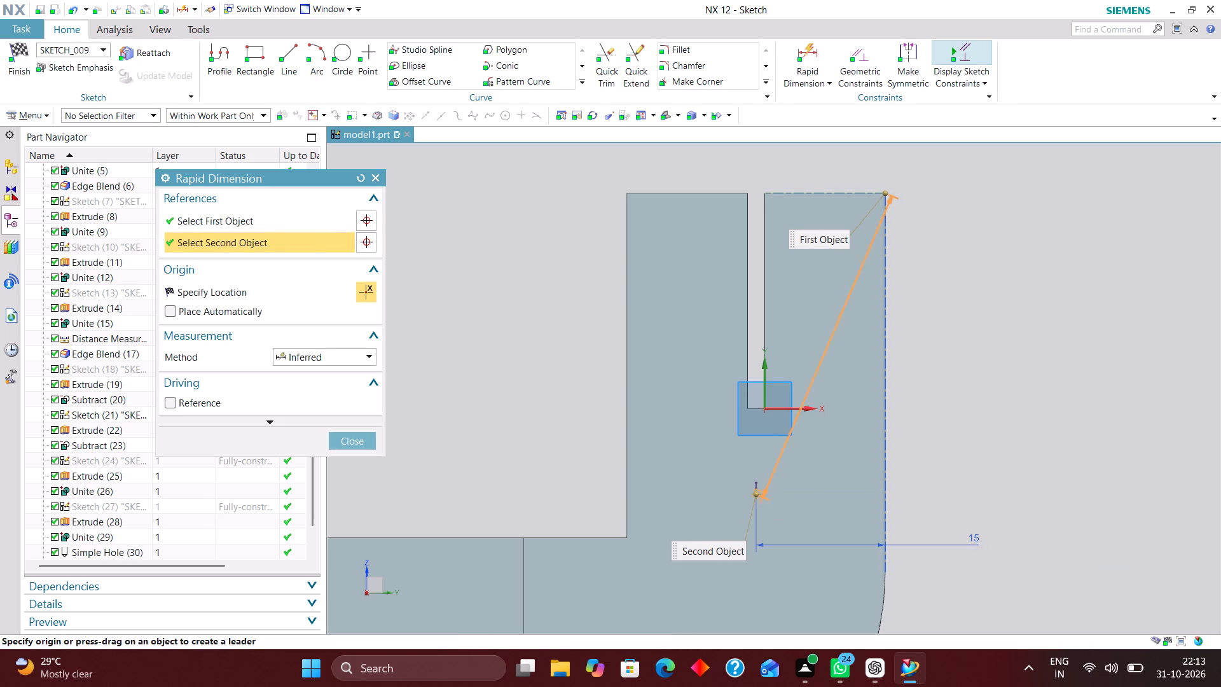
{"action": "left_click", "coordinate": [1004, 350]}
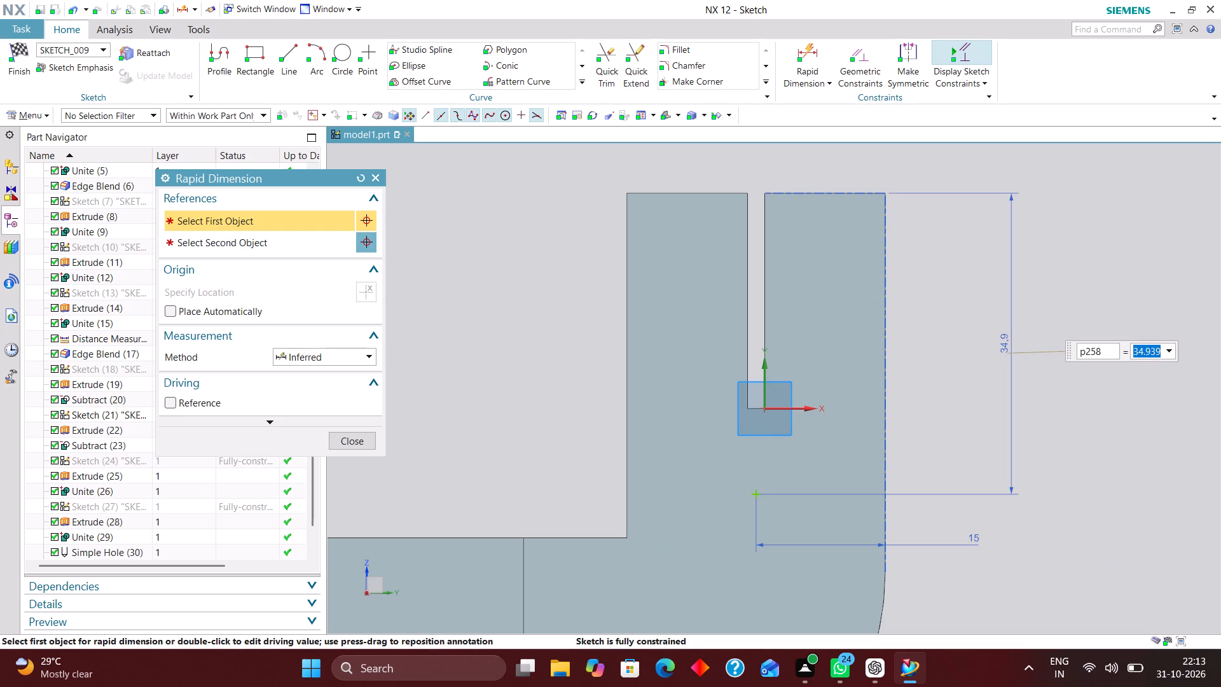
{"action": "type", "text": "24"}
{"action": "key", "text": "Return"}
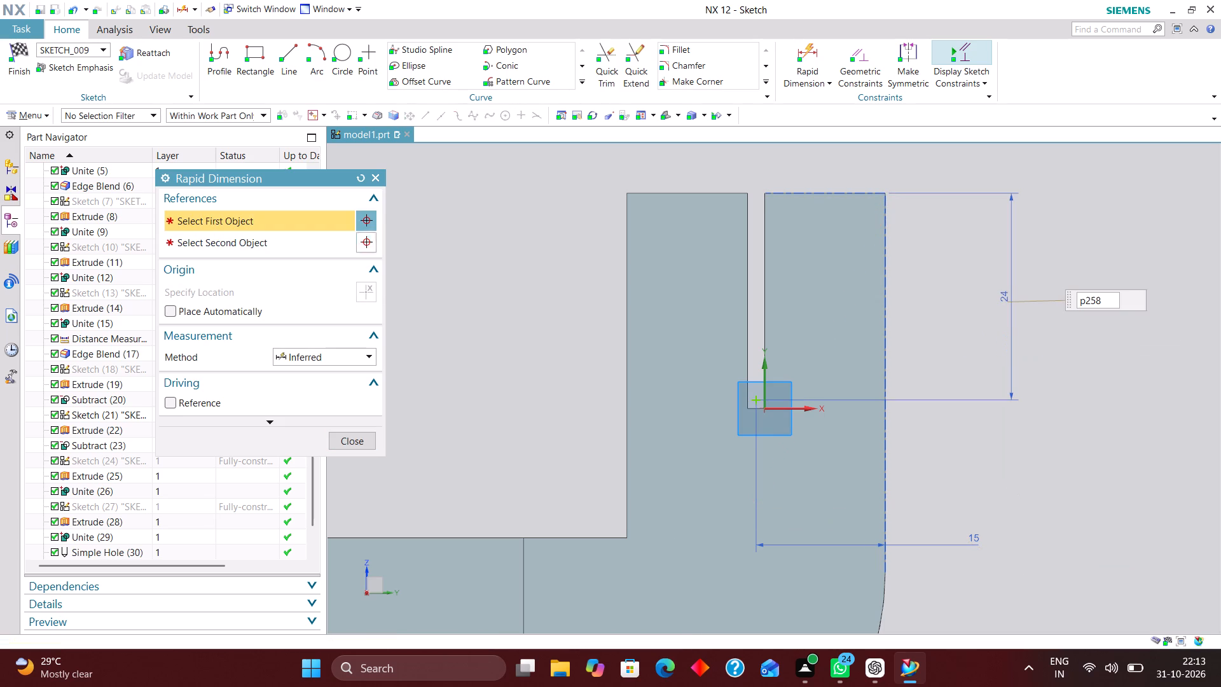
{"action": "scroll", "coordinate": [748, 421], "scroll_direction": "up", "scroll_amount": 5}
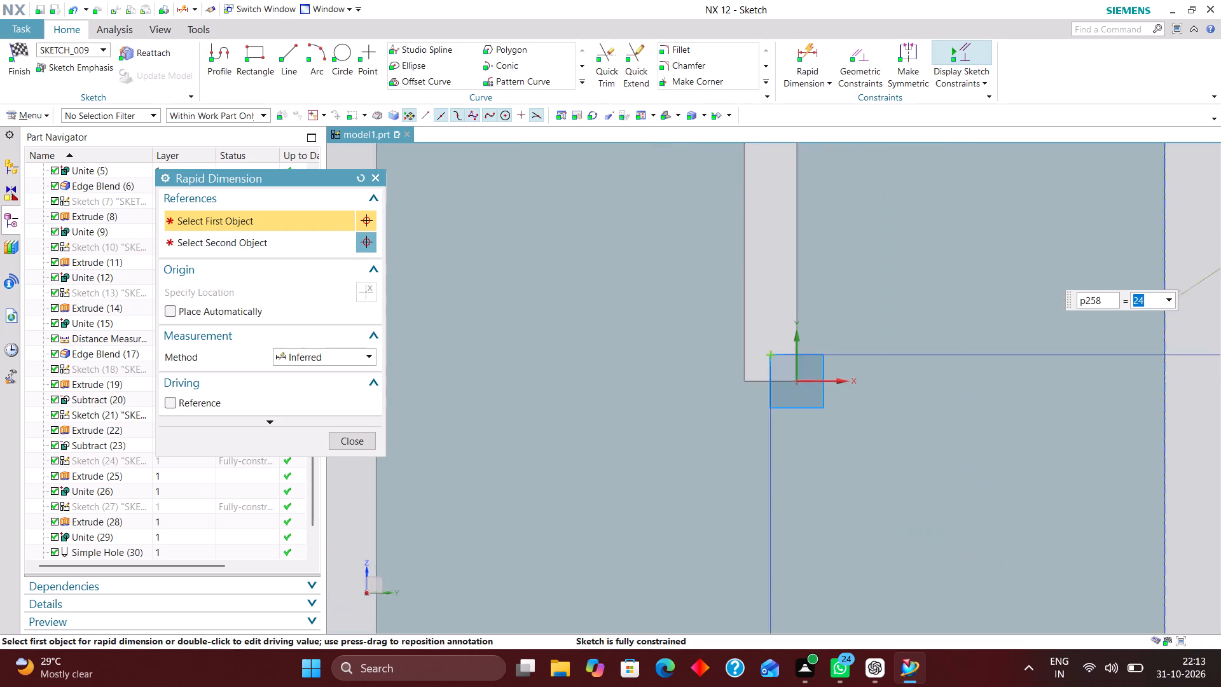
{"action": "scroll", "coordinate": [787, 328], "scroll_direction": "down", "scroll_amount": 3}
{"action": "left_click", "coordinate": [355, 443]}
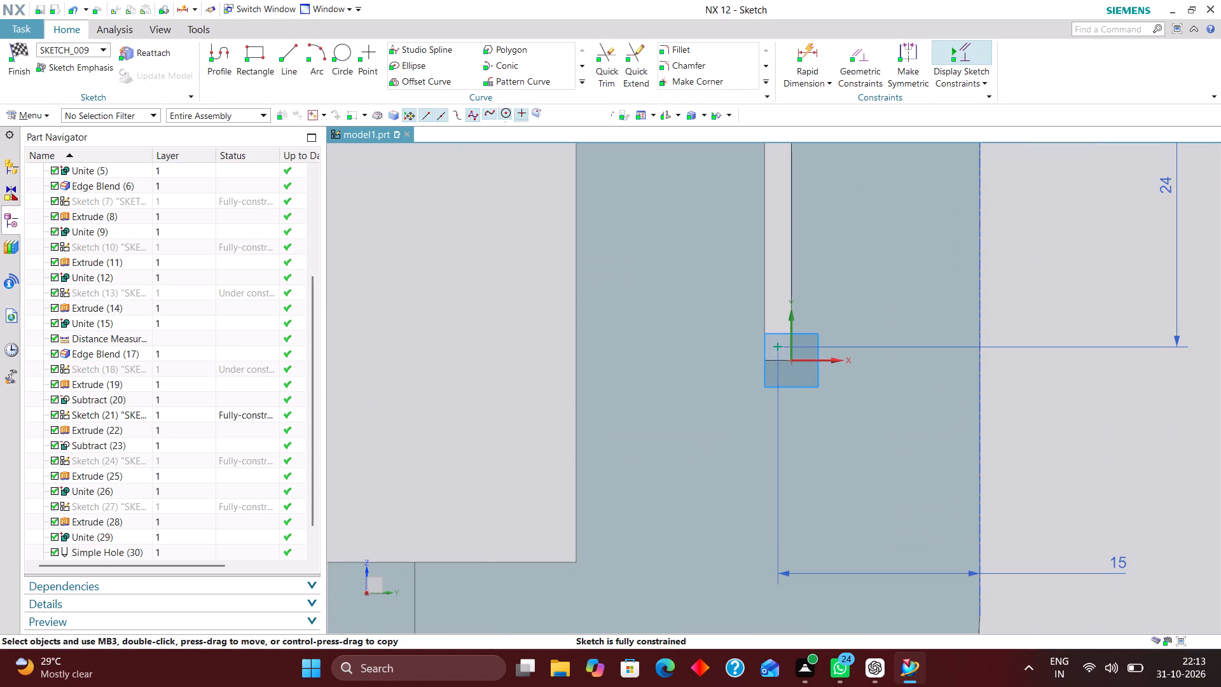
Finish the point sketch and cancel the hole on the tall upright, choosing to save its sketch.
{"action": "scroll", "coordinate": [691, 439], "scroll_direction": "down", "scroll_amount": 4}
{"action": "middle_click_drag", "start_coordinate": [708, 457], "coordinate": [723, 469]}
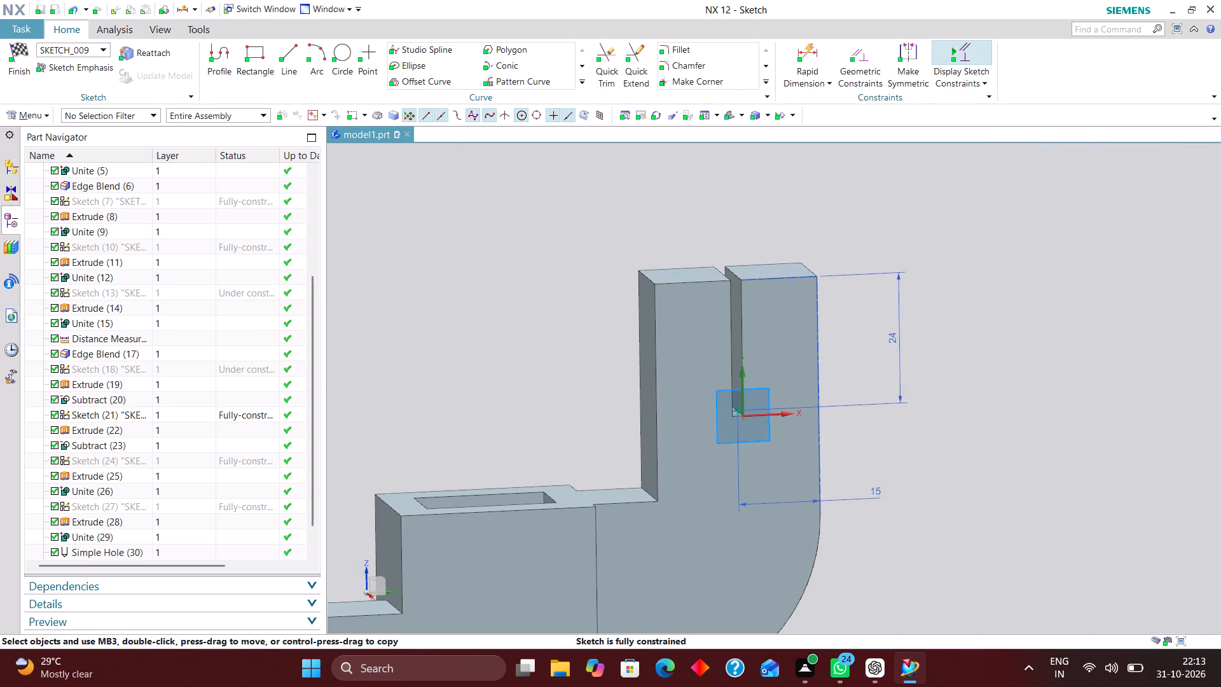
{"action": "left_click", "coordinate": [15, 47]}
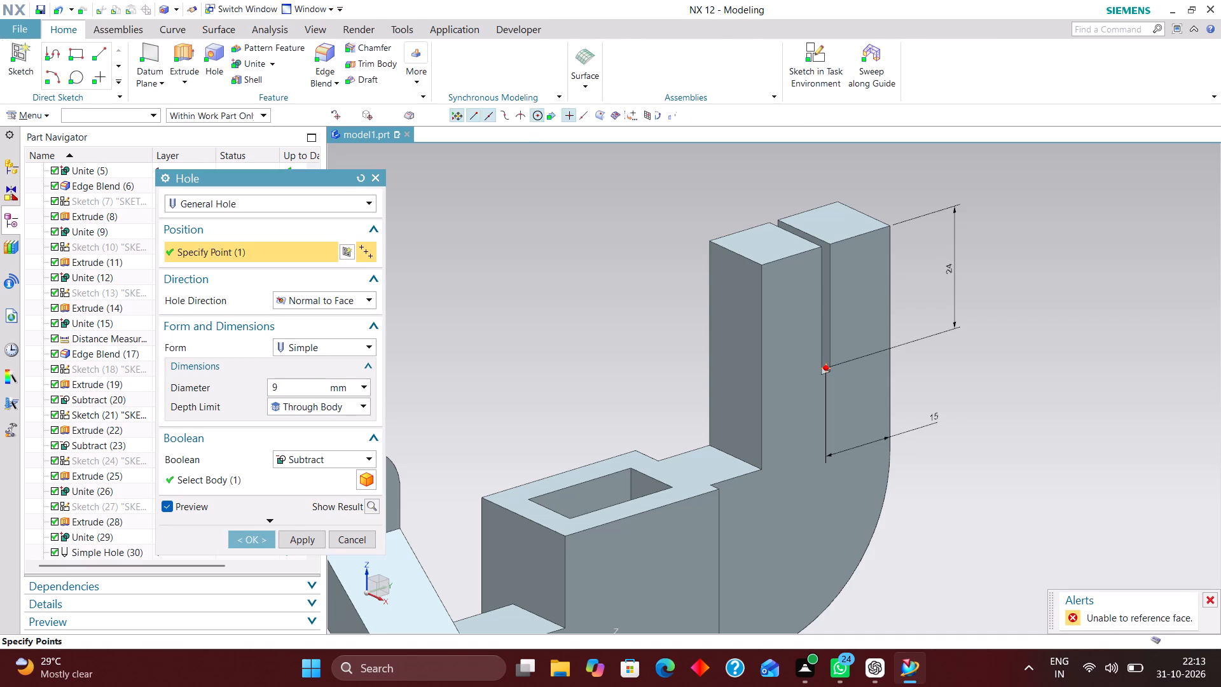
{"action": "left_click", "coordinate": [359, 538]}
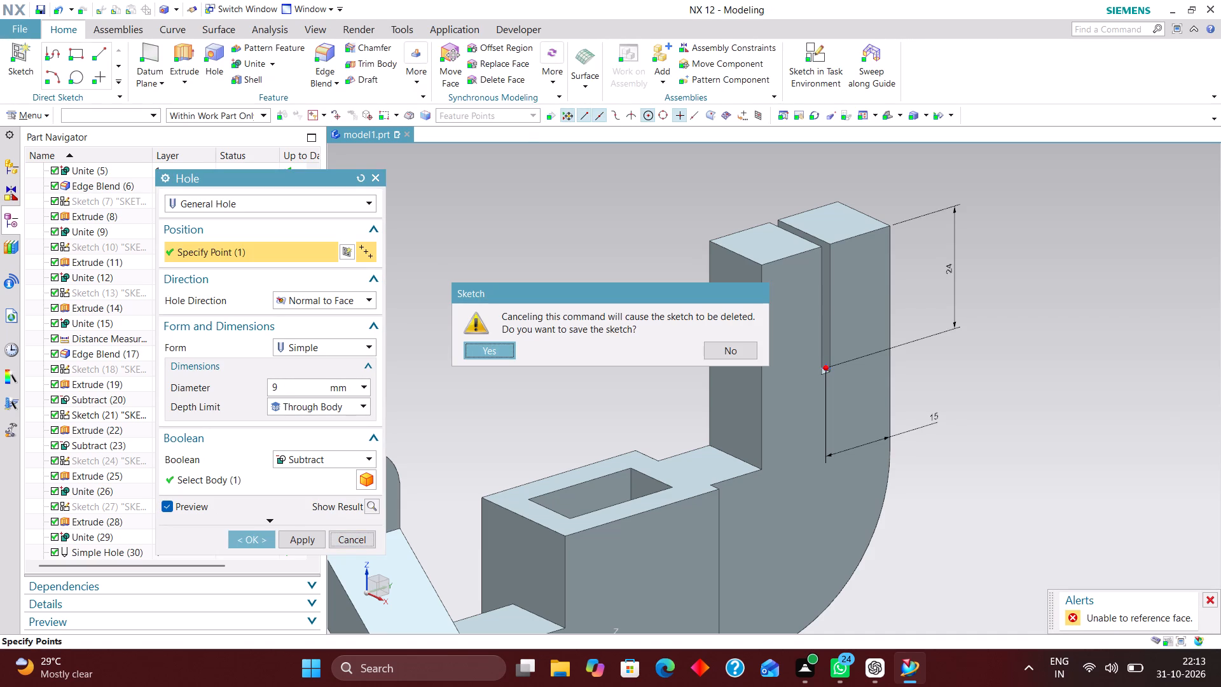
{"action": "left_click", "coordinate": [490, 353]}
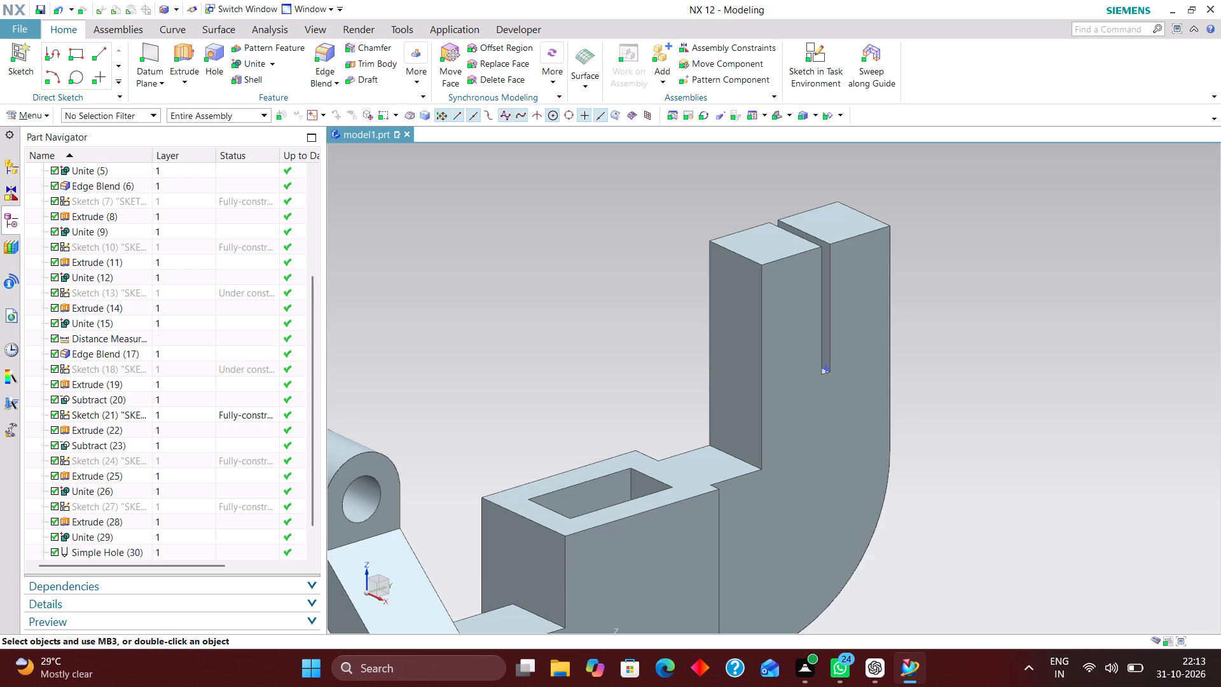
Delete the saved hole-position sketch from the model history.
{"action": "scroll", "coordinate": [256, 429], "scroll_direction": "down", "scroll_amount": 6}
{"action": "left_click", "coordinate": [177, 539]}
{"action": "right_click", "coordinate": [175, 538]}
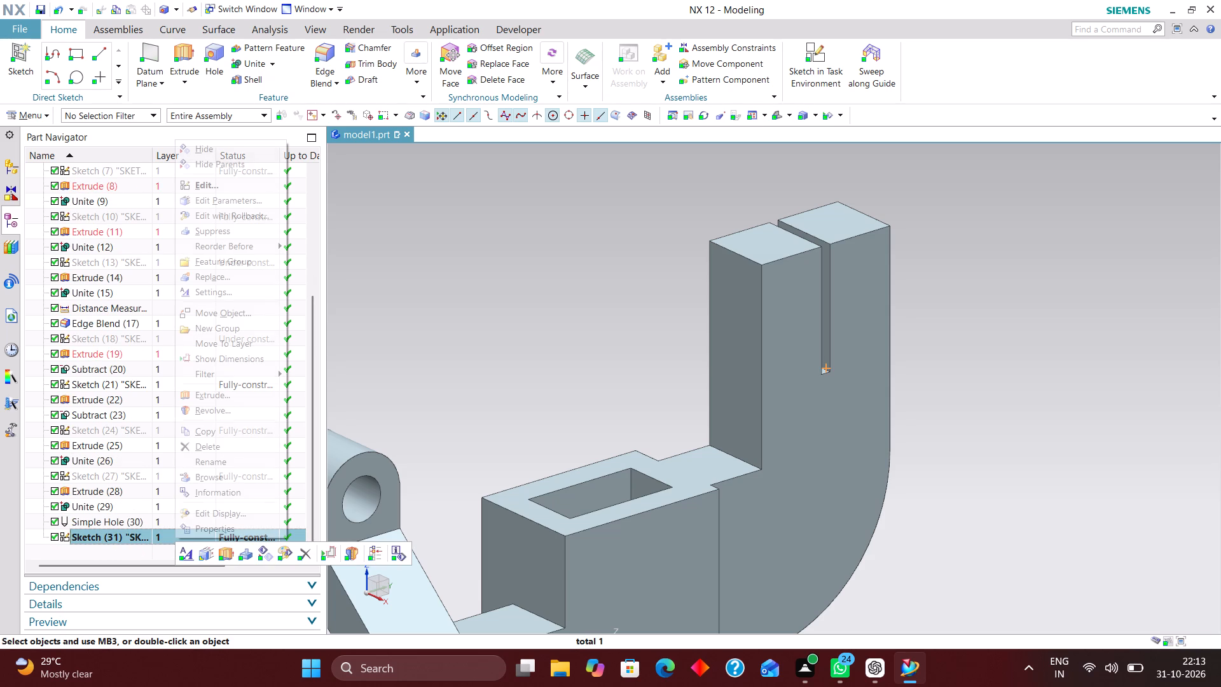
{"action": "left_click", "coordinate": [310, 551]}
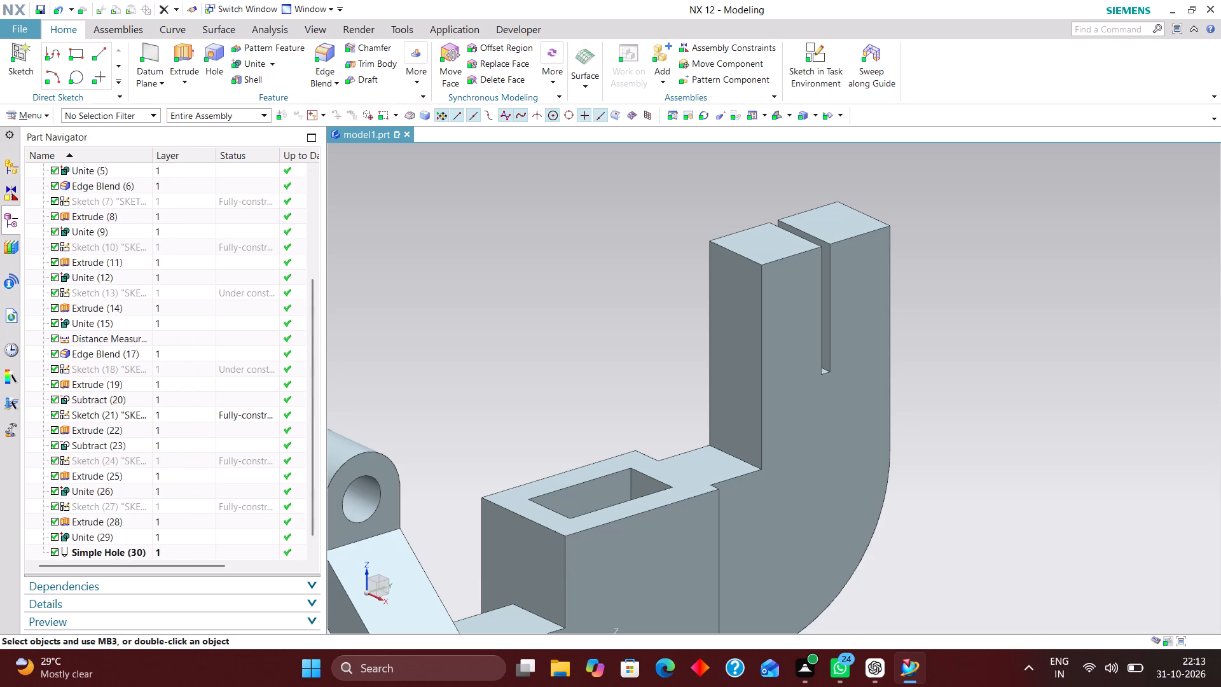
Shorten the tall upright's narrow slot by raising its extrude's start distance to 56 mm.
{"action": "double_click", "coordinate": [827, 332]}
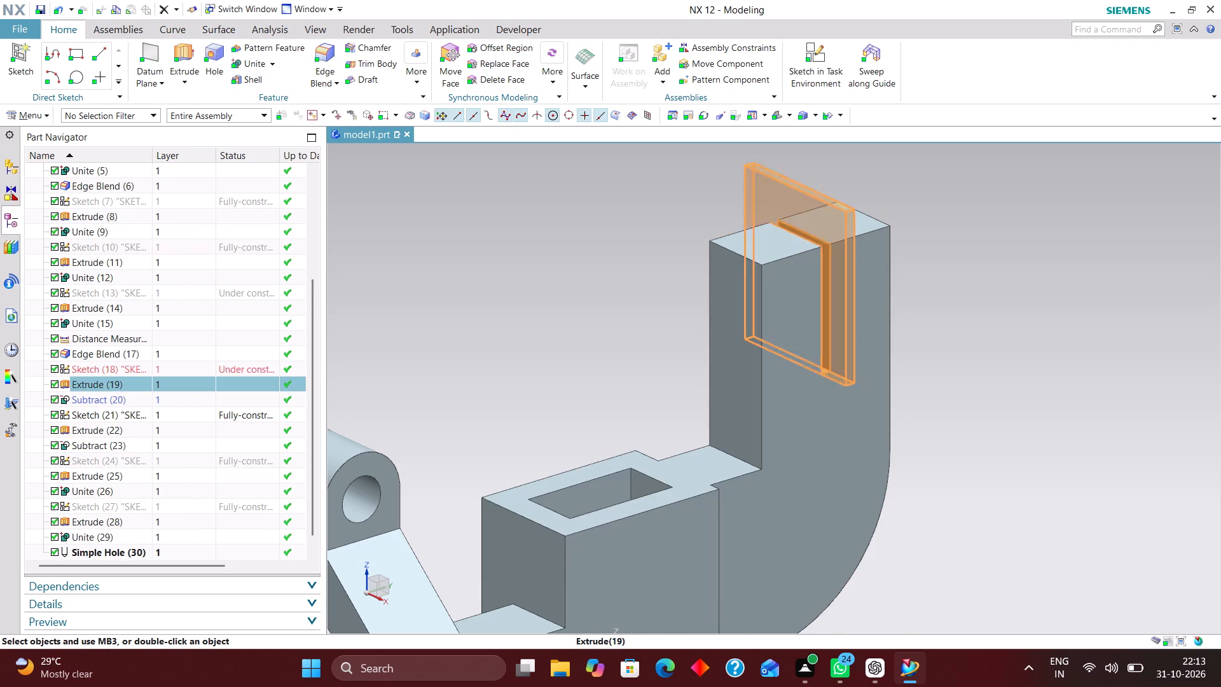
{"action": "left_click_drag", "start_coordinate": [800, 361], "coordinate": [802, 331]}
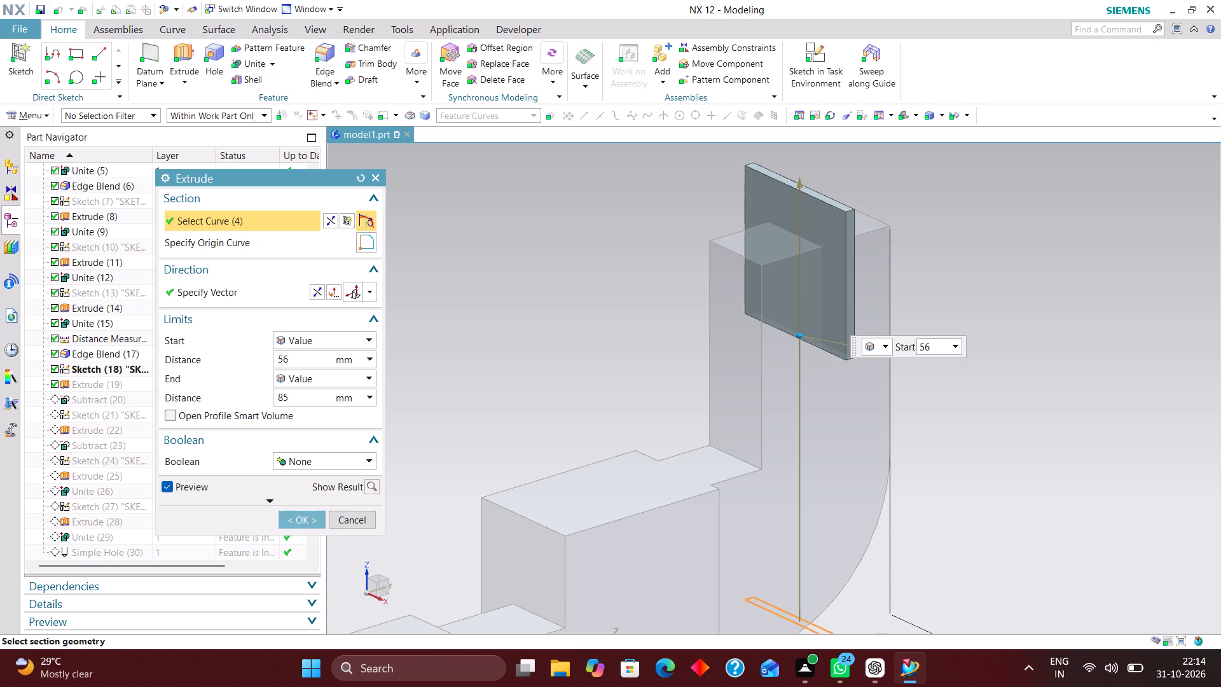
{"action": "left_click_drag", "start_coordinate": [802, 331], "coordinate": [806, 330]}
{"action": "left_click", "coordinate": [308, 523]}
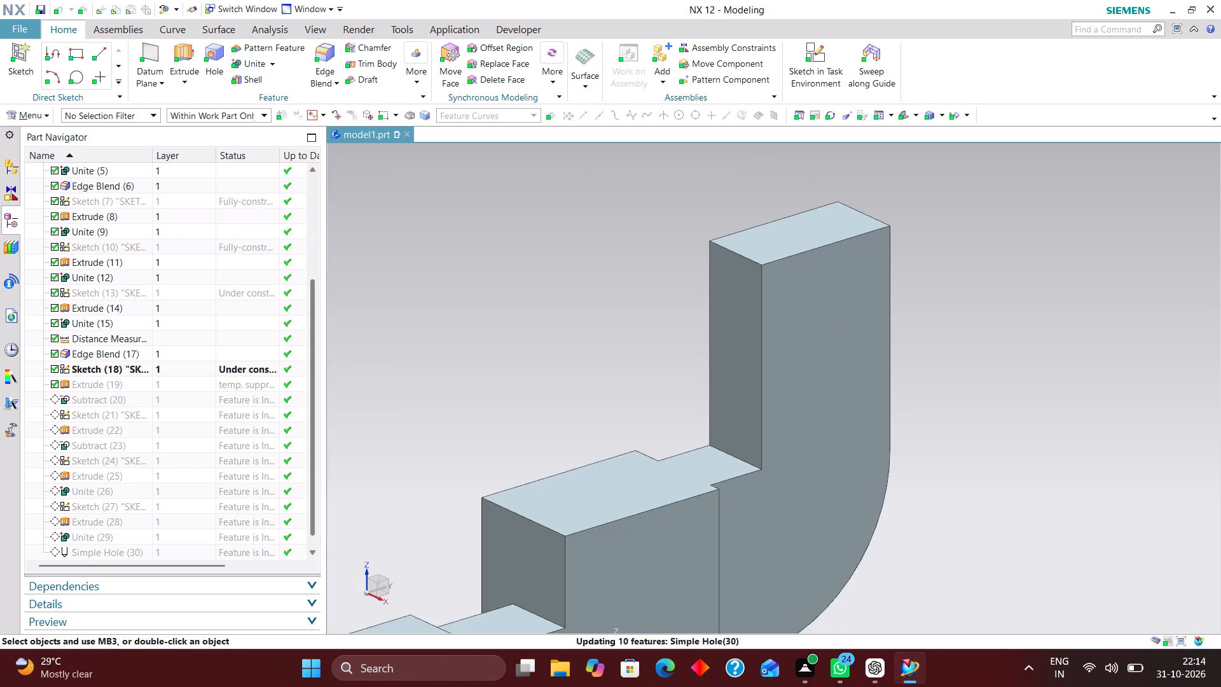
{"action": "scroll", "coordinate": [177, 513], "scroll_direction": "down", "scroll_amount": 4}
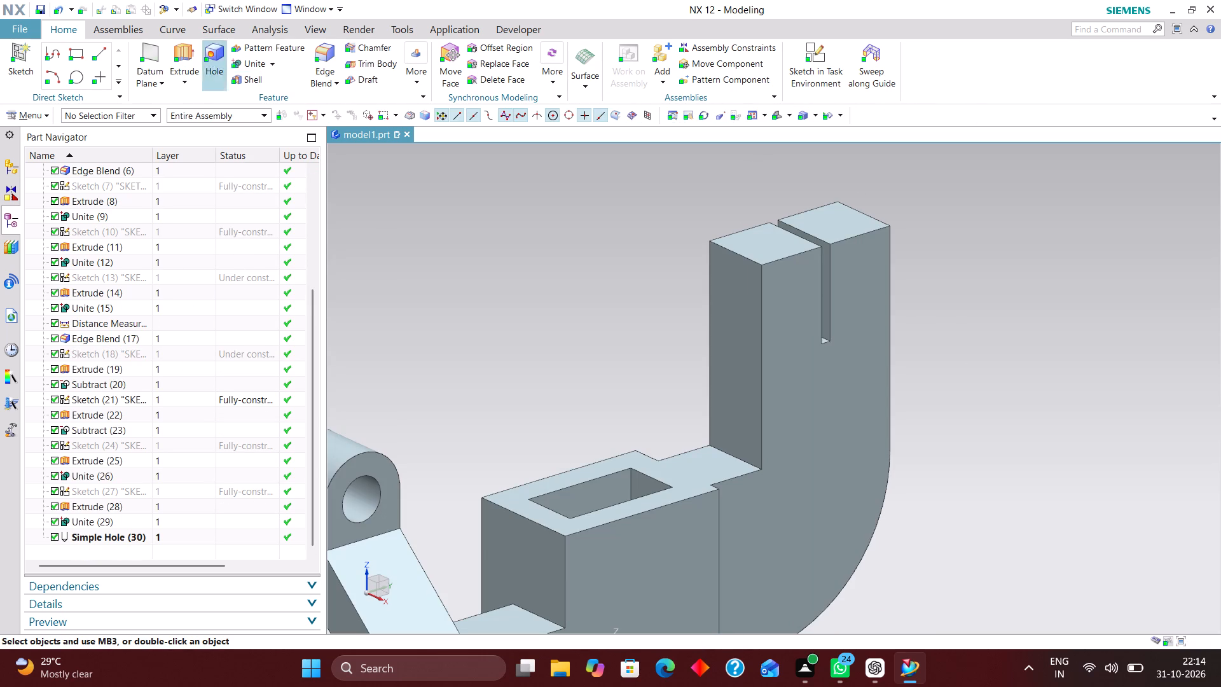
Start a hole on the tall upright's large side face below the slot, dimensioning its point 15 mm from the outer vertical edge.
{"action": "left_click", "coordinate": [216, 52]}
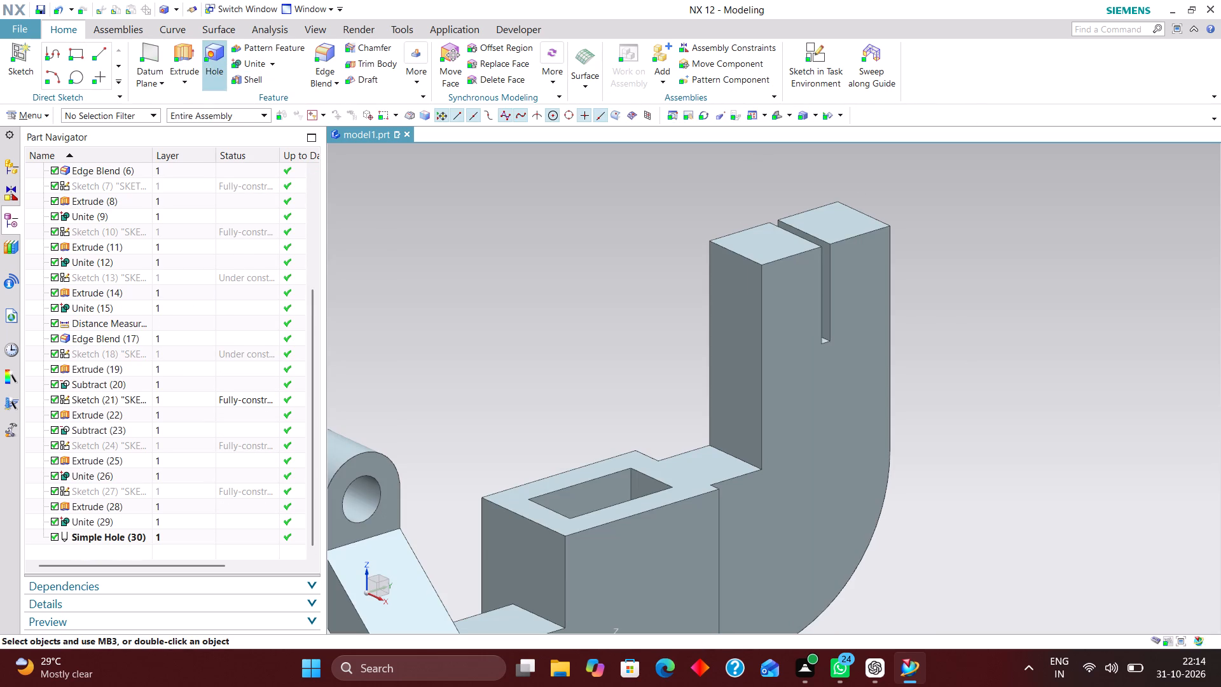
{"action": "left_click", "coordinate": [833, 408]}
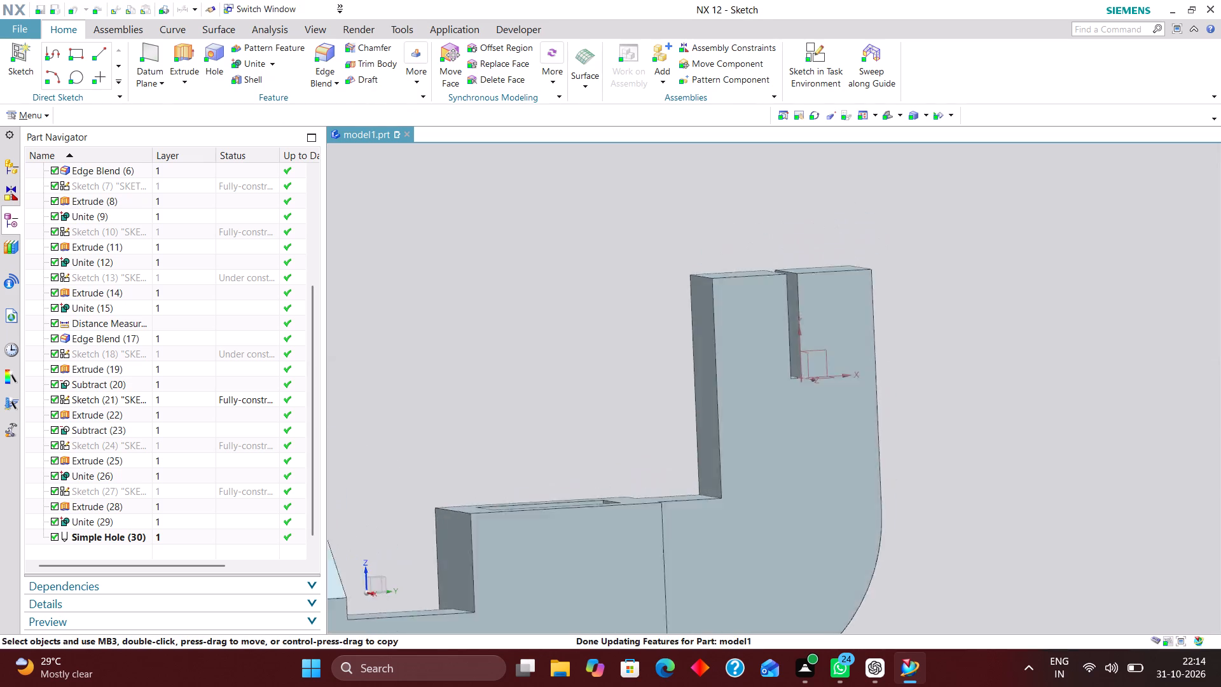
{"action": "left_click", "coordinate": [341, 257]}
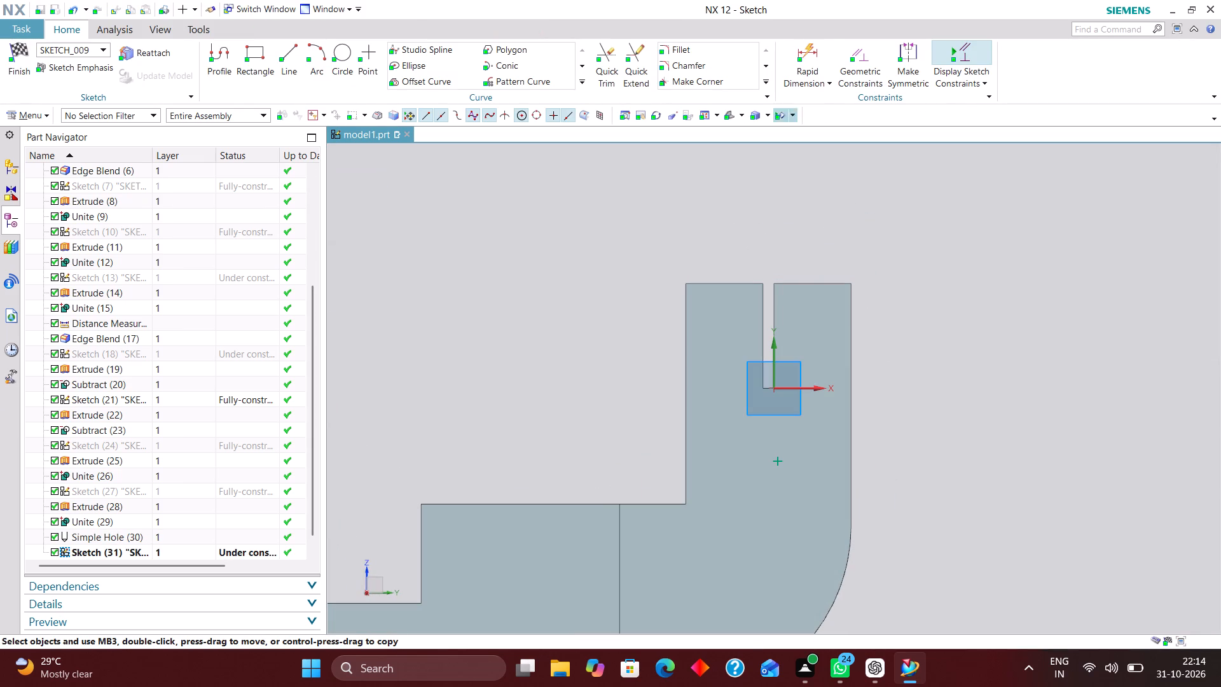
{"action": "left_click", "coordinate": [803, 57]}
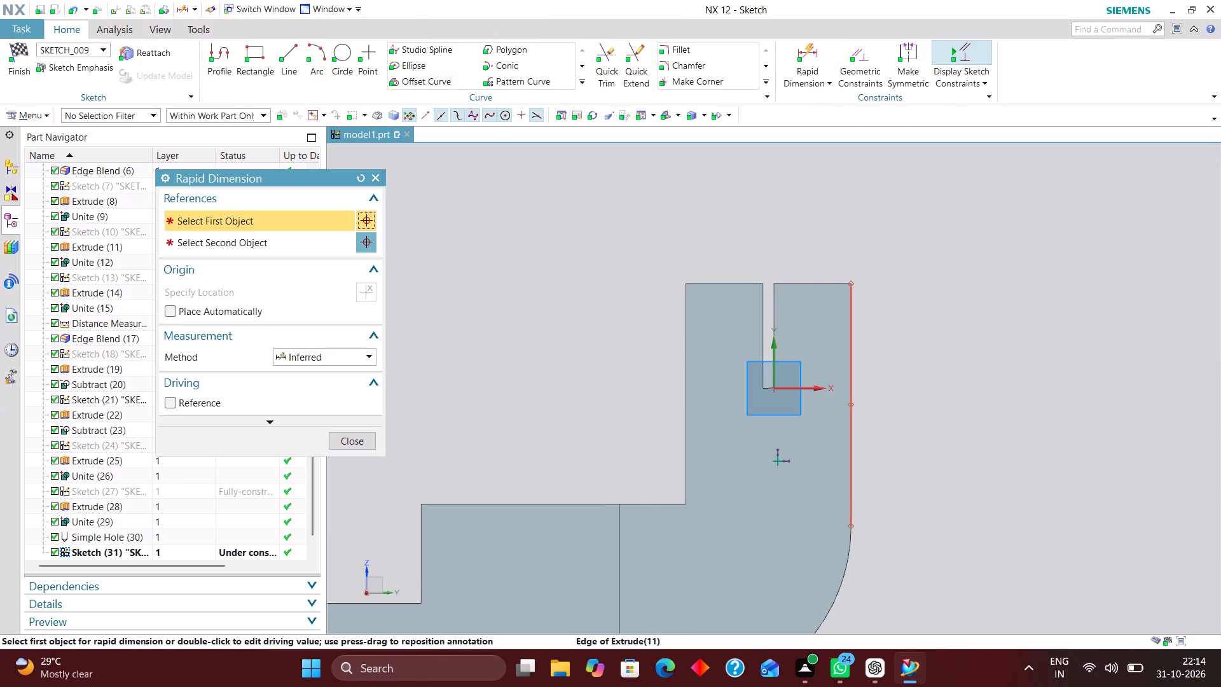
{"action": "left_click", "coordinate": [851, 434]}
{"action": "left_click", "coordinate": [780, 461]}
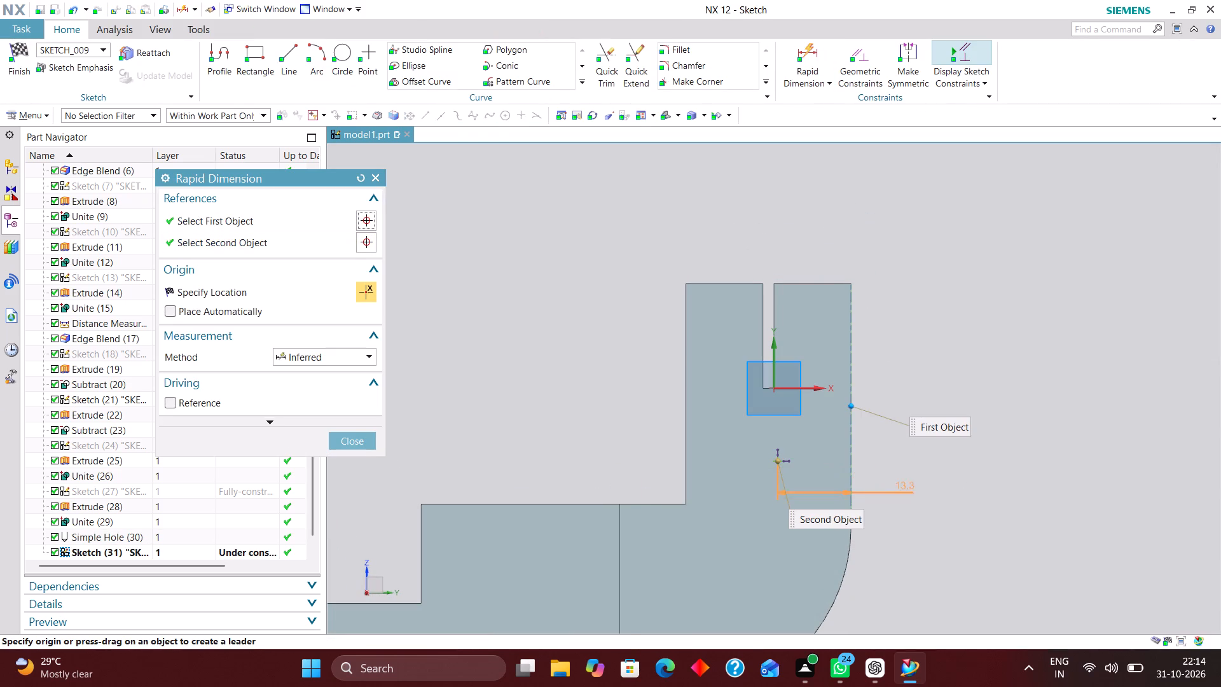
{"action": "left_click", "coordinate": [904, 478]}
{"action": "type", "text": "15"}
{"action": "key", "text": "Return"}
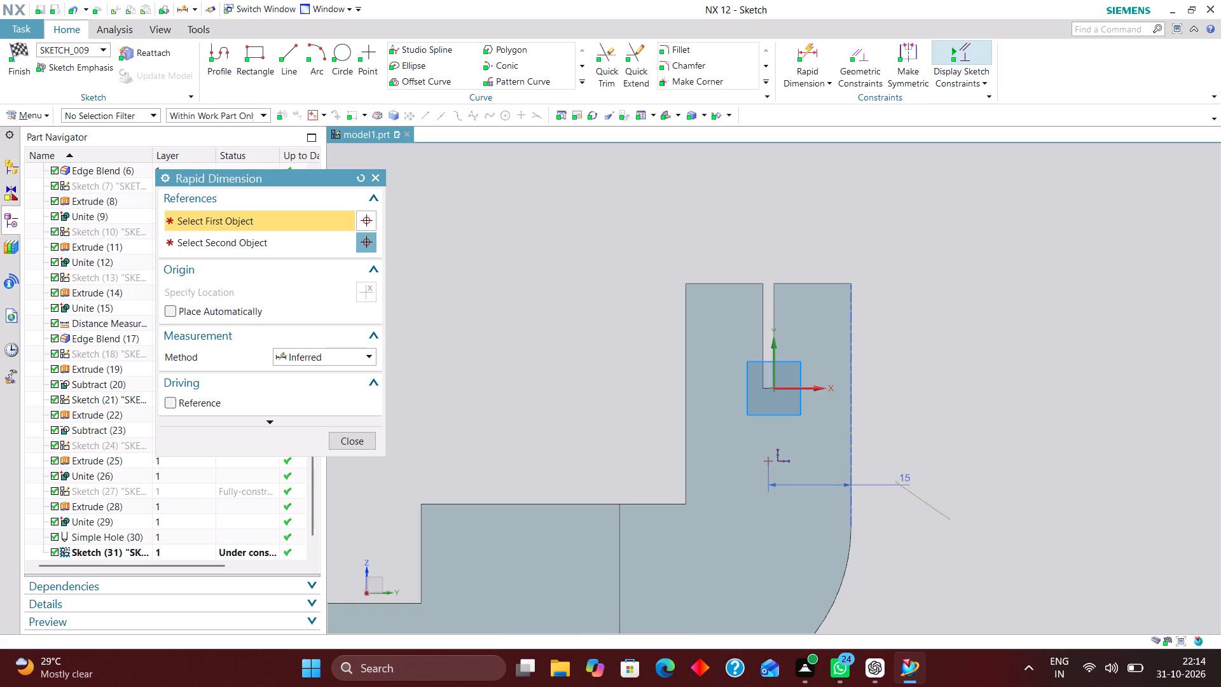
Dimension the hole point 24 mm below the tall upright's top edge and finish the sketch.
{"action": "left_click", "coordinate": [818, 280]}
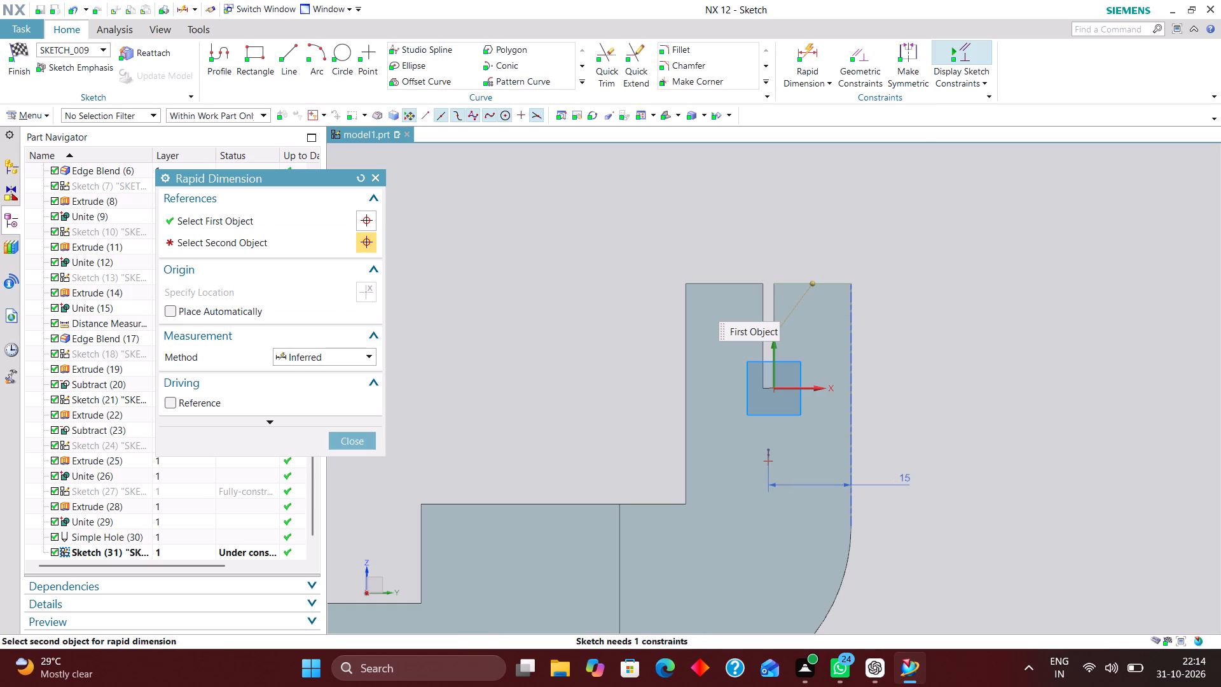
{"action": "left_click", "coordinate": [768, 460]}
{"action": "left_click", "coordinate": [935, 376]}
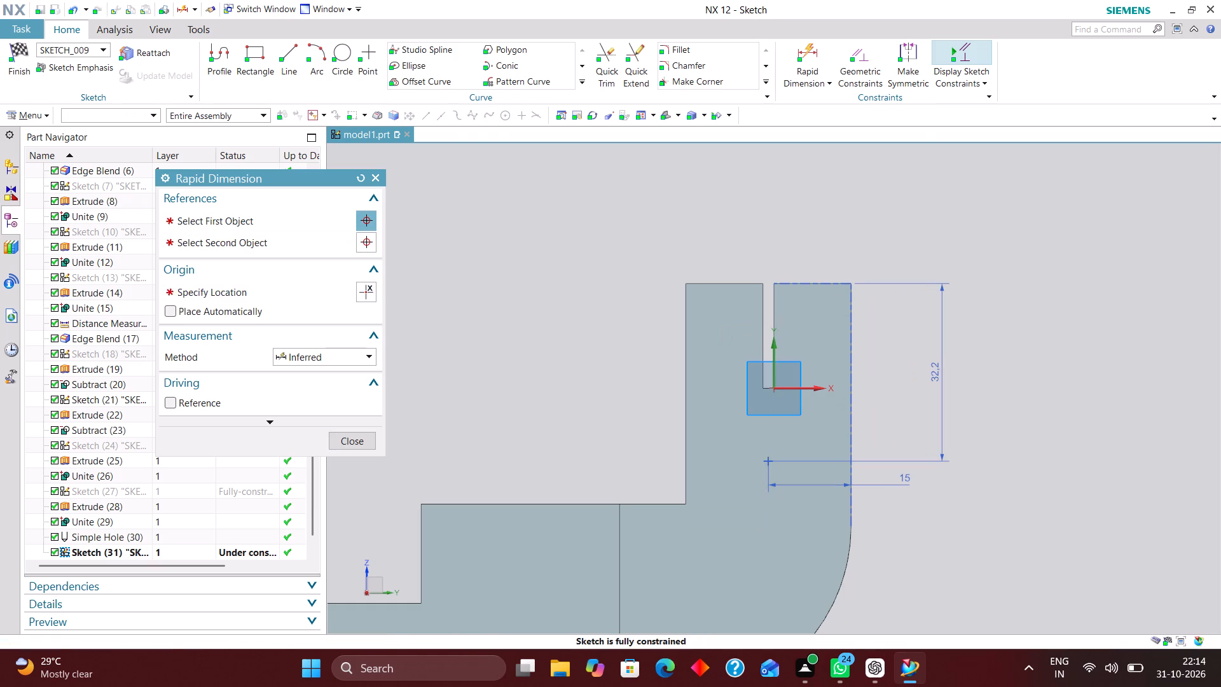
{"action": "type", "text": "24"}
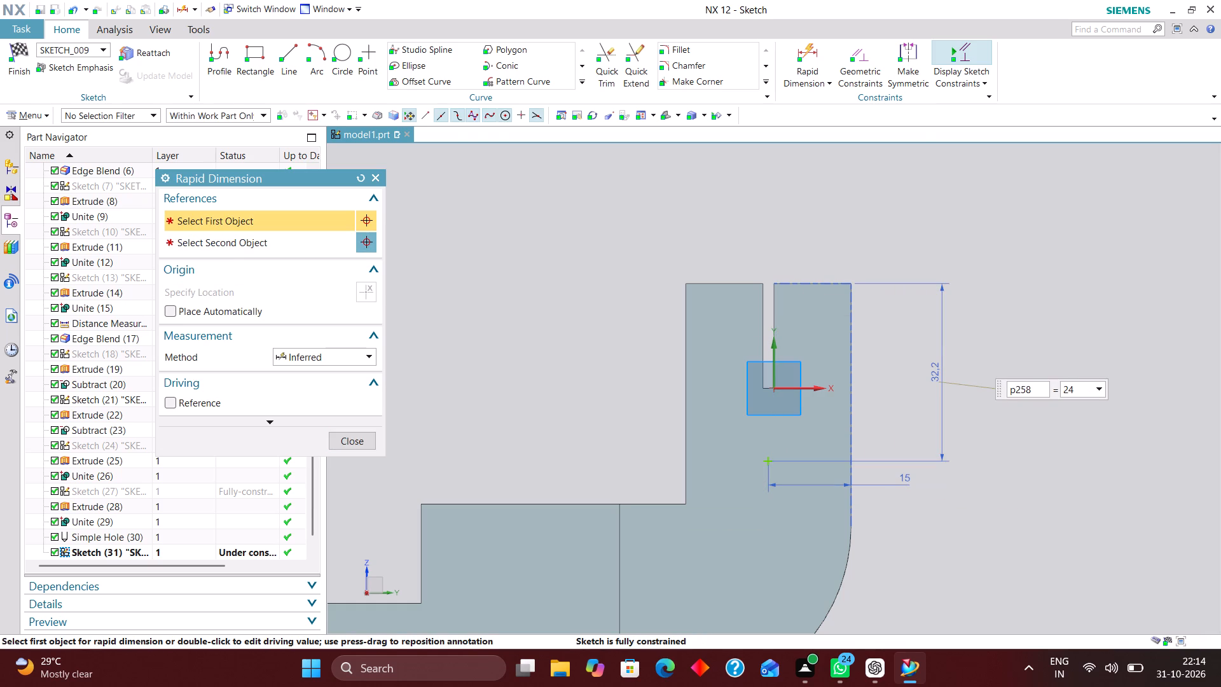
{"action": "key", "text": "Return"}
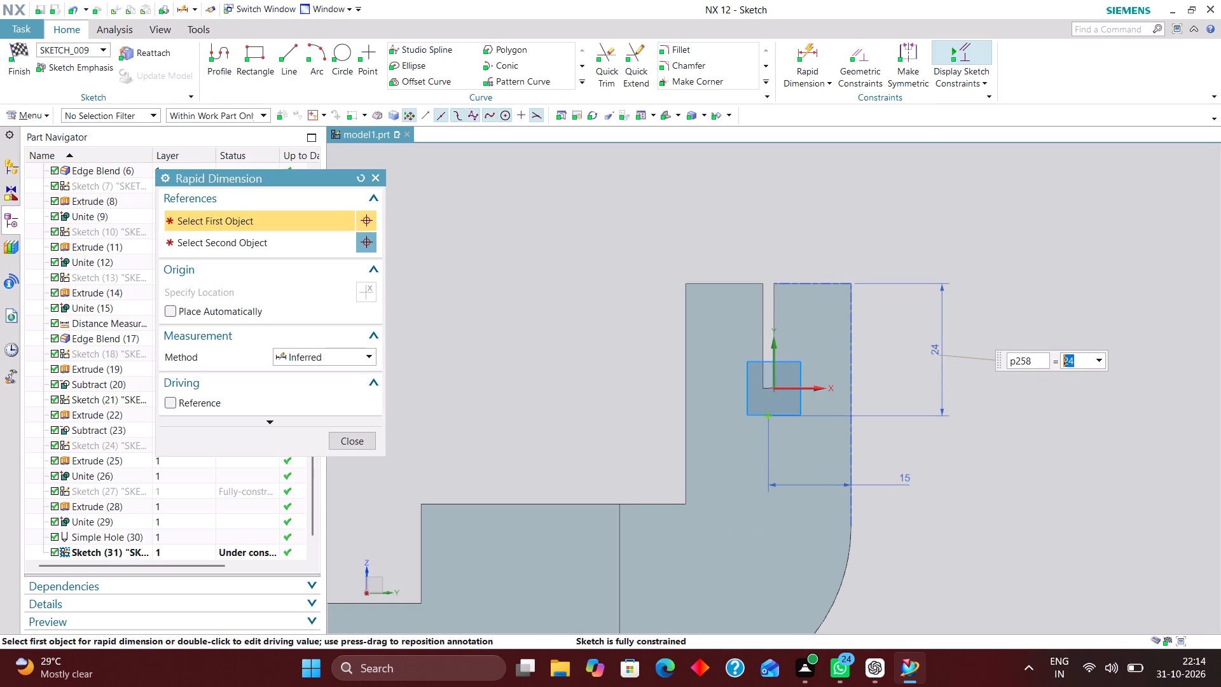
{"action": "left_click", "coordinate": [348, 439]}
{"action": "left_click", "coordinate": [20, 48]}
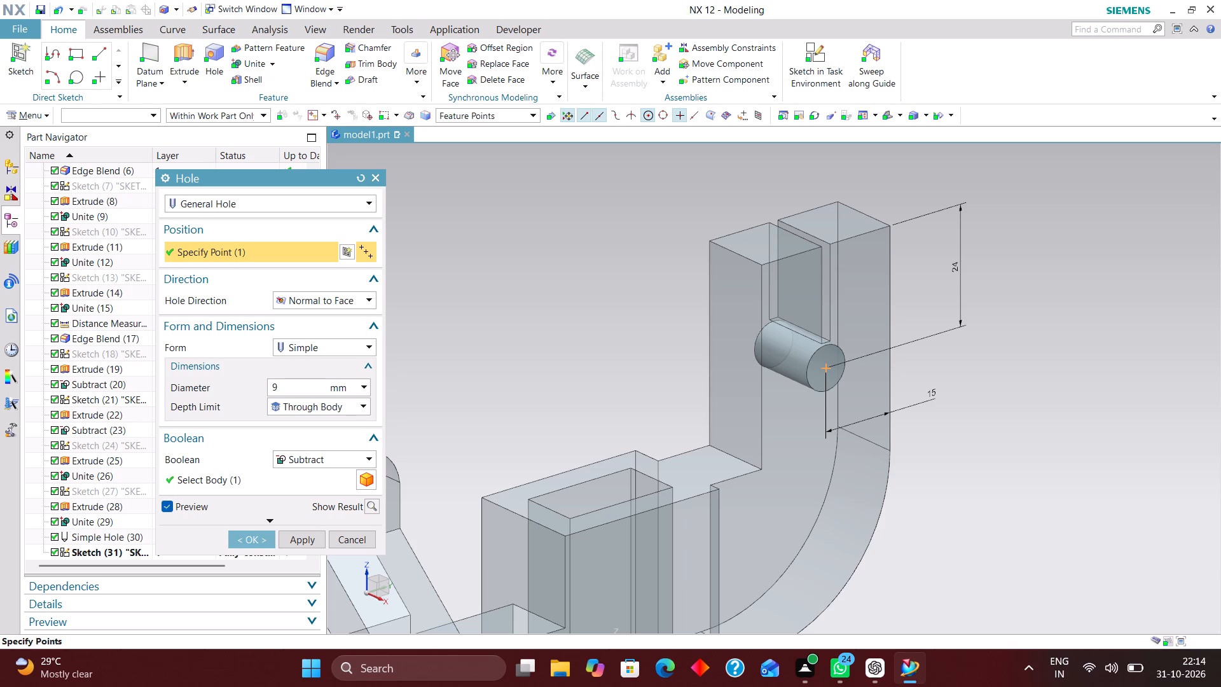
Set the hole's diameter to 18 mm and create it through the tall upright below the slot.
{"action": "left_click_drag", "start_coordinate": [282, 386], "coordinate": [263, 385]}
{"action": "left_click_drag", "start_coordinate": [263, 385], "coordinate": [252, 385]}
{"action": "type", "text": "18"}
{"action": "key", "text": "Return"}
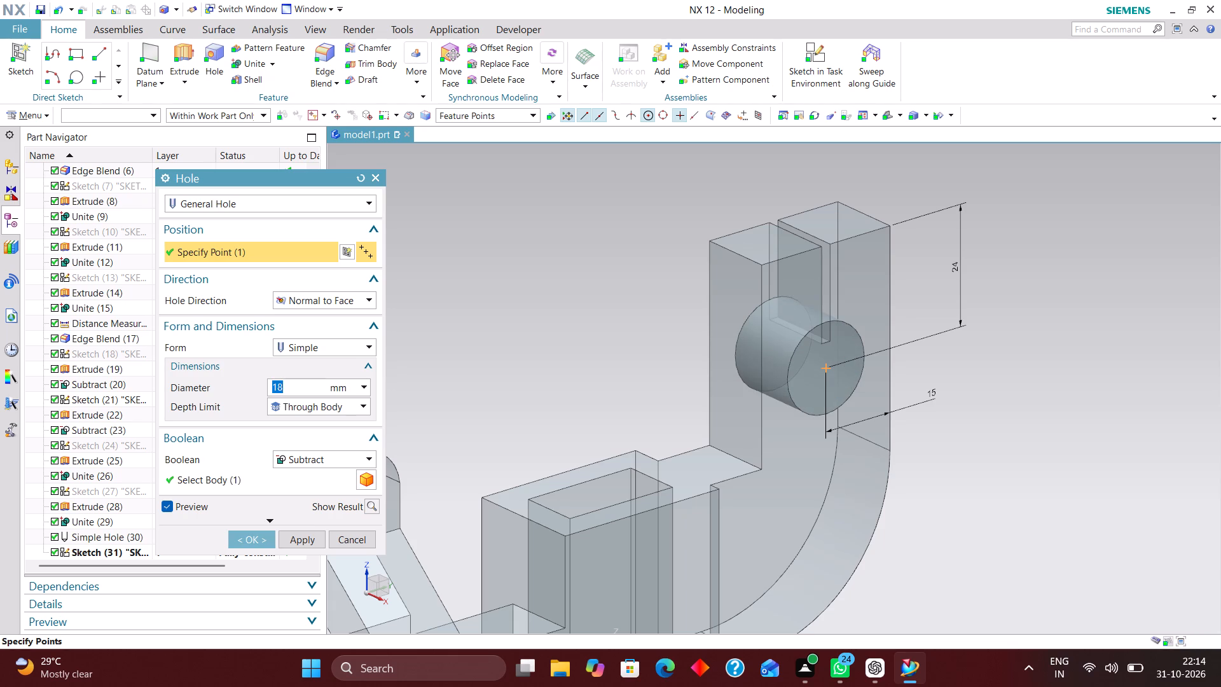
{"action": "left_click", "coordinate": [250, 536]}
{"action": "scroll", "coordinate": [977, 378], "scroll_direction": "down", "scroll_amount": 4}
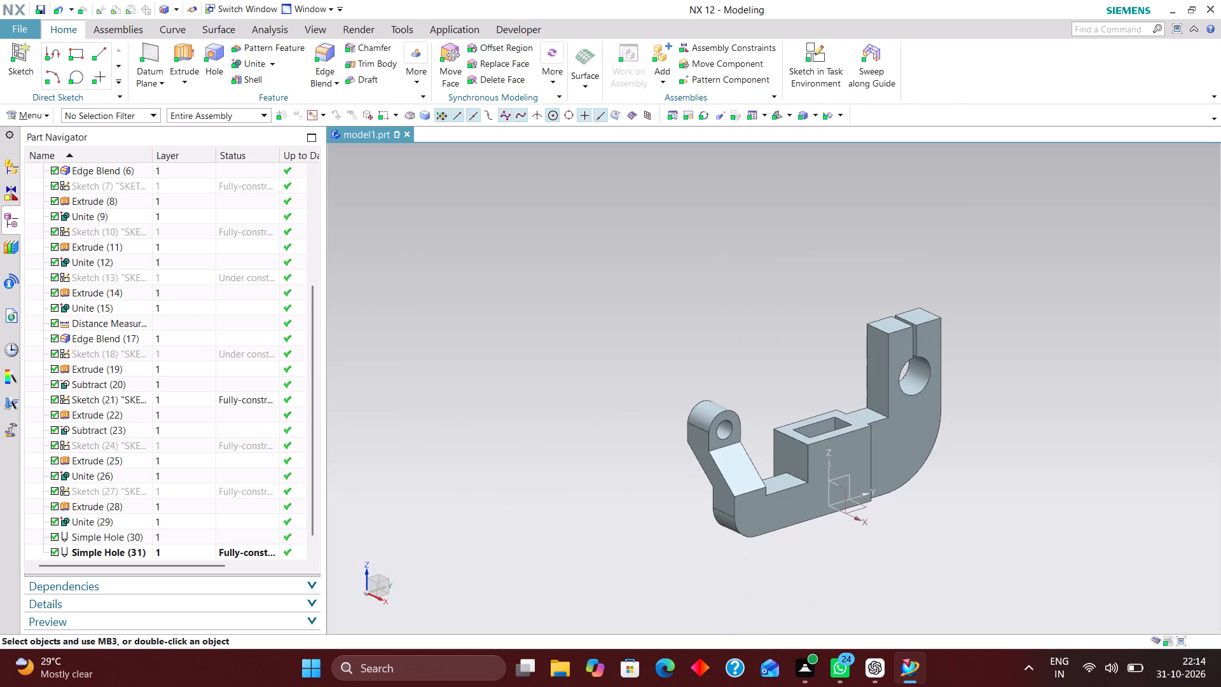
{"action": "scroll", "coordinate": [1015, 371], "scroll_direction": "up", "scroll_amount": 2}
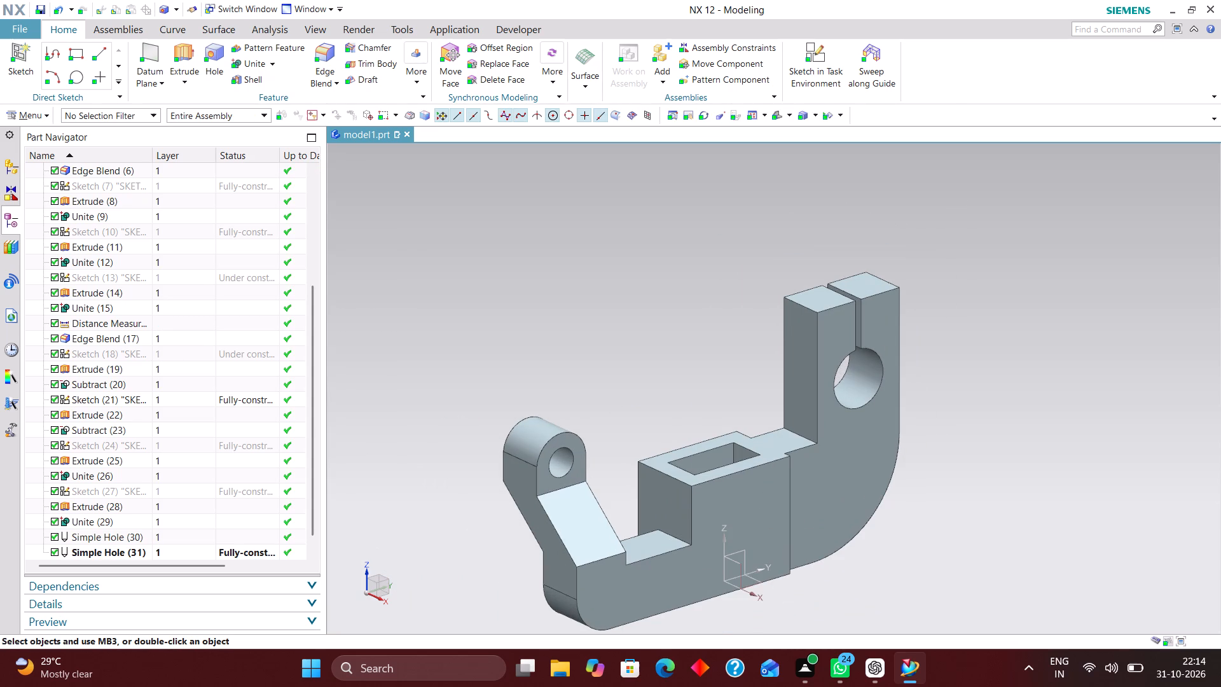
Start a hole on the tall upright's narrow inner face above the block, dimensioning its point 7.5 mm from the sketch's vertical axis.
{"action": "key", "text": "End"}
{"action": "key", "text": "End"}
{"action": "key", "text": "End"}
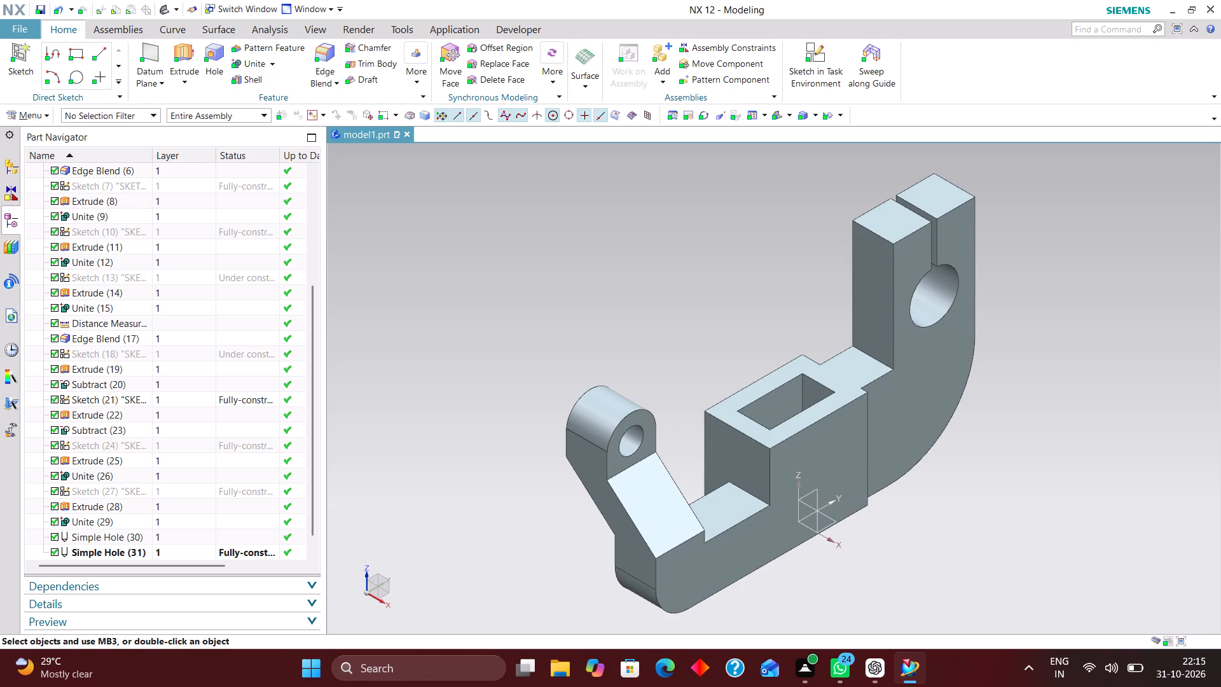
{"action": "scroll", "coordinate": [212, 443], "scroll_direction": "down", "scroll_amount": 3}
{"action": "scroll", "coordinate": [196, 480], "scroll_direction": "up", "scroll_amount": 5}
{"action": "scroll", "coordinate": [200, 482], "scroll_direction": "down", "scroll_amount": 6}
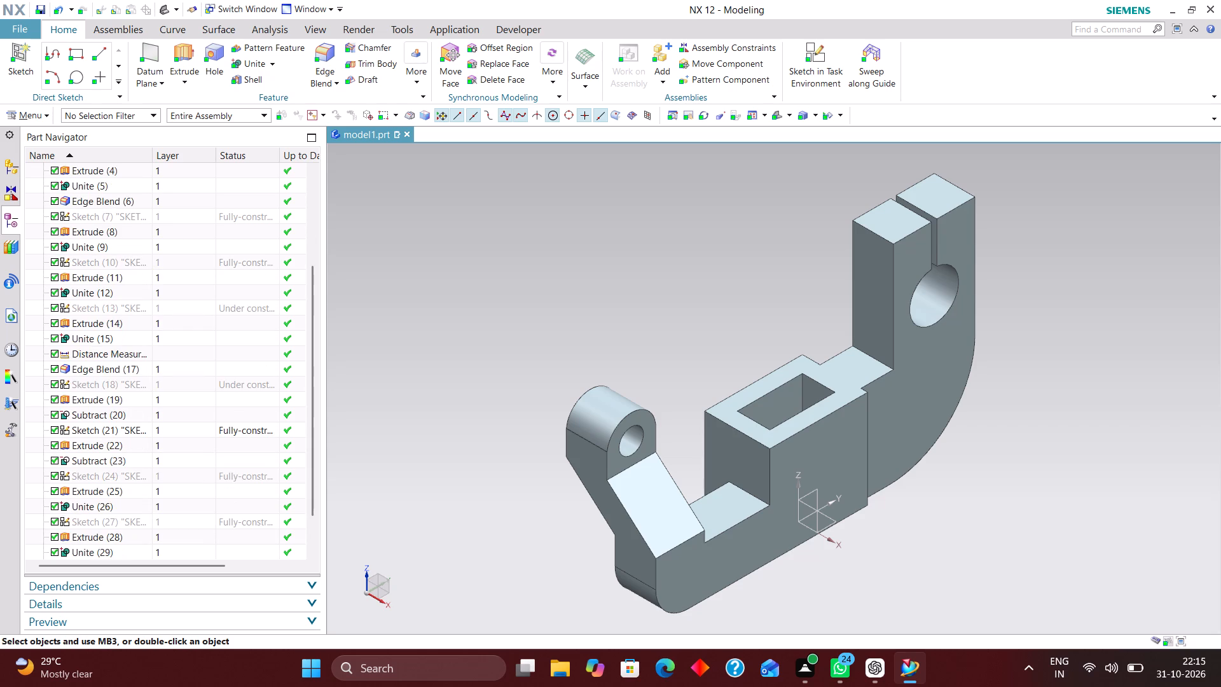
{"action": "left_click", "coordinate": [215, 50]}
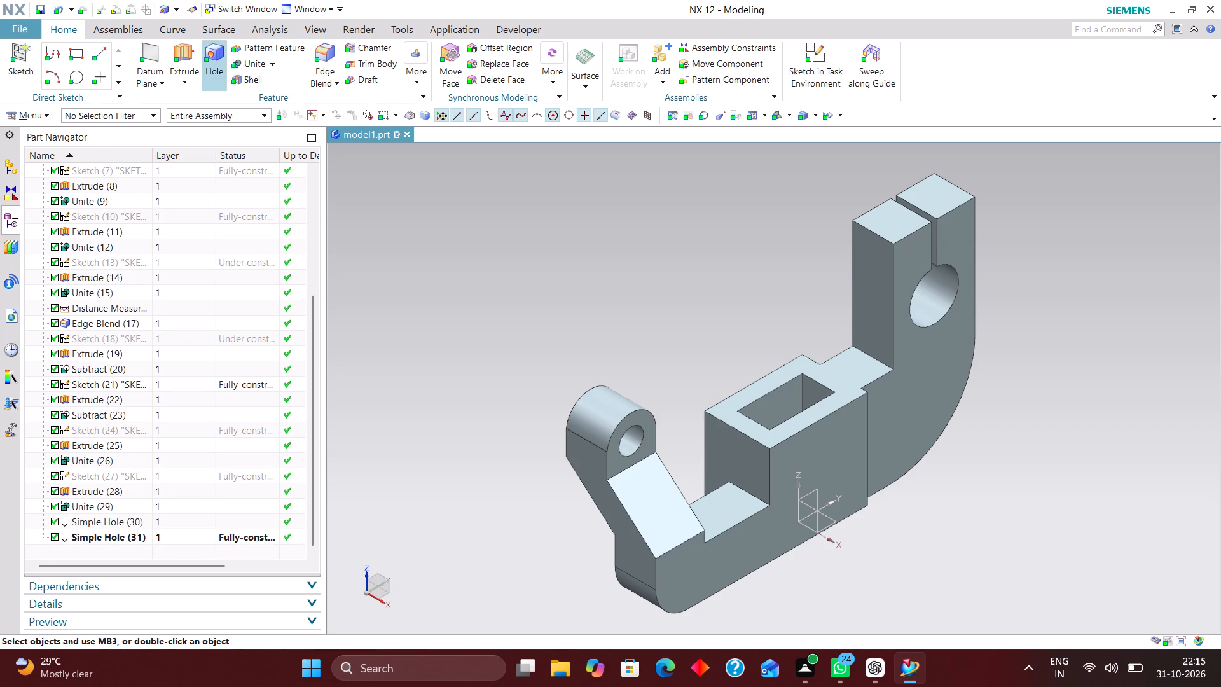
{"action": "scroll", "coordinate": [897, 281], "scroll_direction": "up", "scroll_amount": 3}
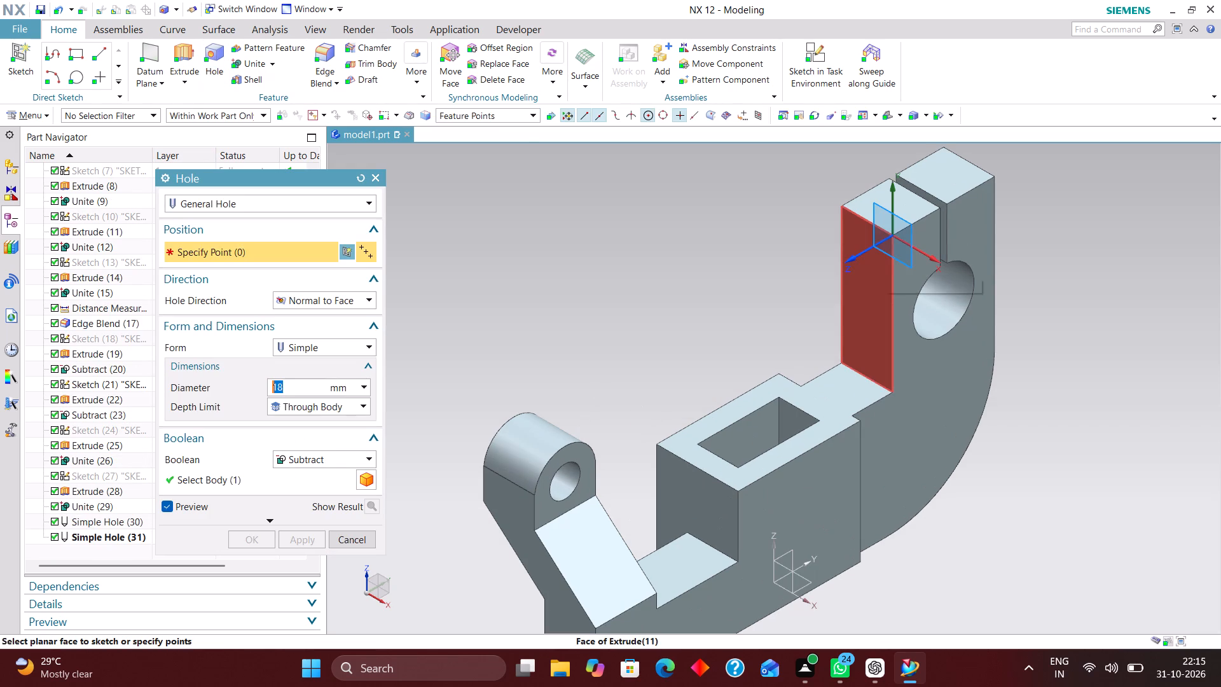
{"action": "left_click", "coordinate": [880, 268]}
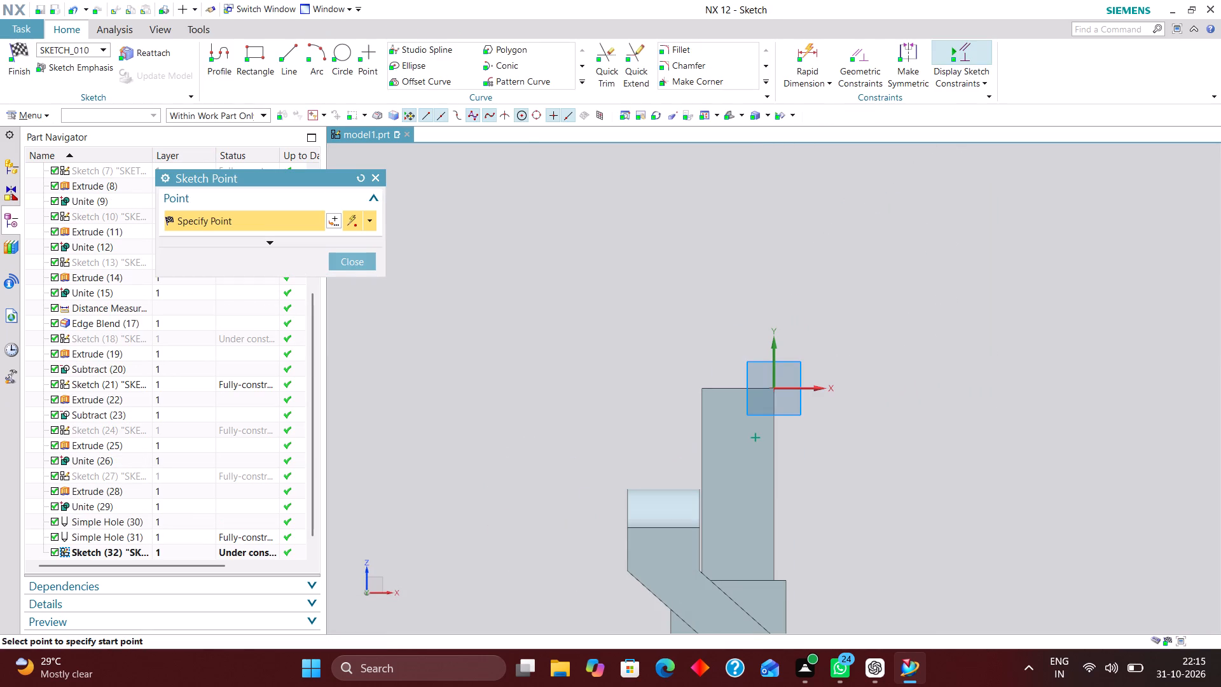
{"action": "left_click", "coordinate": [363, 264]}
{"action": "scroll", "coordinate": [678, 249], "scroll_direction": "down", "scroll_amount": 2}
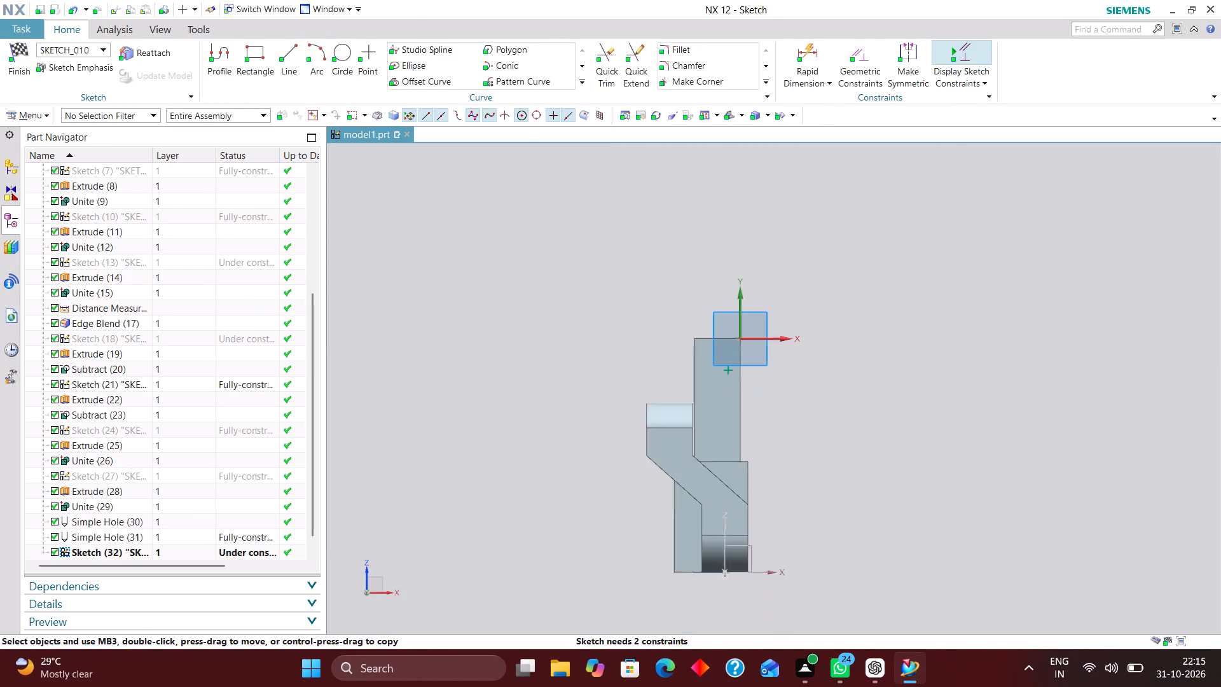
{"action": "scroll", "coordinate": [714, 432], "scroll_direction": "up", "scroll_amount": 1}
{"action": "left_click", "coordinate": [806, 55]}
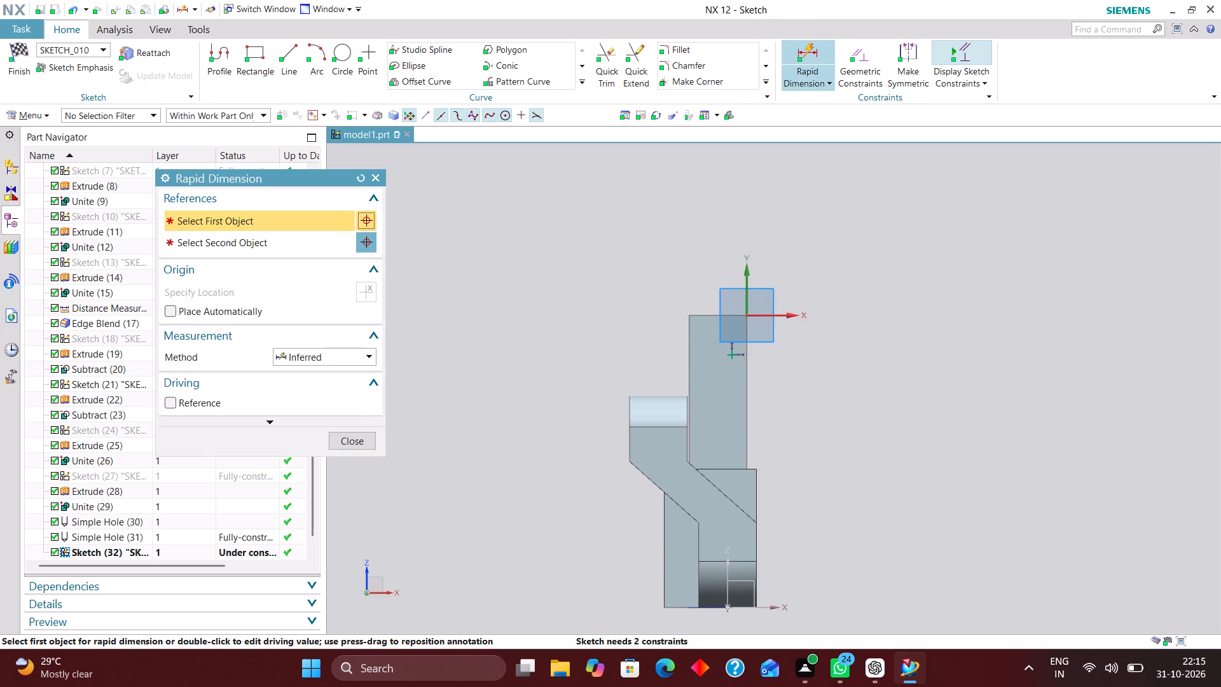
{"action": "scroll", "coordinate": [738, 364], "scroll_direction": "up", "scroll_amount": 3}
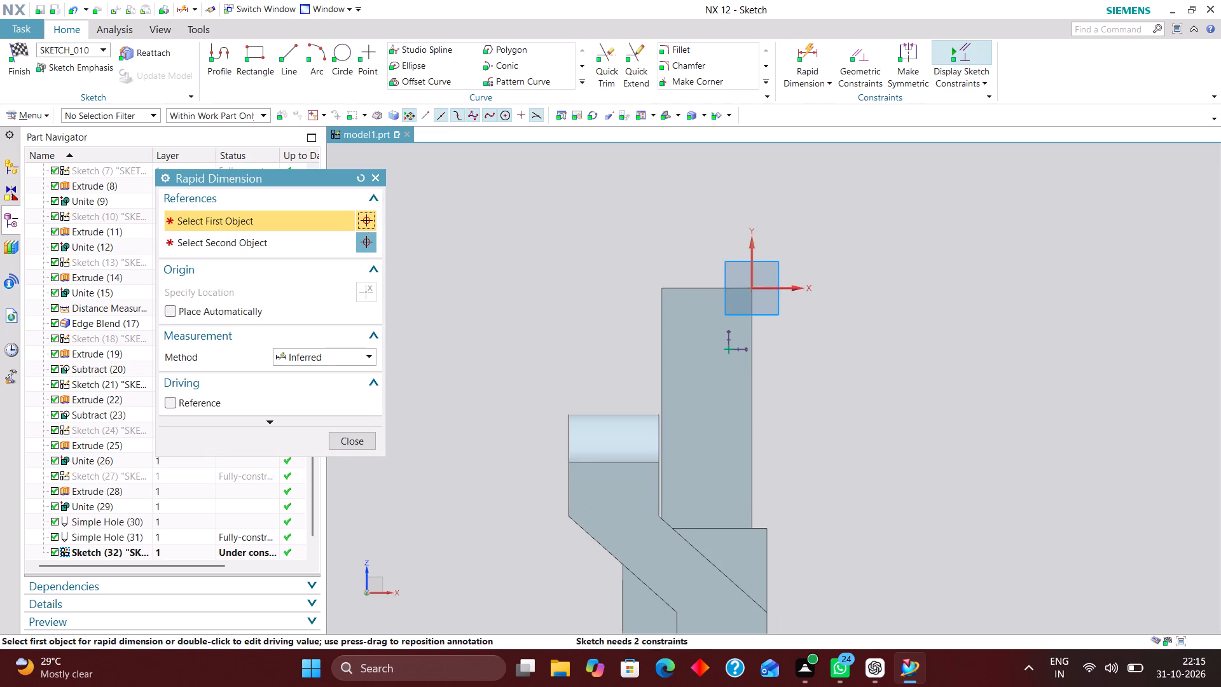
{"action": "left_click", "coordinate": [750, 265]}
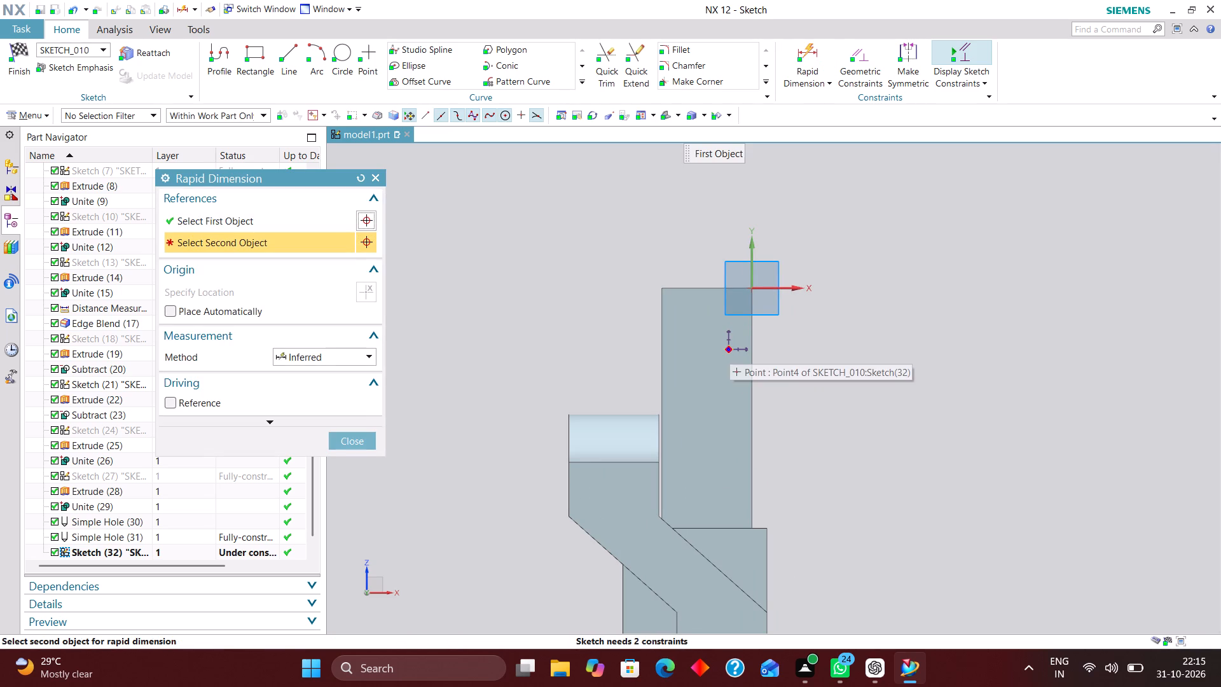
{"action": "left_click", "coordinate": [729, 347]}
{"action": "left_click", "coordinate": [803, 442]}
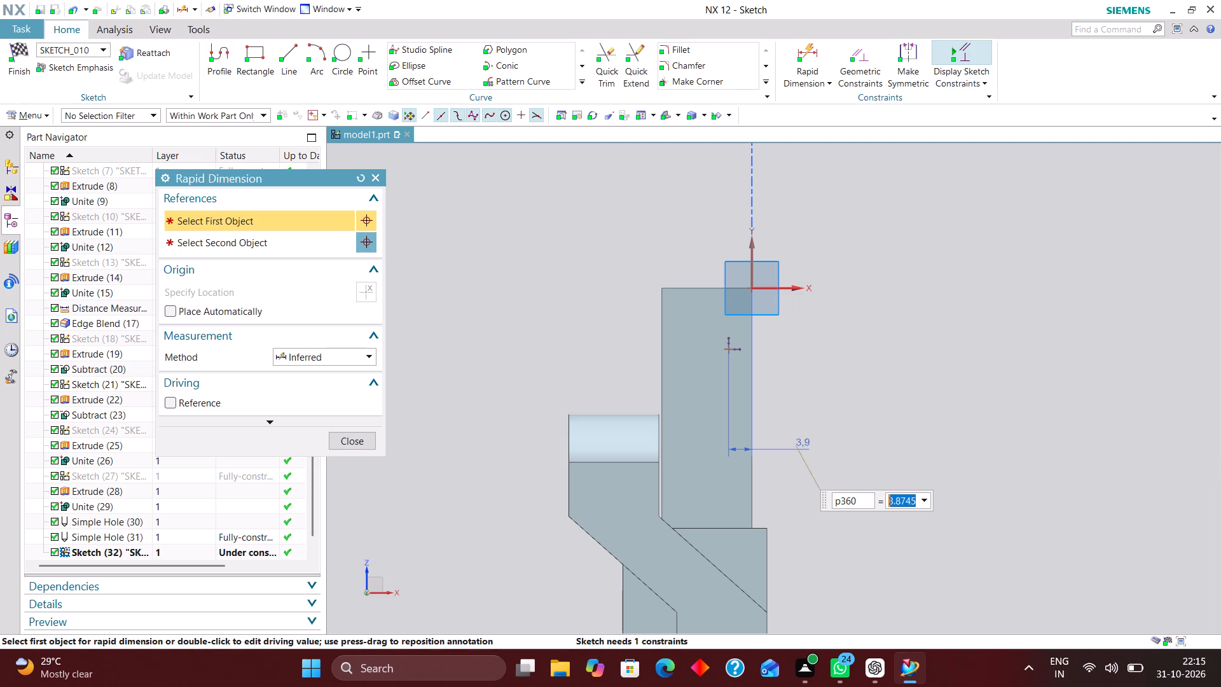
{"action": "type", "text": "7.5"}
{"action": "key", "text": "Return"}
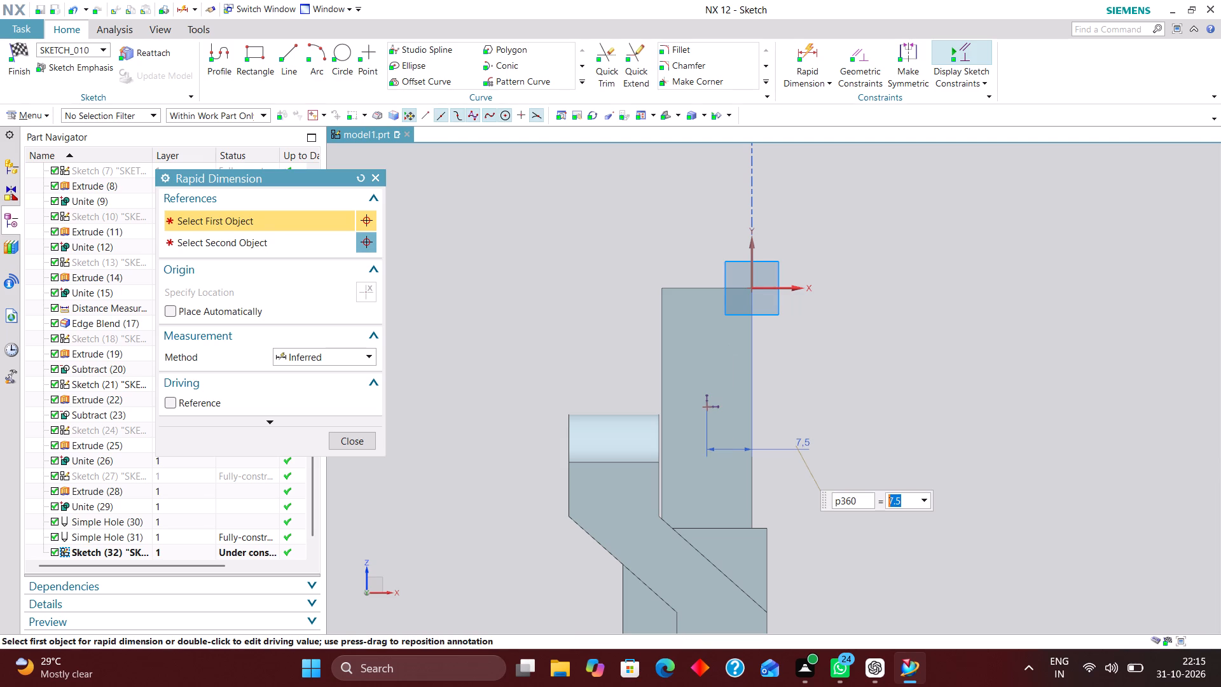
Dimension the hole point 6 mm below the horizontal axis at the upright's top edge and finish the sketch.
{"action": "left_click", "coordinate": [788, 286]}
{"action": "left_click", "coordinate": [705, 405]}
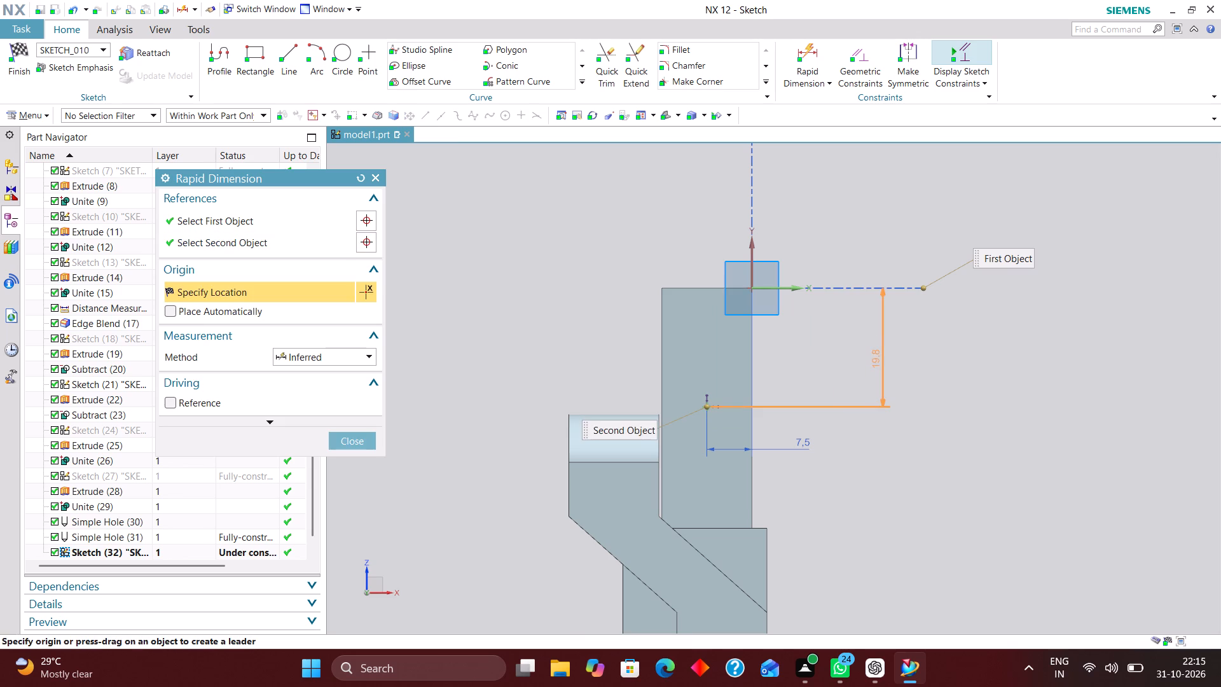
{"action": "left_click", "coordinate": [876, 359]}
{"action": "key", "text": "6"}
{"action": "key", "text": "Return"}
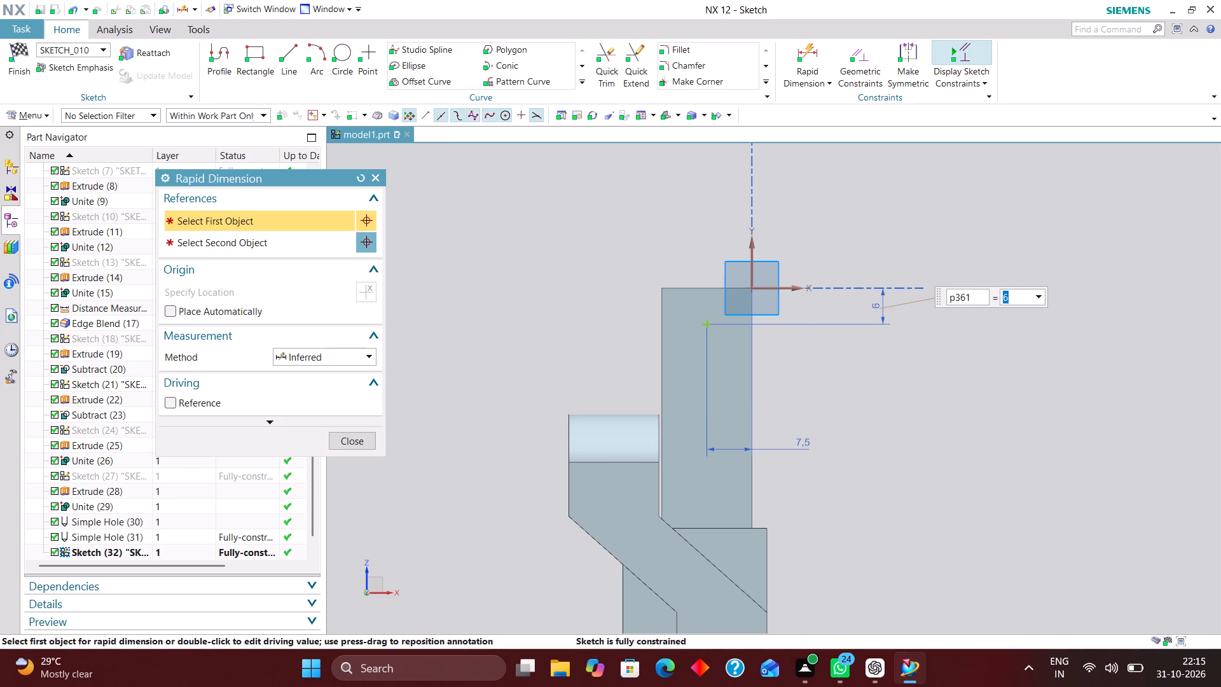
{"action": "left_click", "coordinate": [361, 443]}
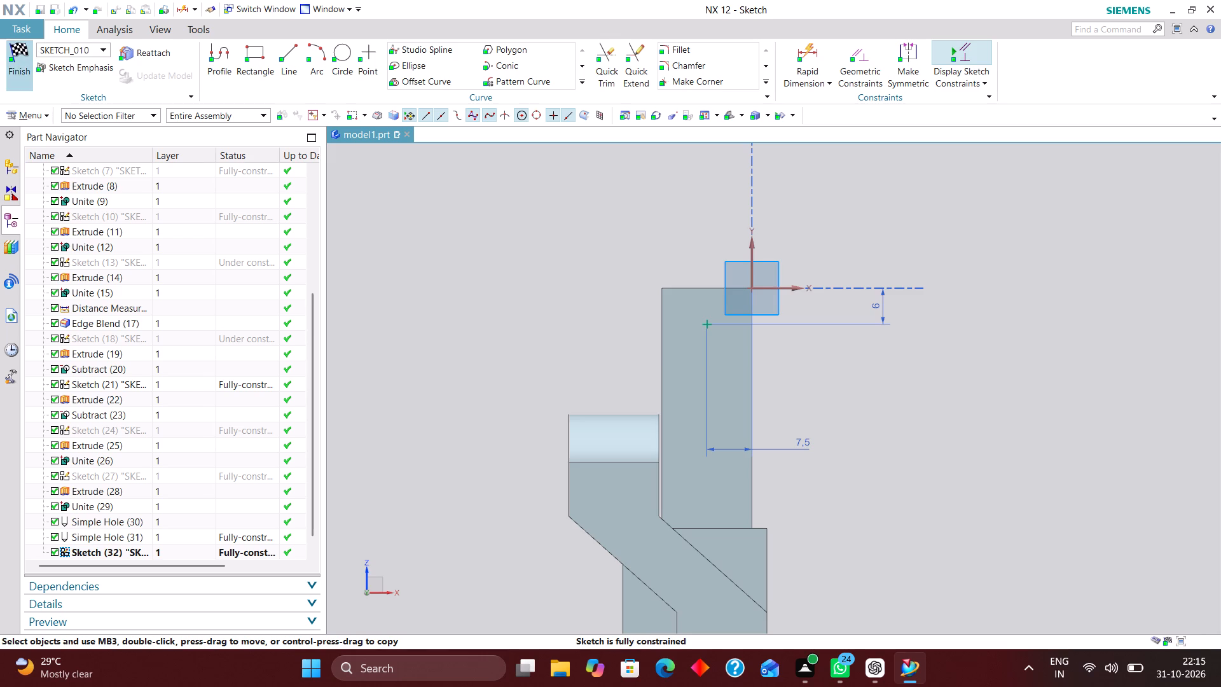
{"action": "left_click", "coordinate": [16, 50]}
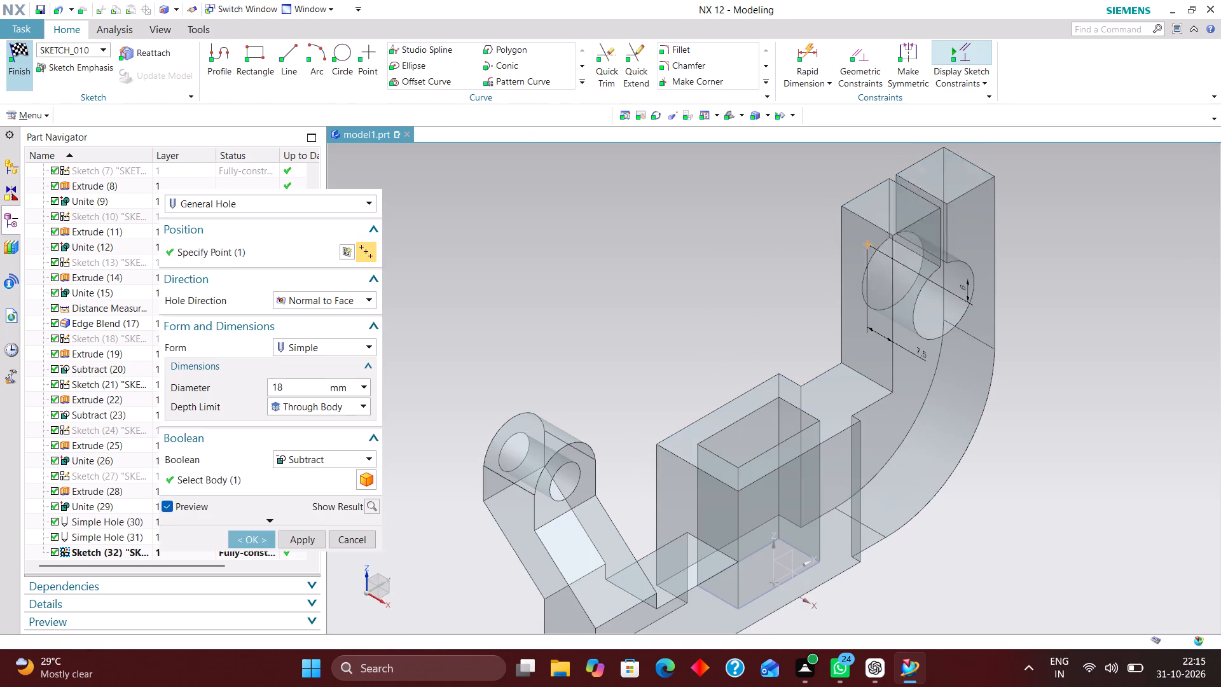
Set the new hole's diameter to 6 mm and create it through the upright near its top.
{"action": "left_click_drag", "start_coordinate": [289, 386], "coordinate": [261, 392]}
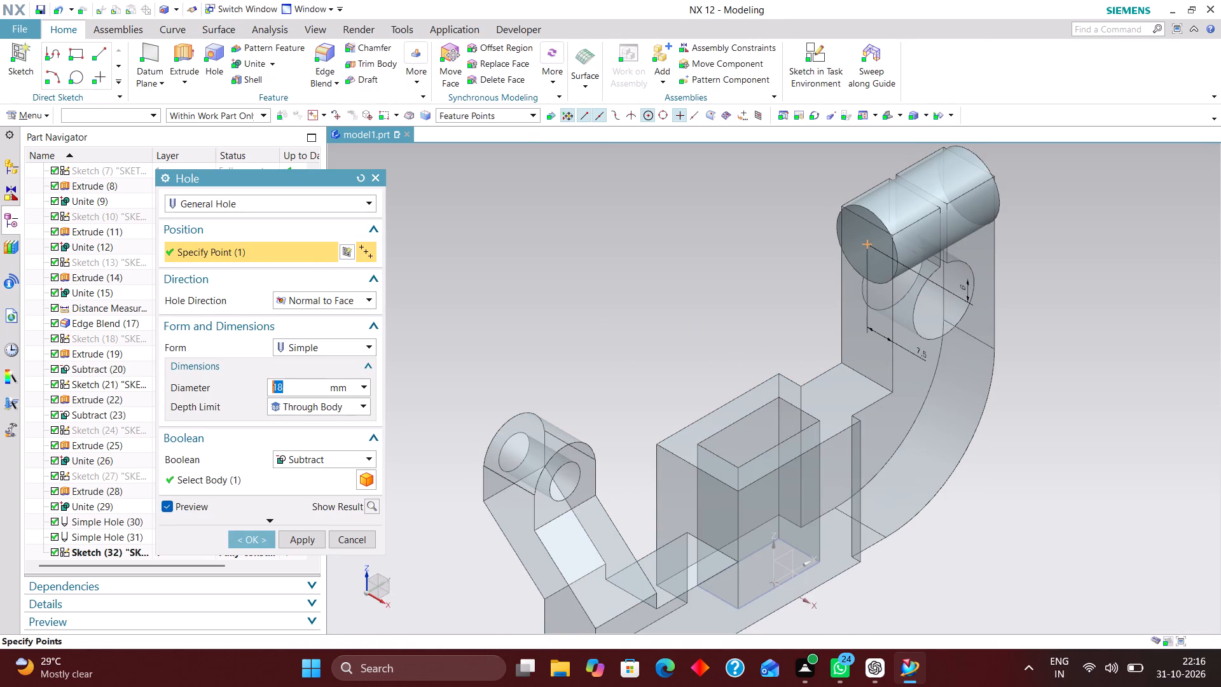
{"action": "key", "text": "6"}
{"action": "key", "text": "Return"}
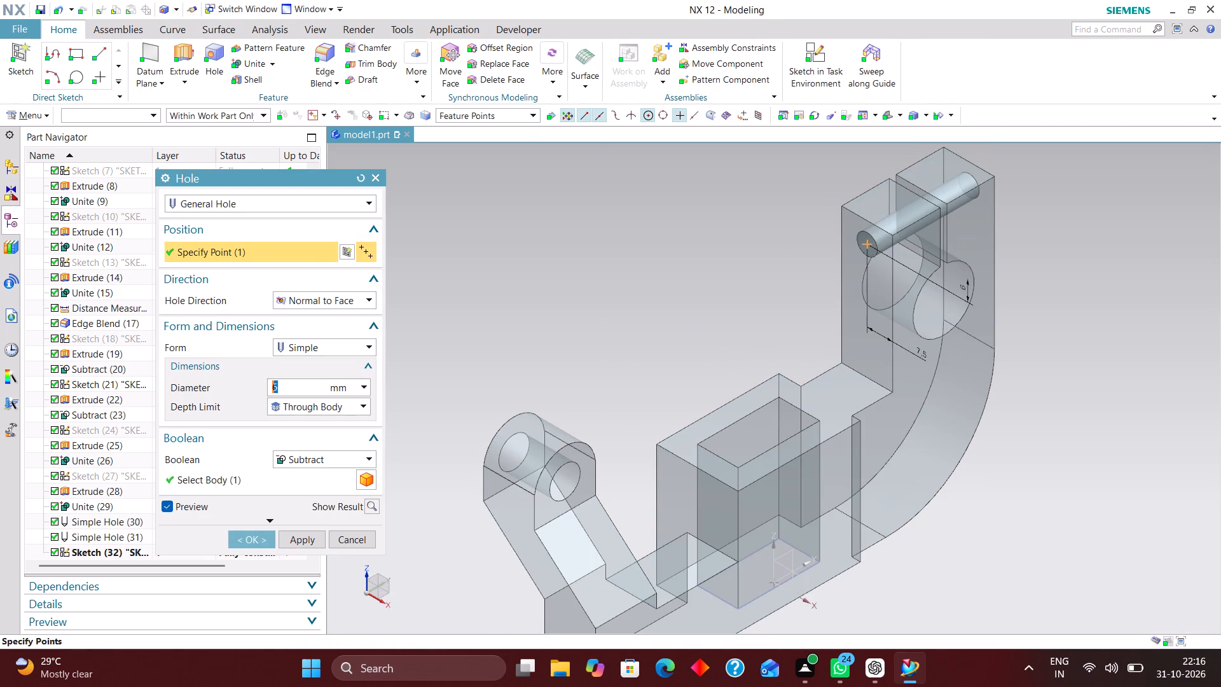
{"action": "left_click", "coordinate": [259, 536]}
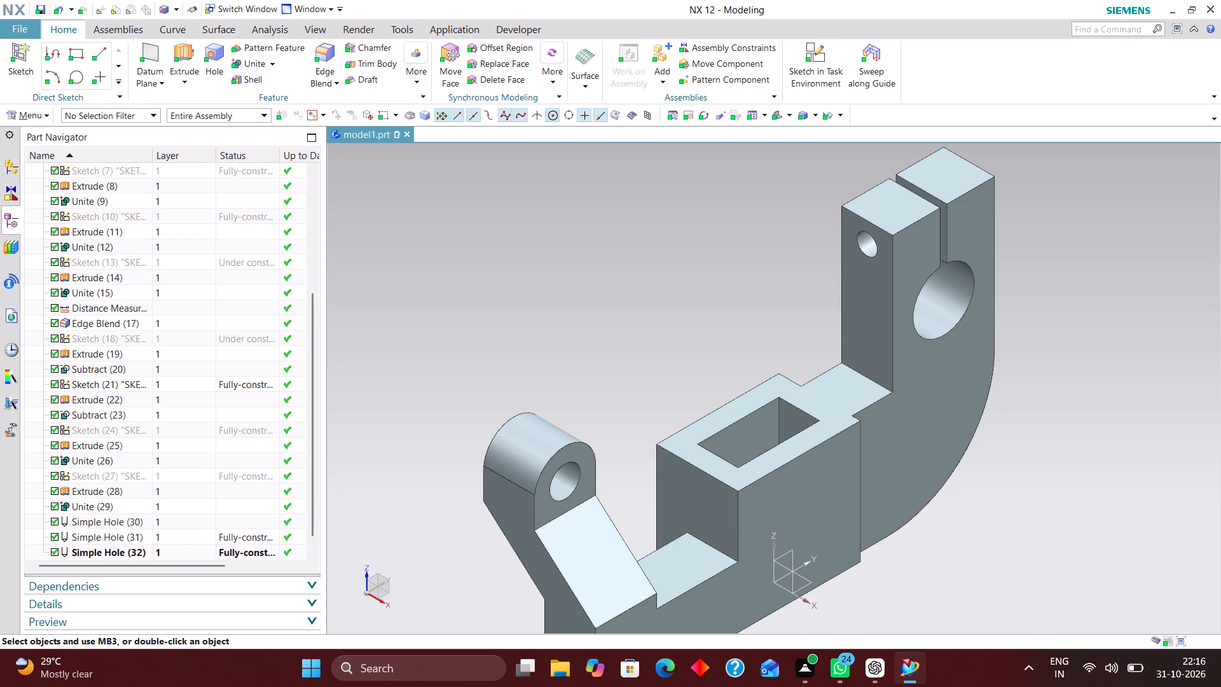
Group the three simple holes in the model history into a feature group named HOLES.
{"action": "scroll", "coordinate": [1124, 312], "scroll_direction": "down", "scroll_amount": 2}
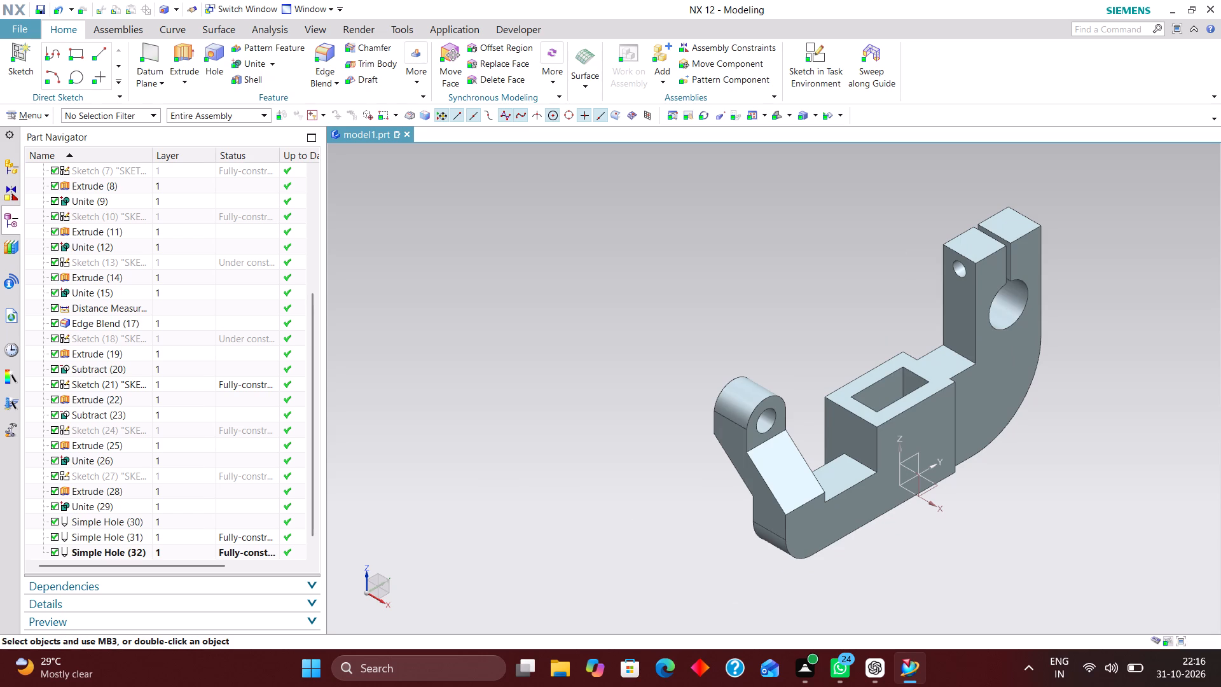
{"action": "scroll", "coordinate": [1141, 299], "scroll_direction": "up", "scroll_amount": 3}
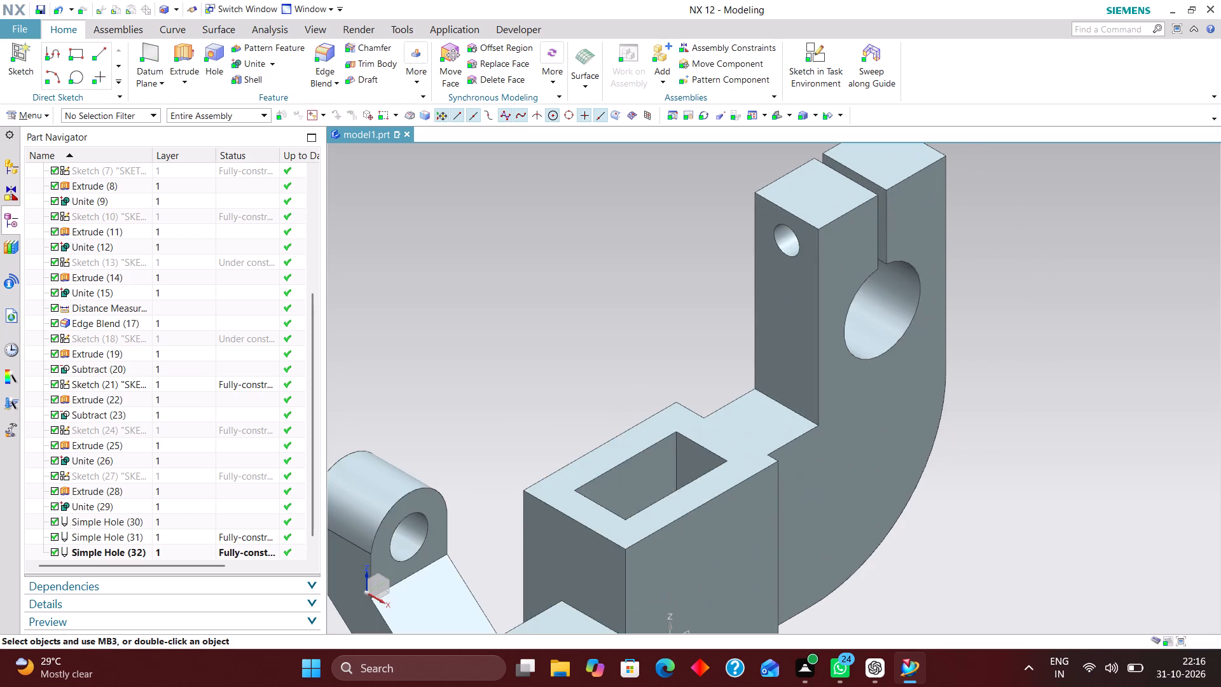
{"action": "scroll", "coordinate": [1132, 298], "scroll_direction": "down", "scroll_amount": 3}
{"action": "scroll", "coordinate": [1126, 392], "scroll_direction": "up", "scroll_amount": 3}
{"action": "scroll", "coordinate": [1110, 380], "scroll_direction": "down", "scroll_amount": 1}
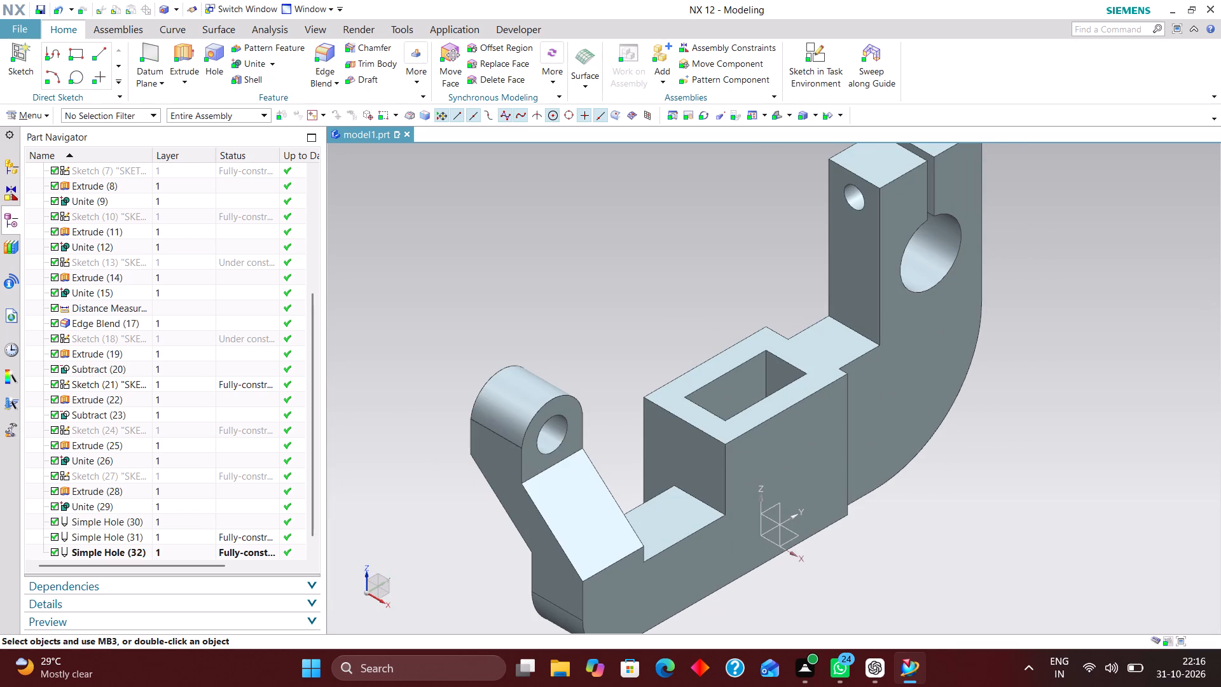
{"action": "scroll", "coordinate": [166, 503], "scroll_direction": "down", "scroll_amount": 3}
{"action": "left_click", "coordinate": [186, 513]}
{"action": "left_click", "coordinate": [186, 536]}
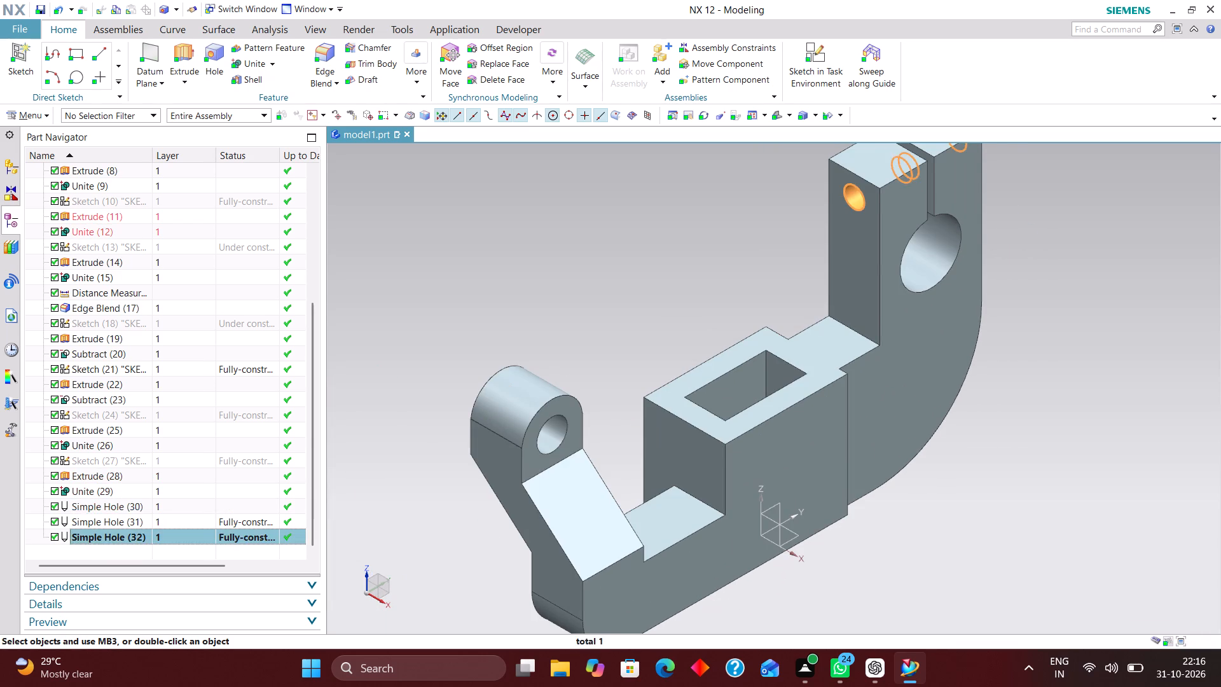
{"action": "left_click", "coordinate": [189, 521]}
{"action": "left_click", "coordinate": [186, 540]}
{"action": "left_click", "coordinate": [188, 524]}
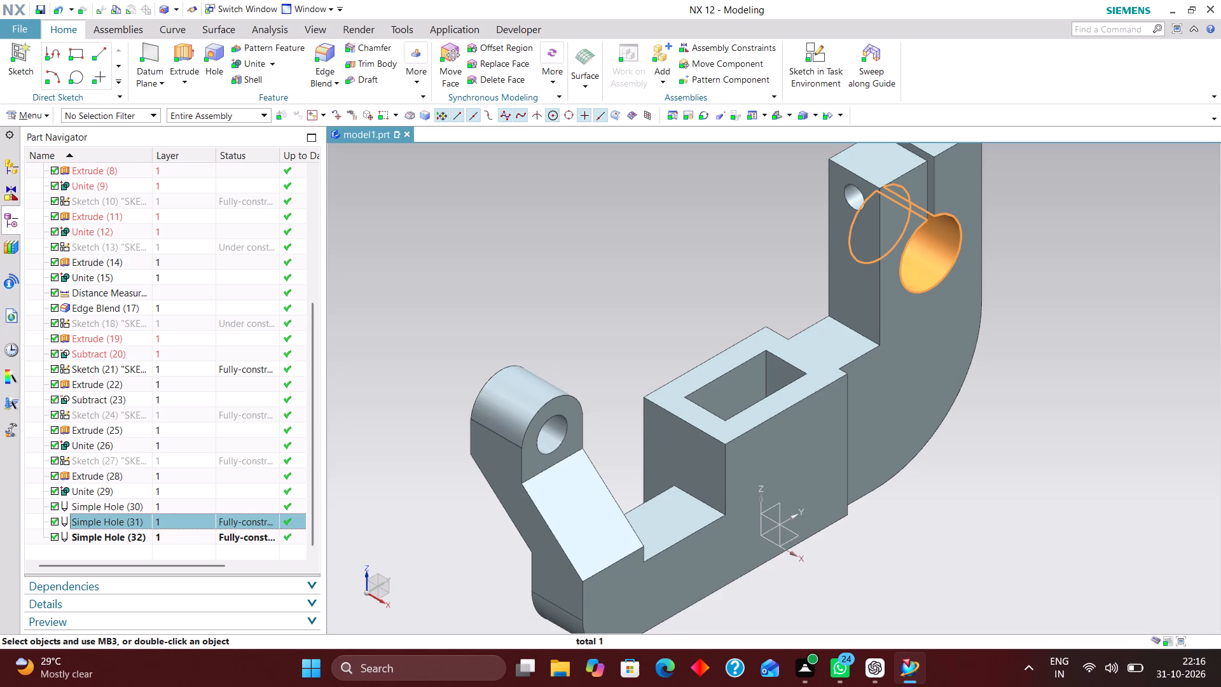
{"action": "left_click", "coordinate": [162, 509]}
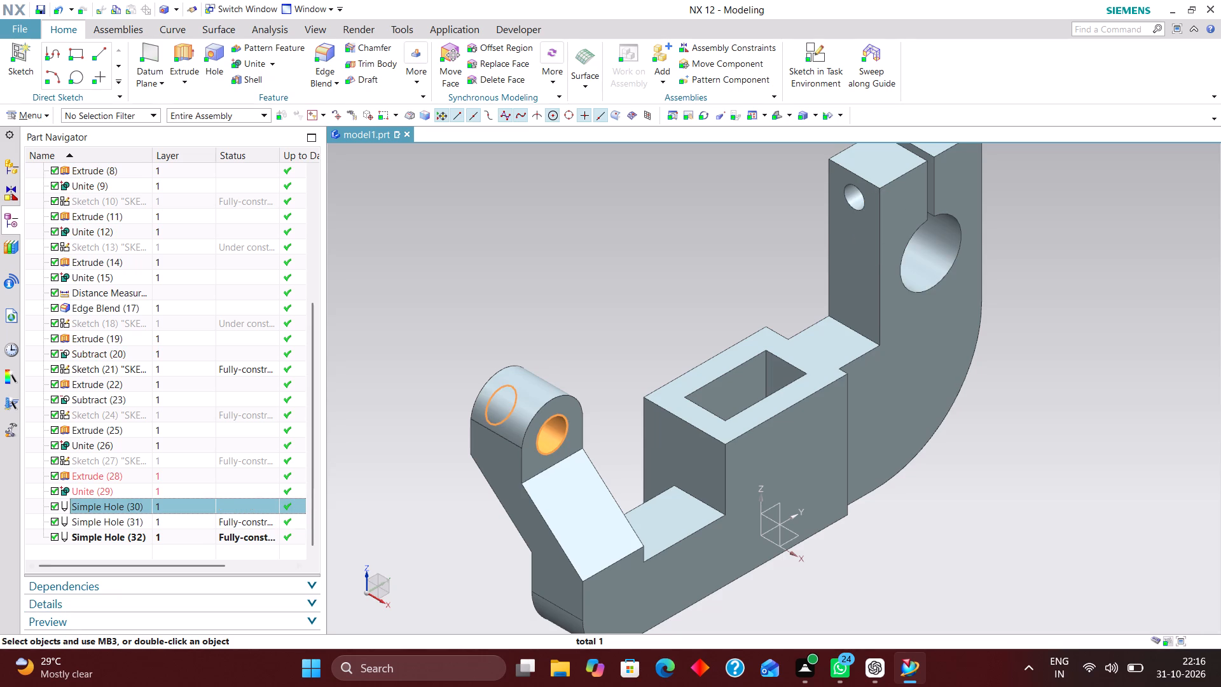
{"action": "left_click", "coordinate": [174, 519], "text": "ctrl"}
{"action": "left_click", "coordinate": [179, 537], "text": "ctrl"}
{"action": "right_click", "coordinate": [179, 537]}
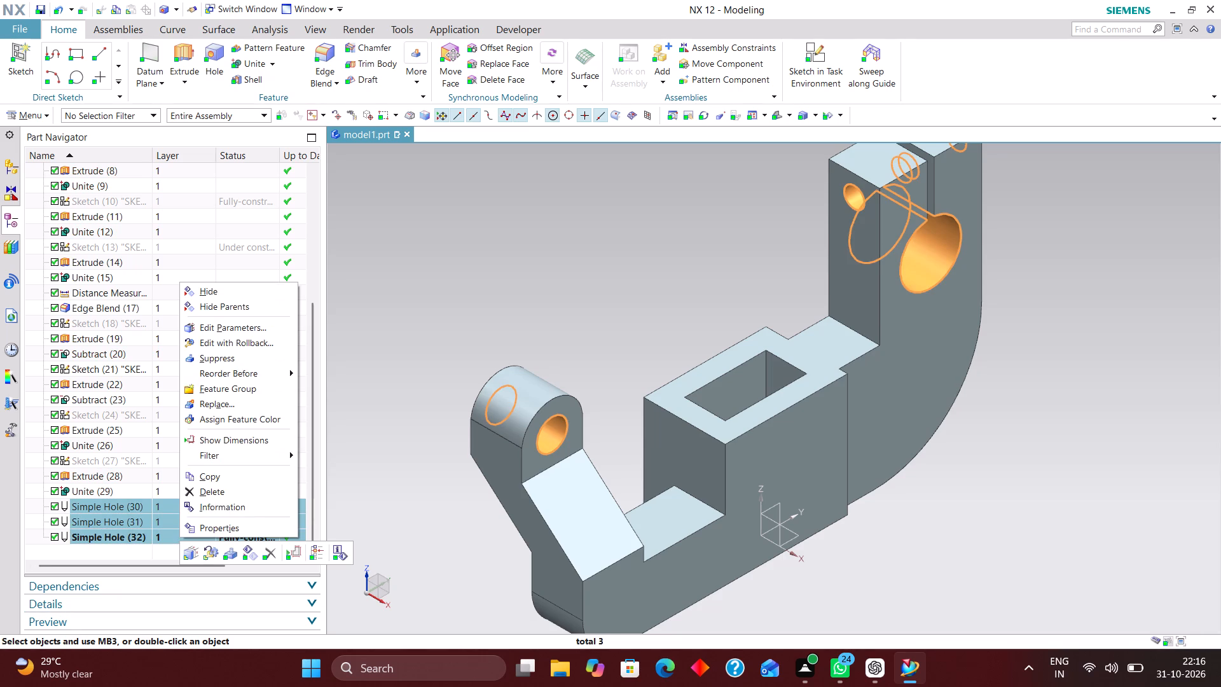
{"action": "left_click", "coordinate": [218, 394]}
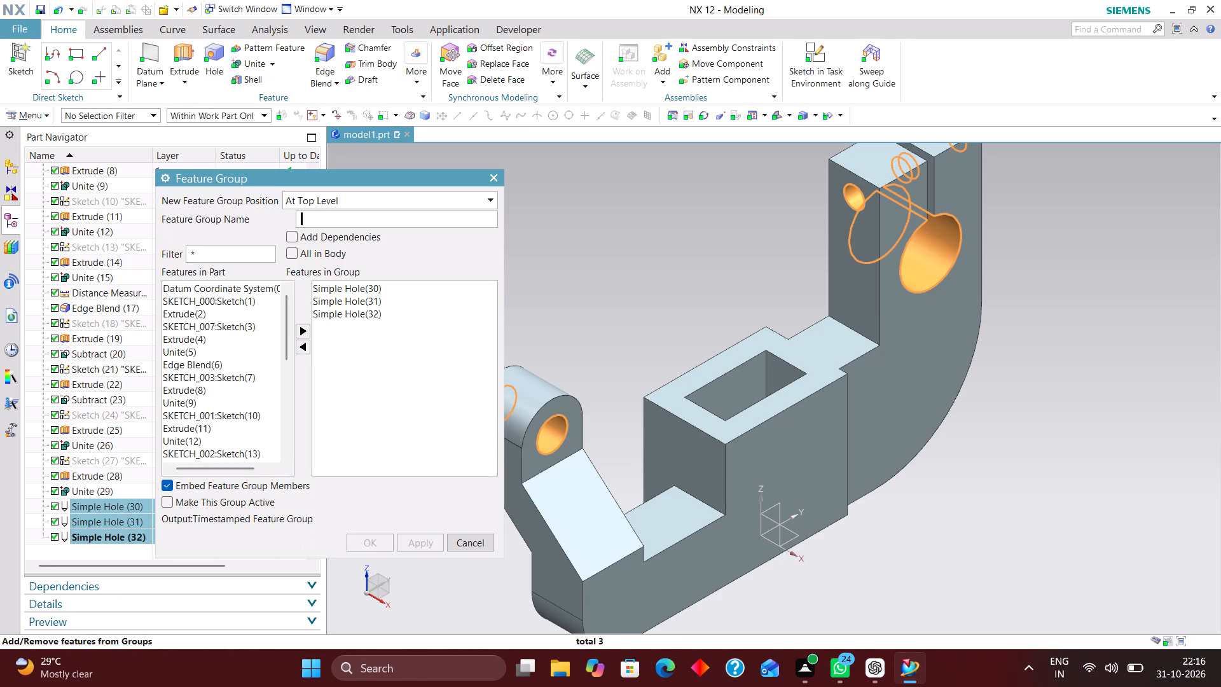
{"action": "type", "text": "HOLES"}
{"action": "left_click", "coordinate": [370, 539]}
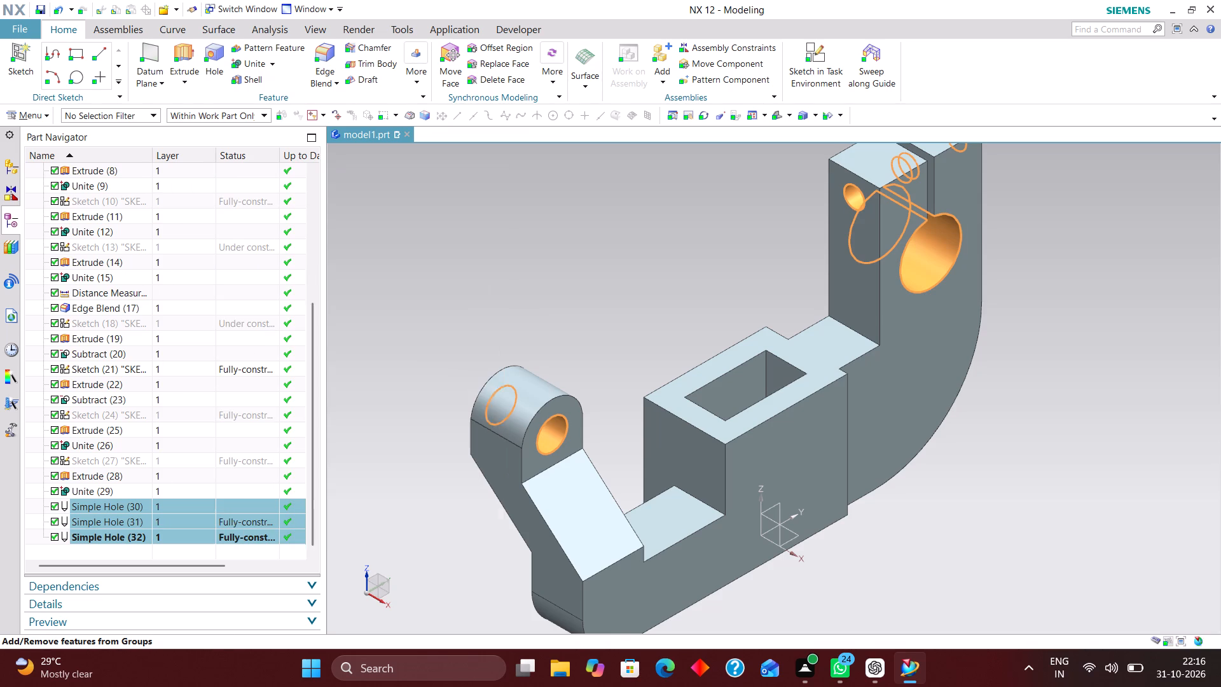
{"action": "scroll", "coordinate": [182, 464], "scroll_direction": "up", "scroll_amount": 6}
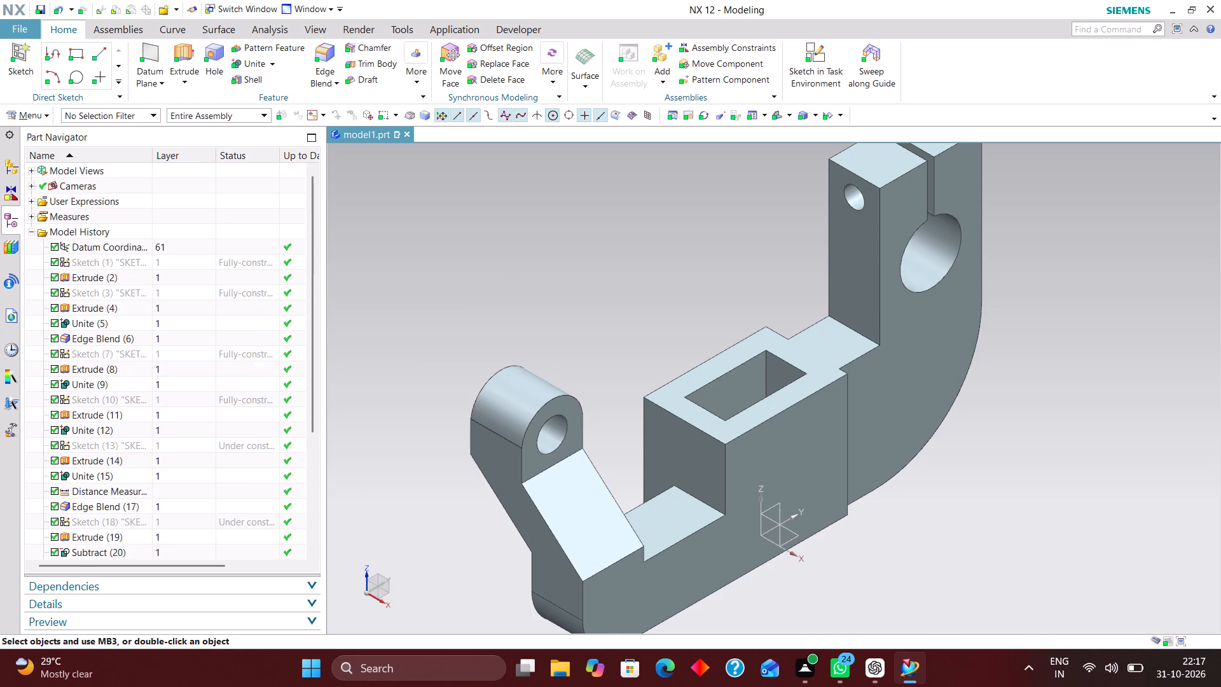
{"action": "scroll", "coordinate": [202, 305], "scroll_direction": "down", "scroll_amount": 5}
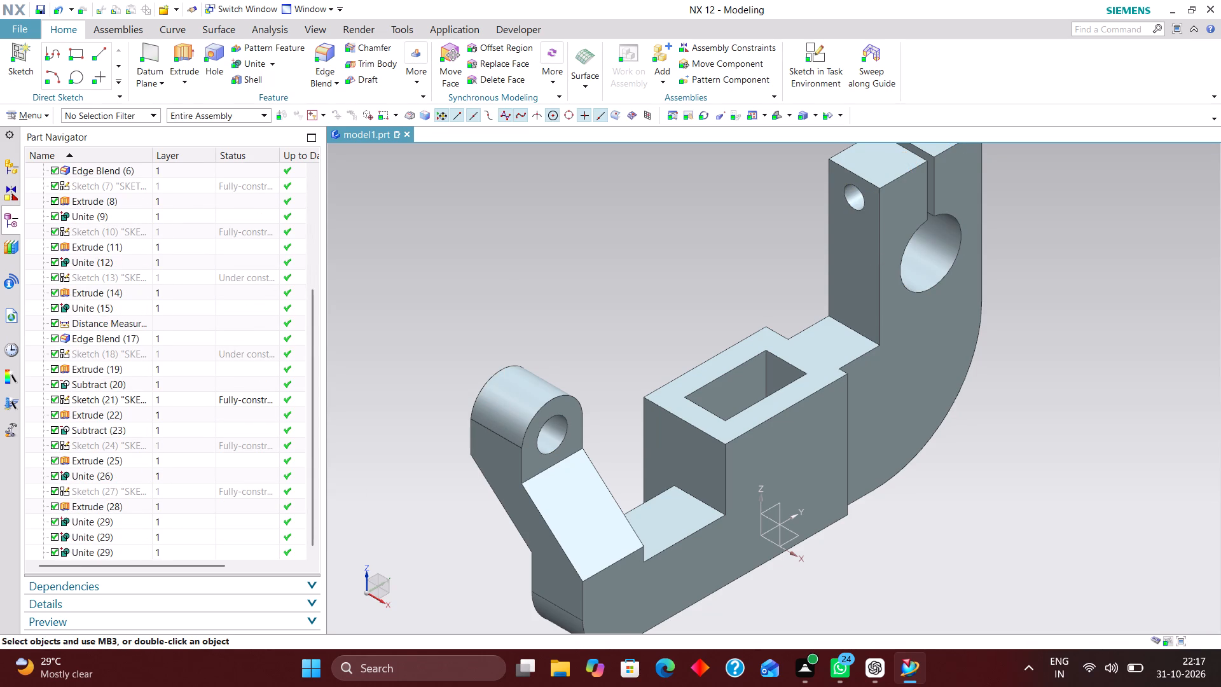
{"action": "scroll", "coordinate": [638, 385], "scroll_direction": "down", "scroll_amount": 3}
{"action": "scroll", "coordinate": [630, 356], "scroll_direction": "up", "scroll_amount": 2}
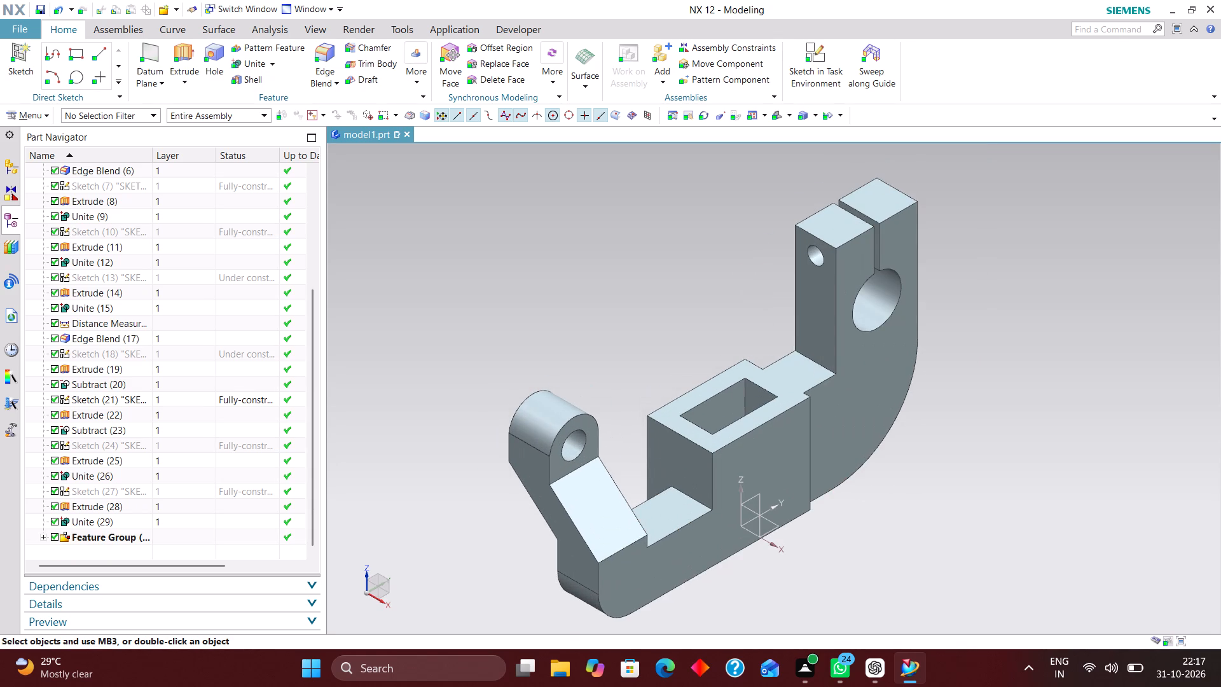
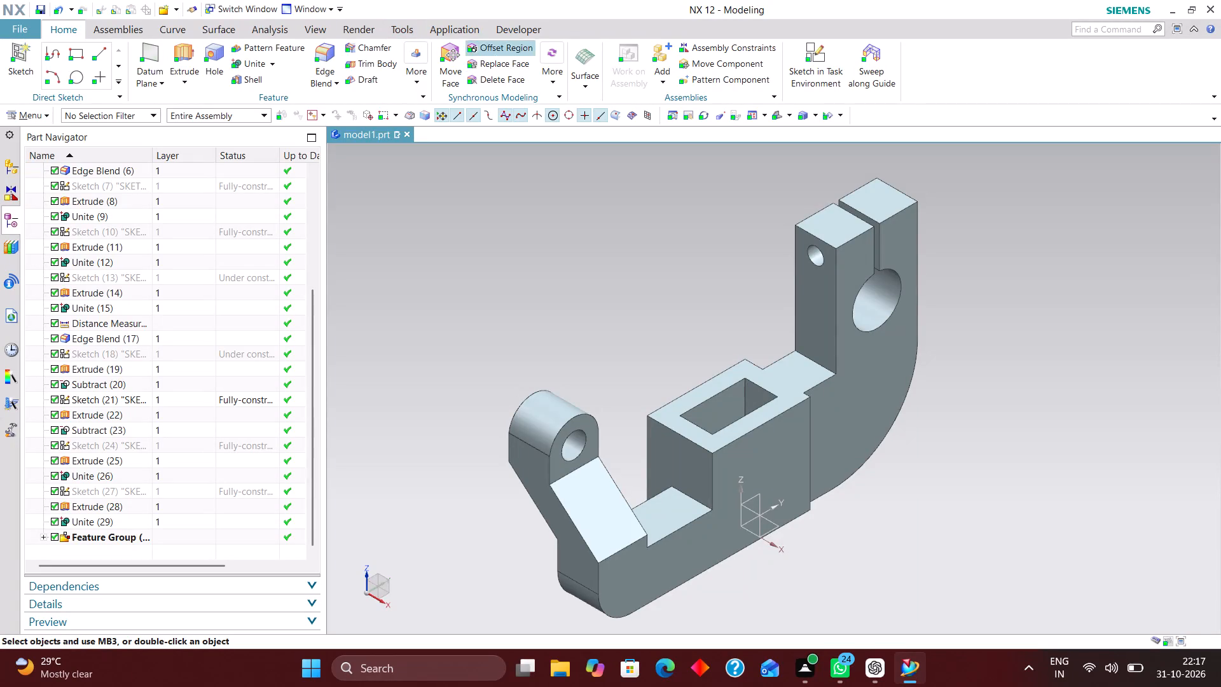
Hide Sketch (21) from the model history.
{"action": "scroll", "coordinate": [681, 399], "scroll_direction": "down", "scroll_amount": 3}
{"action": "scroll", "coordinate": [580, 405], "scroll_direction": "up", "scroll_amount": 2}
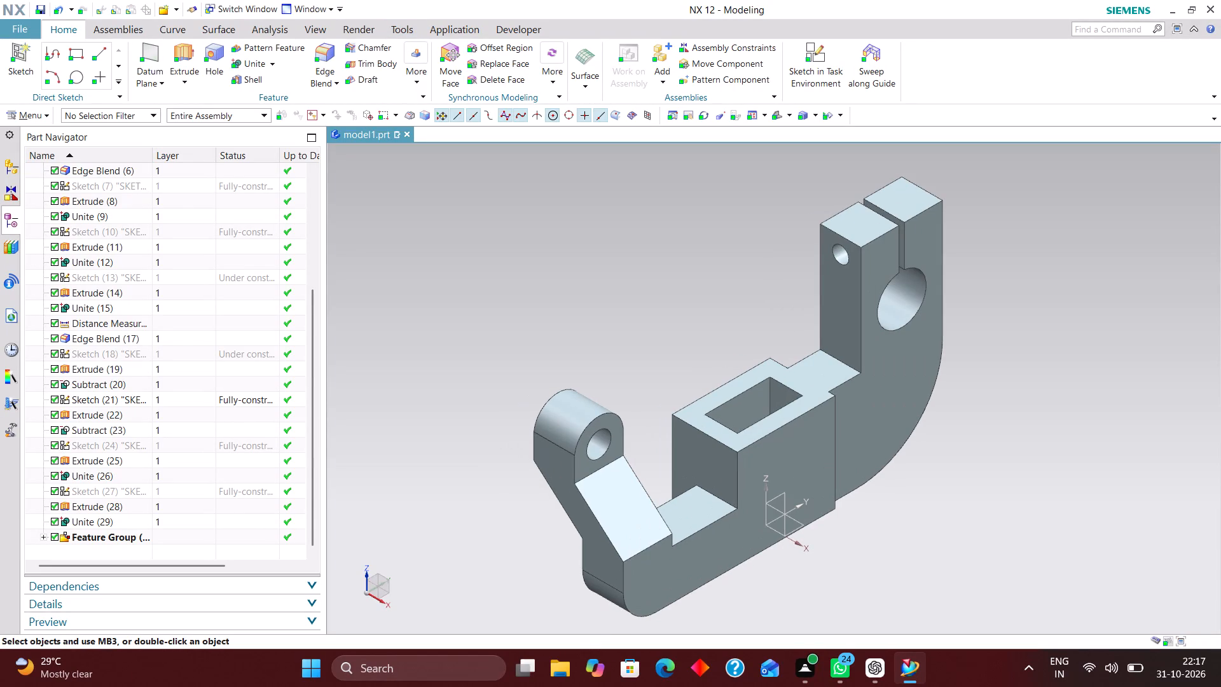
{"action": "left_click", "coordinate": [175, 401]}
{"action": "right_click", "coordinate": [171, 397]}
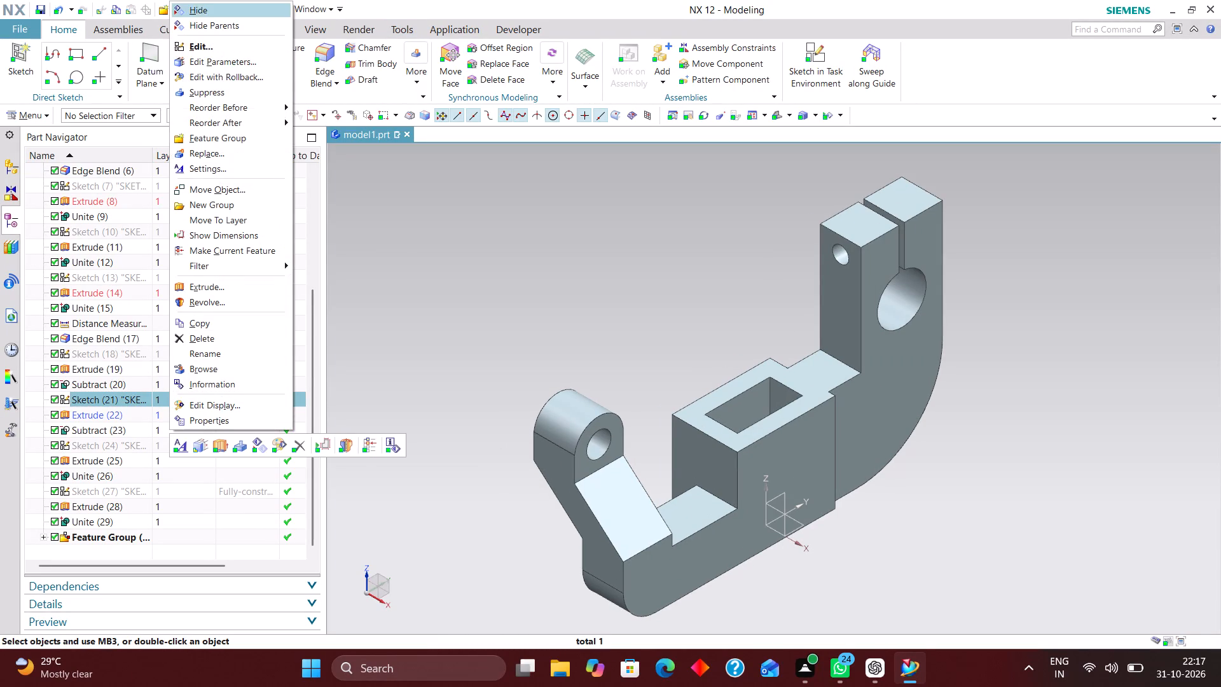
{"action": "left_click", "coordinate": [229, 11]}
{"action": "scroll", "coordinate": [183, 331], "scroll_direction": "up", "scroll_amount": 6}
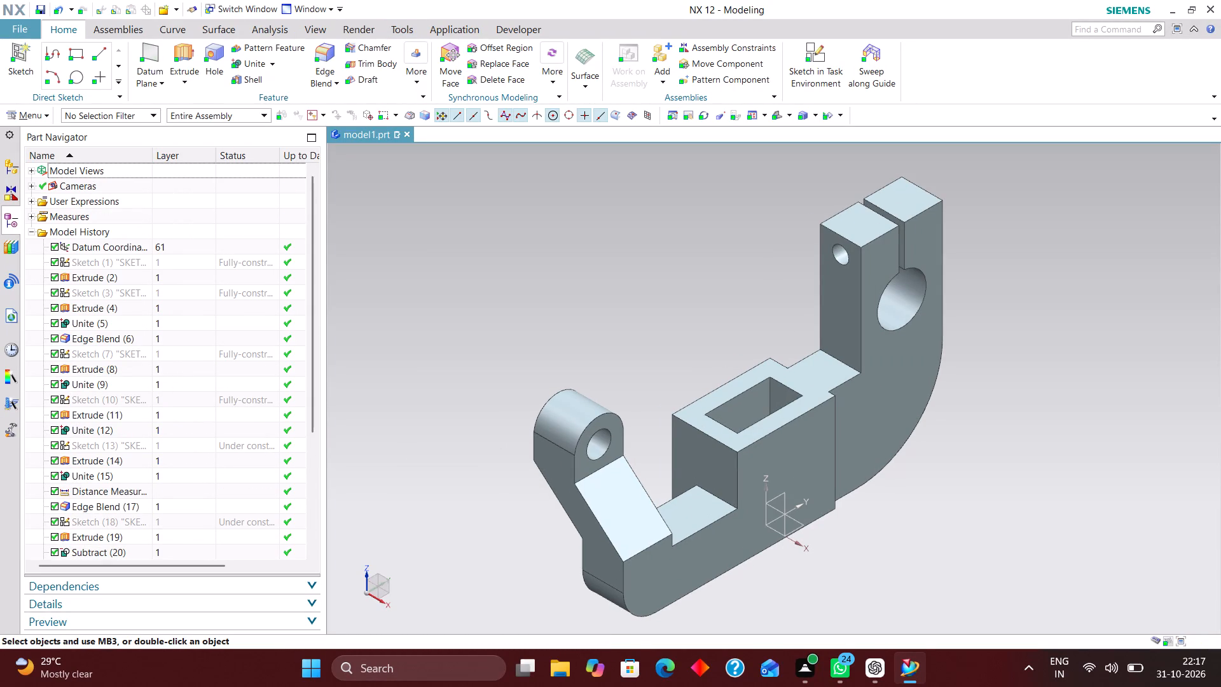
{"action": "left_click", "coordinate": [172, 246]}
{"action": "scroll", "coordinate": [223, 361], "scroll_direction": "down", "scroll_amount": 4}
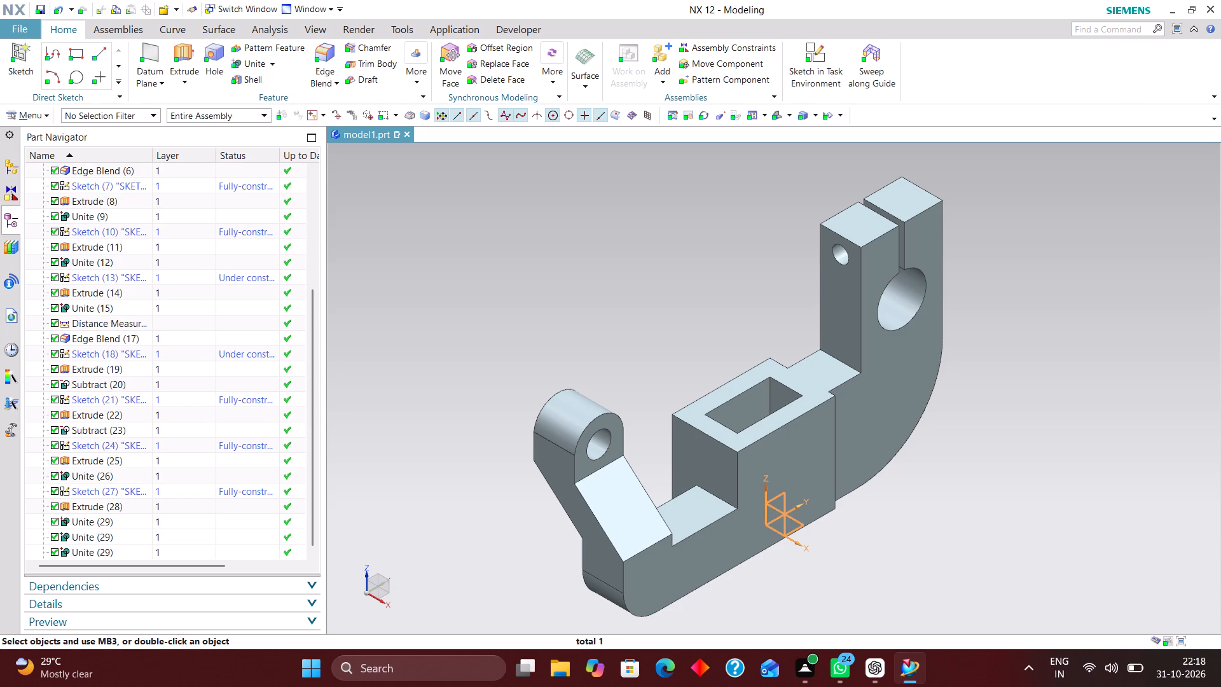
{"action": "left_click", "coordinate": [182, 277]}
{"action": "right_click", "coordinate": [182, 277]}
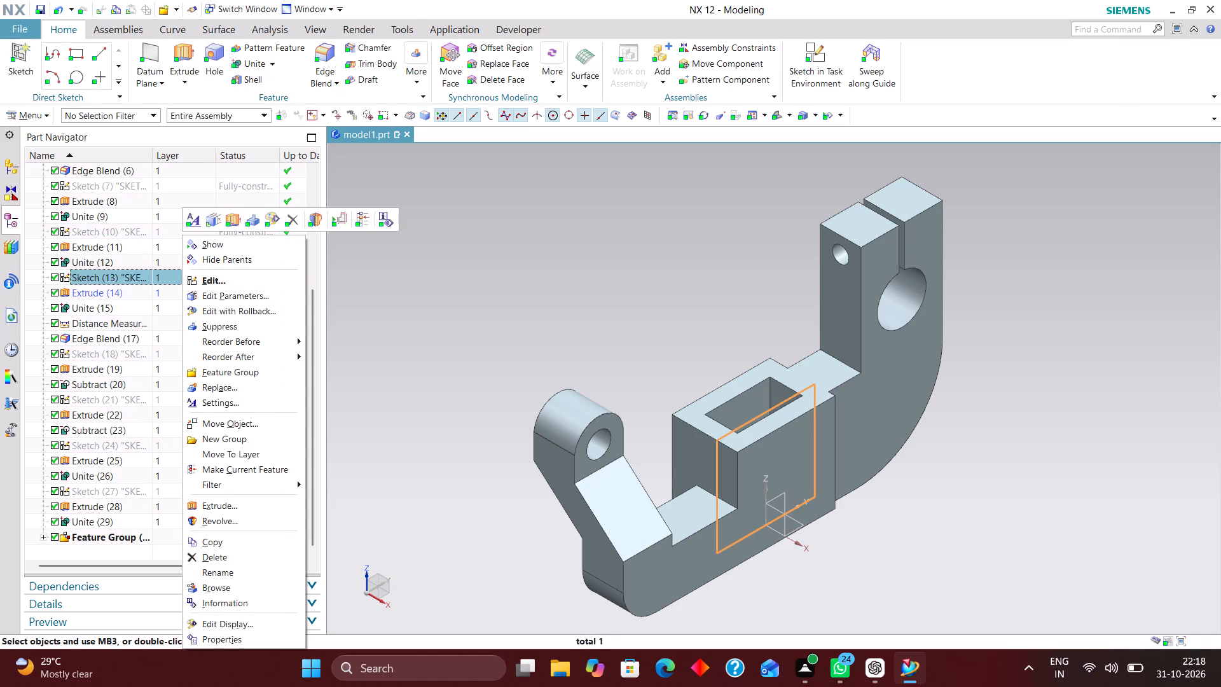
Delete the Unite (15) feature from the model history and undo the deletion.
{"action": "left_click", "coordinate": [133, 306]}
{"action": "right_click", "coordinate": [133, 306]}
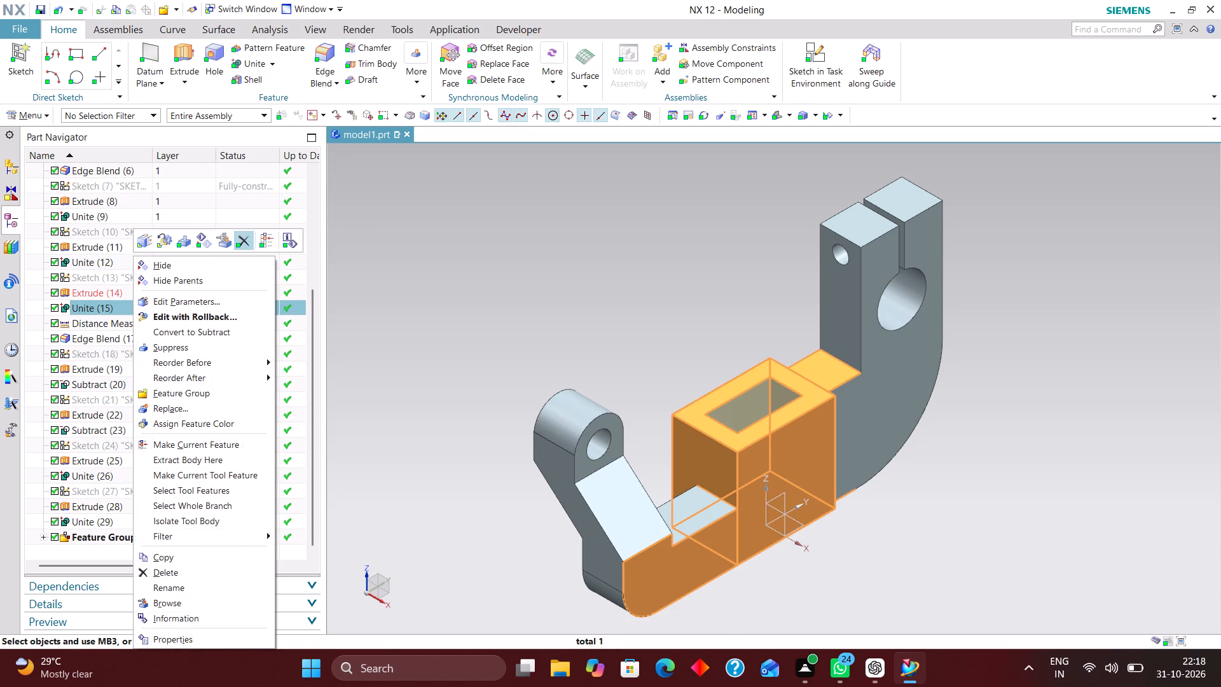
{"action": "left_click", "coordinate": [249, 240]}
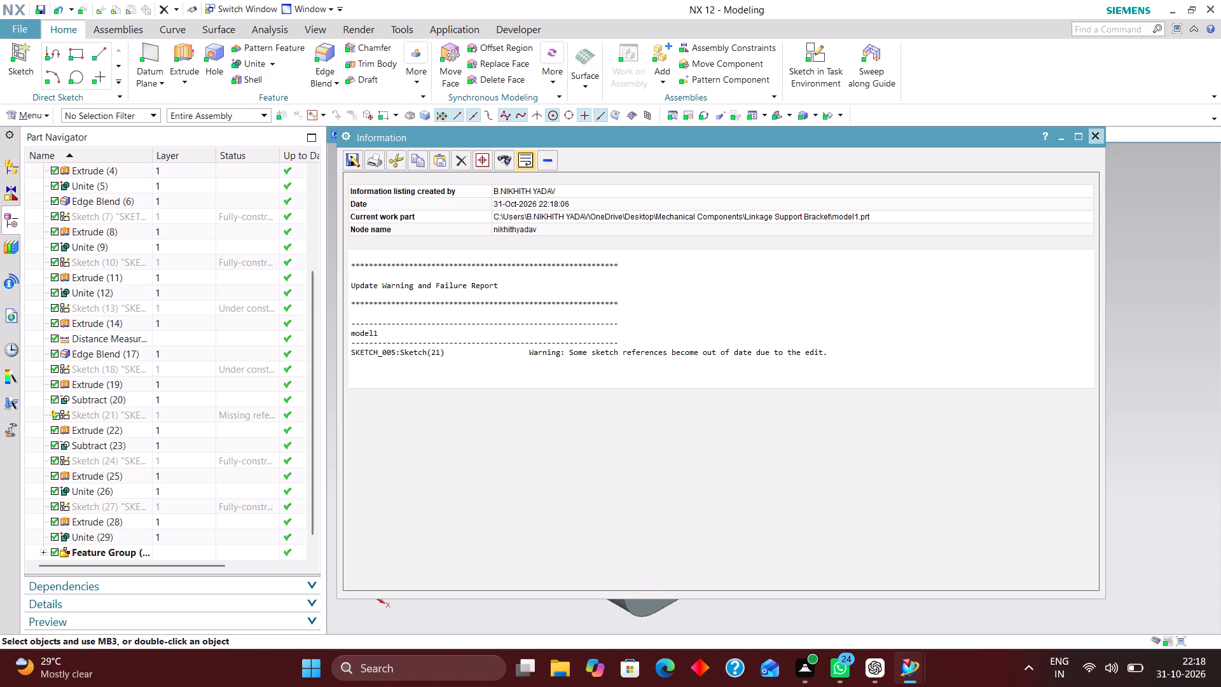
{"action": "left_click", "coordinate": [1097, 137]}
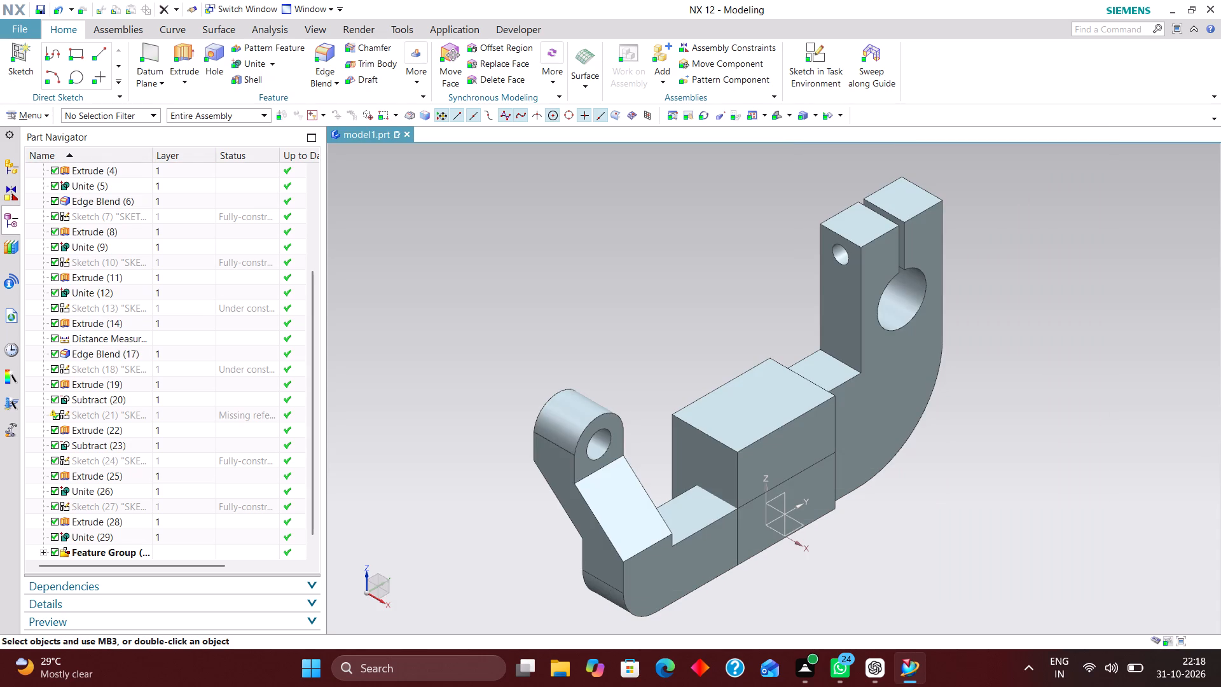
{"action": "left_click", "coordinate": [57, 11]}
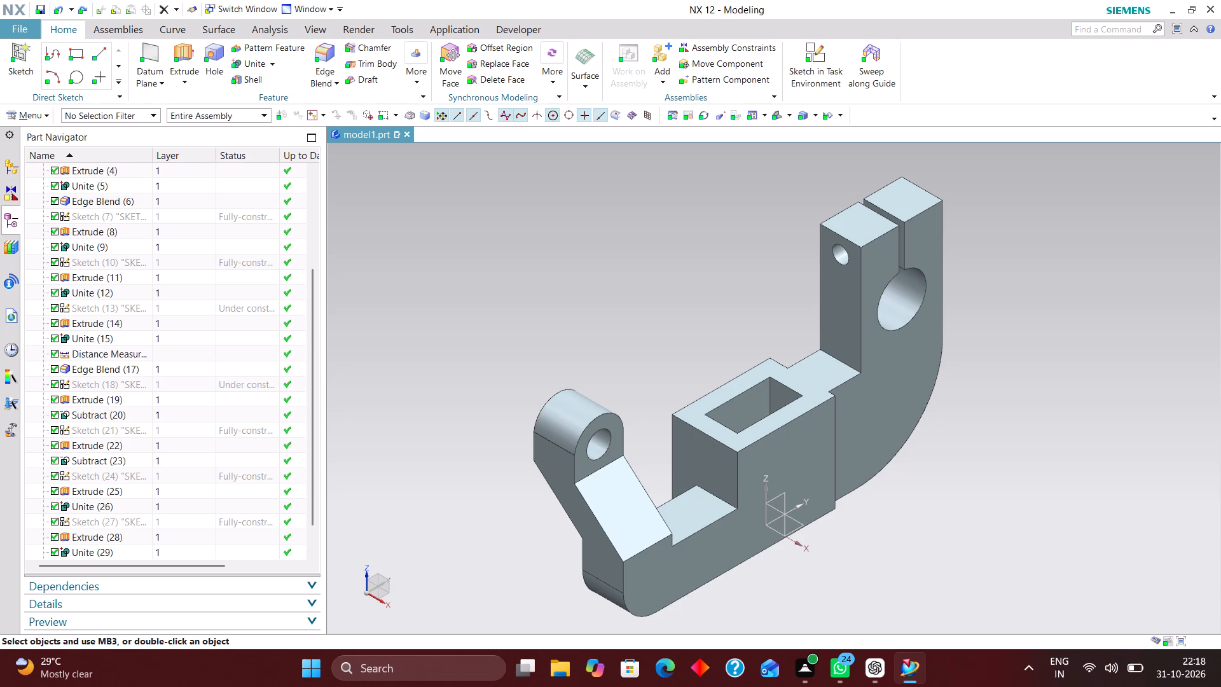
Delete the distance measurement feature listed between Unite (15) and Edge Blend (17) in the model history.
{"action": "left_click", "coordinate": [156, 353]}
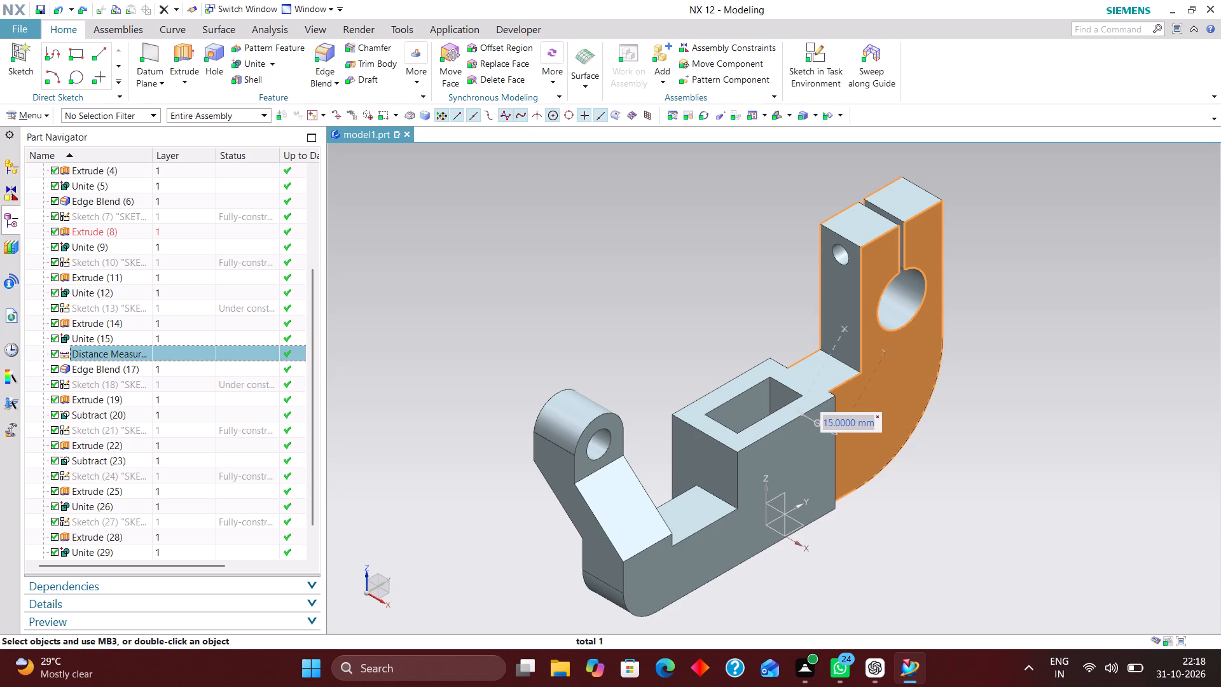
{"action": "right_click", "coordinate": [188, 356]}
{"action": "left_click", "coordinate": [279, 343]}
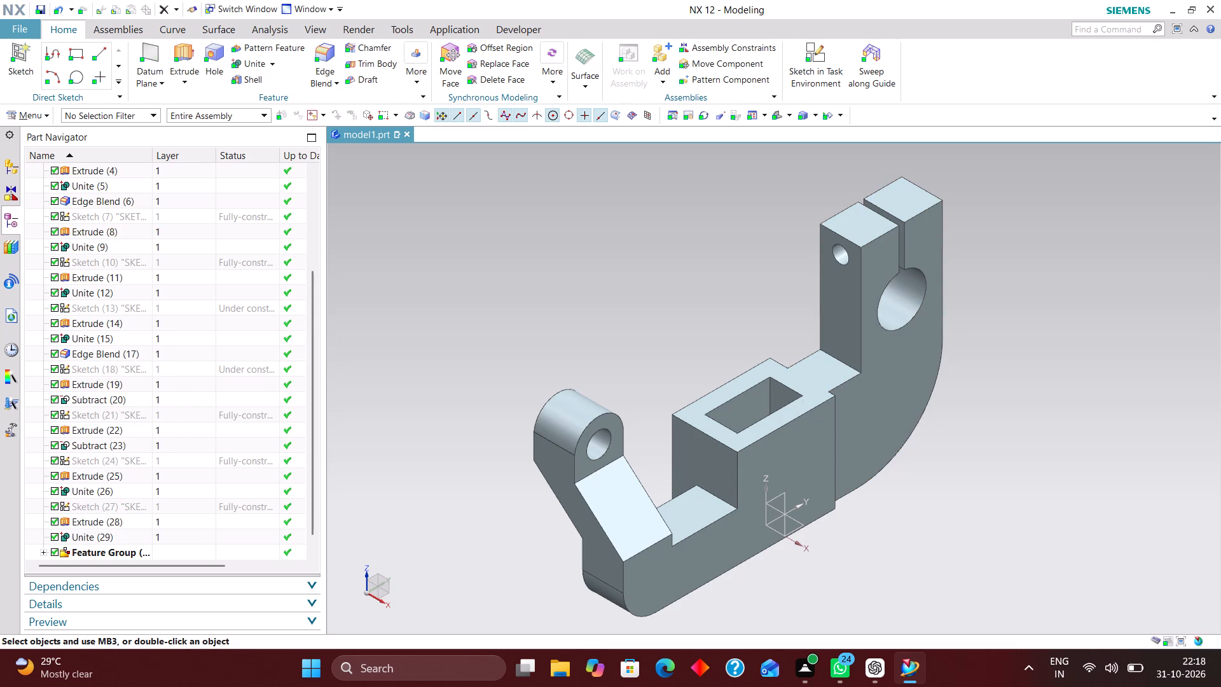
Open the under-constrained Sketch (13), the central block's square profile, for editing with rollback.
{"action": "scroll", "coordinate": [164, 403], "scroll_direction": "down", "scroll_amount": 4}
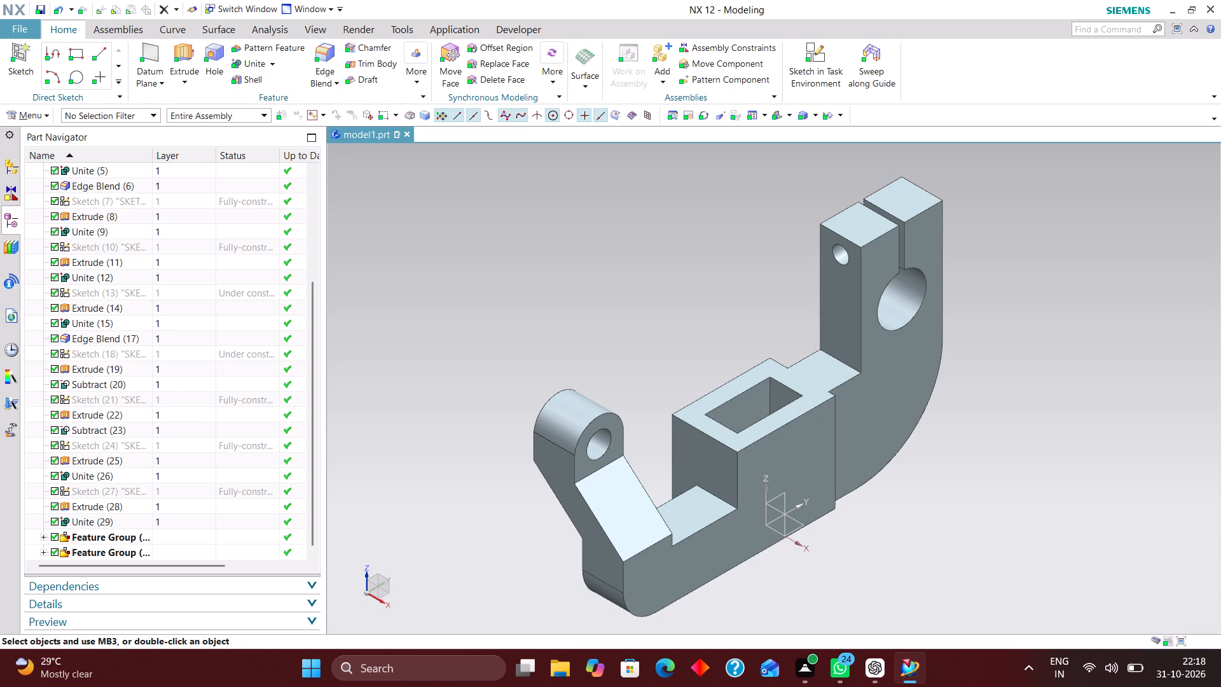
{"action": "scroll", "coordinate": [142, 447], "scroll_direction": "up", "scroll_amount": 3}
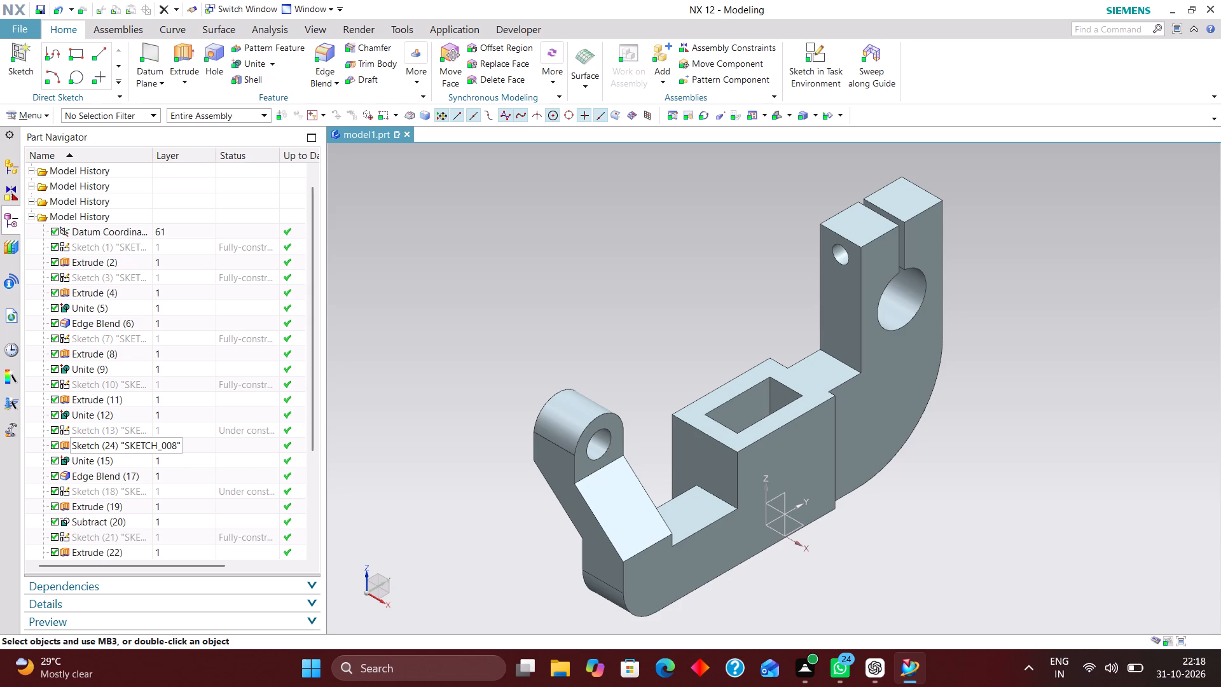
{"action": "left_click", "coordinate": [183, 430]}
{"action": "right_click", "coordinate": [184, 430]}
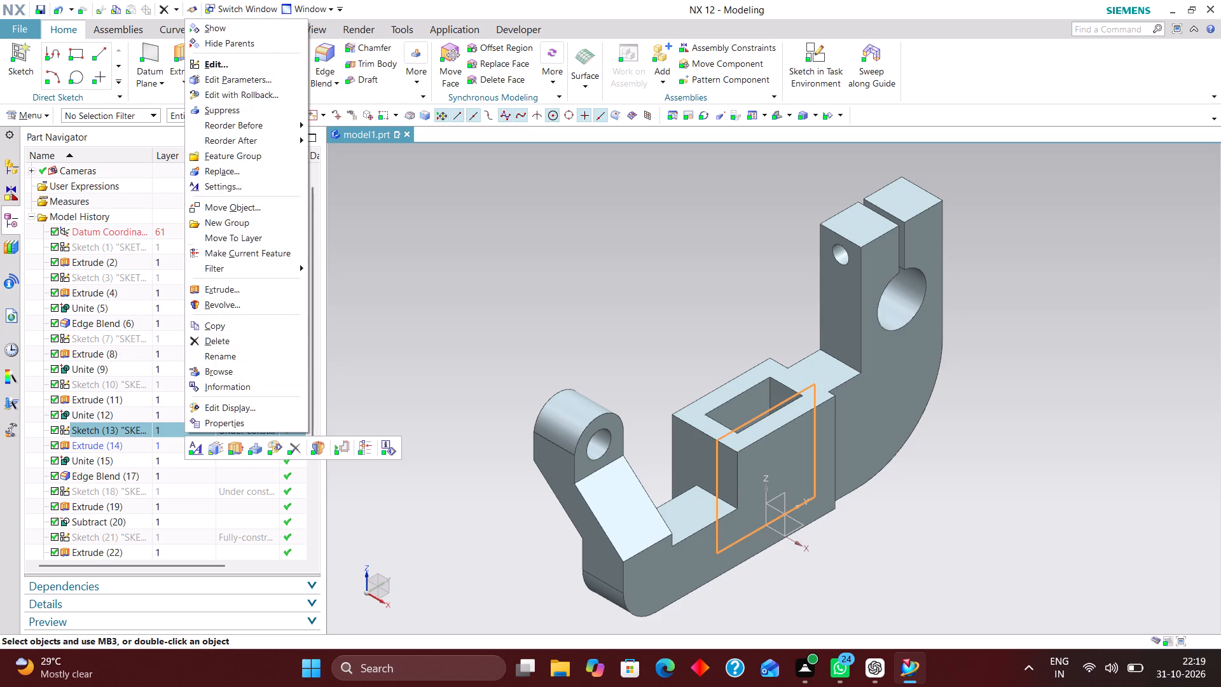
{"action": "left_click", "coordinate": [235, 90]}
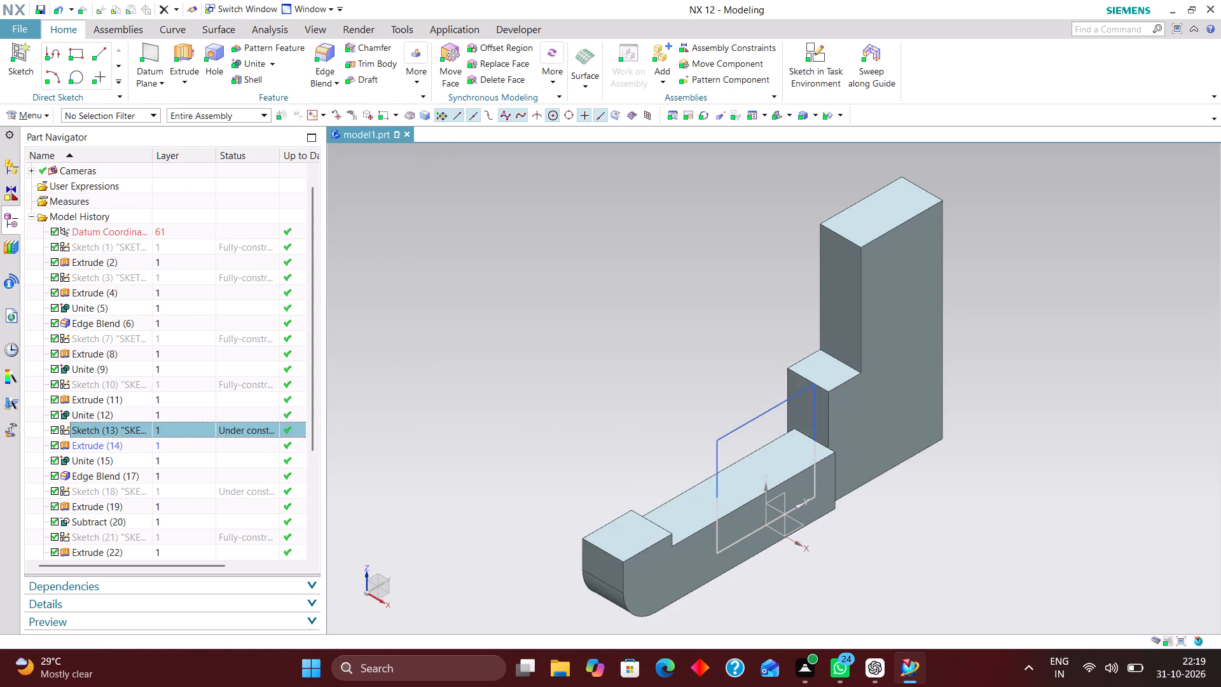
{"action": "scroll", "coordinate": [534, 321], "scroll_direction": "down", "scroll_amount": 2}
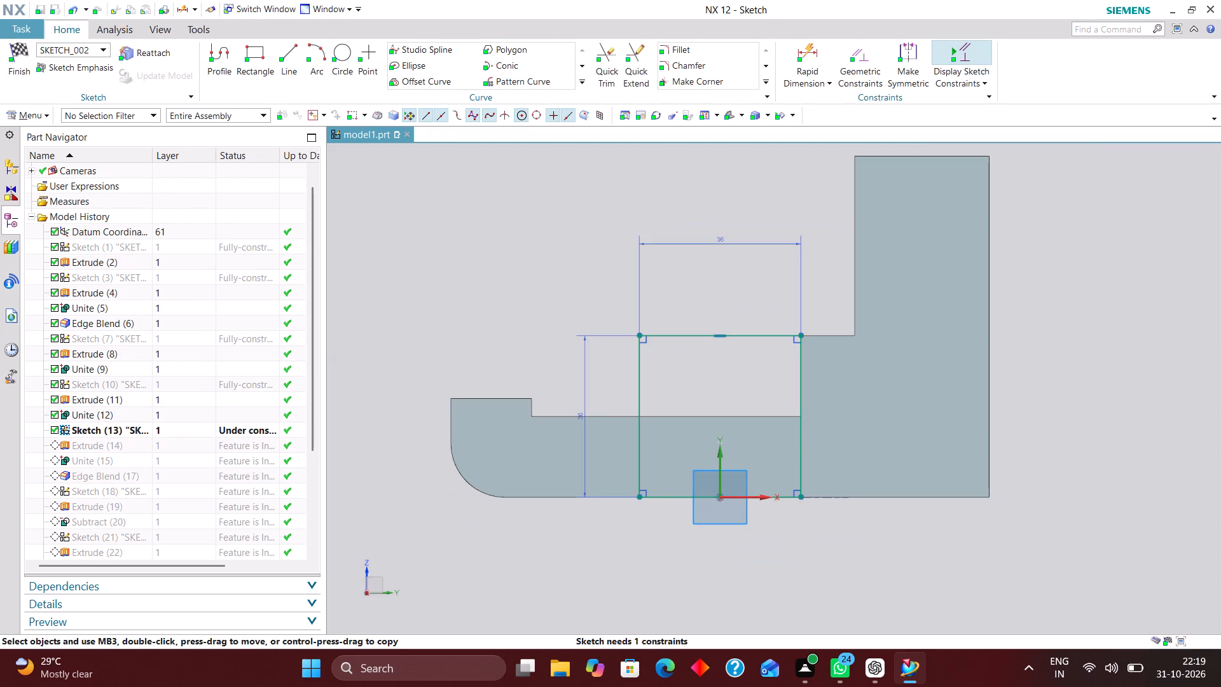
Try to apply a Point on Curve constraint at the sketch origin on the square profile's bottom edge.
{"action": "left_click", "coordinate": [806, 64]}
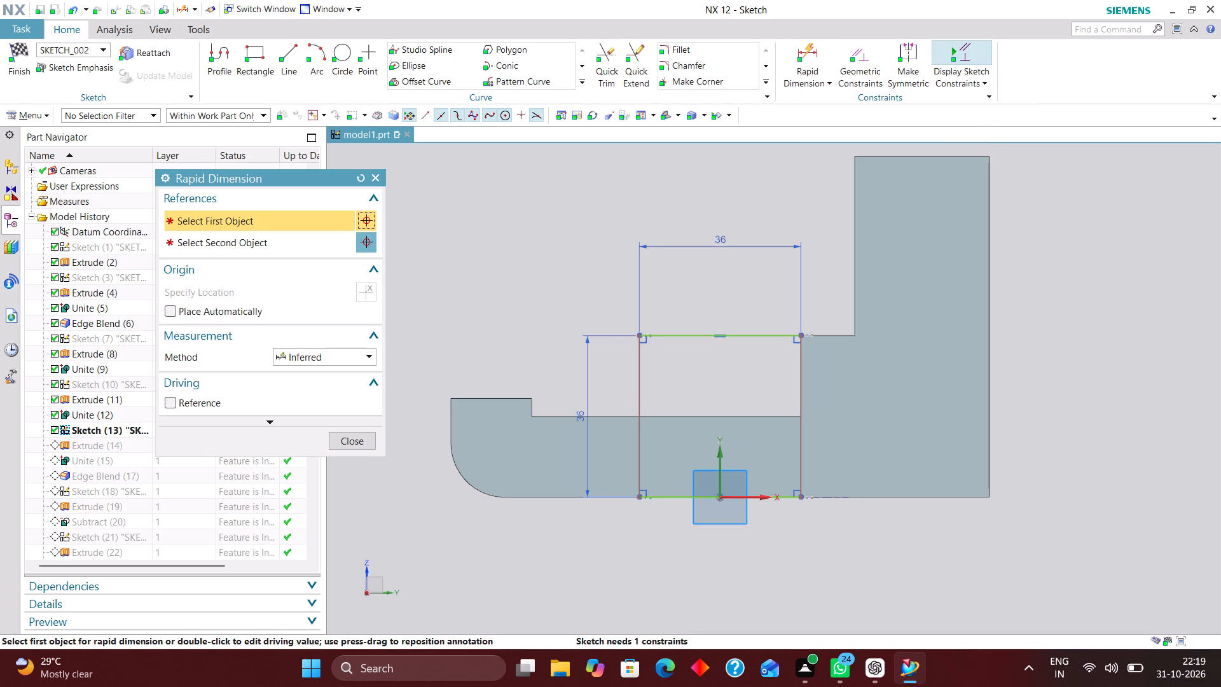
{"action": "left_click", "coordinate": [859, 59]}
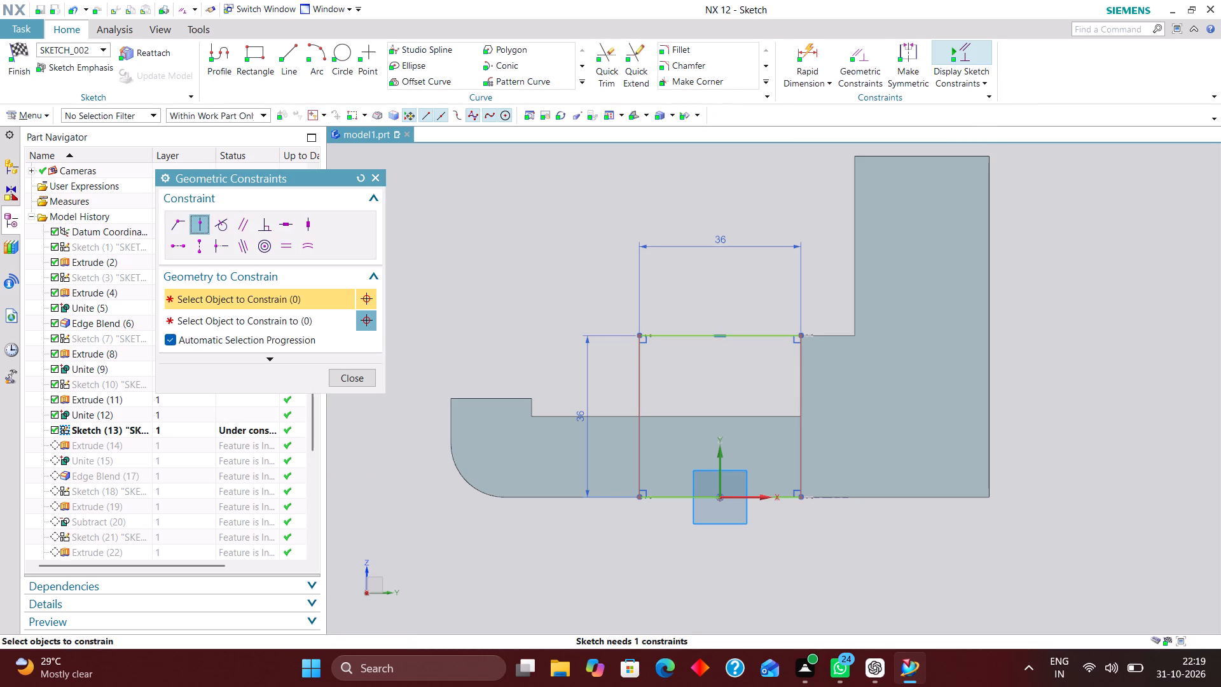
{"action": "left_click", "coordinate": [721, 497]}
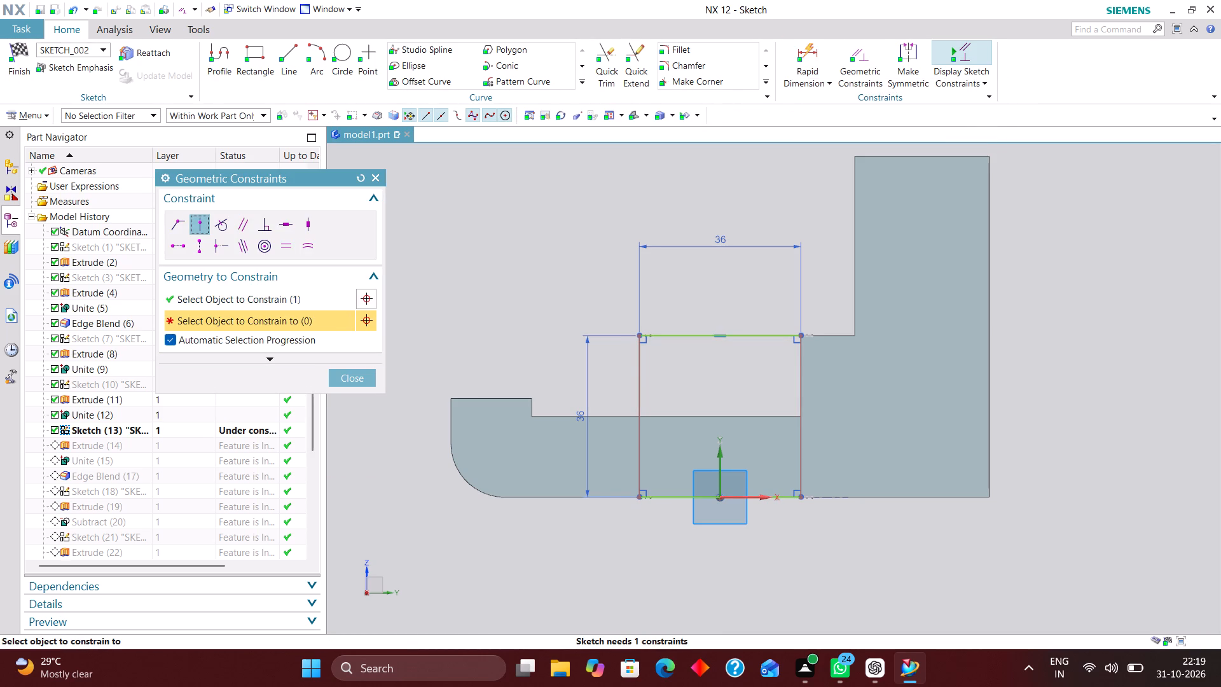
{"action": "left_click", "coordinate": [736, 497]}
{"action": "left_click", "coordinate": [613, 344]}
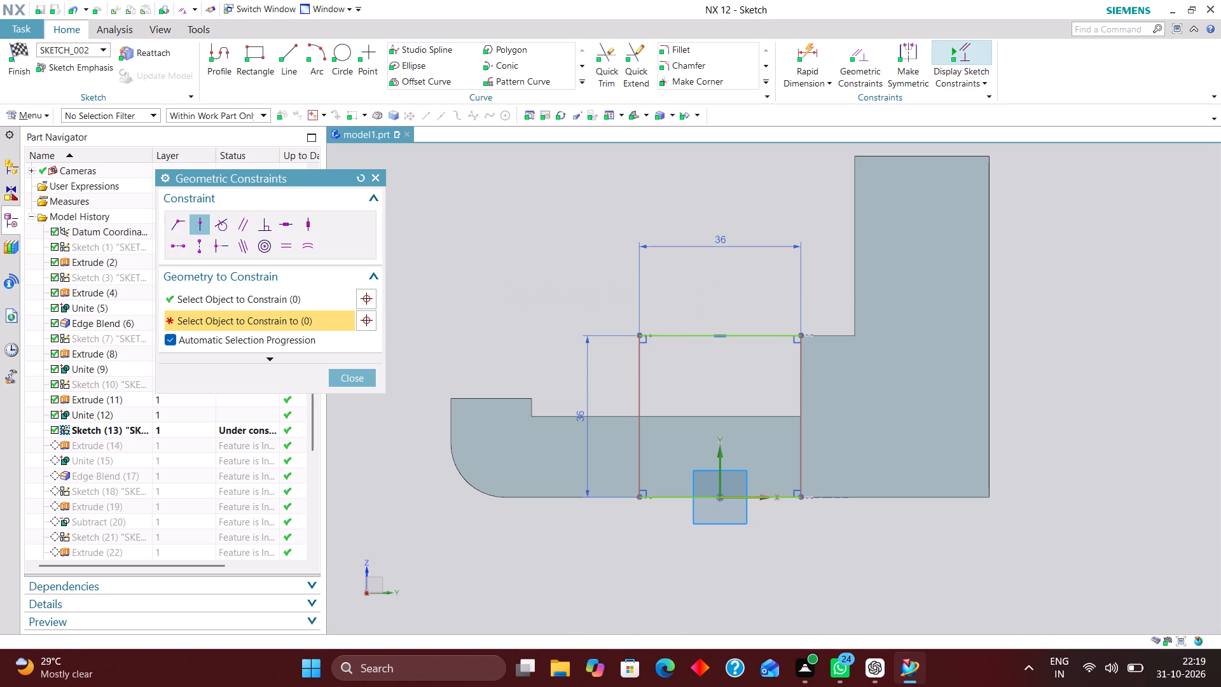
Dimension the square's vertical side farther from the tall upright to the sketch's vertical axis and finish the sketch.
{"action": "left_click", "coordinate": [813, 59]}
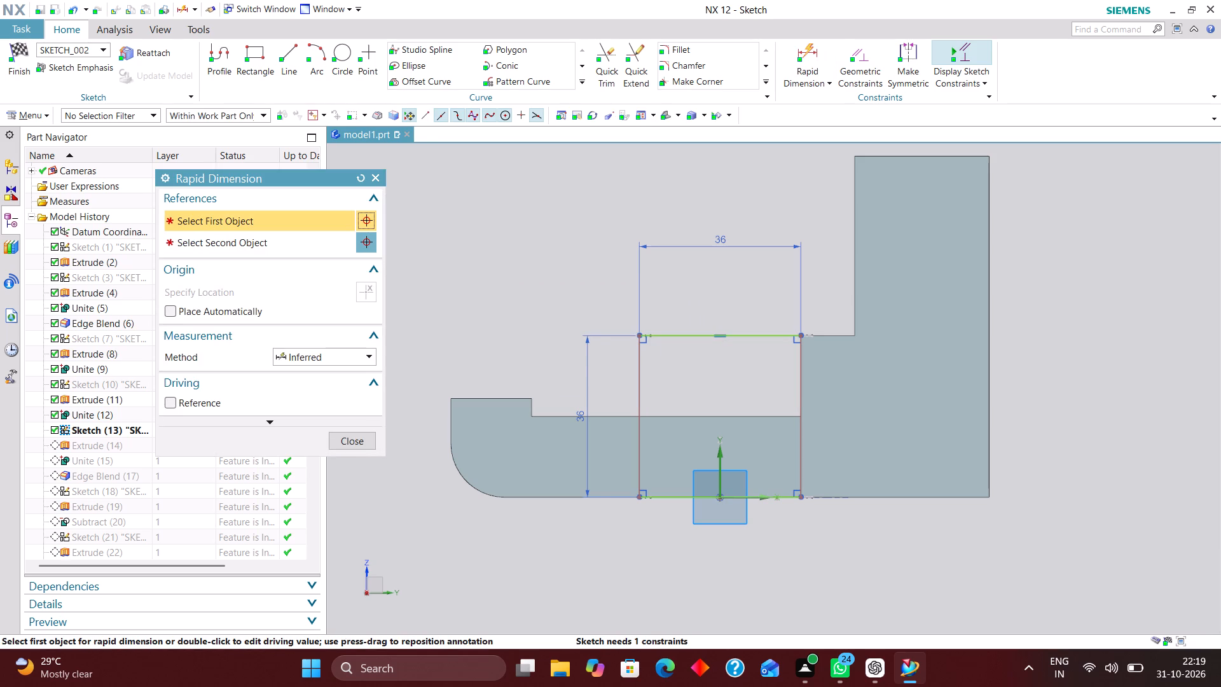
{"action": "left_click", "coordinate": [639, 461]}
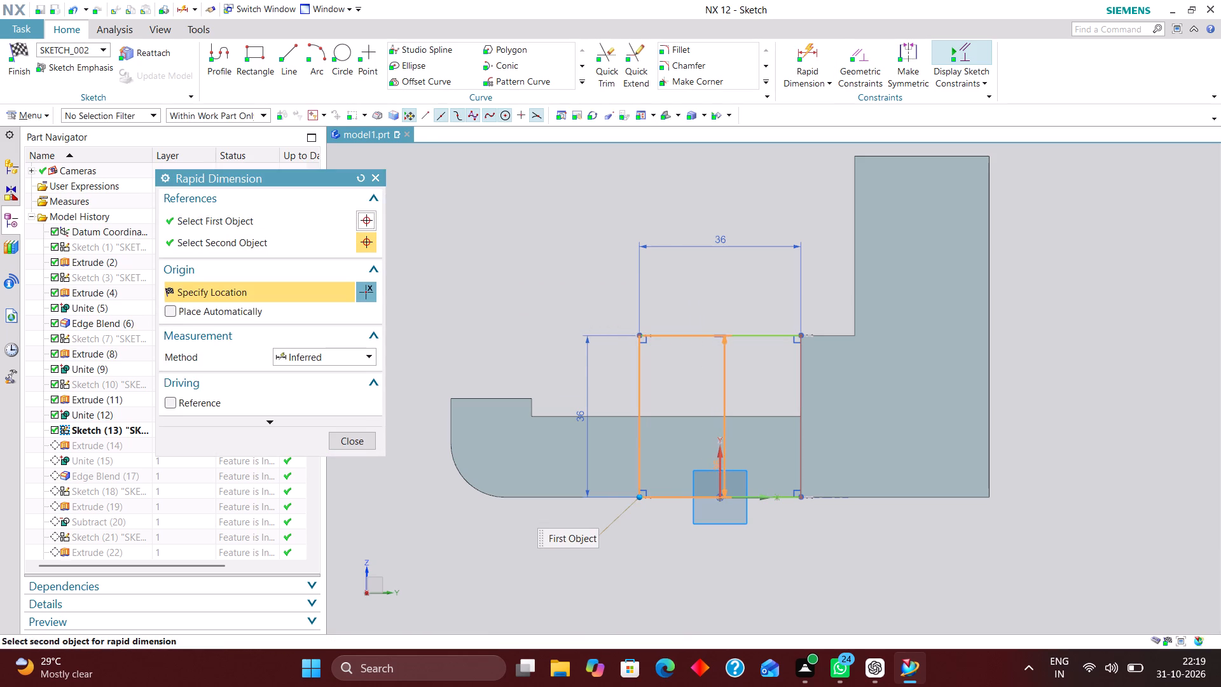
{"action": "left_click", "coordinate": [721, 467]}
{"action": "left_click", "coordinate": [689, 571]}
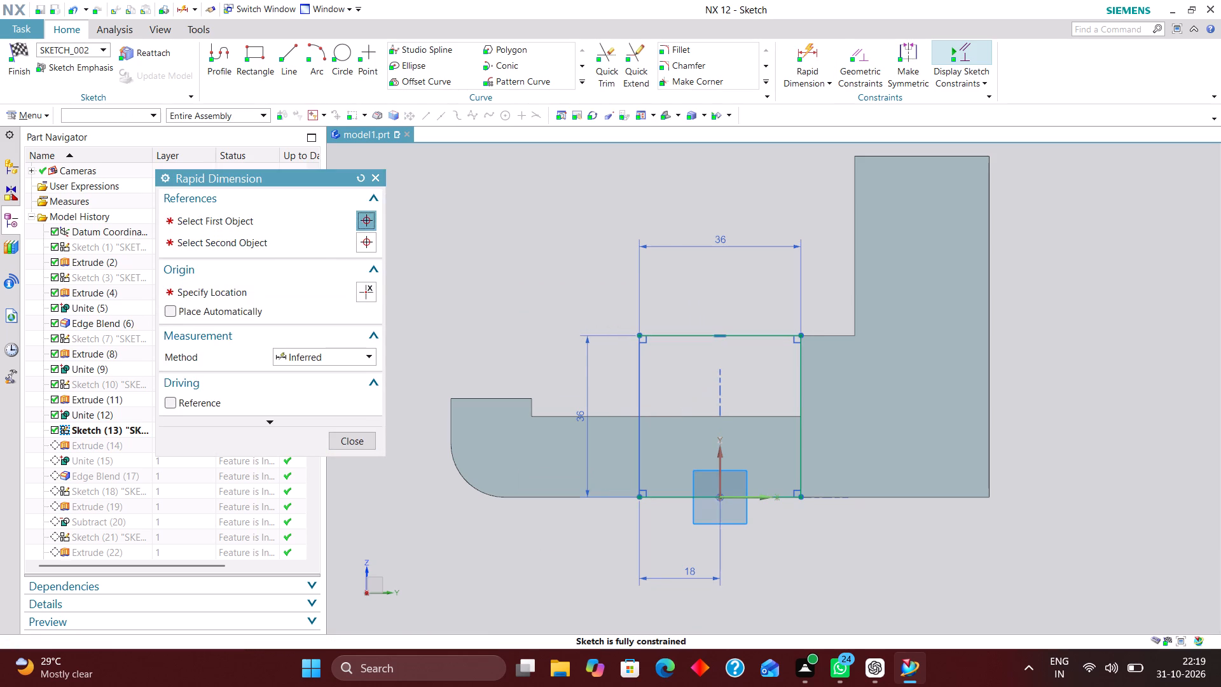
{"action": "left_click", "coordinate": [356, 437]}
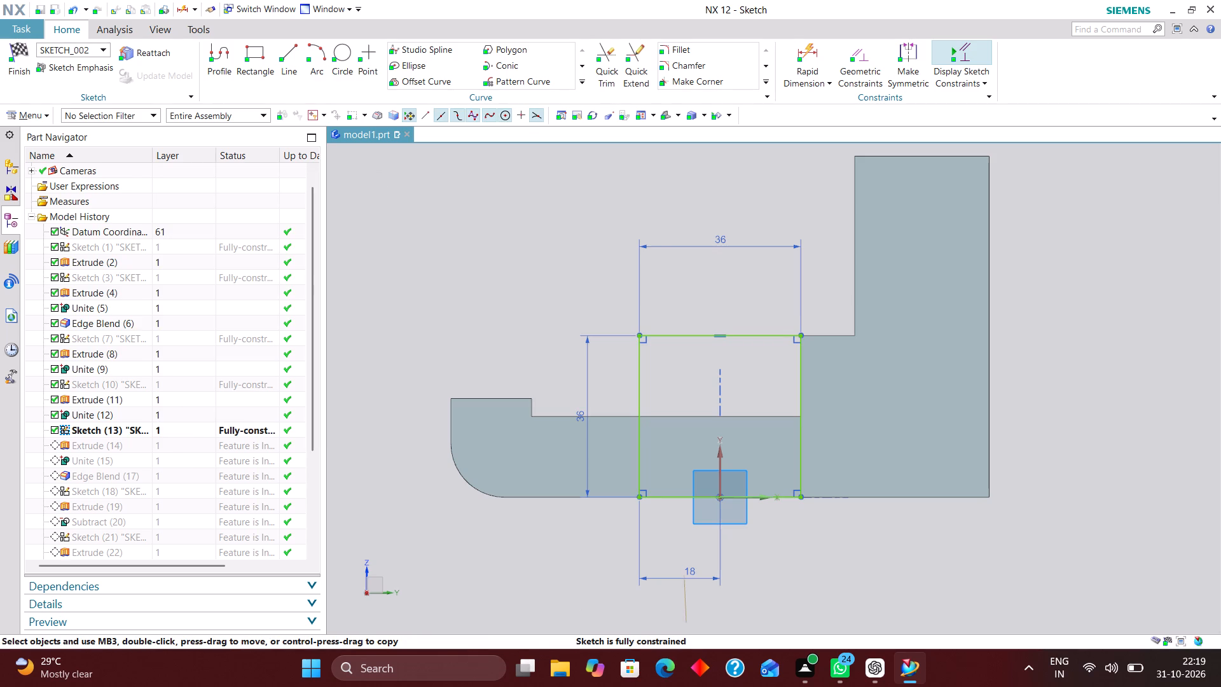
{"action": "left_click", "coordinate": [22, 52]}
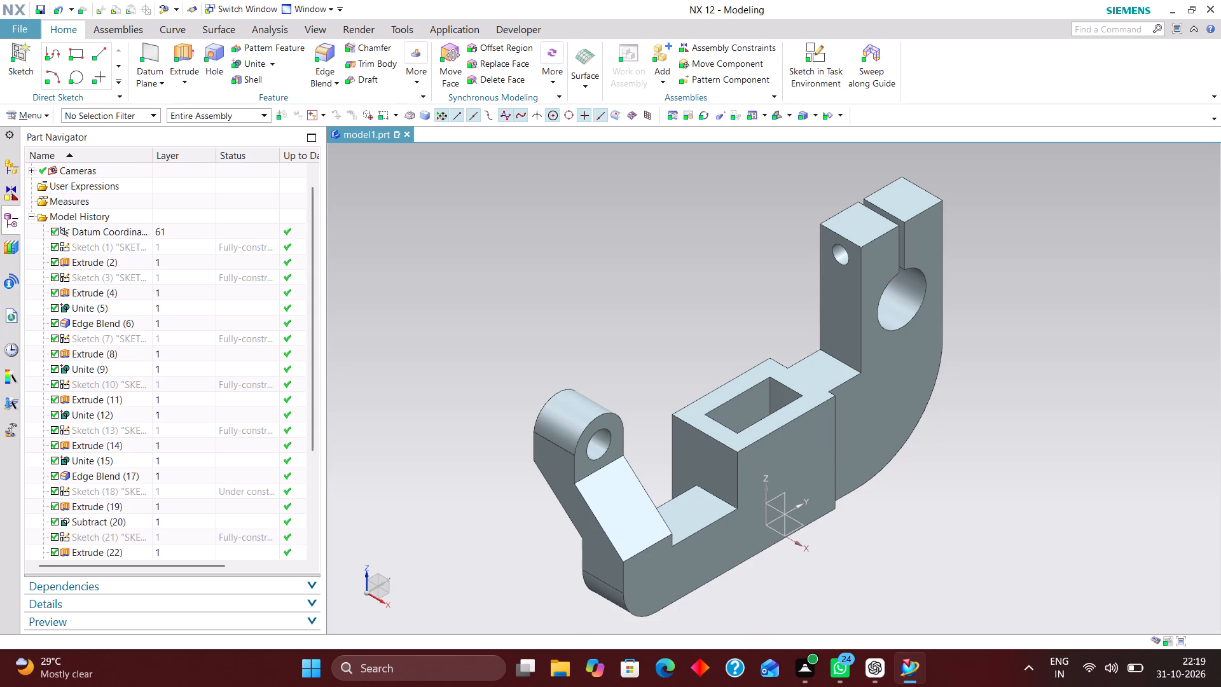
Open Sketch (18), the thin slot rectangle on the upright, for editing with rollback and dimension its long edge.
{"action": "scroll", "coordinate": [216, 336], "scroll_direction": "down", "scroll_amount": 2}
{"action": "left_click", "coordinate": [192, 395]}
{"action": "right_click", "coordinate": [190, 396]}
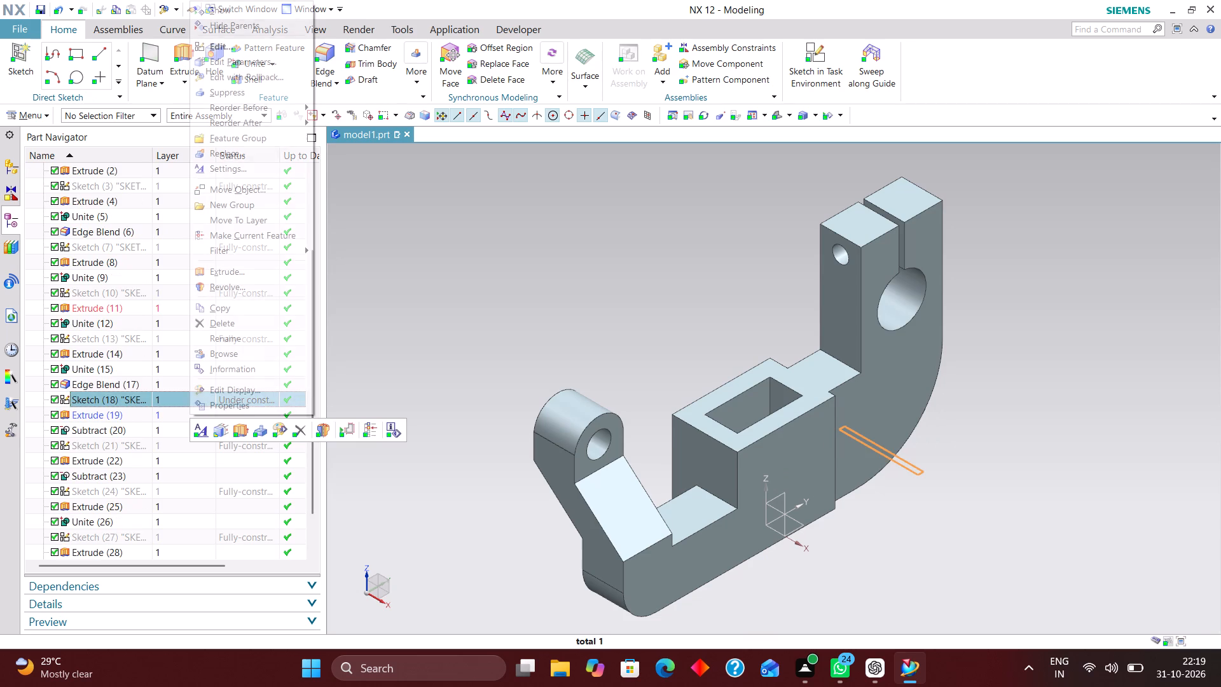
{"action": "left_click", "coordinate": [268, 78]}
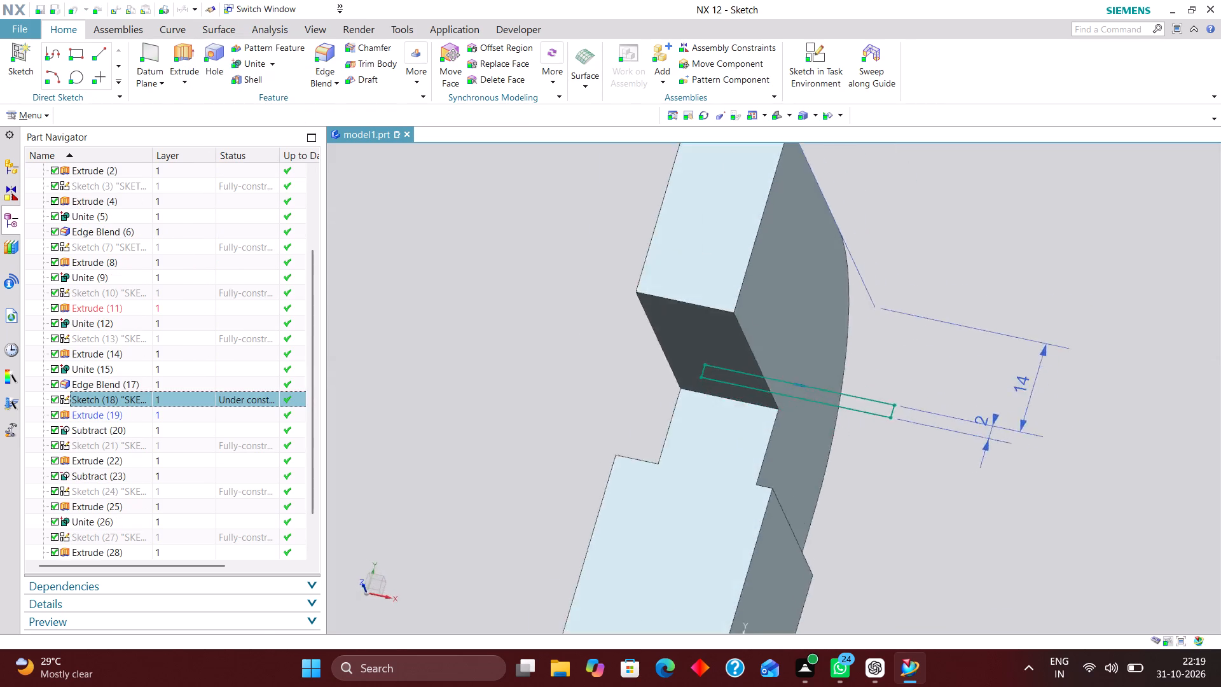
{"action": "scroll", "coordinate": [806, 349], "scroll_direction": "down", "scroll_amount": 2}
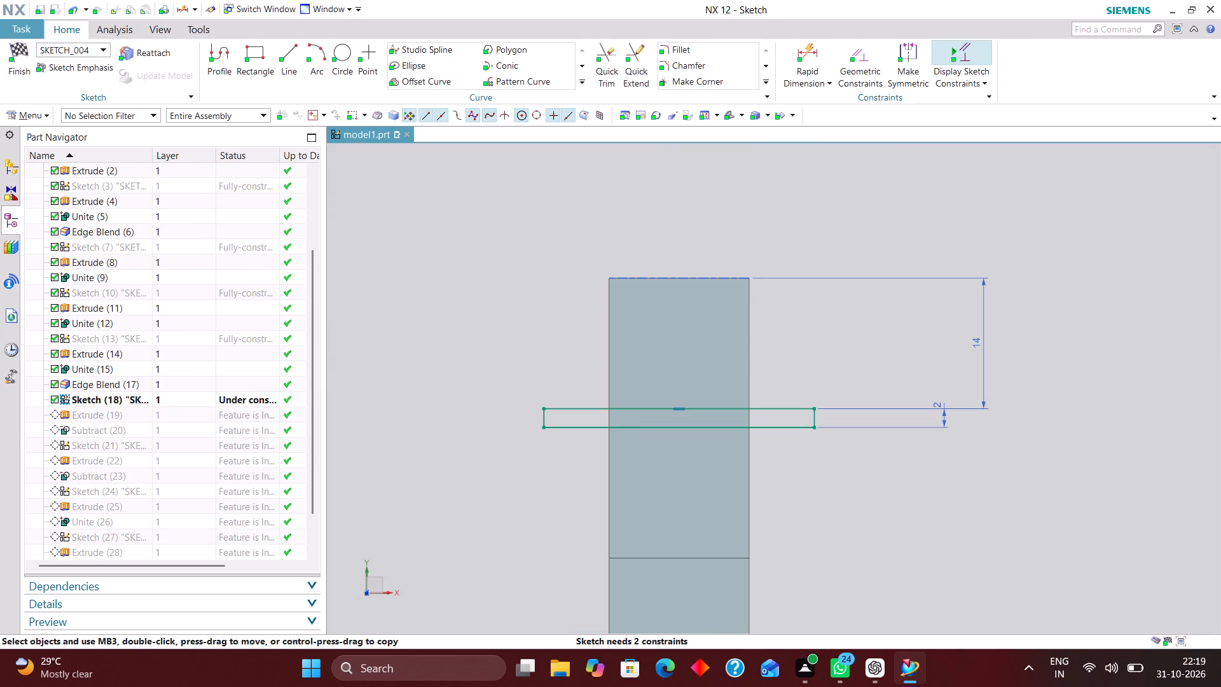
{"action": "left_click", "coordinate": [811, 55]}
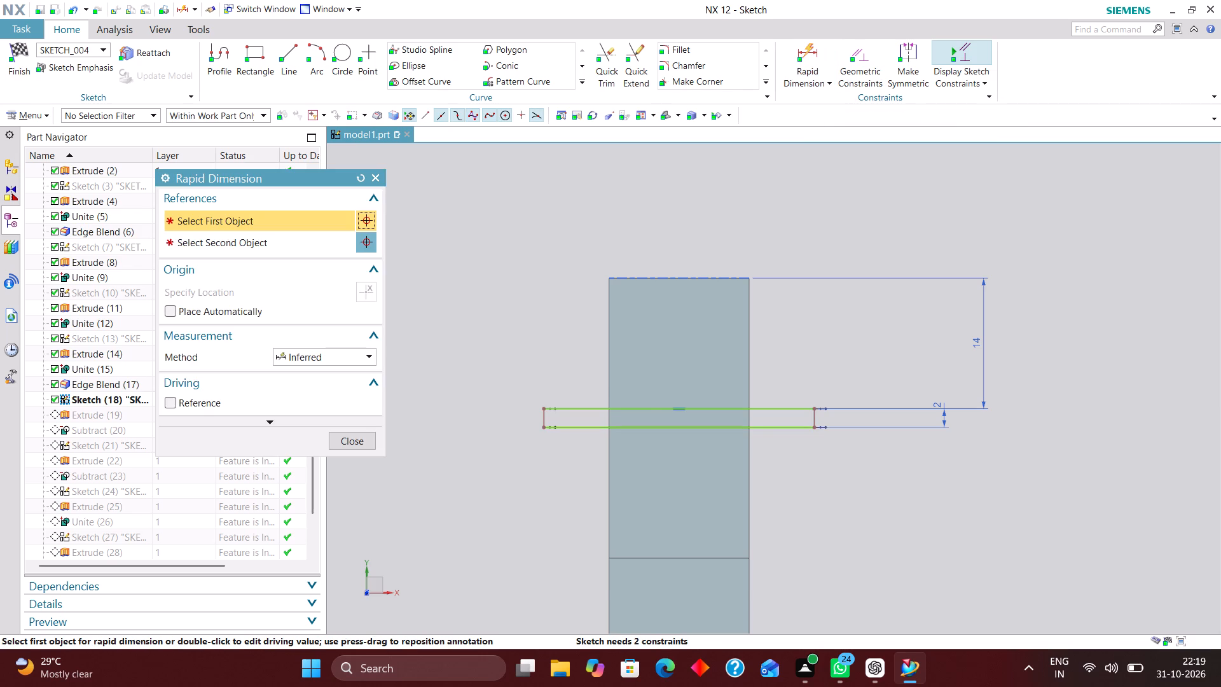
{"action": "scroll", "coordinate": [817, 290], "scroll_direction": "down", "scroll_amount": 1}
{"action": "scroll", "coordinate": [817, 423], "scroll_direction": "up", "scroll_amount": 3}
{"action": "scroll", "coordinate": [917, 400], "scroll_direction": "down", "scroll_amount": 2}
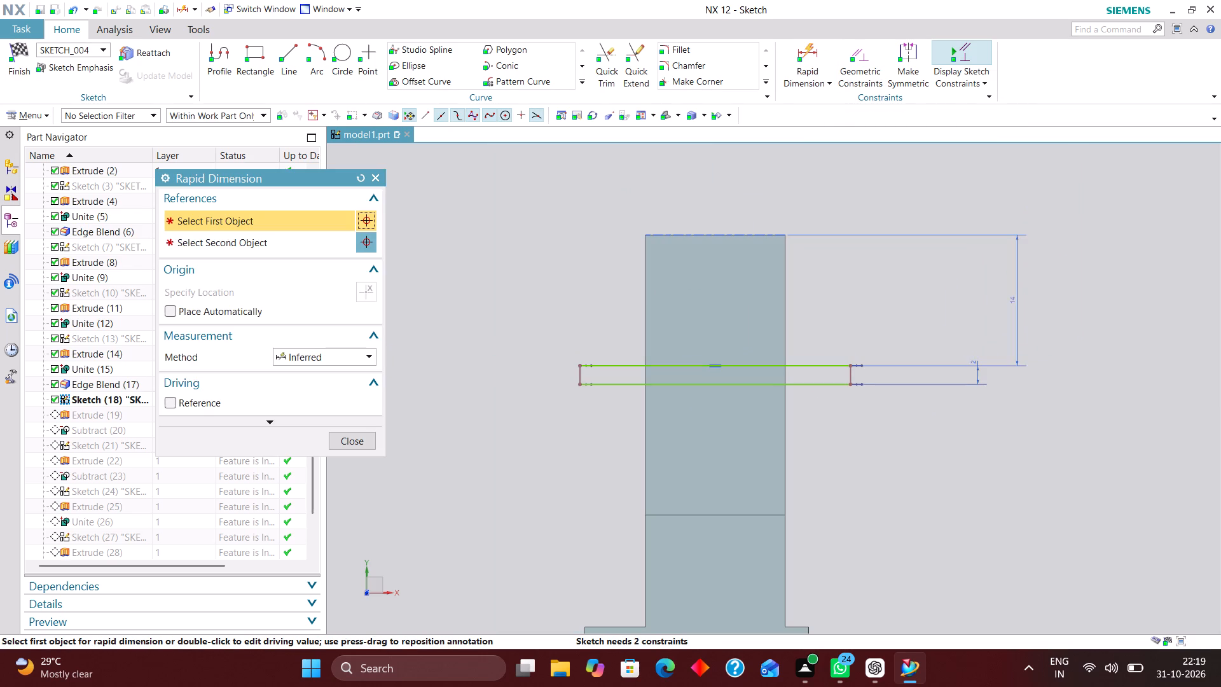
{"action": "left_click", "coordinate": [824, 384]}
{"action": "left_click", "coordinate": [827, 455]}
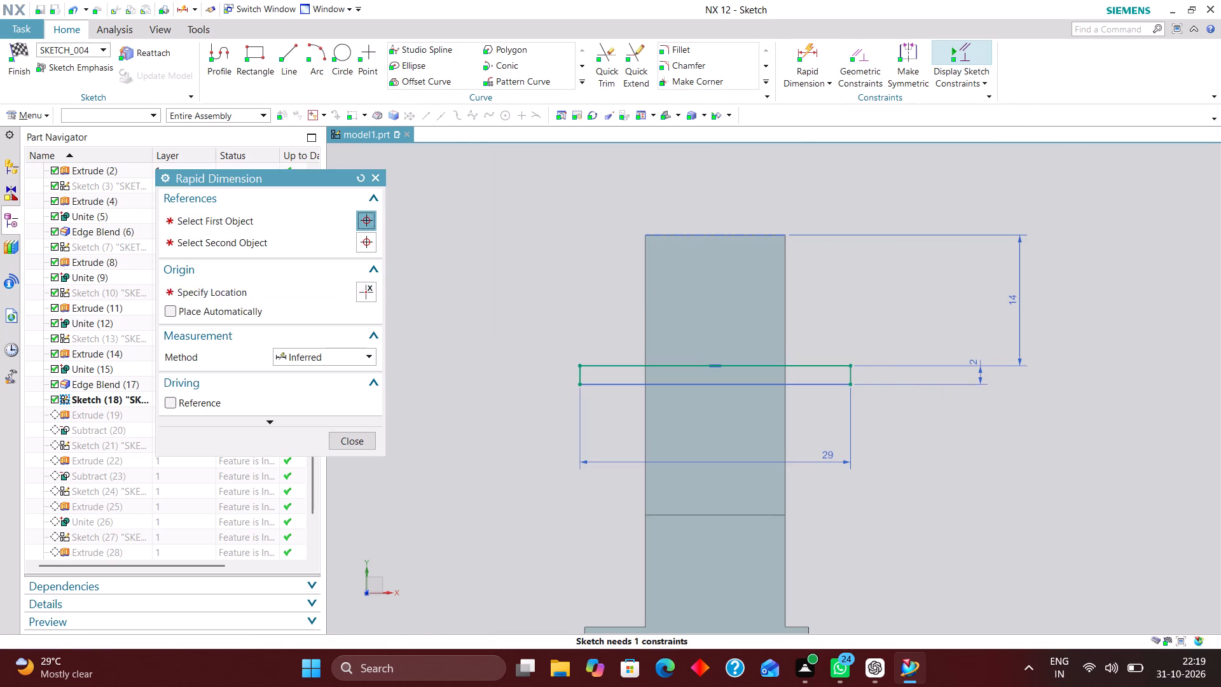
{"action": "scroll", "coordinate": [863, 347], "scroll_direction": "down", "scroll_amount": 4}
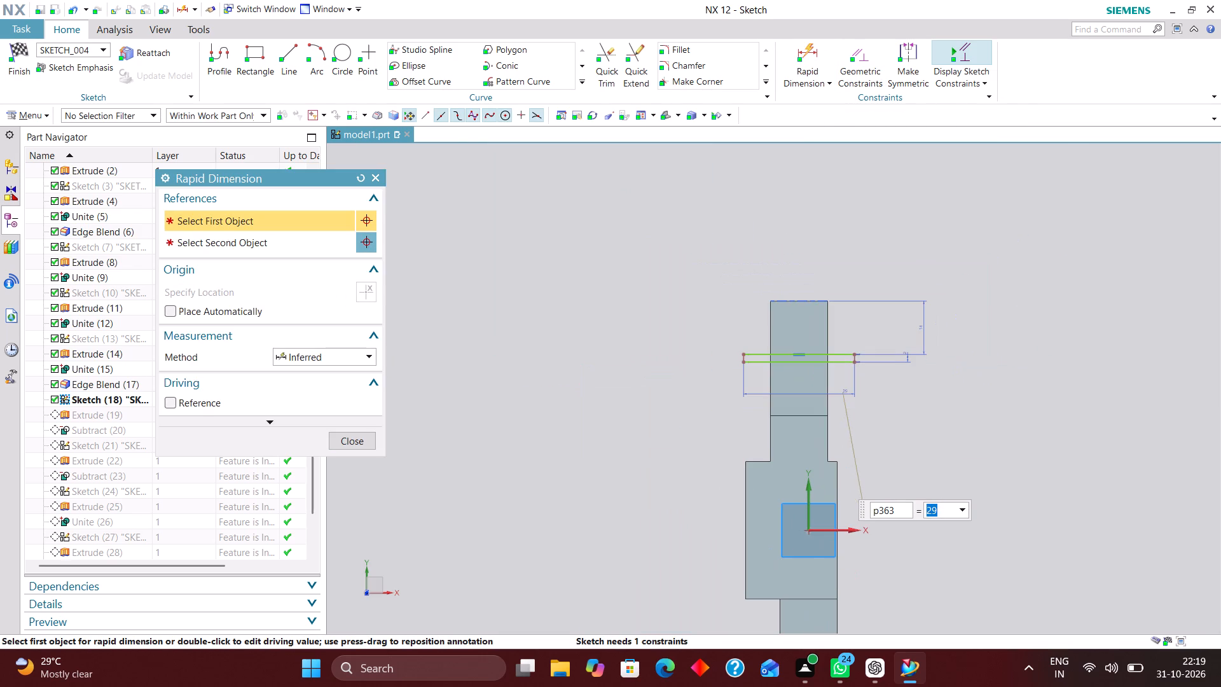
{"action": "scroll", "coordinate": [874, 453], "scroll_direction": "up", "scroll_amount": 1}
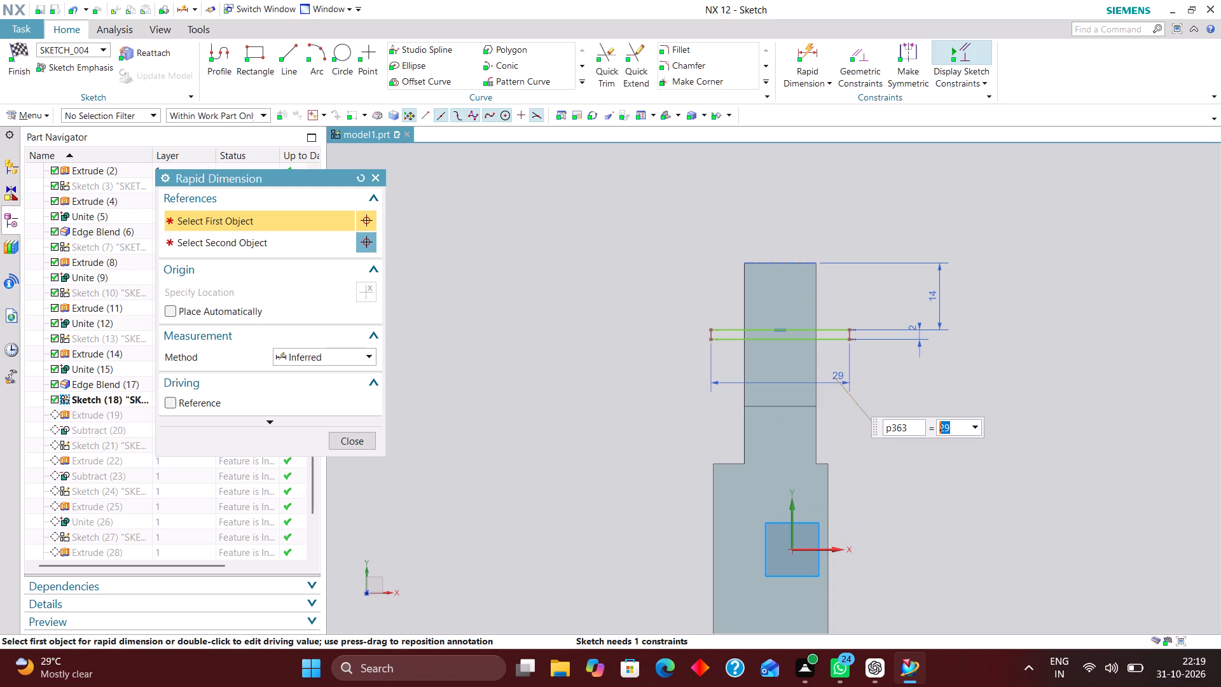
Constrain the midpoint of the slot rectangle's upper long edge to the sketch's vertical axis with Point on Curve and finish the sketch.
{"action": "left_click", "coordinate": [864, 56]}
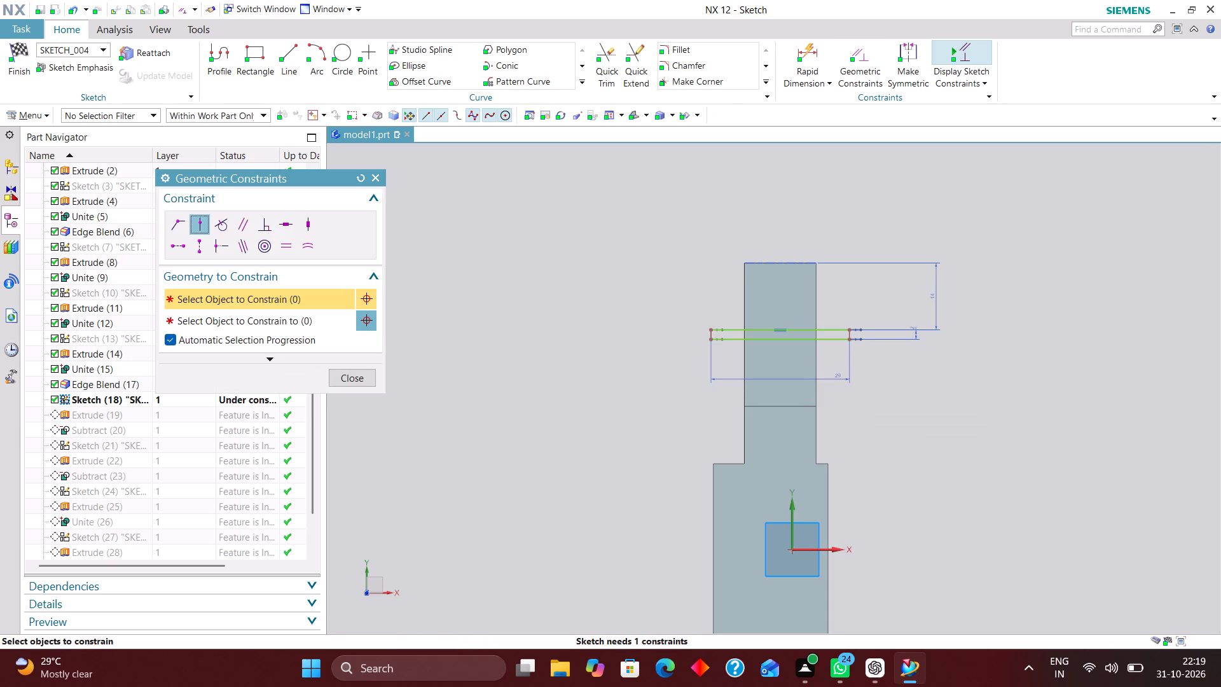
{"action": "left_click", "coordinate": [782, 328]}
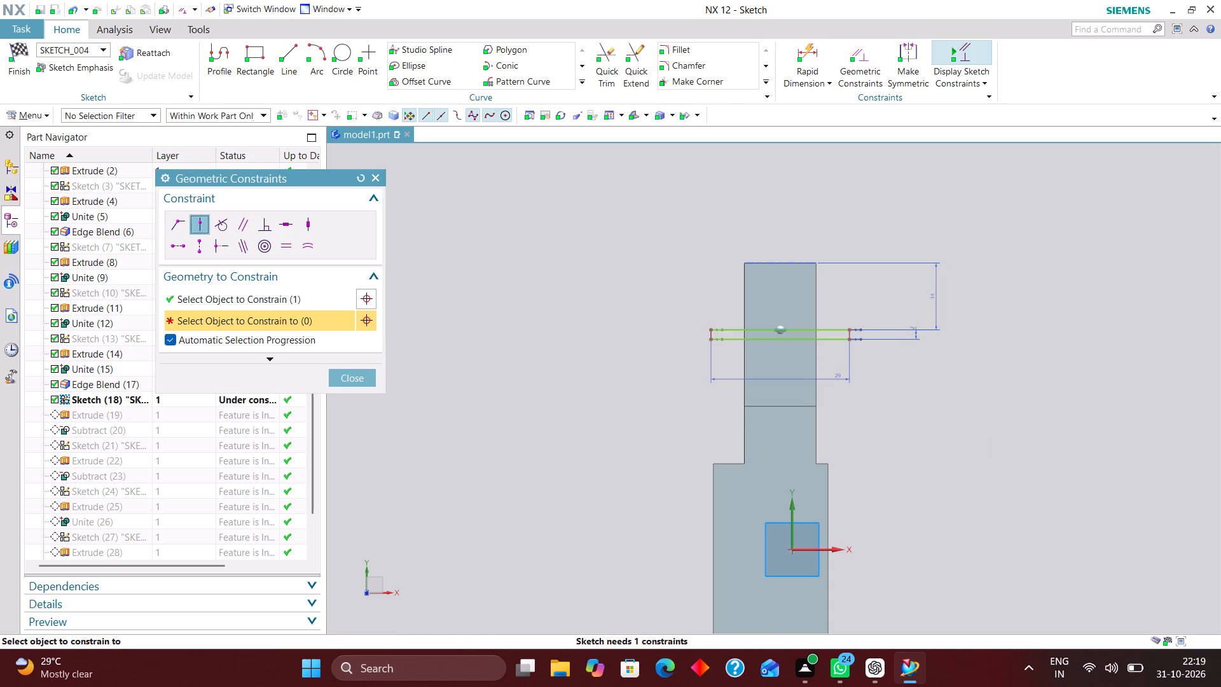
{"action": "left_click", "coordinate": [792, 518]}
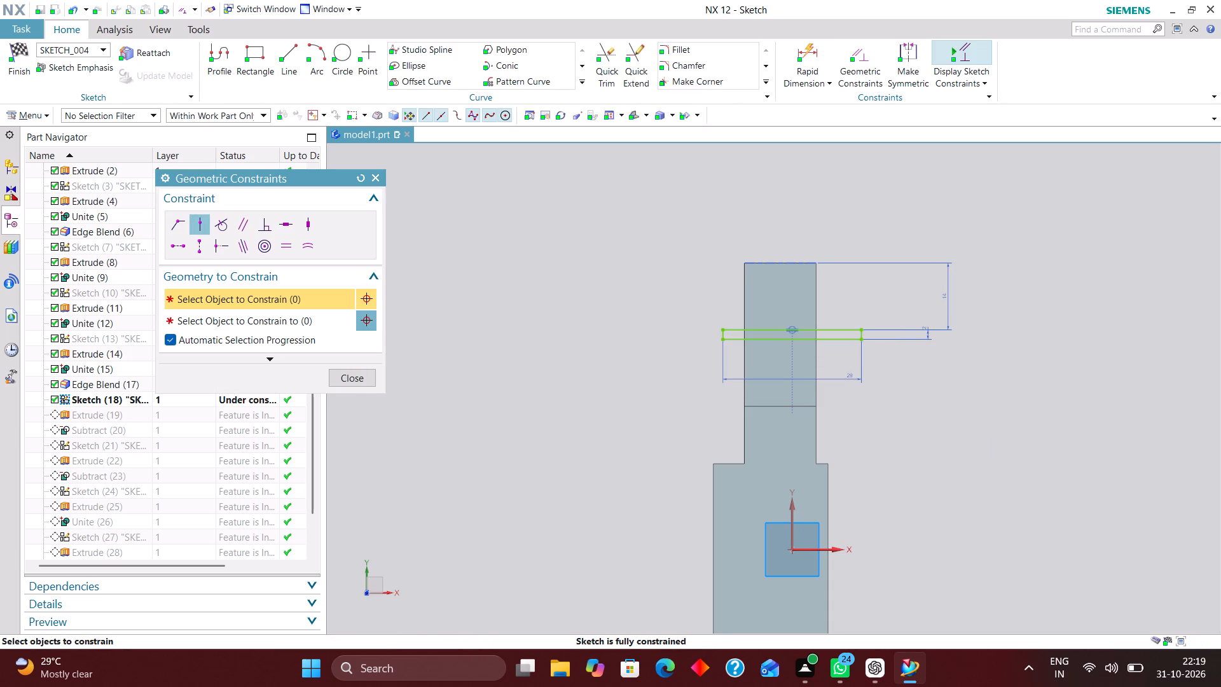
{"action": "left_click", "coordinate": [361, 377]}
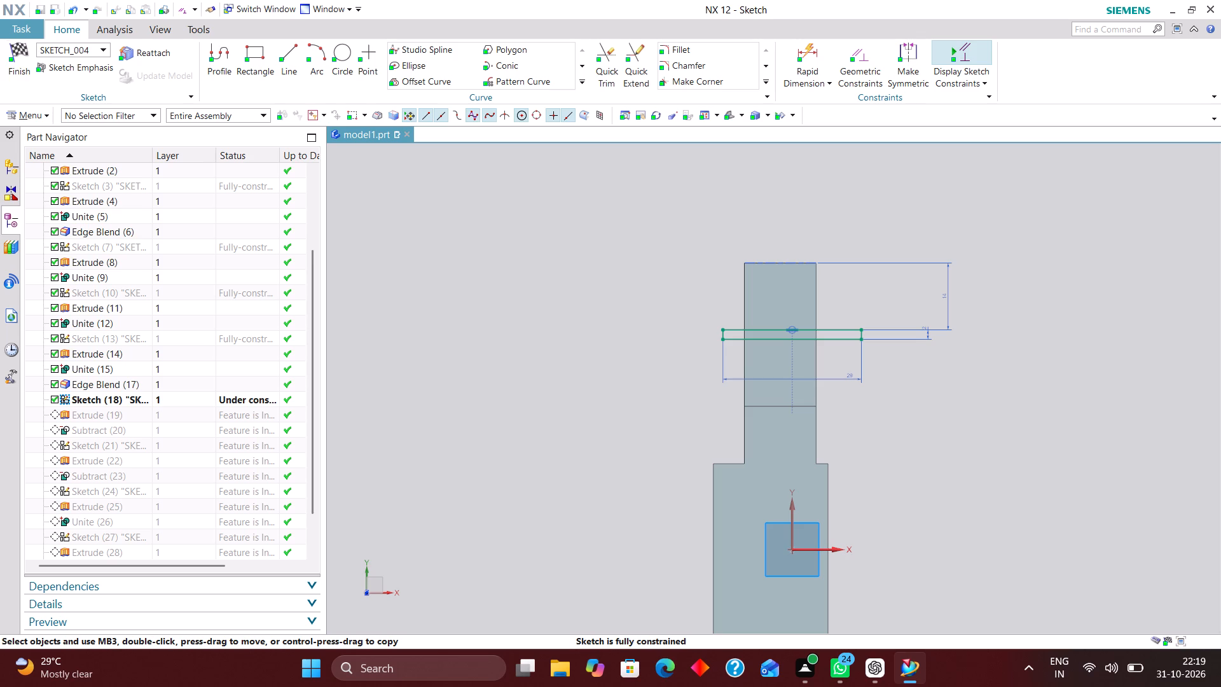
{"action": "left_click", "coordinate": [18, 49]}
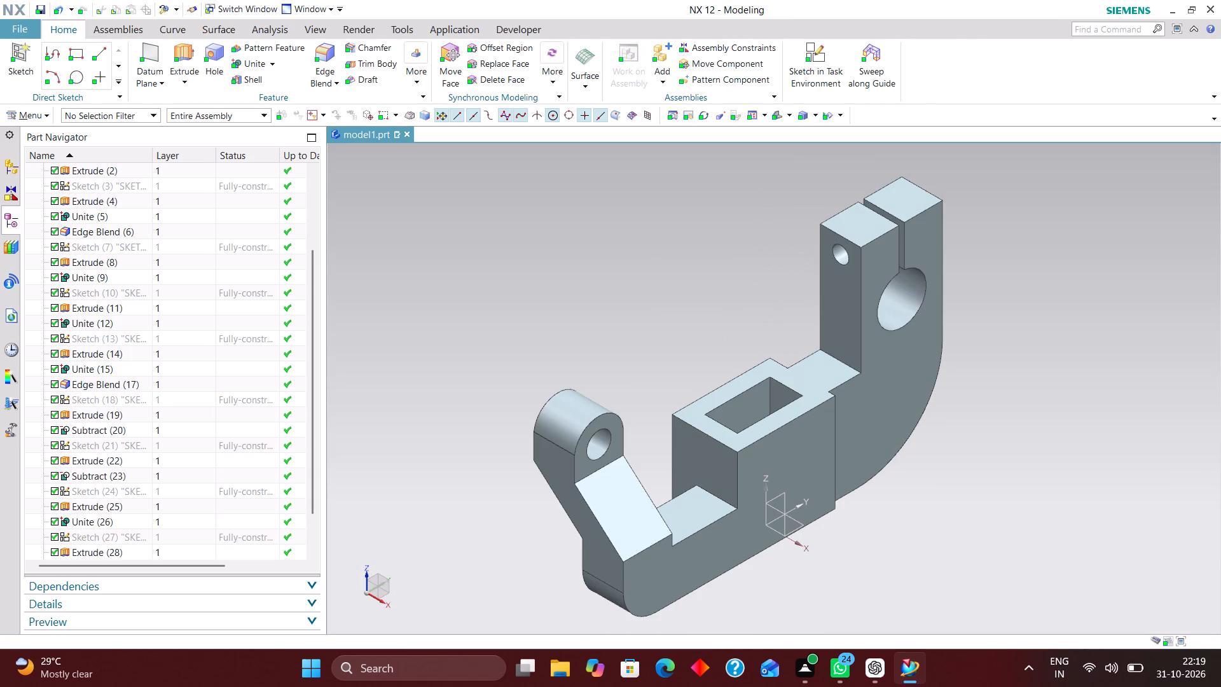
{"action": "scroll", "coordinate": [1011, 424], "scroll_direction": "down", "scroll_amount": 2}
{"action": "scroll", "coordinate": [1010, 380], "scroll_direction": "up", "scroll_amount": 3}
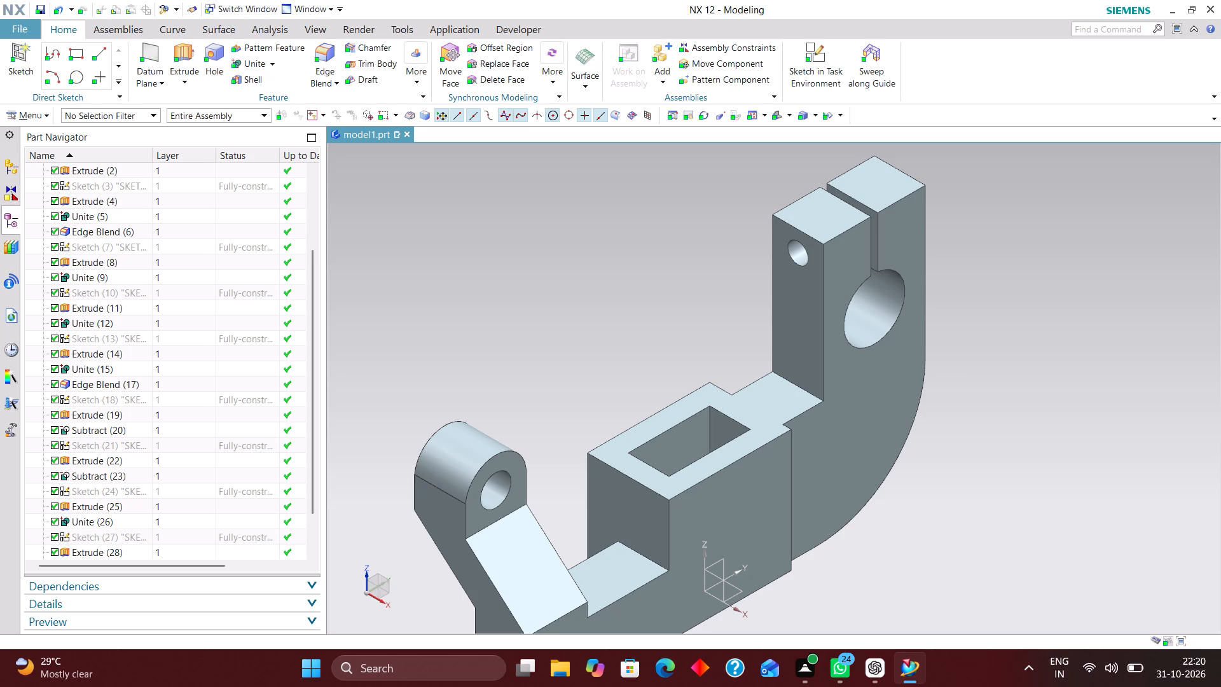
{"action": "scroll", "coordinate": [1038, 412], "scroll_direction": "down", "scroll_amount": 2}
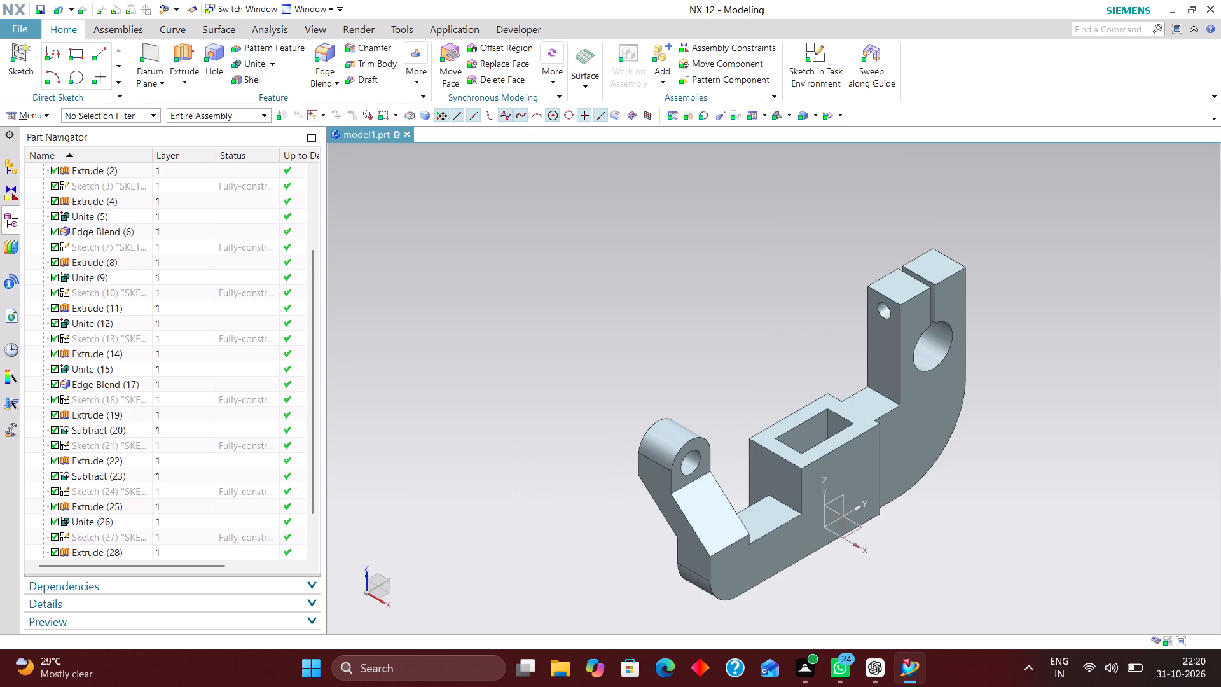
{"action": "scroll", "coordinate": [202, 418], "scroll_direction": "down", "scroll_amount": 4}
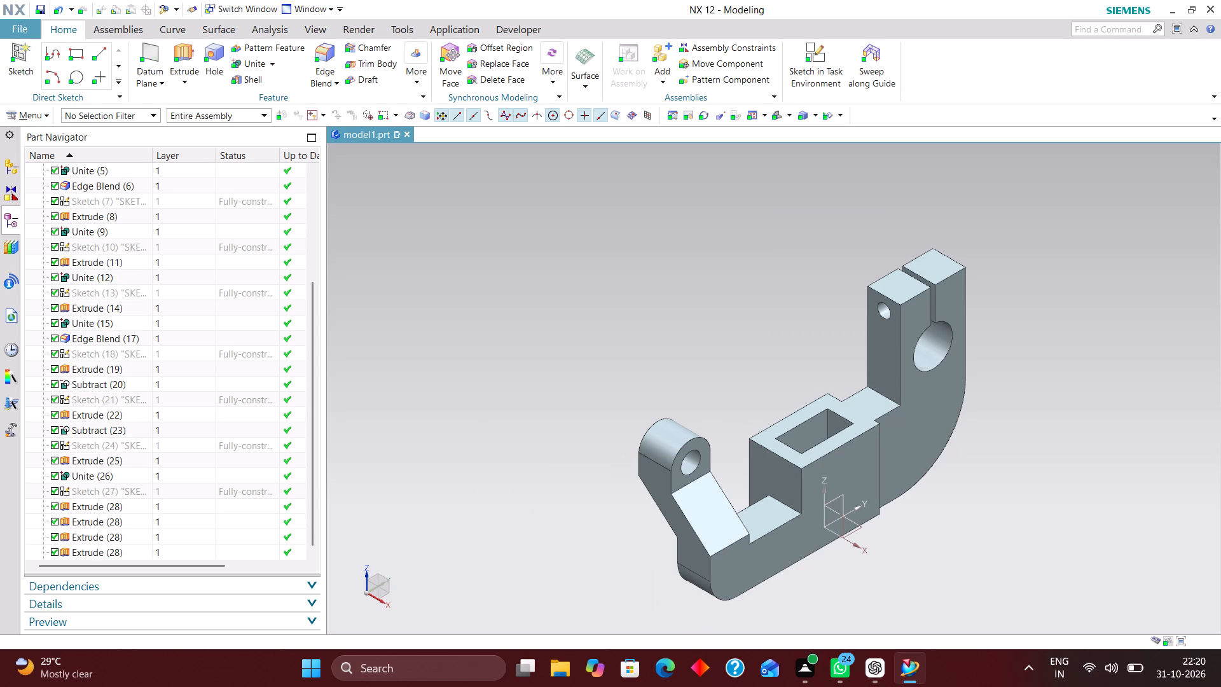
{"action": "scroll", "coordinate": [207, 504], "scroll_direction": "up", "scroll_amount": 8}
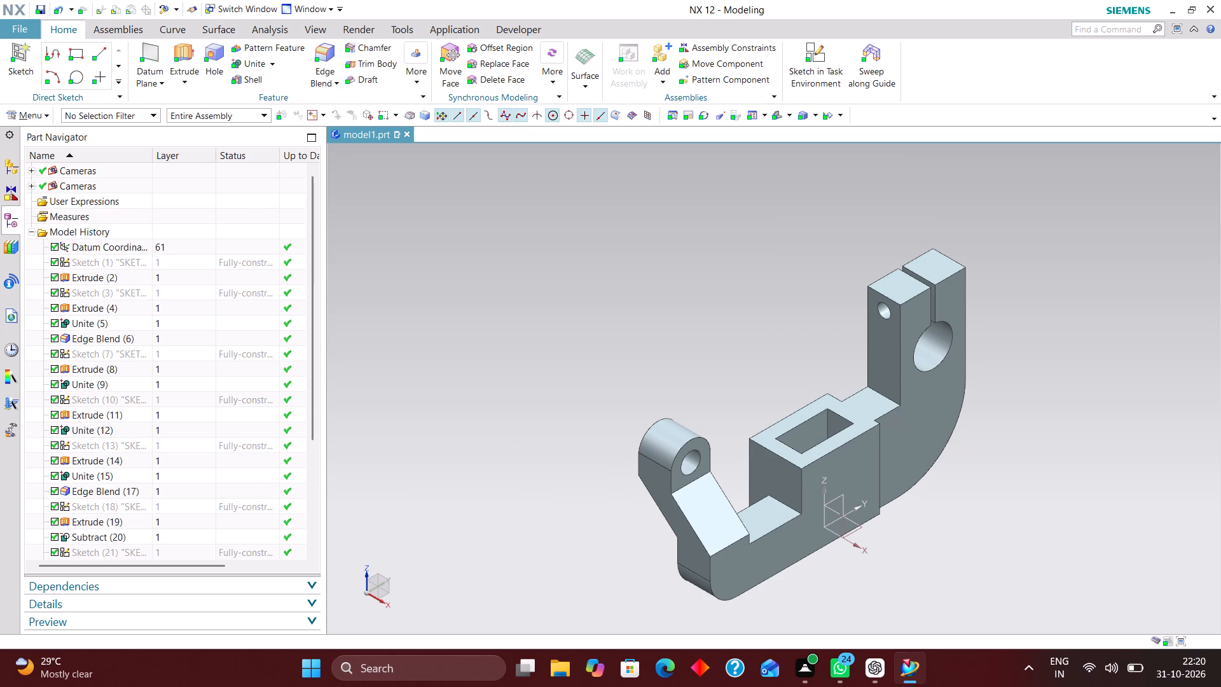
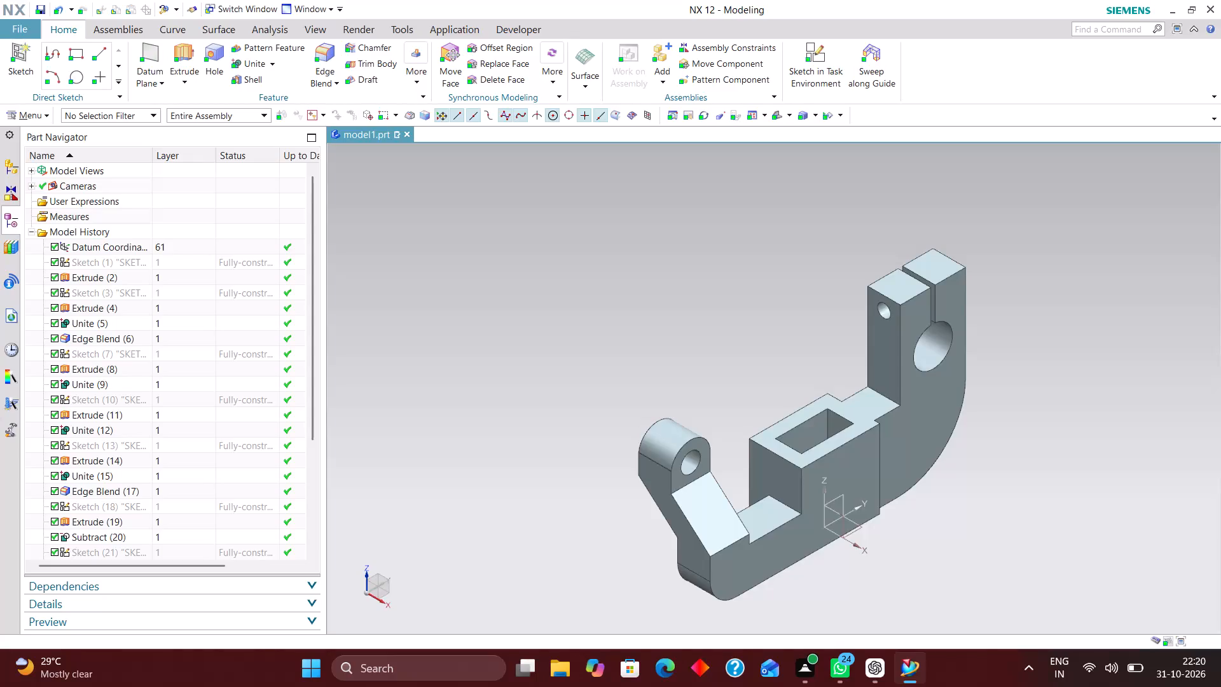
Move the datum coordinate system to layer 220 through Edit Object Display.
{"action": "scroll", "coordinate": [936, 504], "scroll_direction": "down", "scroll_amount": 2}
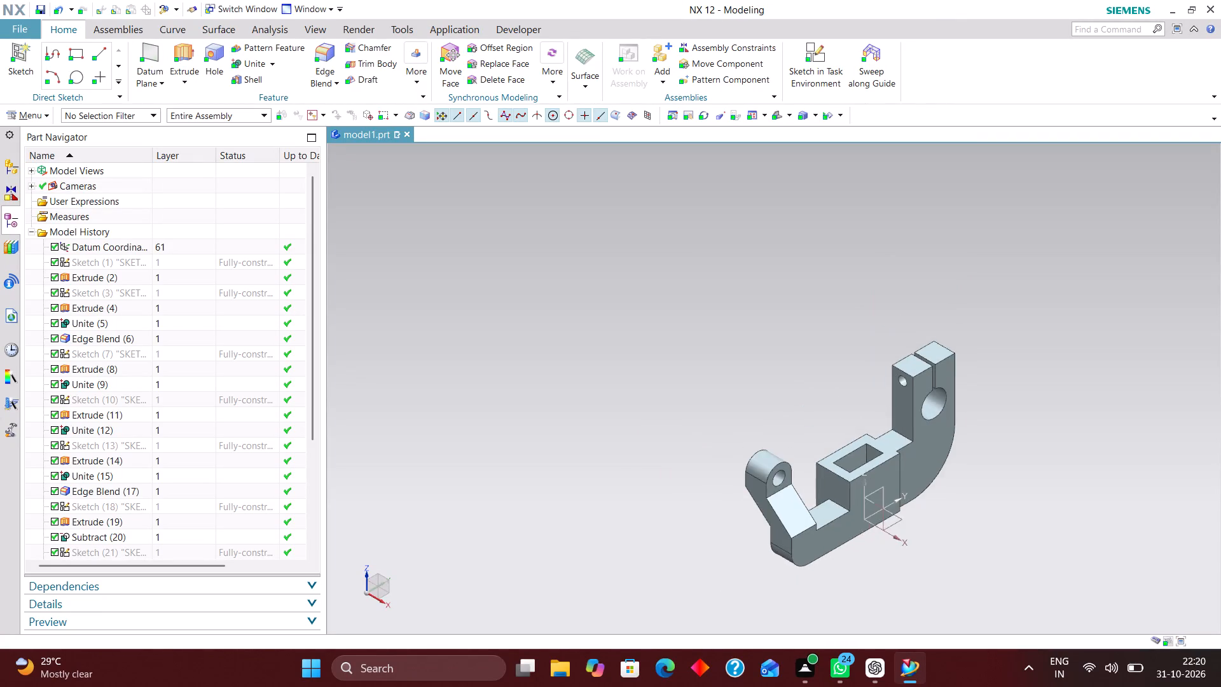
{"action": "scroll", "coordinate": [937, 517], "scroll_direction": "up", "scroll_amount": 3}
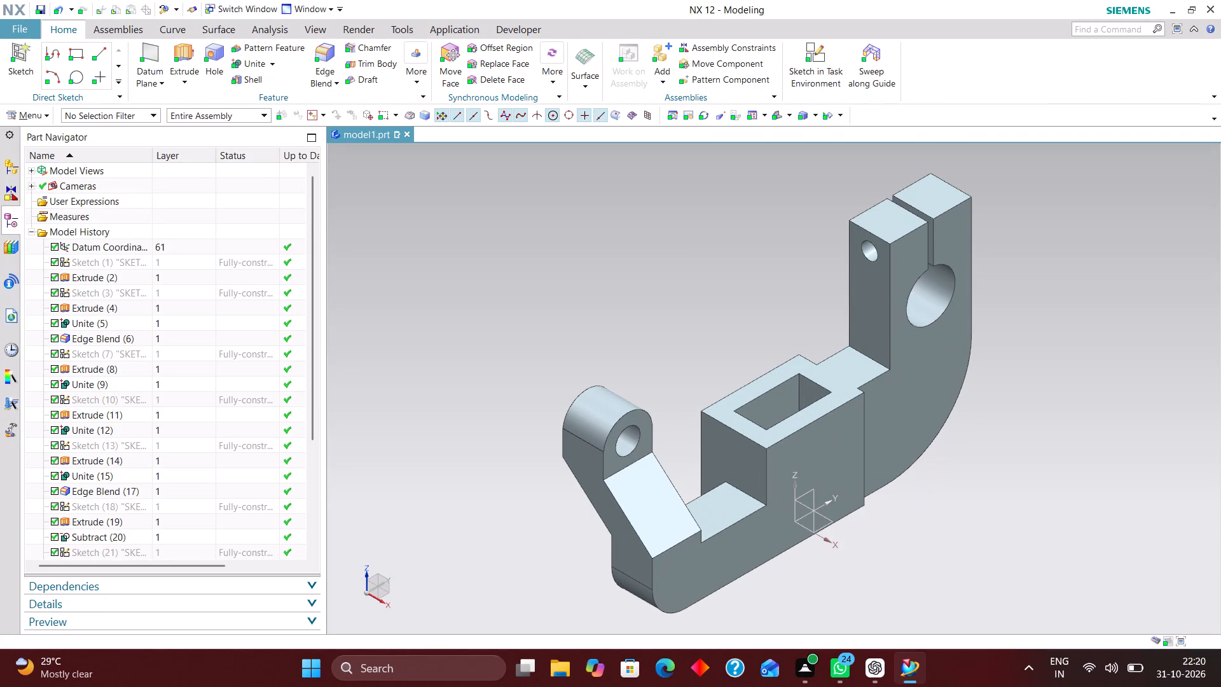
{"action": "left_click", "coordinate": [177, 247]}
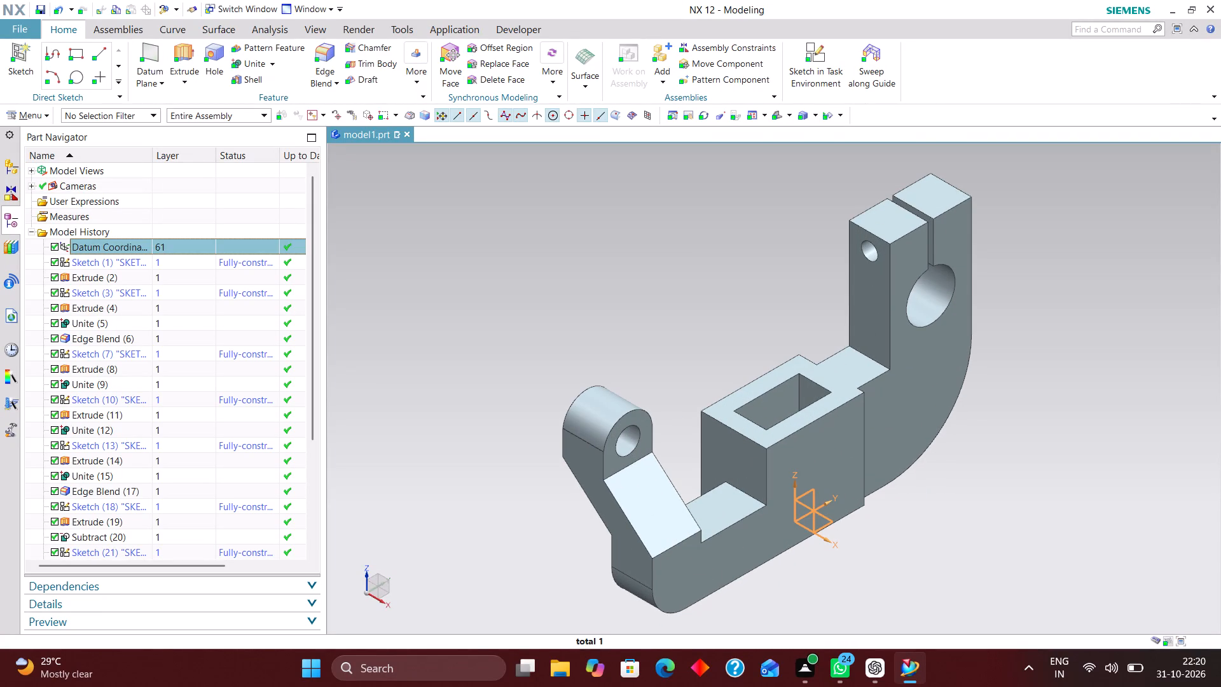
{"action": "key", "text": "ctrl+j"}
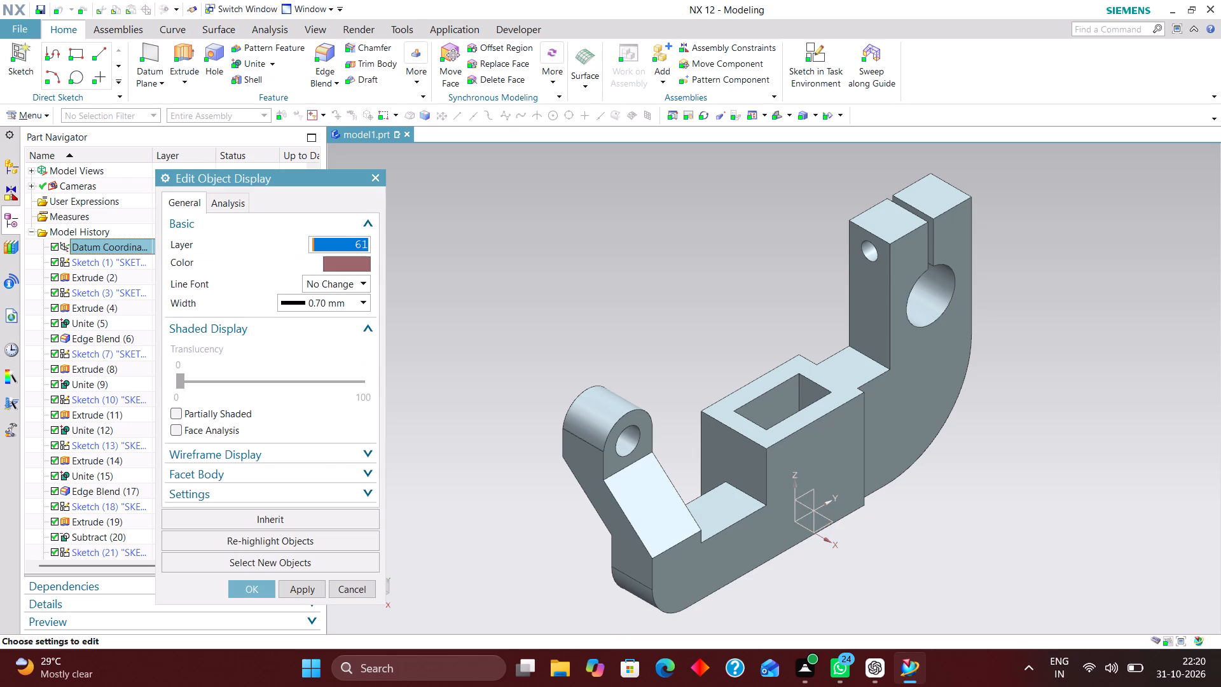
{"action": "type", "text": "220"}
{"action": "key", "text": "Return"}
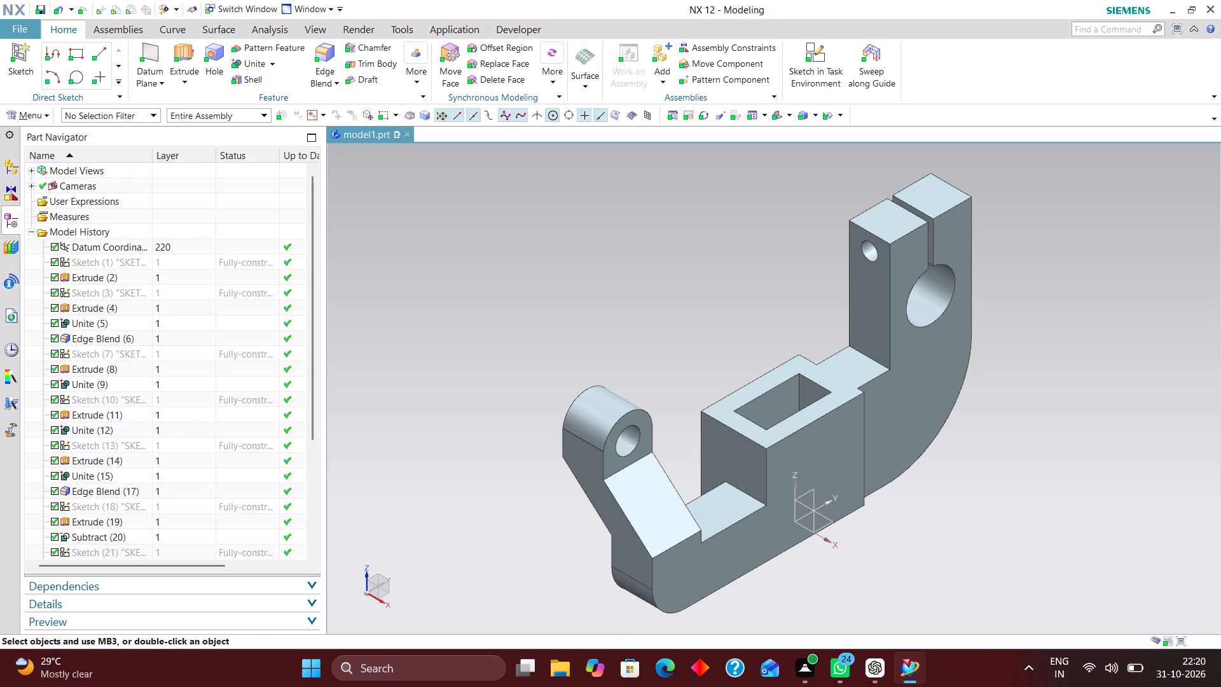
Move Sketch (1), the long base profile, to layer 11.
{"action": "left_click", "coordinate": [189, 265]}
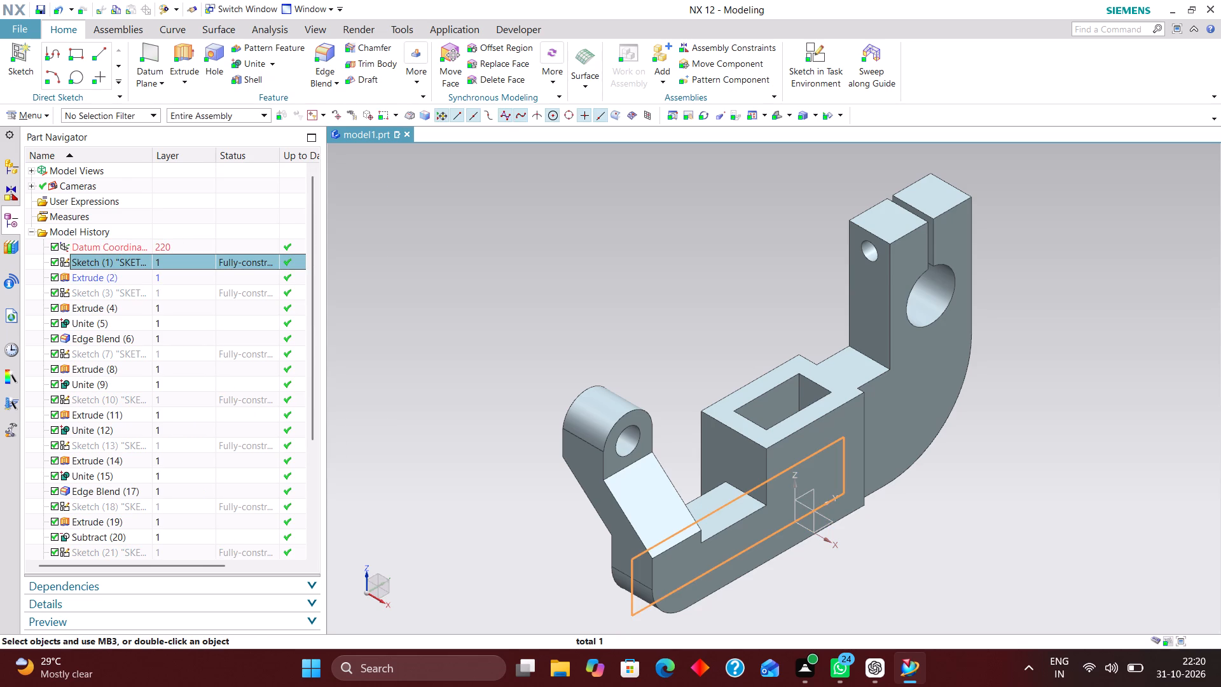
{"action": "key", "text": "ctrl+j"}
{"action": "type", "text": "11"}
{"action": "key", "text": "Return"}
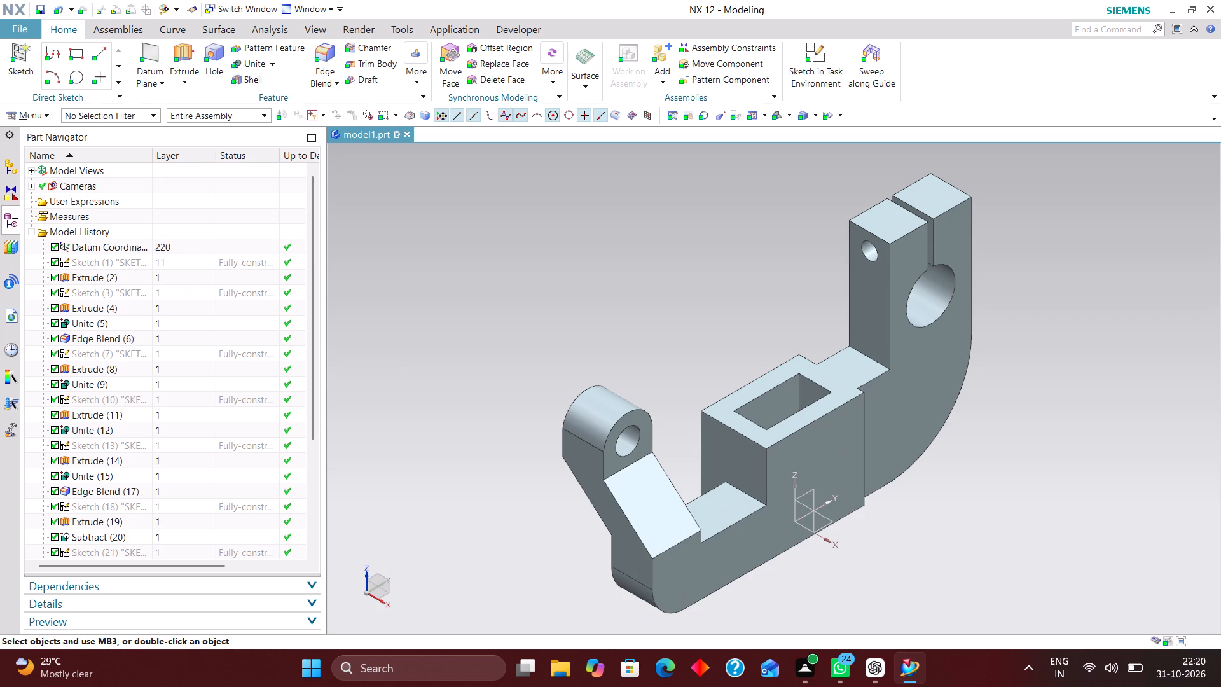
Move the bracket's solid body to layer 2 by editing the object display of Extrude (2).
{"action": "left_click", "coordinate": [180, 275]}
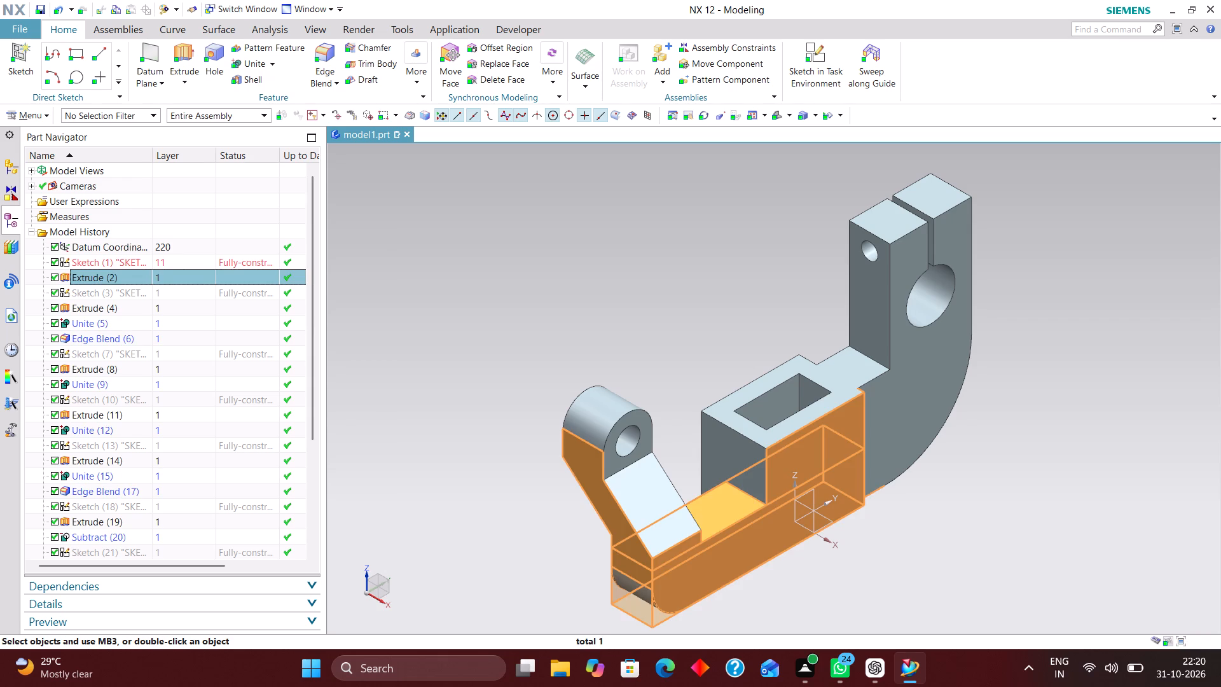
{"action": "key", "text": "ctrl+j"}
{"action": "key", "text": "2"}
{"action": "key", "text": "Return"}
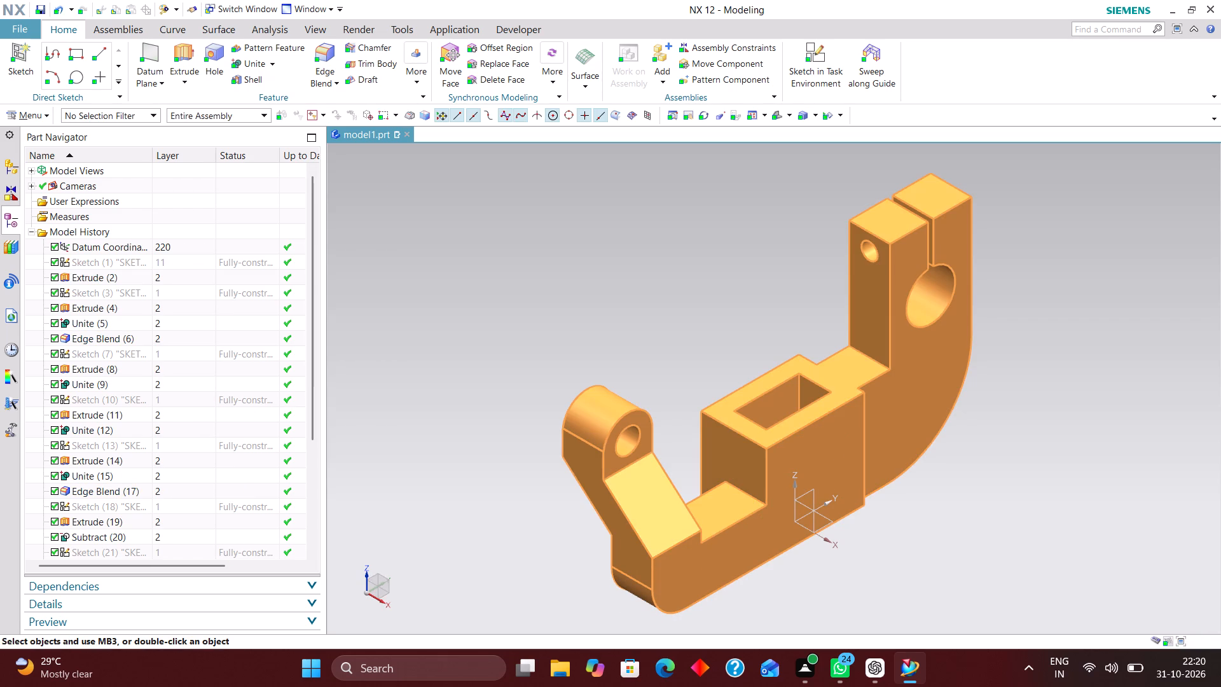
Assign Sketch (3) to layer 12 and Sketch (7) to layer 13.
{"action": "left_click", "coordinate": [172, 290]}
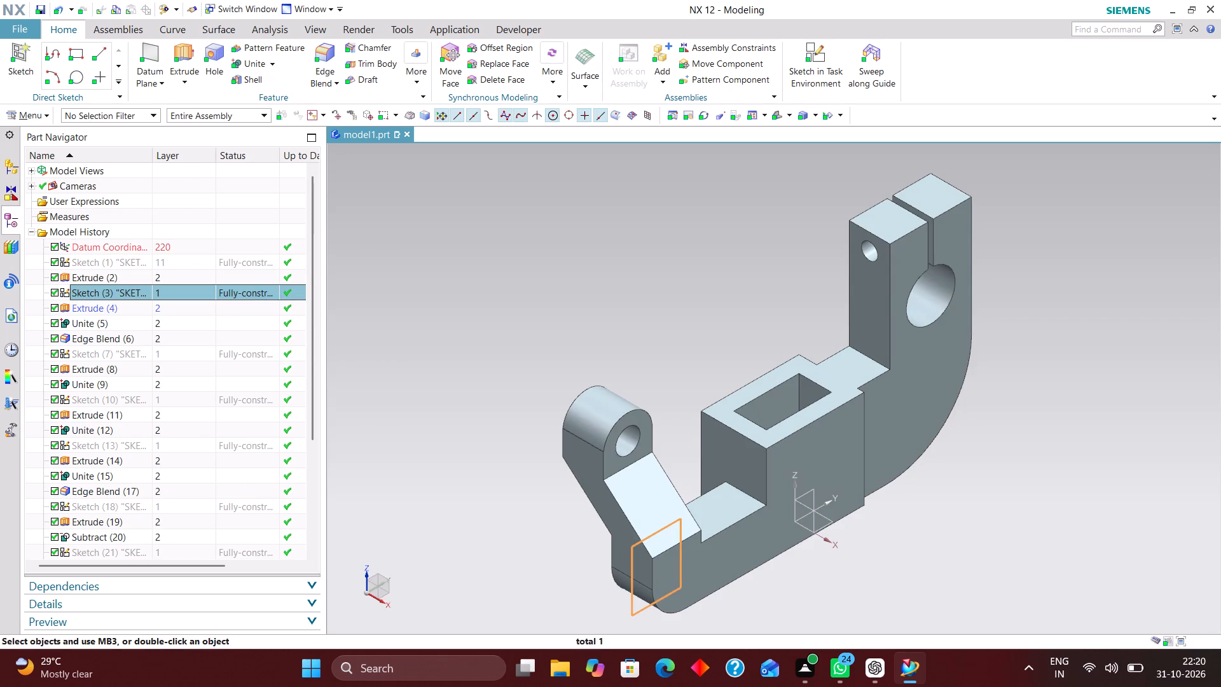
{"action": "key", "text": "ctrl+j"}
{"action": "type", "text": "12"}
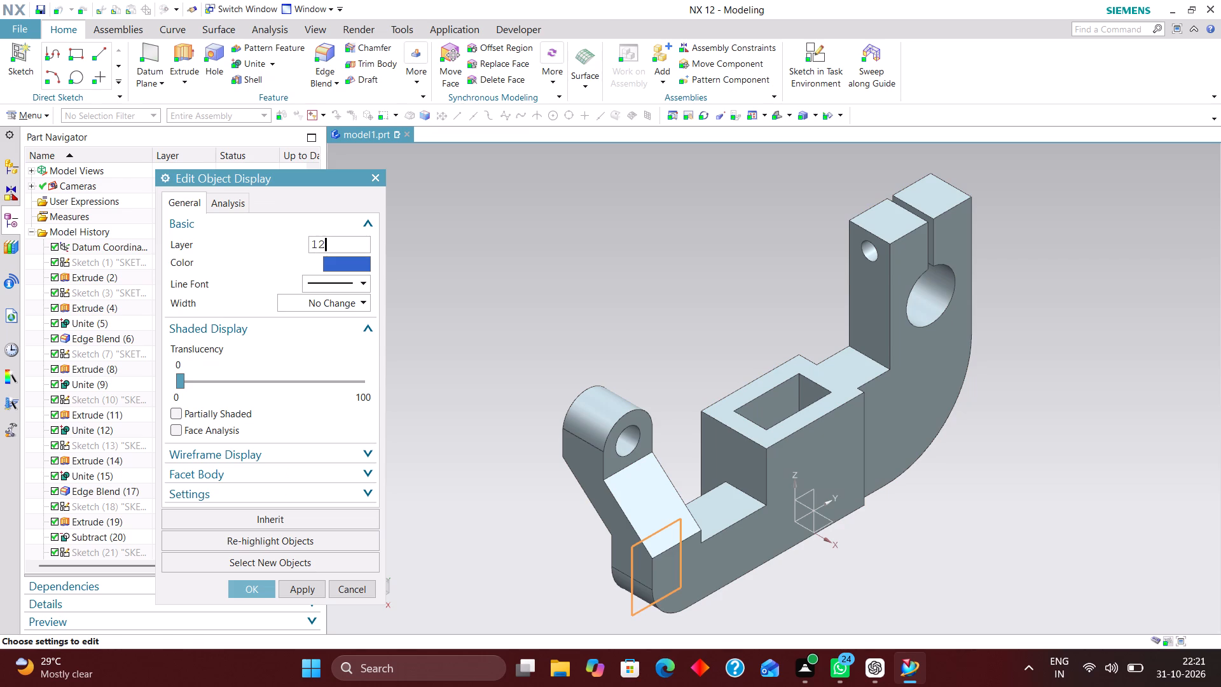
{"action": "key", "text": "Return"}
{"action": "left_click", "coordinate": [176, 356]}
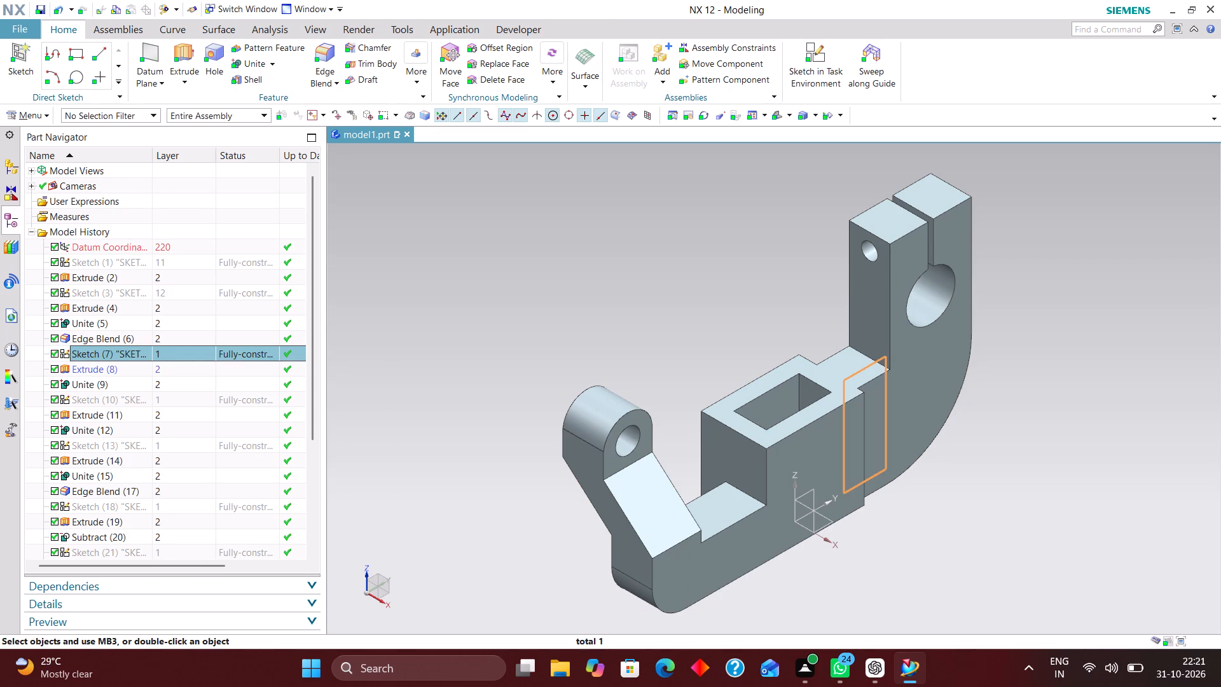
{"action": "key", "text": "ctrl+j"}
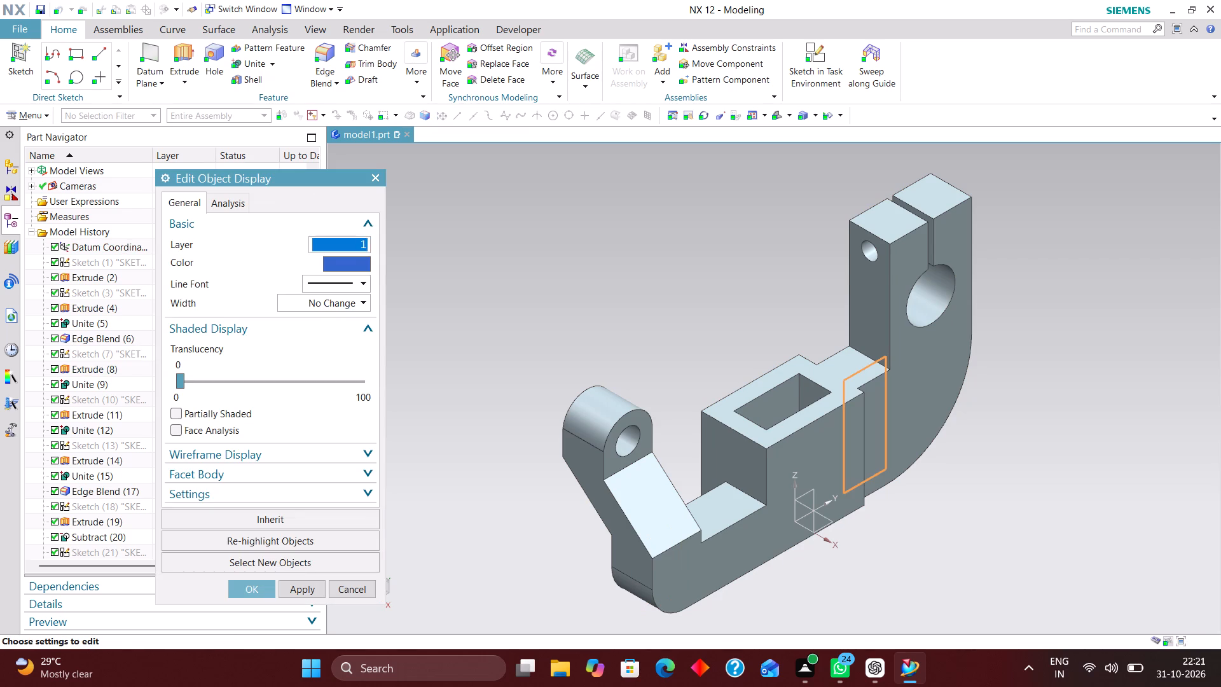
{"action": "type", "text": "13"}
{"action": "key", "text": "Return"}
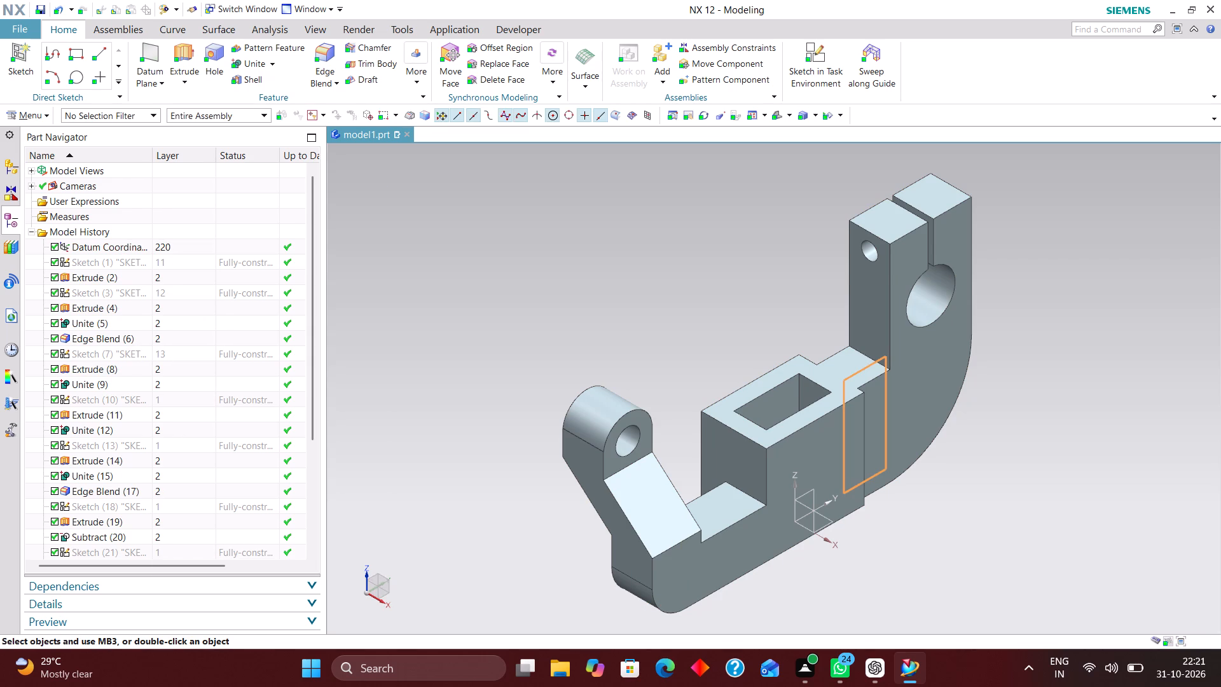
Assign Sketch (10), the upright's profile, to layer 14 and Sketch (13), the central block's profile, to layer 15.
{"action": "left_click", "coordinate": [178, 404]}
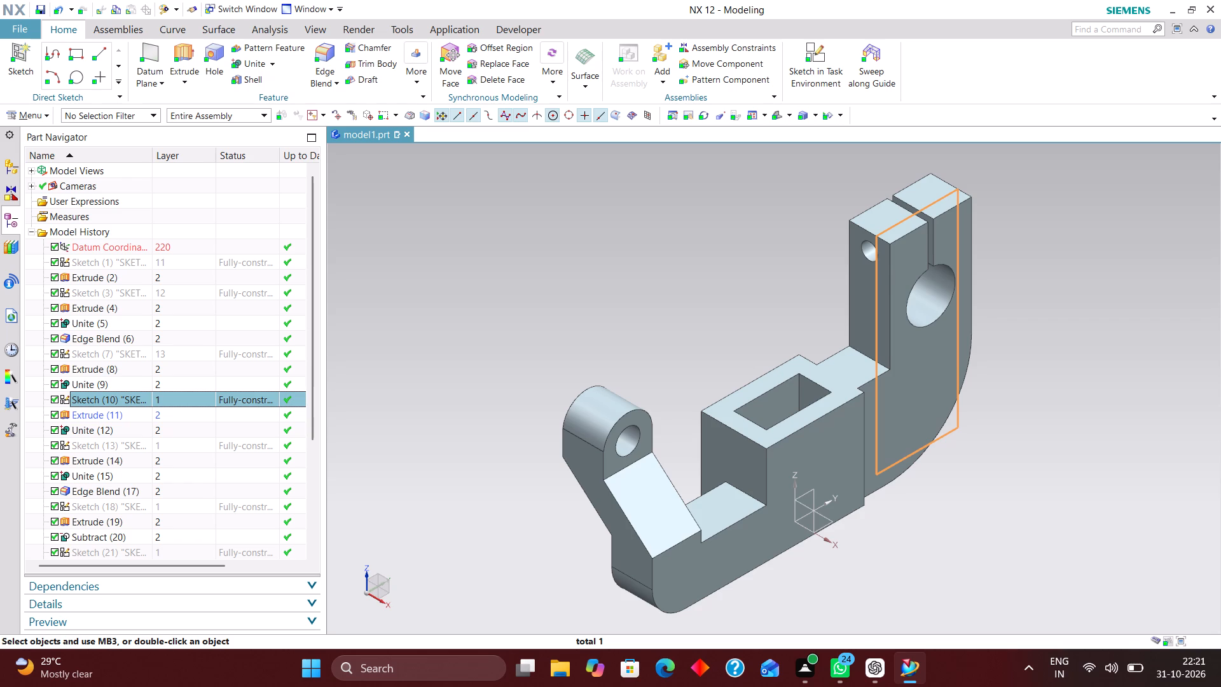
{"action": "key", "text": "ctrl+j"}
{"action": "type", "text": "14"}
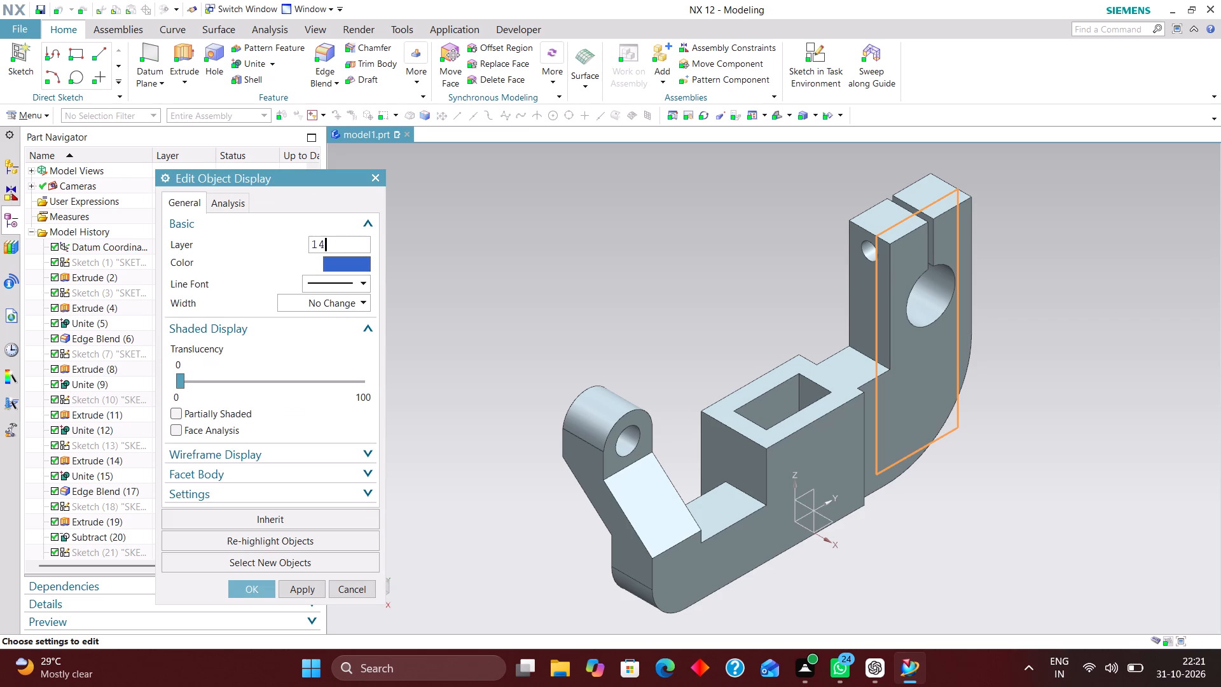
{"action": "key", "text": "Return"}
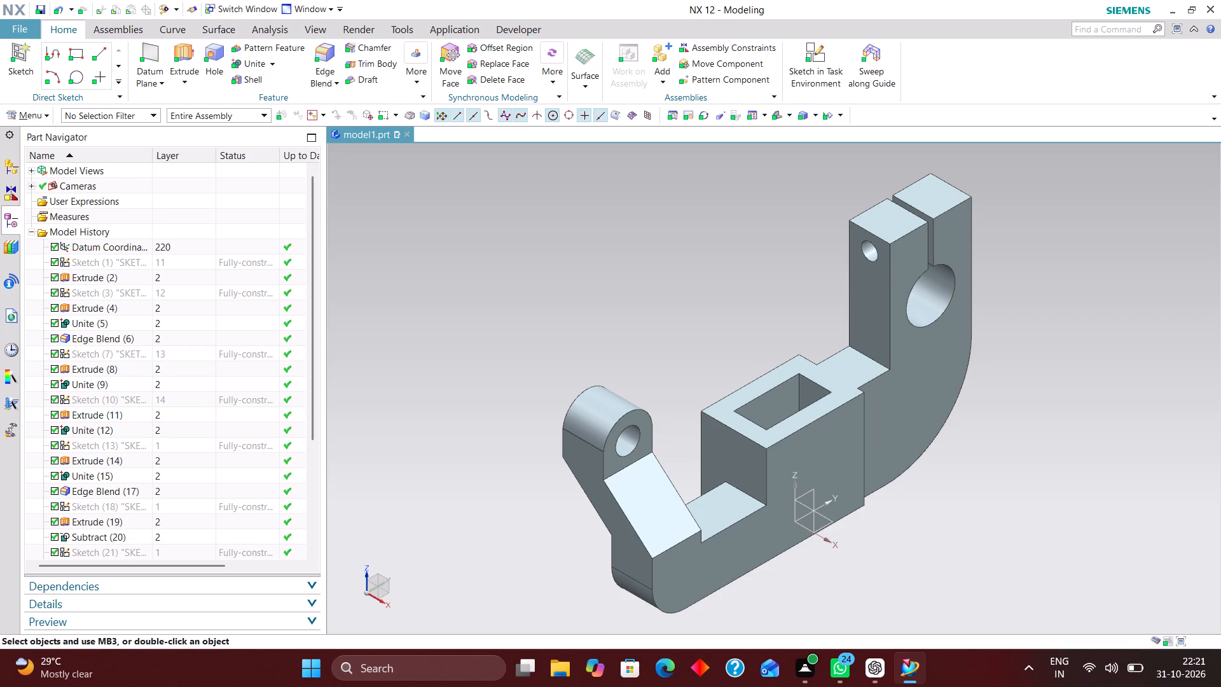
{"action": "scroll", "coordinate": [208, 361], "scroll_direction": "down", "scroll_amount": 3}
{"action": "left_click", "coordinate": [174, 305]}
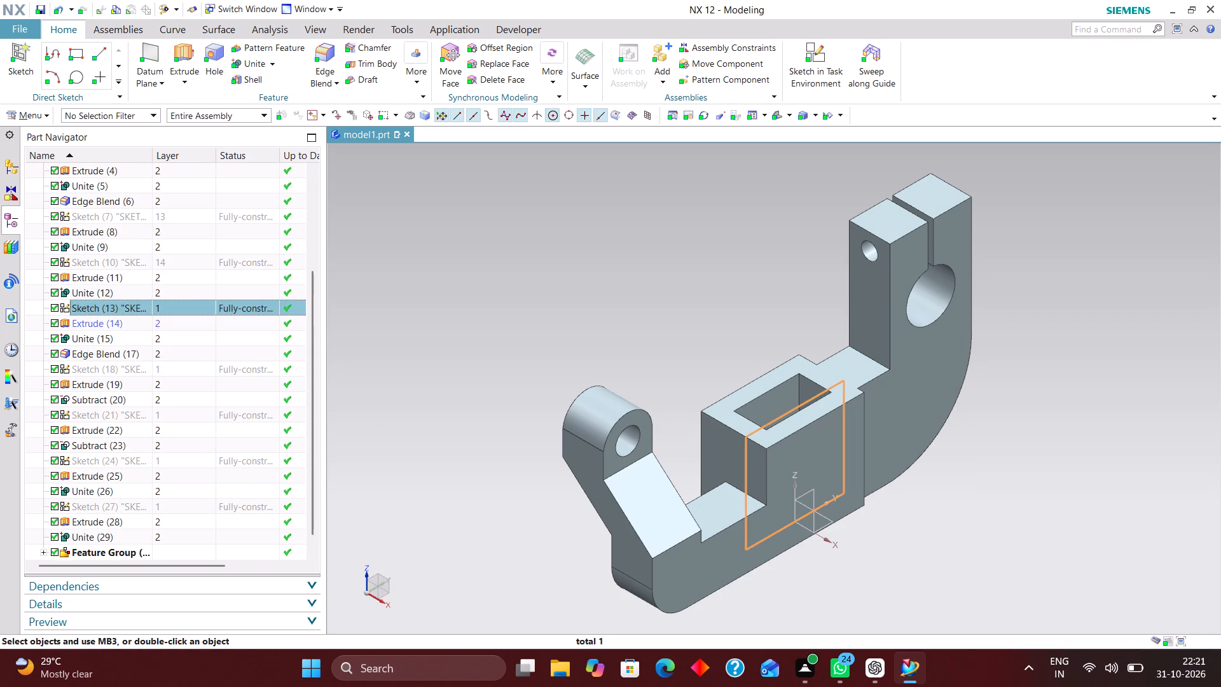
{"action": "key", "text": "ctrl+j"}
{"action": "type", "text": "15"}
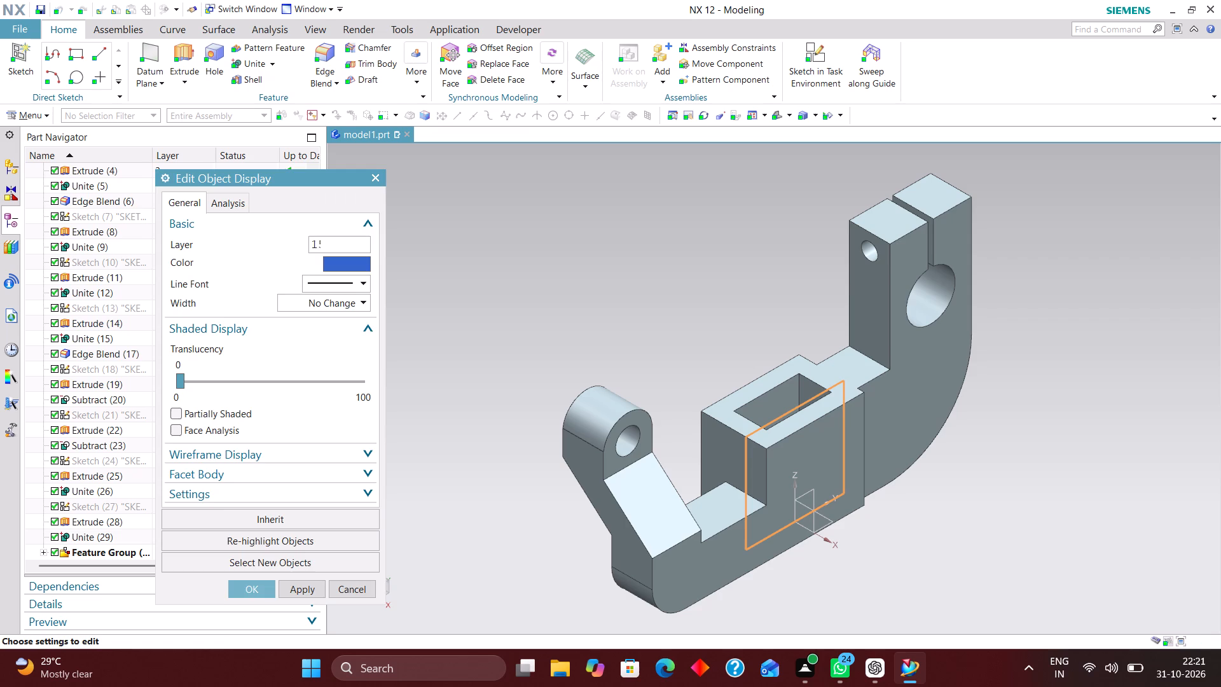
{"action": "key", "text": "Return"}
Assign Sketch (18), the thin slot rectangle, to layer 16 and Sketch (21), the pocket profile, to layer 17.
{"action": "left_click", "coordinate": [163, 367]}
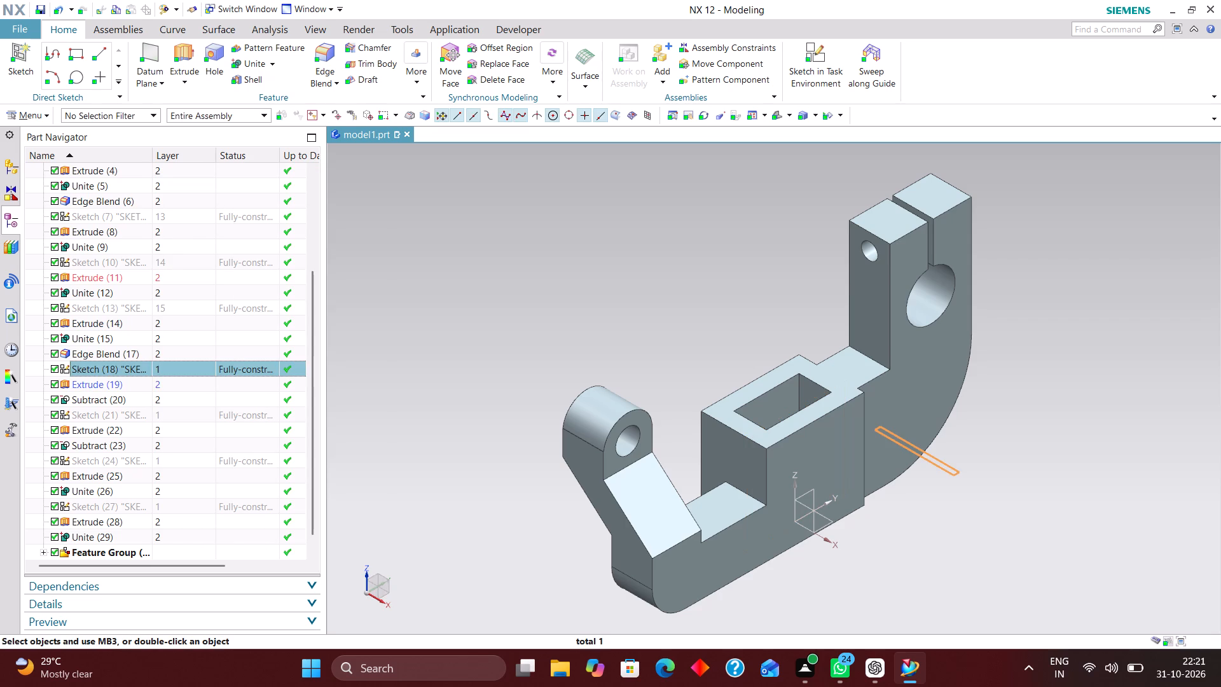
{"action": "key", "text": "ctrl+j"}
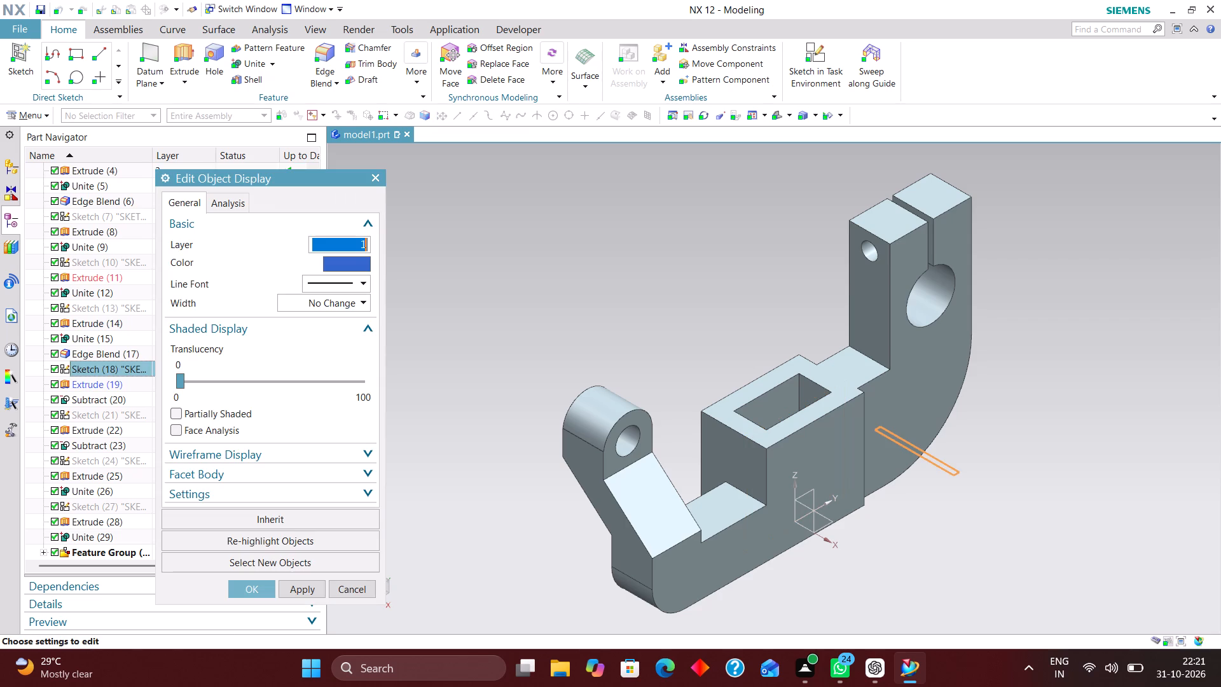
{"action": "type", "text": "16"}
{"action": "key", "text": "Return"}
{"action": "scroll", "coordinate": [147, 361], "scroll_direction": "down", "scroll_amount": 1}
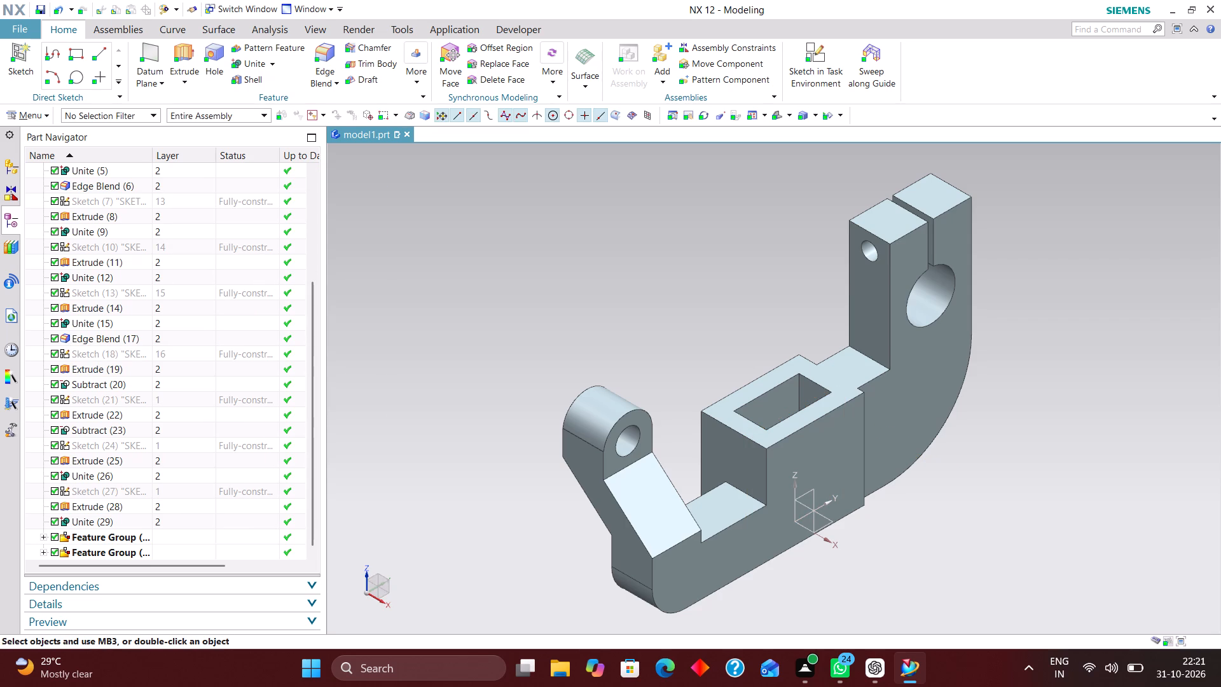
{"action": "left_click", "coordinate": [171, 395]}
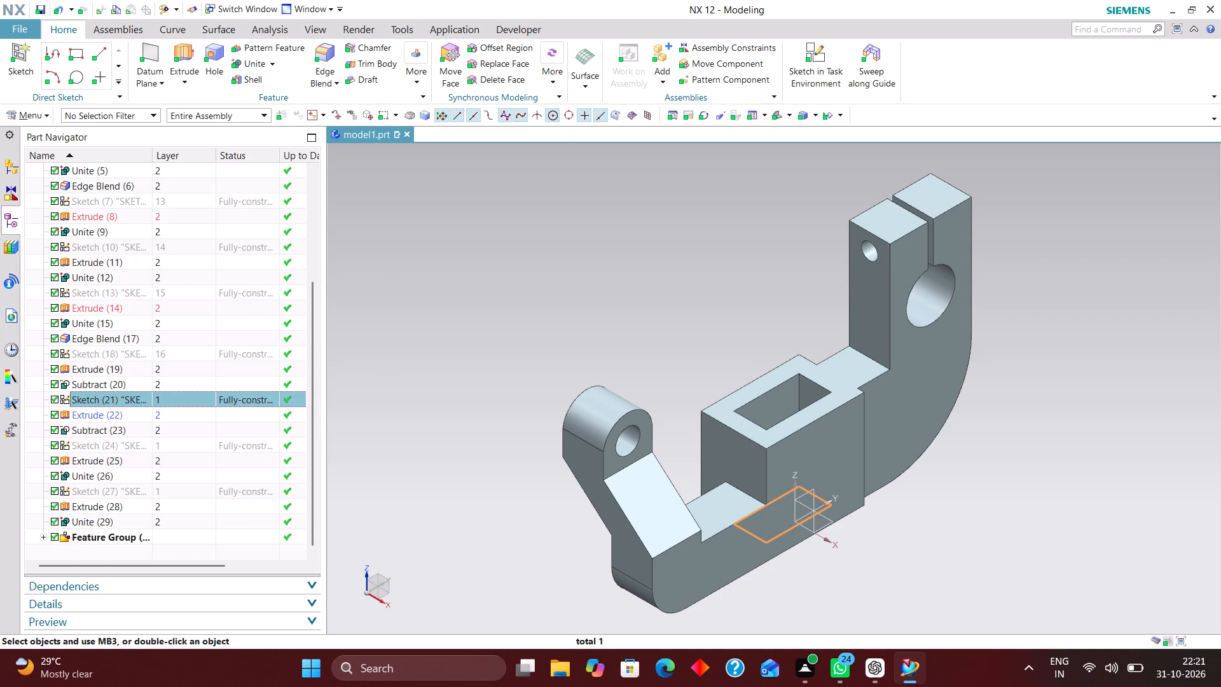
{"action": "key", "text": "ctrl+j"}
{"action": "type", "text": "17"}
{"action": "key", "text": "Return"}
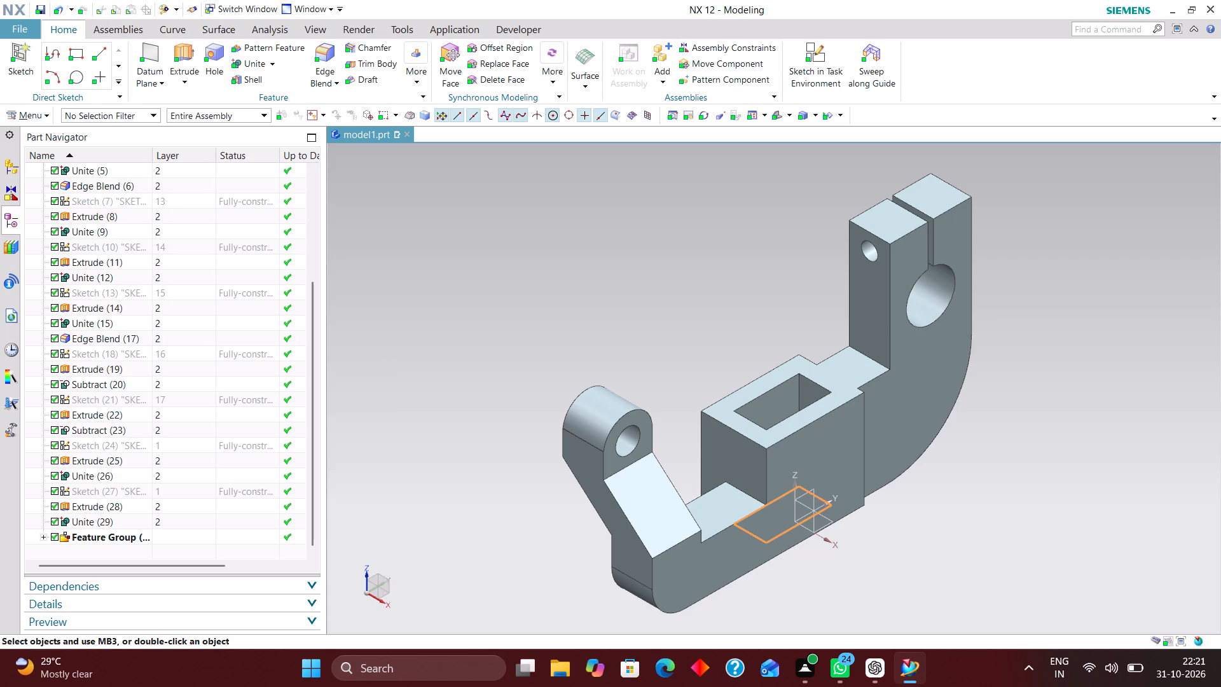
Assign Sketch (24), the angled arm profile, to layer 18 and Sketch (27), the rounded lug profile, to layer 19.
{"action": "left_click", "coordinate": [190, 445]}
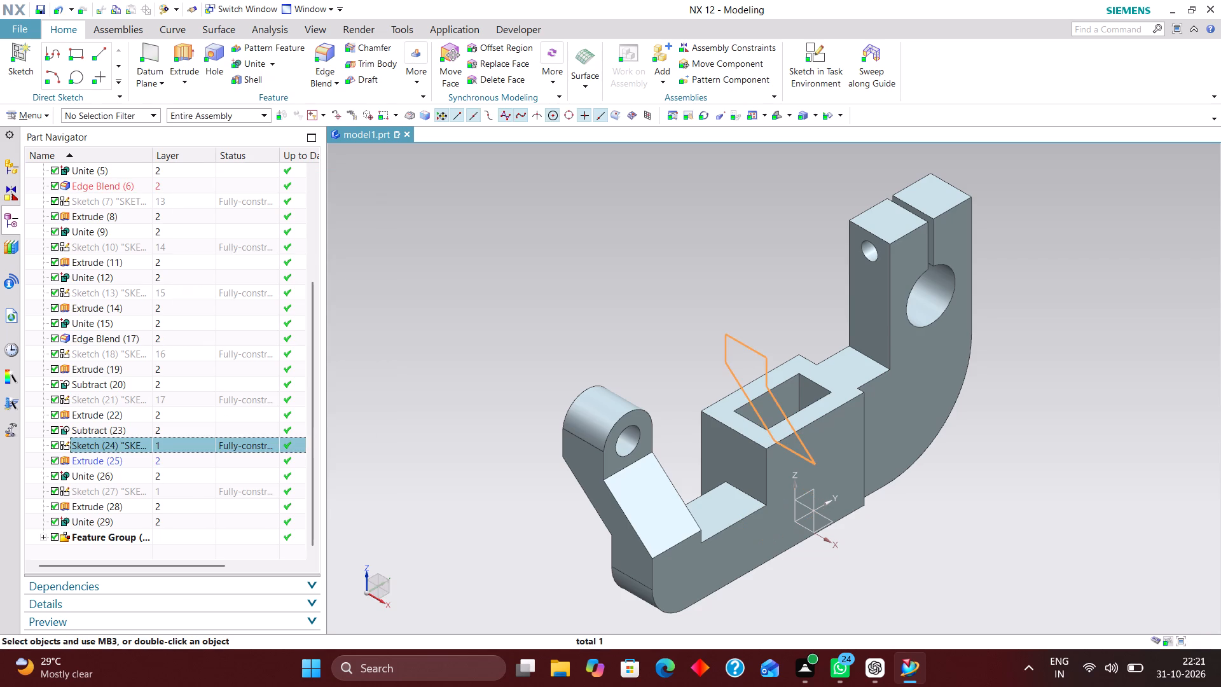
{"action": "key", "text": "ctrl+j"}
{"action": "type", "text": "18"}
{"action": "key", "text": "Return"}
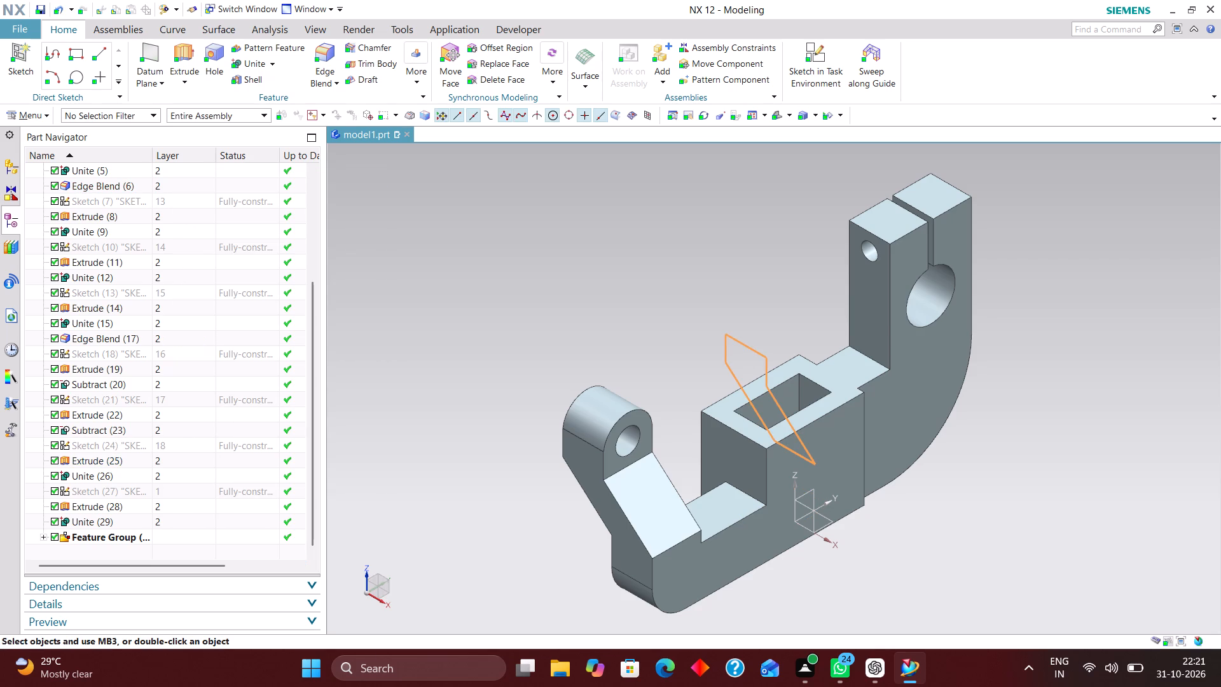
{"action": "scroll", "coordinate": [190, 445], "scroll_direction": "down", "scroll_amount": 1}
{"action": "left_click", "coordinate": [181, 485]}
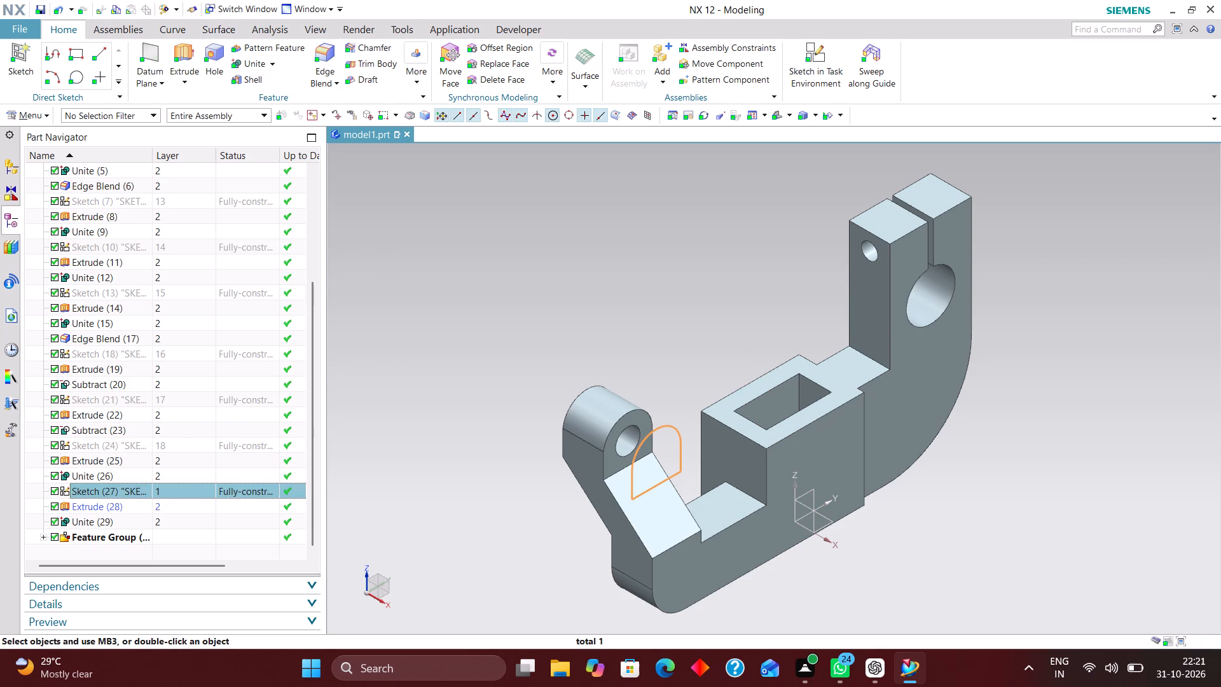
{"action": "key", "text": "ctrl+j"}
{"action": "type", "text": "19"}
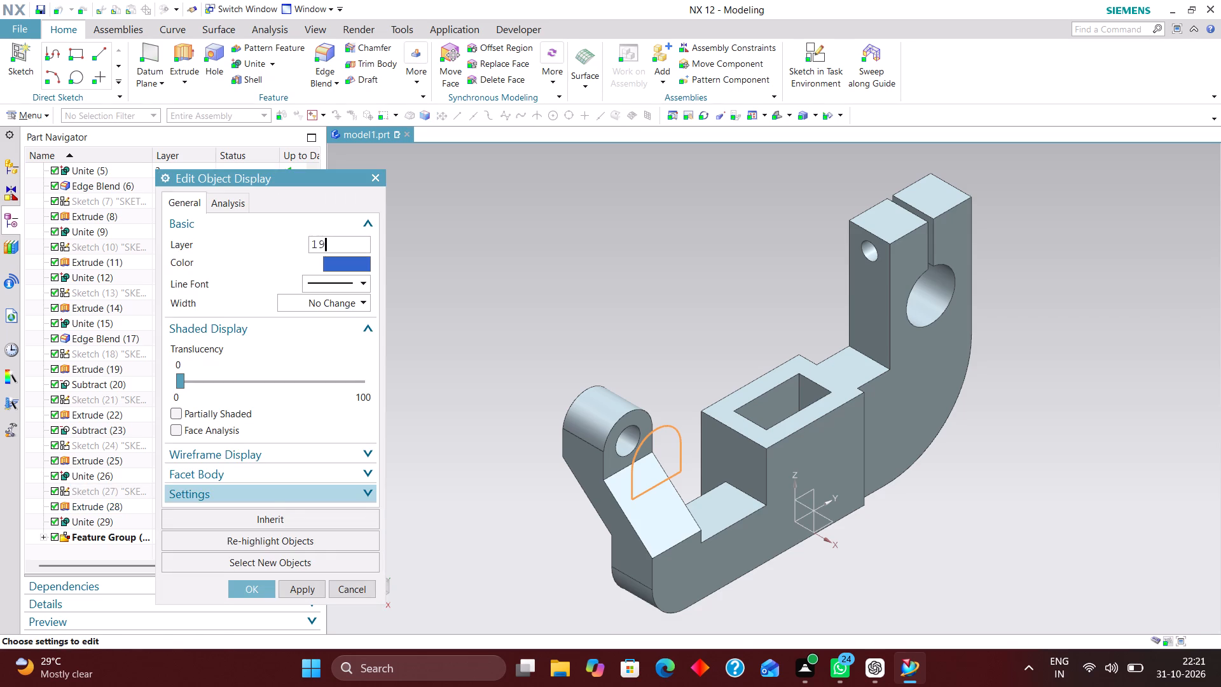
{"action": "key", "text": "Return"}
Reorder Edge Blend (17), the upright's large rounded corner, to follow the last Unite and precede the feature group in the model history.
{"action": "scroll", "coordinate": [223, 456], "scroll_direction": "down", "scroll_amount": 3}
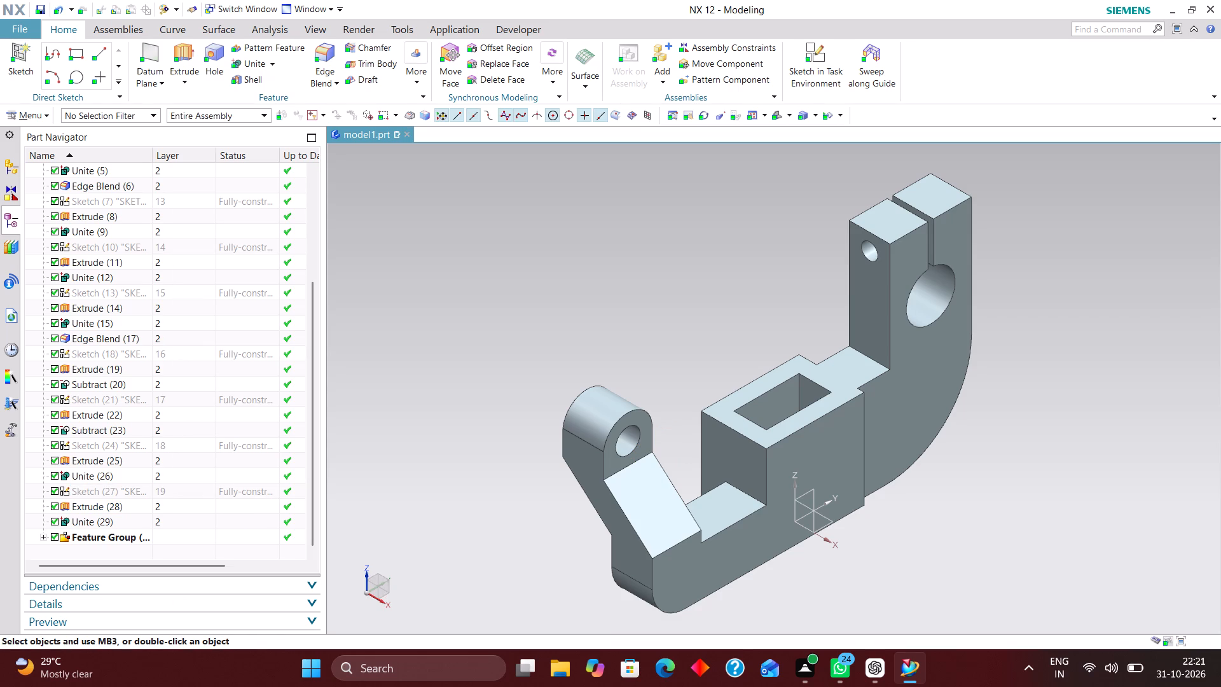
{"action": "scroll", "coordinate": [135, 491], "scroll_direction": "up", "scroll_amount": 3}
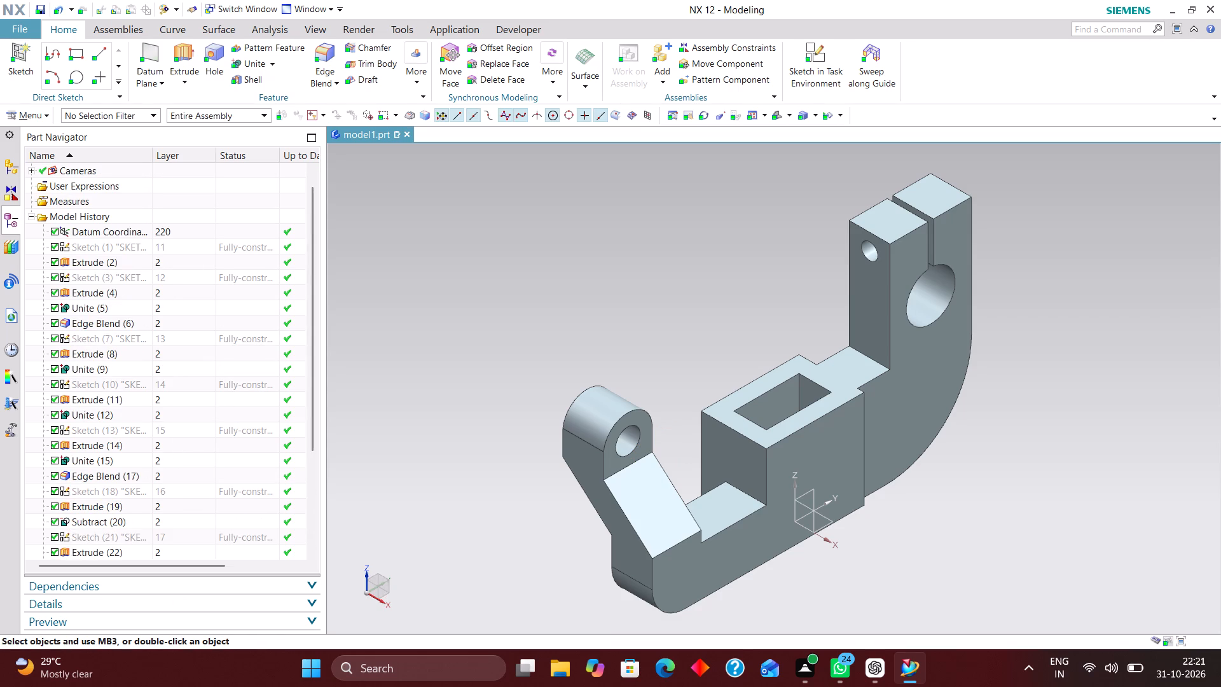
{"action": "scroll", "coordinate": [188, 350], "scroll_direction": "down", "scroll_amount": 3}
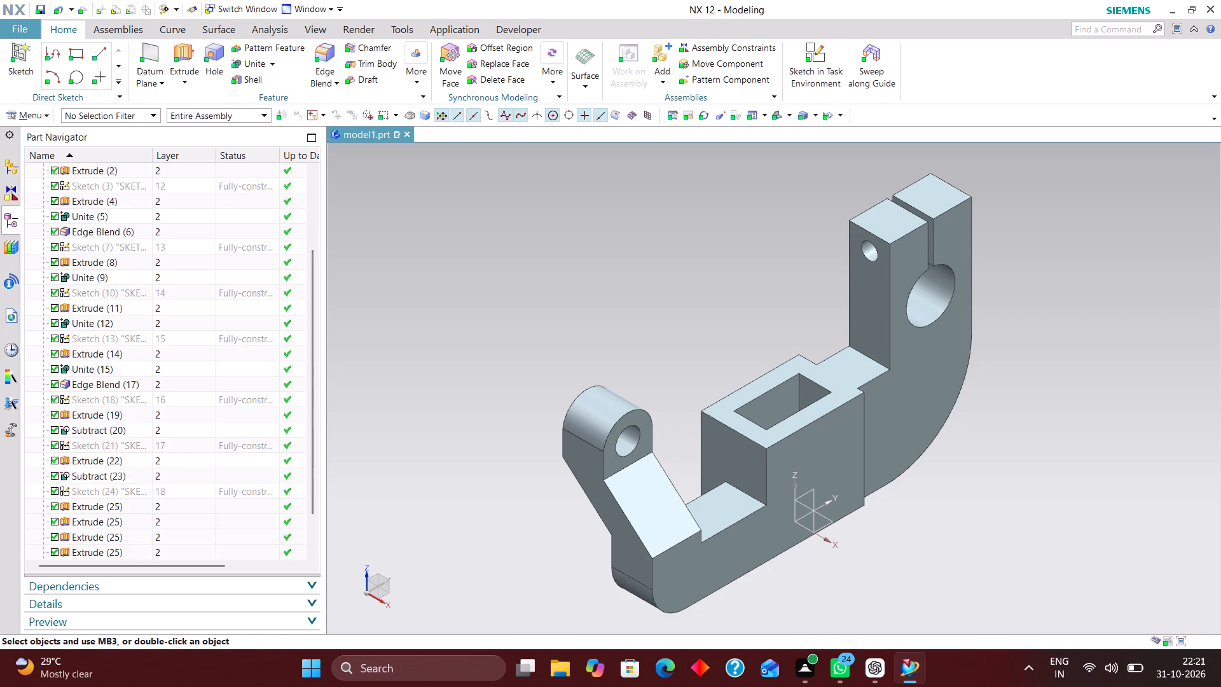
{"action": "scroll", "coordinate": [167, 350], "scroll_direction": "down", "scroll_amount": 2}
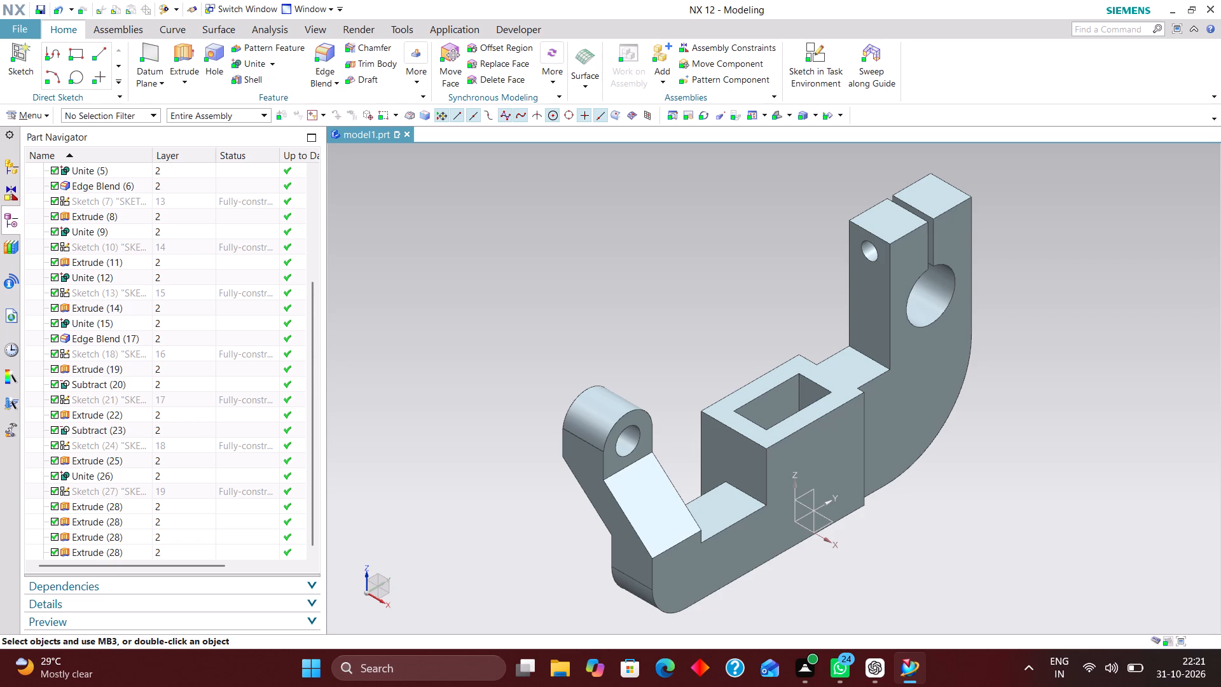
{"action": "left_click_drag", "start_coordinate": [142, 337], "coordinate": [128, 519]}
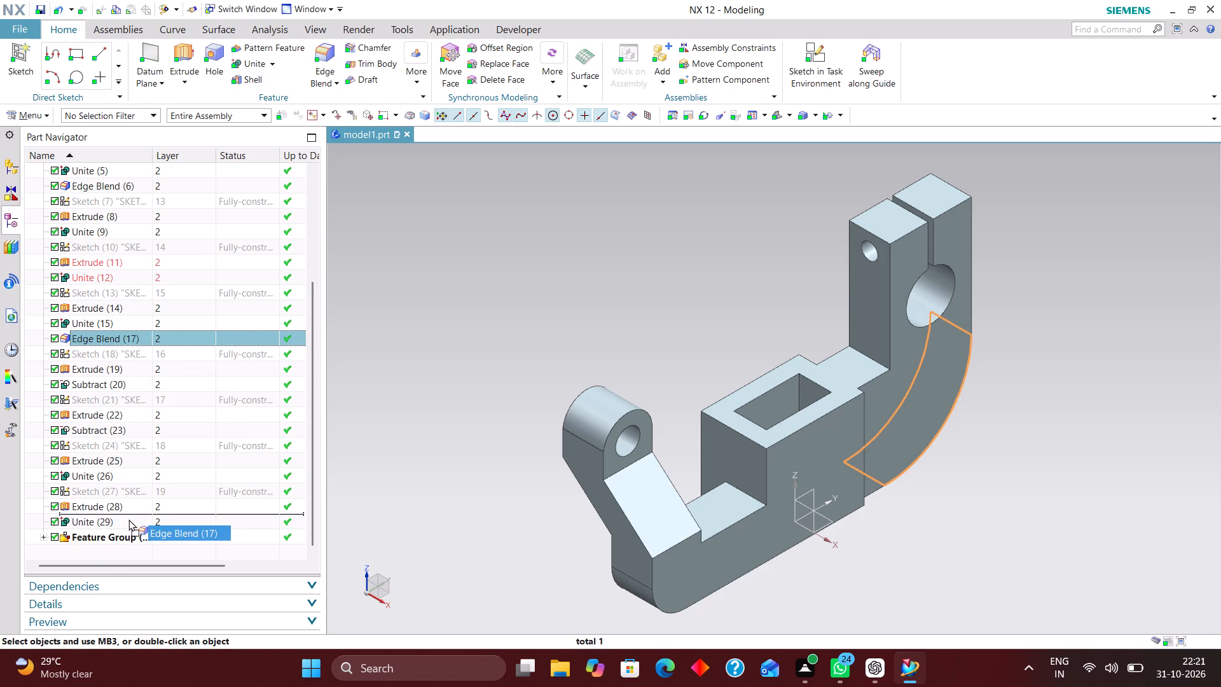
{"action": "left_click_drag", "start_coordinate": [128, 519], "coordinate": [128, 518]}
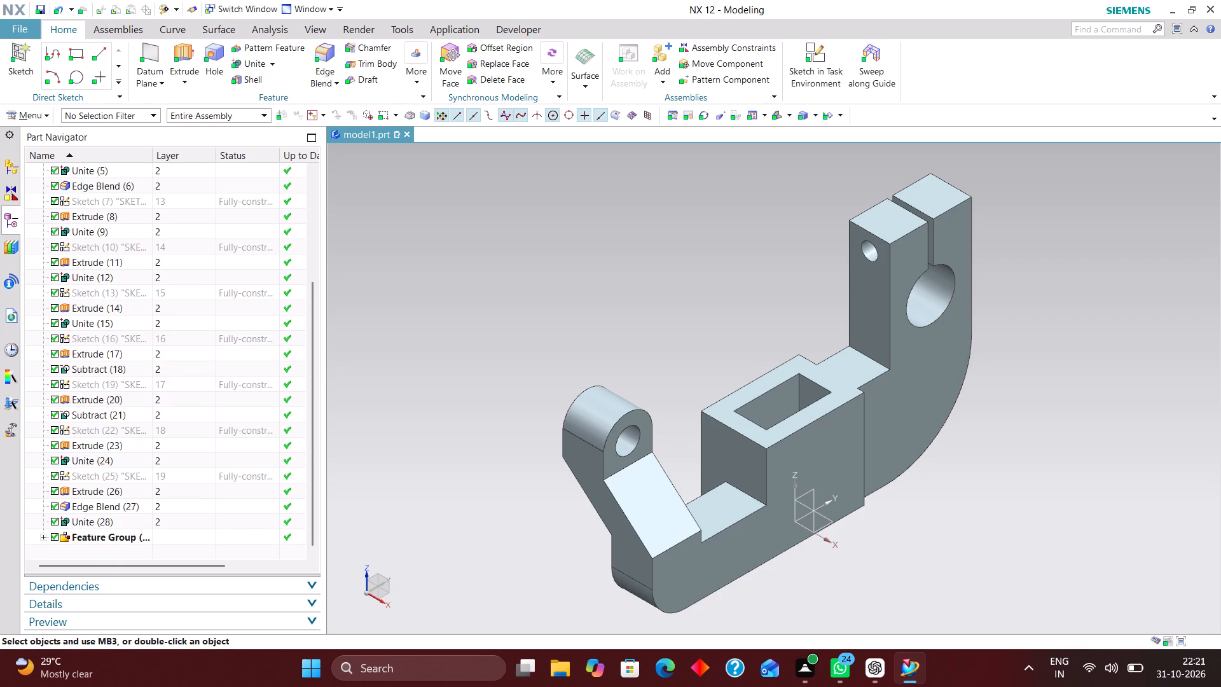
{"action": "left_click_drag", "start_coordinate": [128, 520], "coordinate": [127, 505]}
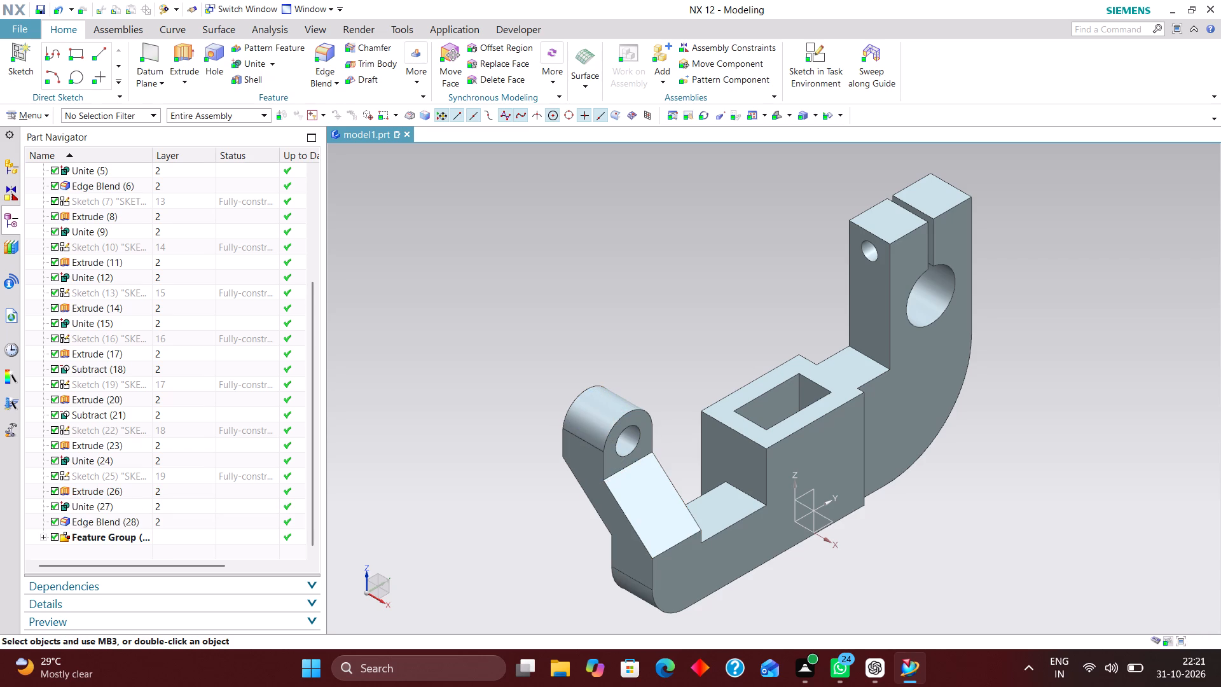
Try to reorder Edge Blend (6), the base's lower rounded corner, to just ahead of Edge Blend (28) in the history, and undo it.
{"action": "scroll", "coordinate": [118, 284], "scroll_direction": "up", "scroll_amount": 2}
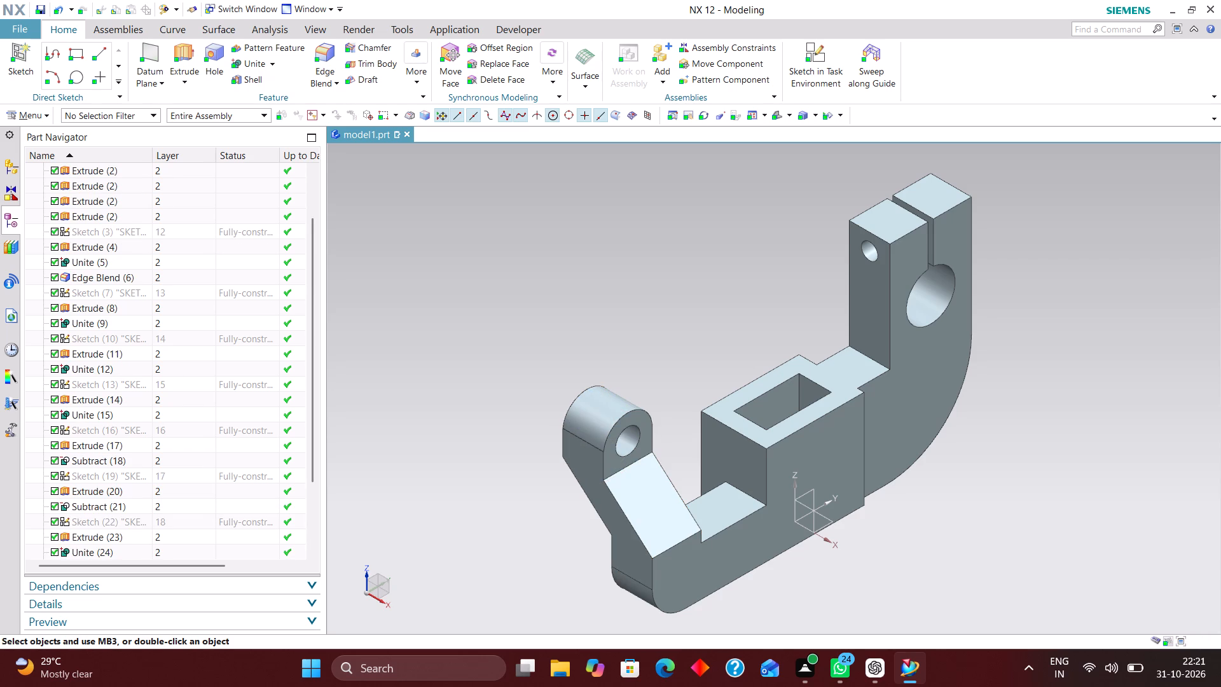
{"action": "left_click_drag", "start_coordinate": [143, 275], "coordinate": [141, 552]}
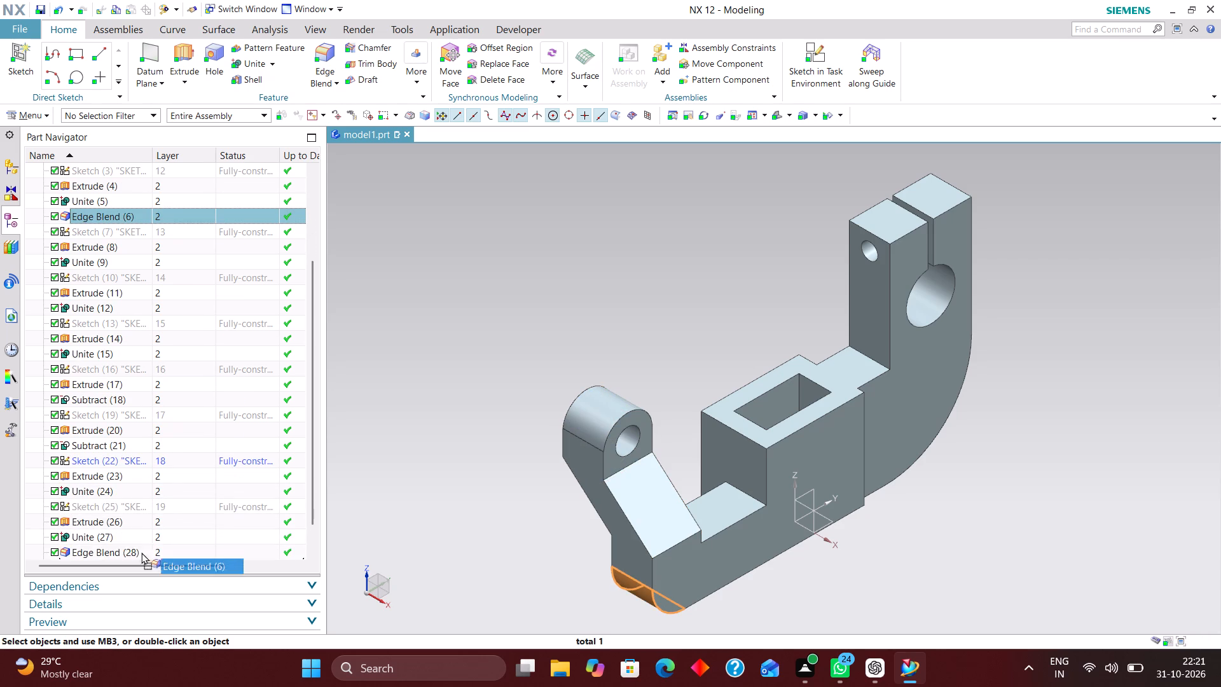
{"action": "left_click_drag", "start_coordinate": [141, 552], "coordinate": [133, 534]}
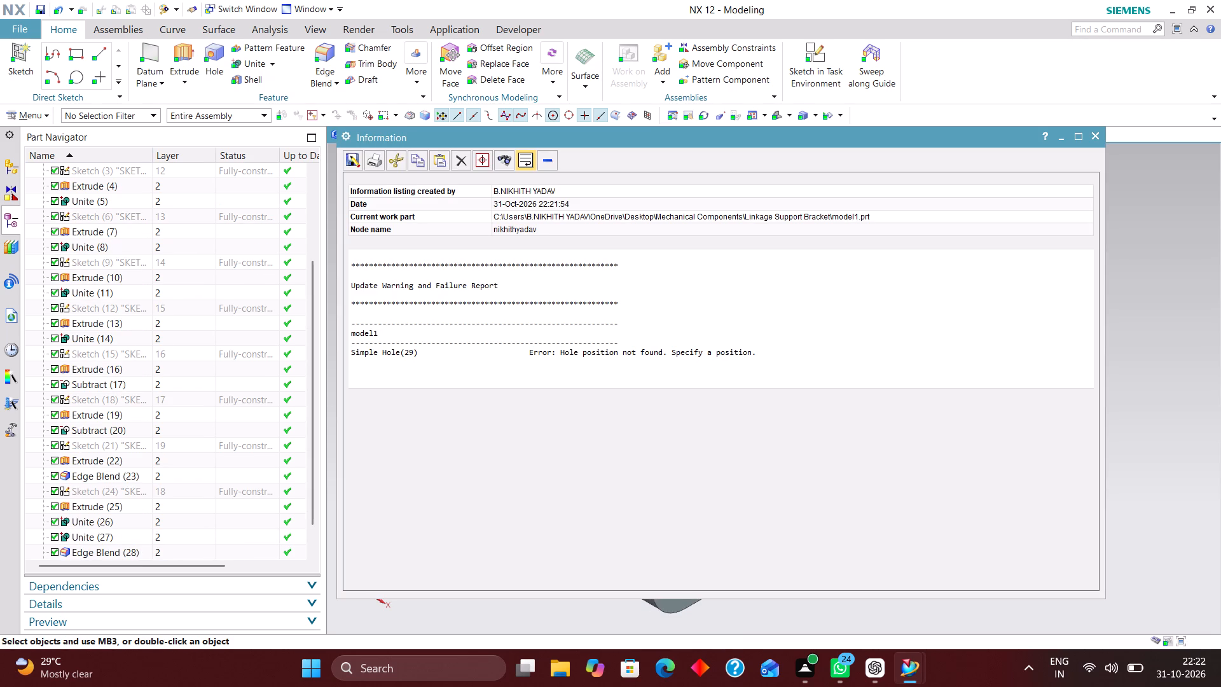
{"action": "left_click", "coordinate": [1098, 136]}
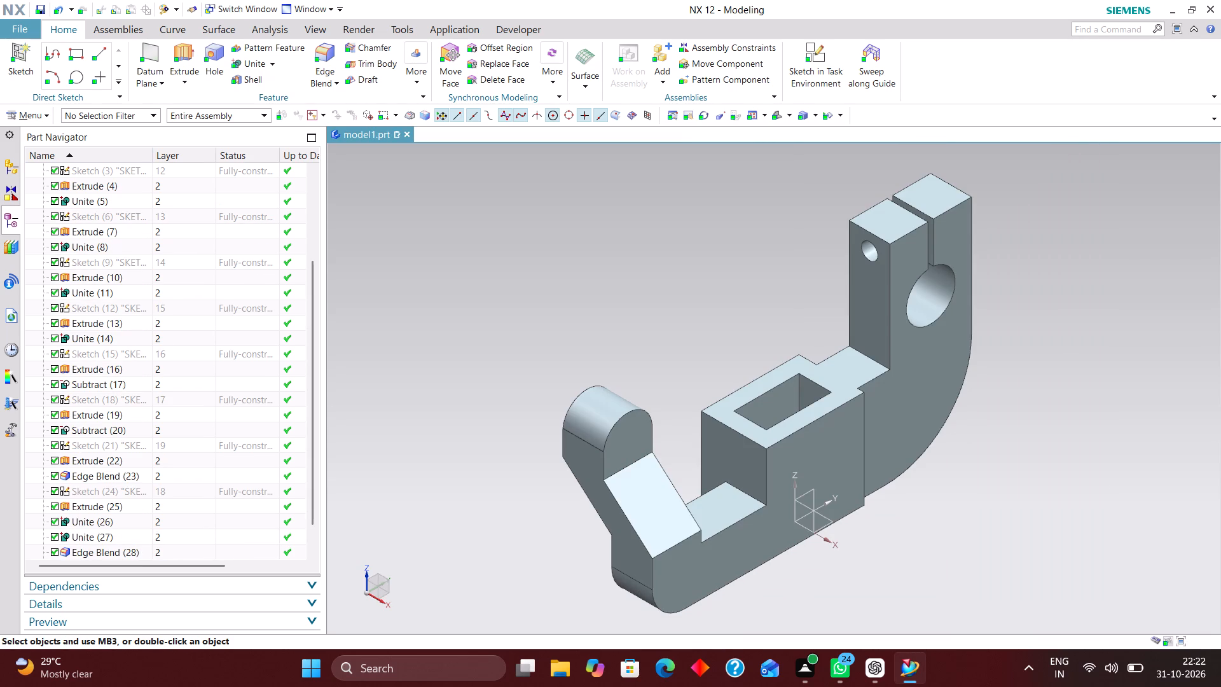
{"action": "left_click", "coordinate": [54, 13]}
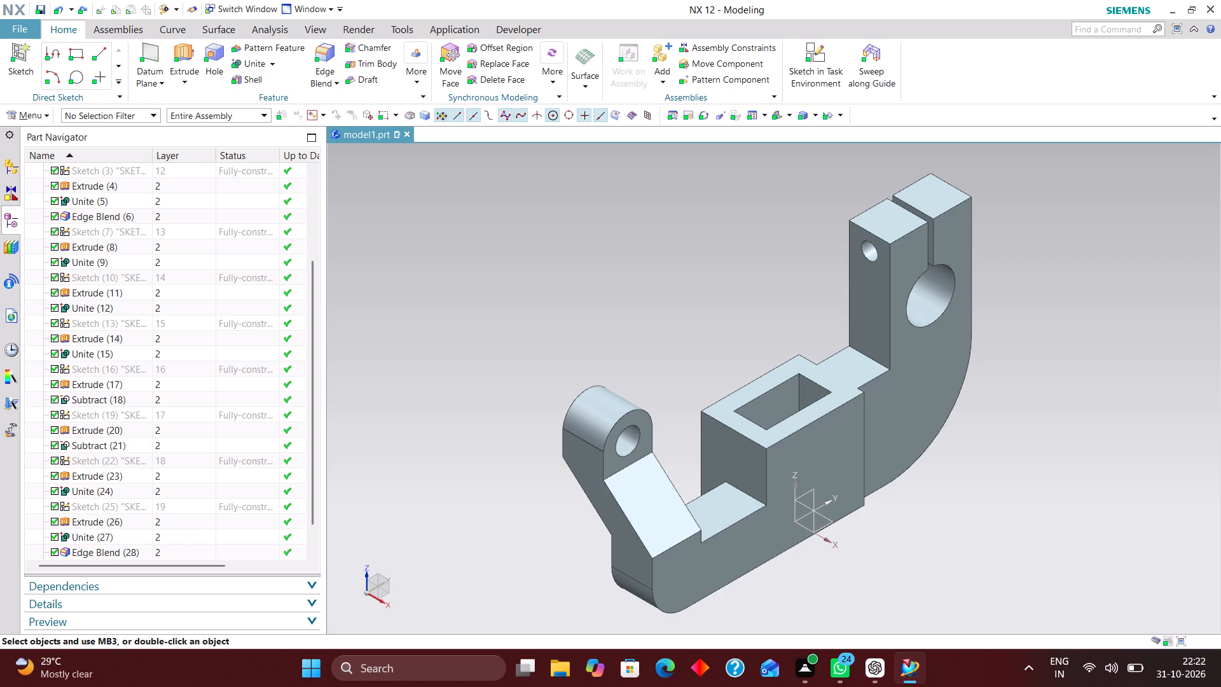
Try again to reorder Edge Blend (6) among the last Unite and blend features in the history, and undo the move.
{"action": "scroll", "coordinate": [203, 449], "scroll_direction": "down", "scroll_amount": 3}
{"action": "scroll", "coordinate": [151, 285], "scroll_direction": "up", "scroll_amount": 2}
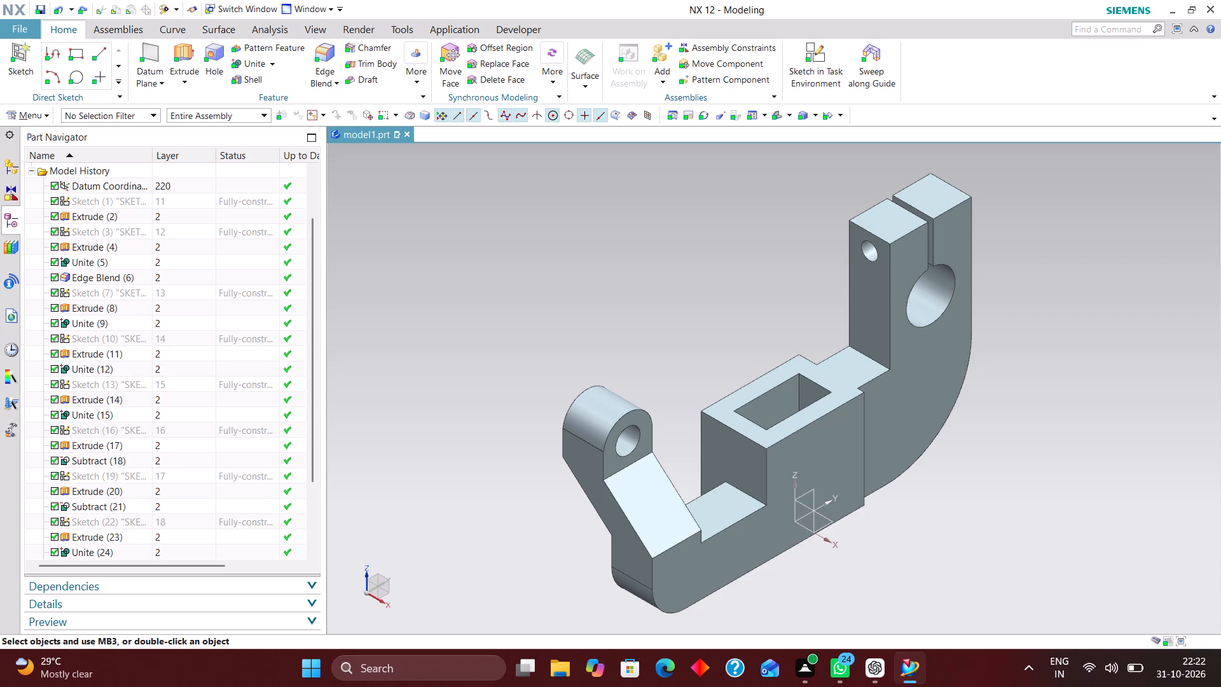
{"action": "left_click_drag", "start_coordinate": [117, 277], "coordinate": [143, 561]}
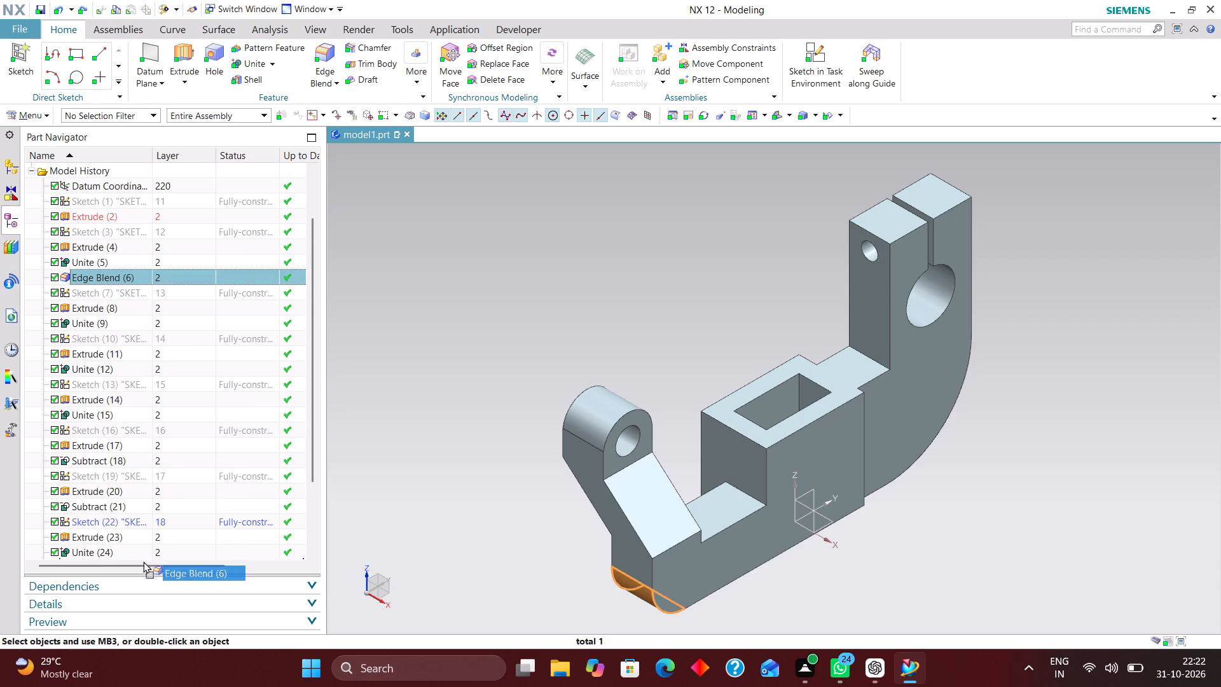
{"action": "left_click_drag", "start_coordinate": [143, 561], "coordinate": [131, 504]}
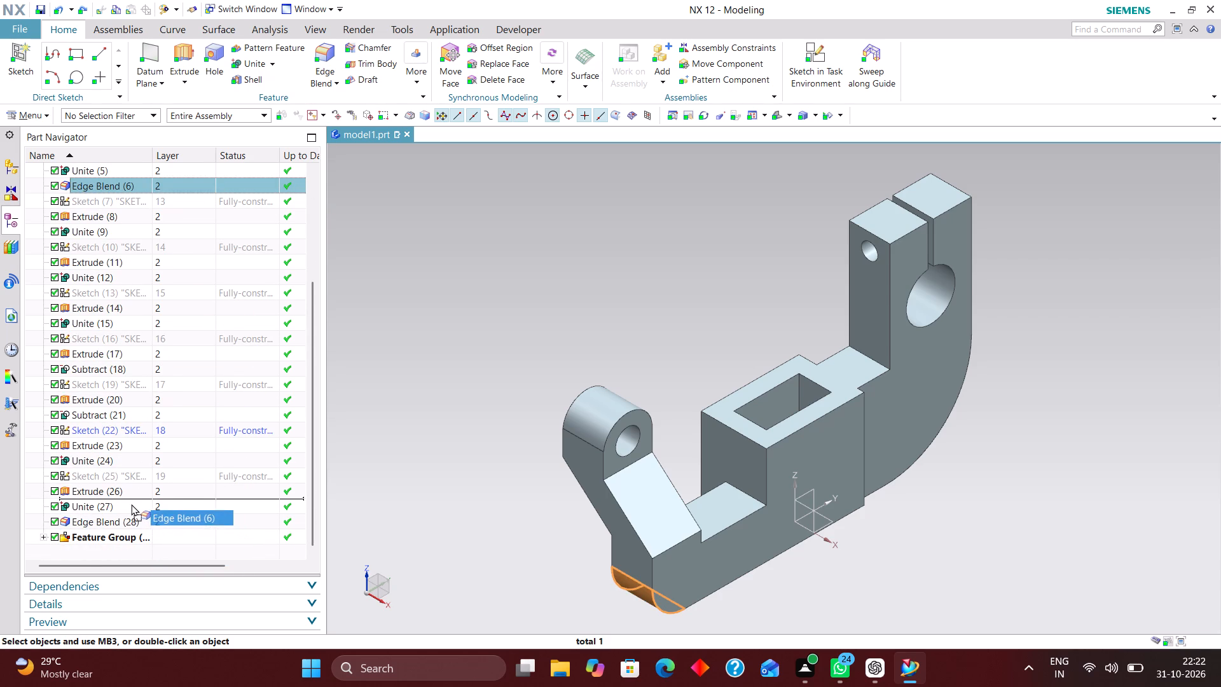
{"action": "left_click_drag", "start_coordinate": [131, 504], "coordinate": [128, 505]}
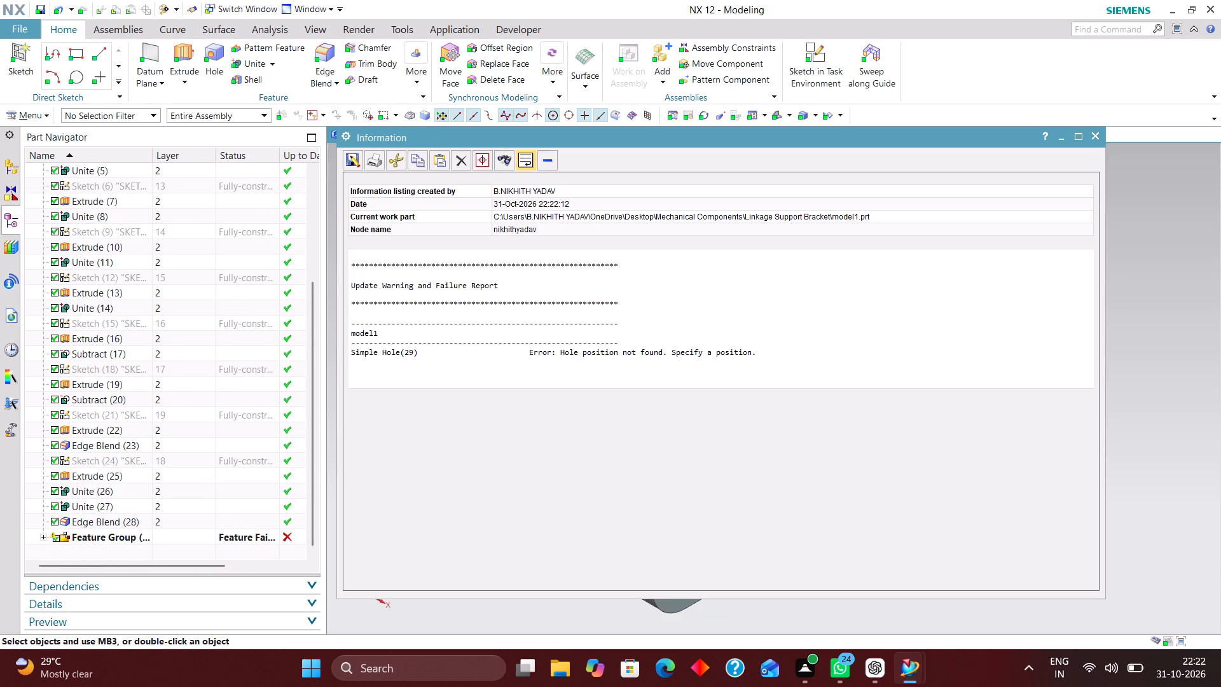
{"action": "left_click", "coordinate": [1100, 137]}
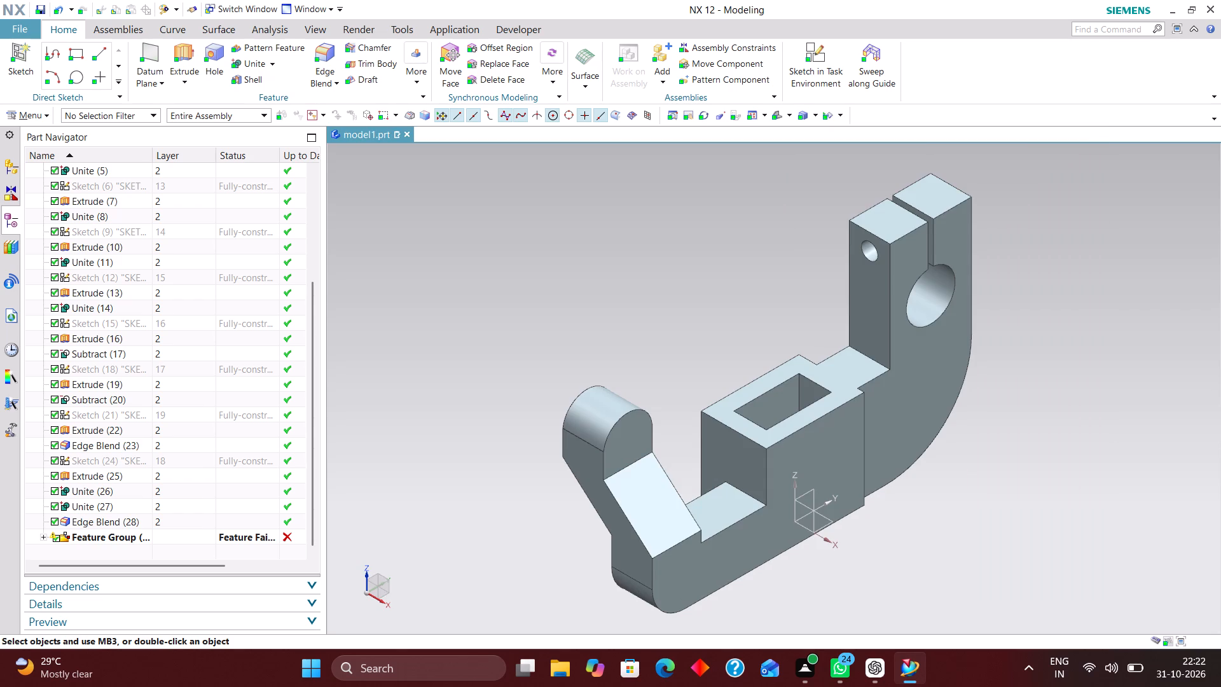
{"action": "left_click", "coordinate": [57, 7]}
Delete Edge Blend (6), the rounded lower corner at the base's arm end, from the model history.
{"action": "scroll", "coordinate": [106, 382], "scroll_direction": "down", "scroll_amount": 4}
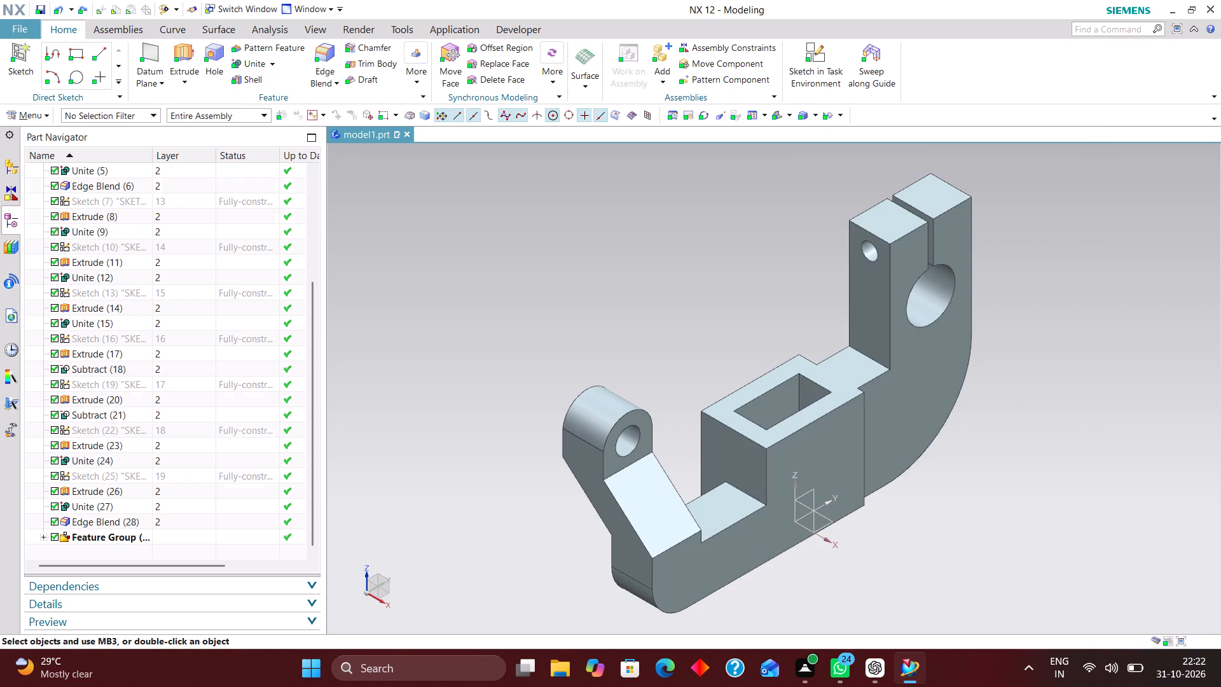
{"action": "scroll", "coordinate": [99, 391], "scroll_direction": "up", "scroll_amount": 7}
{"action": "left_click", "coordinate": [135, 340]}
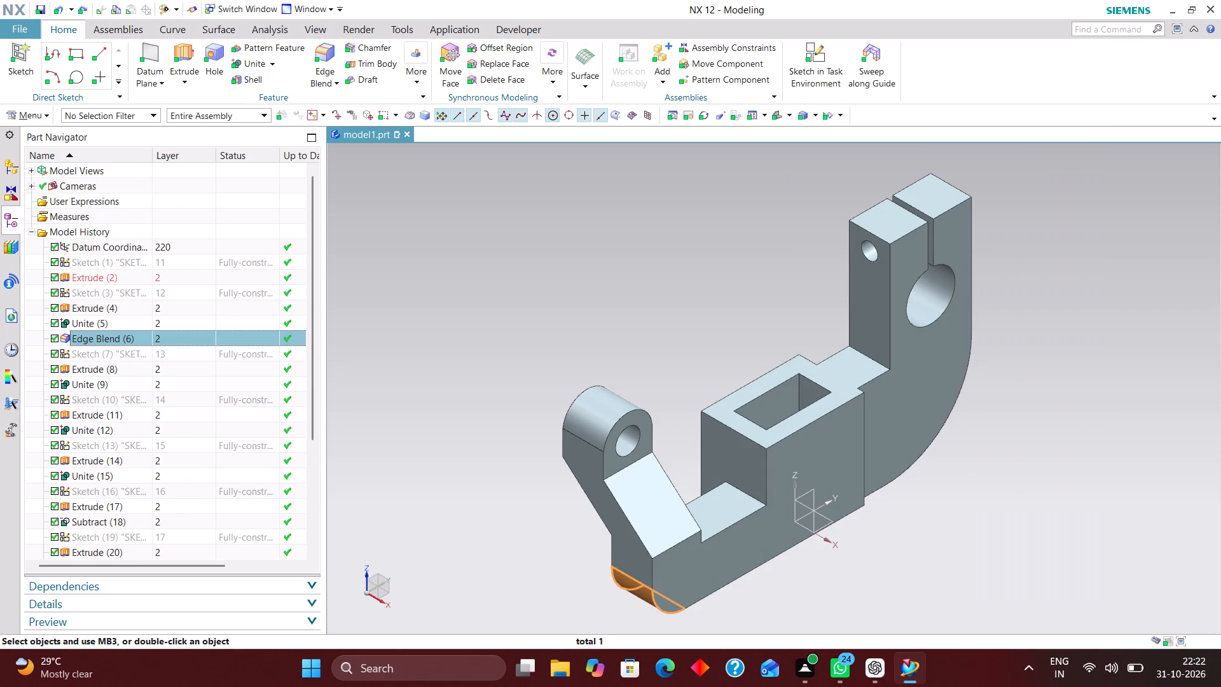
{"action": "right_click", "coordinate": [133, 339]}
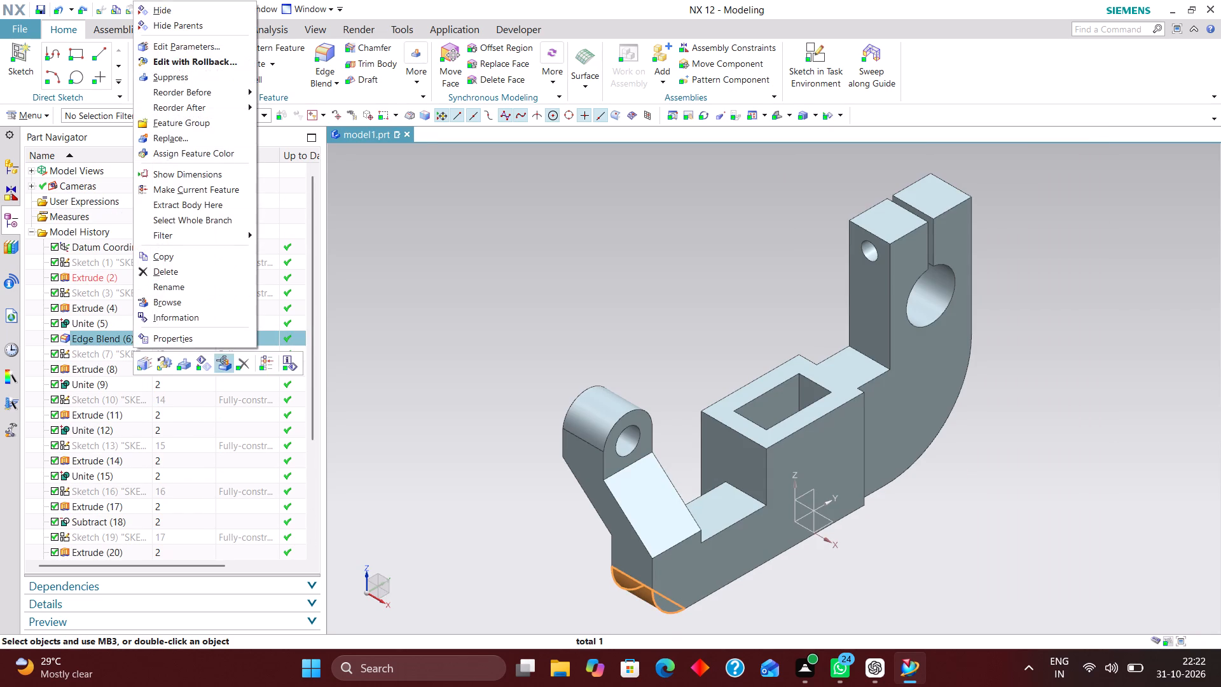
{"action": "left_click", "coordinate": [237, 365]}
{"action": "left_click", "coordinate": [396, 191]}
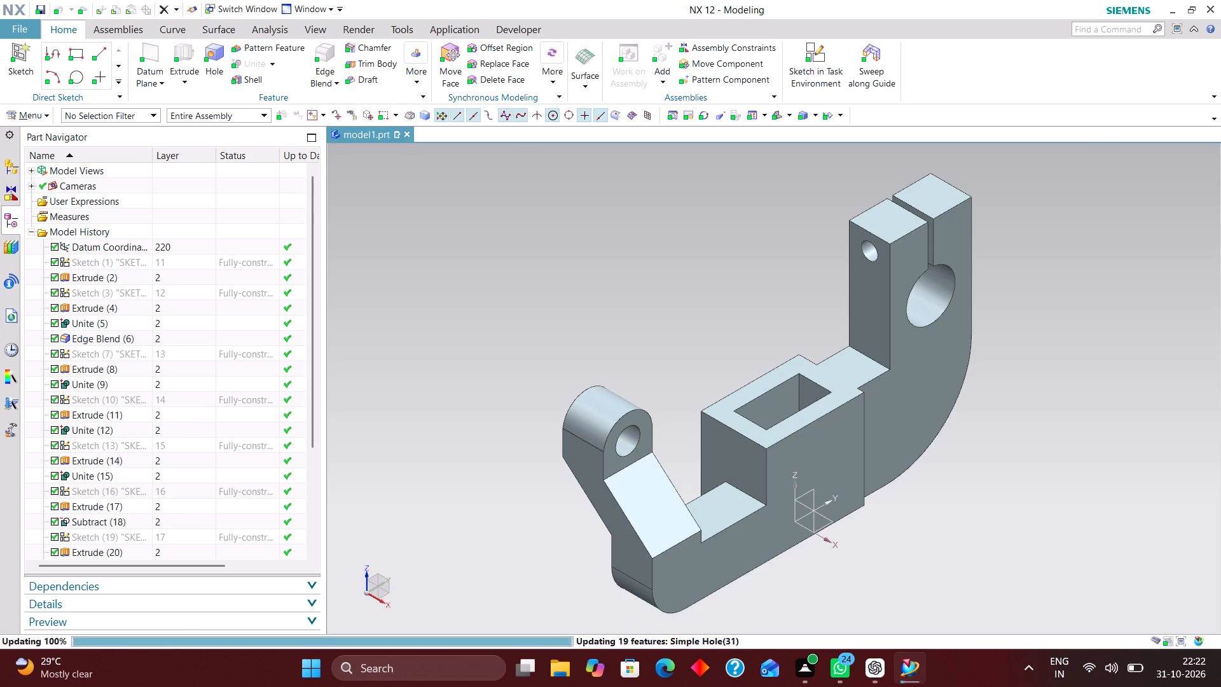
{"action": "left_click", "coordinate": [1097, 134]}
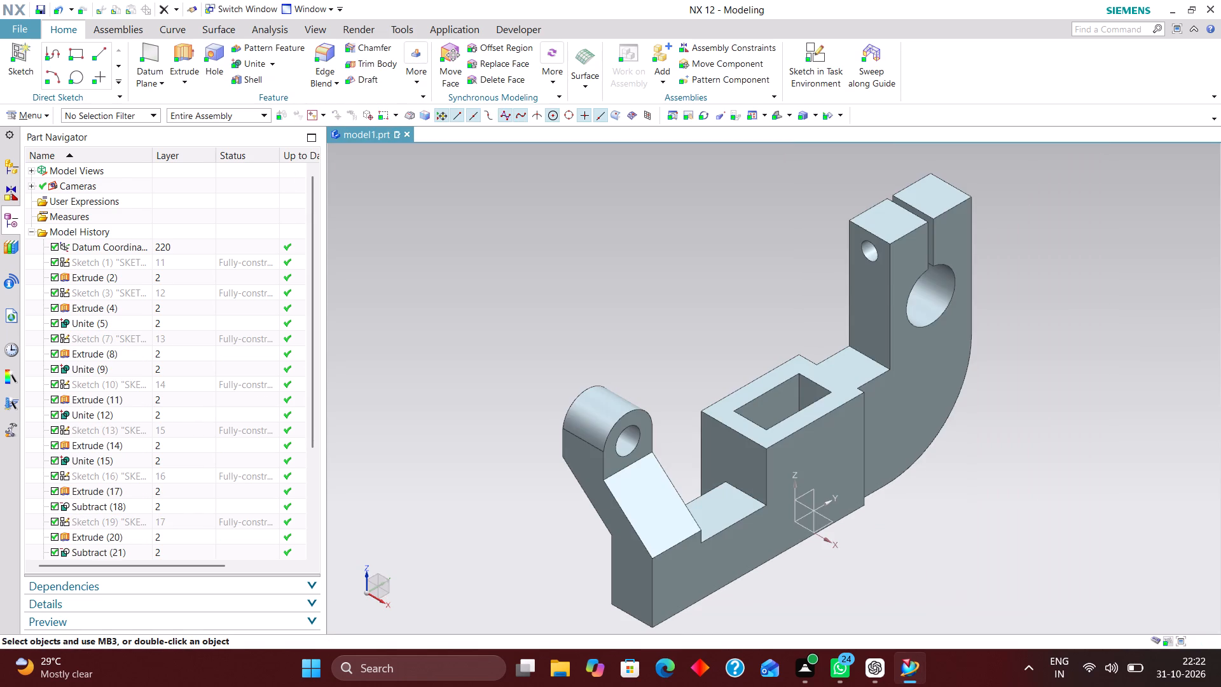
Apply a 12 mm circular Edge Blend to the base's lower end edge beneath the angled arm.
{"action": "scroll", "coordinate": [625, 364], "scroll_direction": "down", "scroll_amount": 1}
{"action": "scroll", "coordinate": [666, 584], "scroll_direction": "up", "scroll_amount": 1}
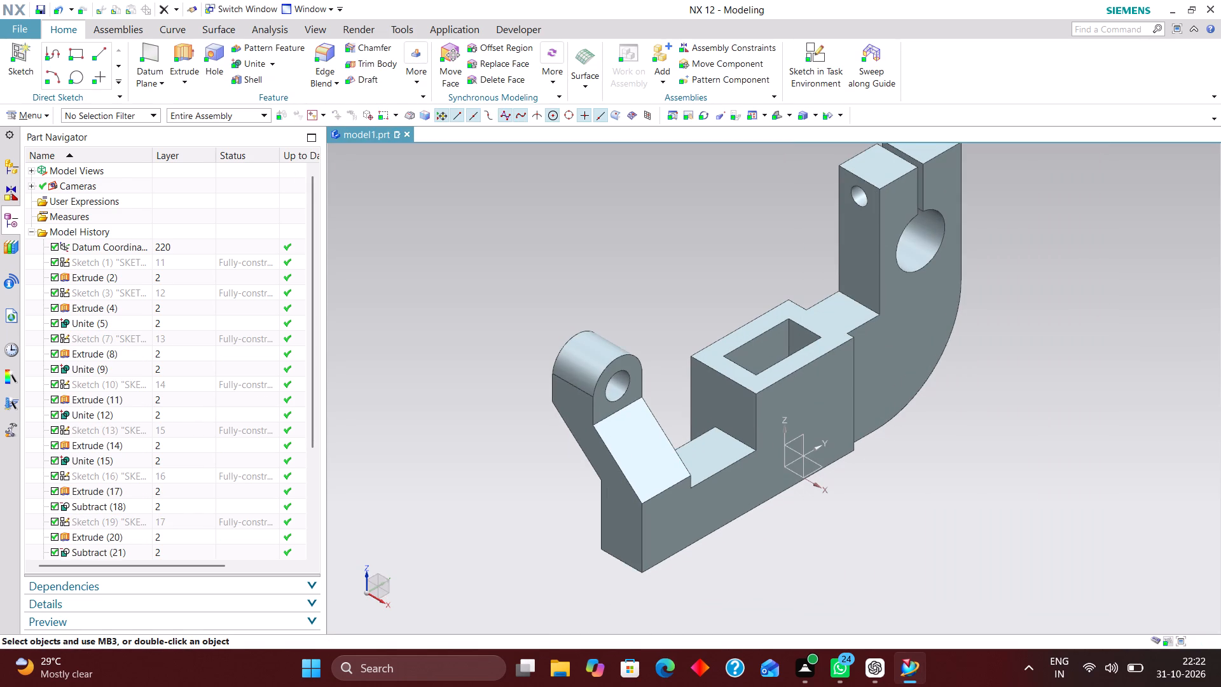
{"action": "left_click", "coordinate": [327, 63]}
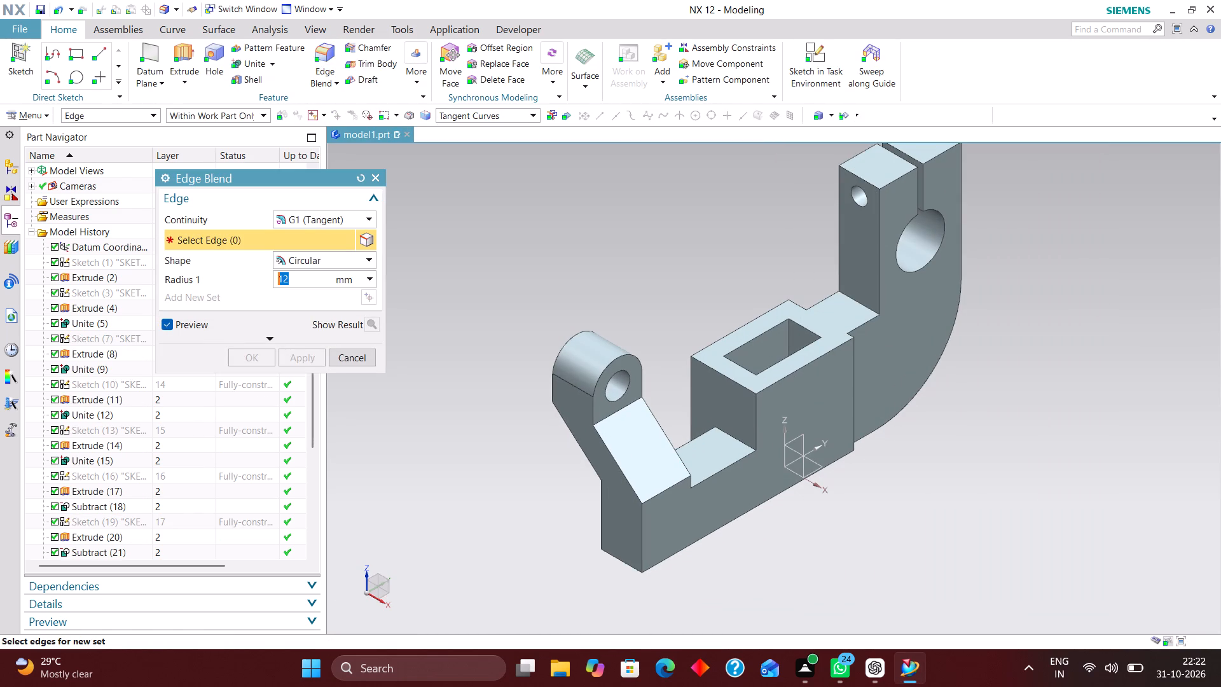
{"action": "scroll", "coordinate": [621, 568], "scroll_direction": "up", "scroll_amount": 2}
{"action": "left_click", "coordinate": [623, 562]}
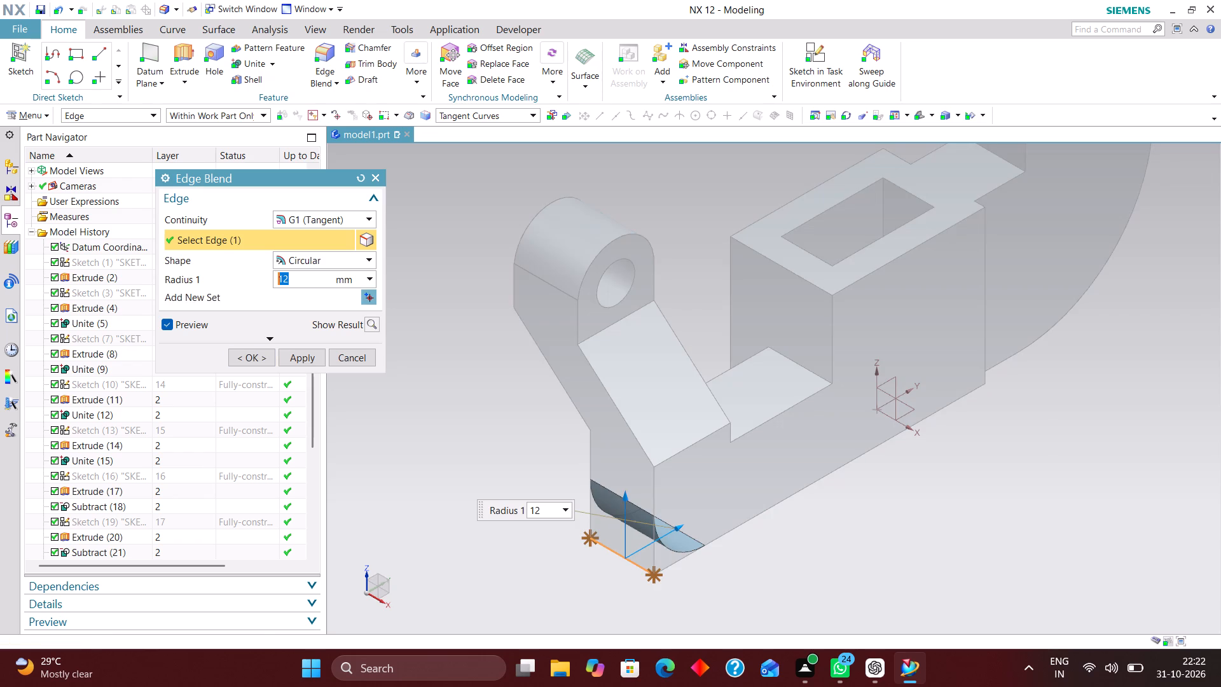
{"action": "left_click", "coordinate": [256, 359]}
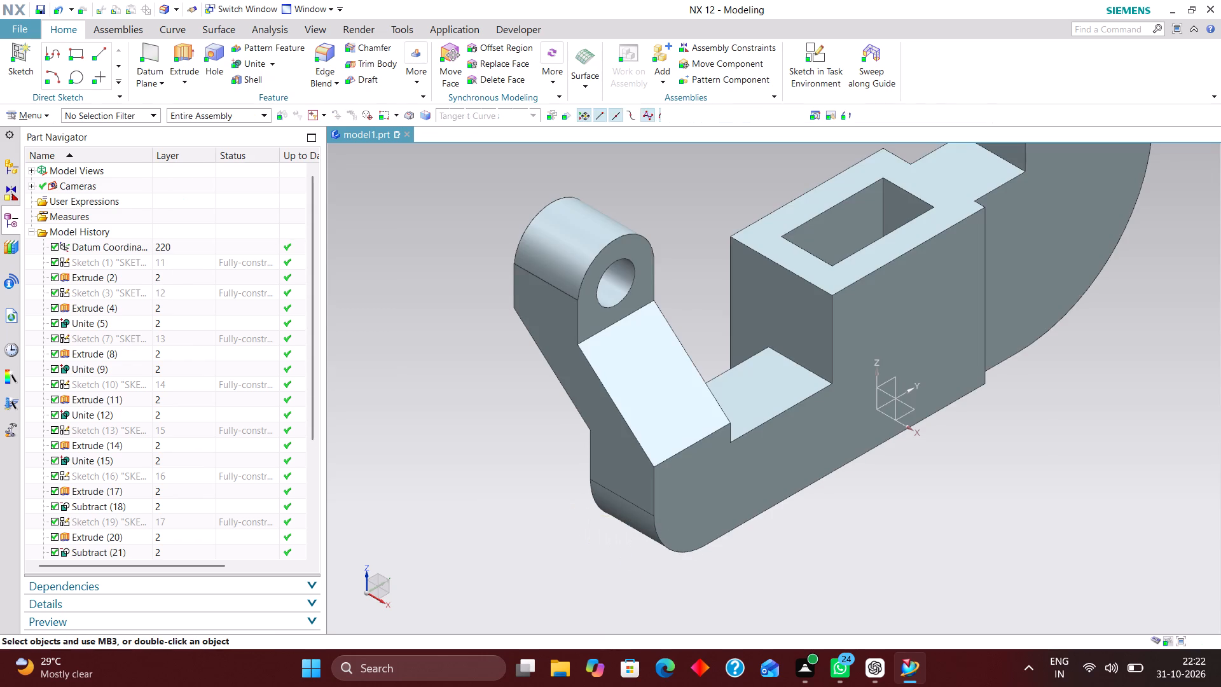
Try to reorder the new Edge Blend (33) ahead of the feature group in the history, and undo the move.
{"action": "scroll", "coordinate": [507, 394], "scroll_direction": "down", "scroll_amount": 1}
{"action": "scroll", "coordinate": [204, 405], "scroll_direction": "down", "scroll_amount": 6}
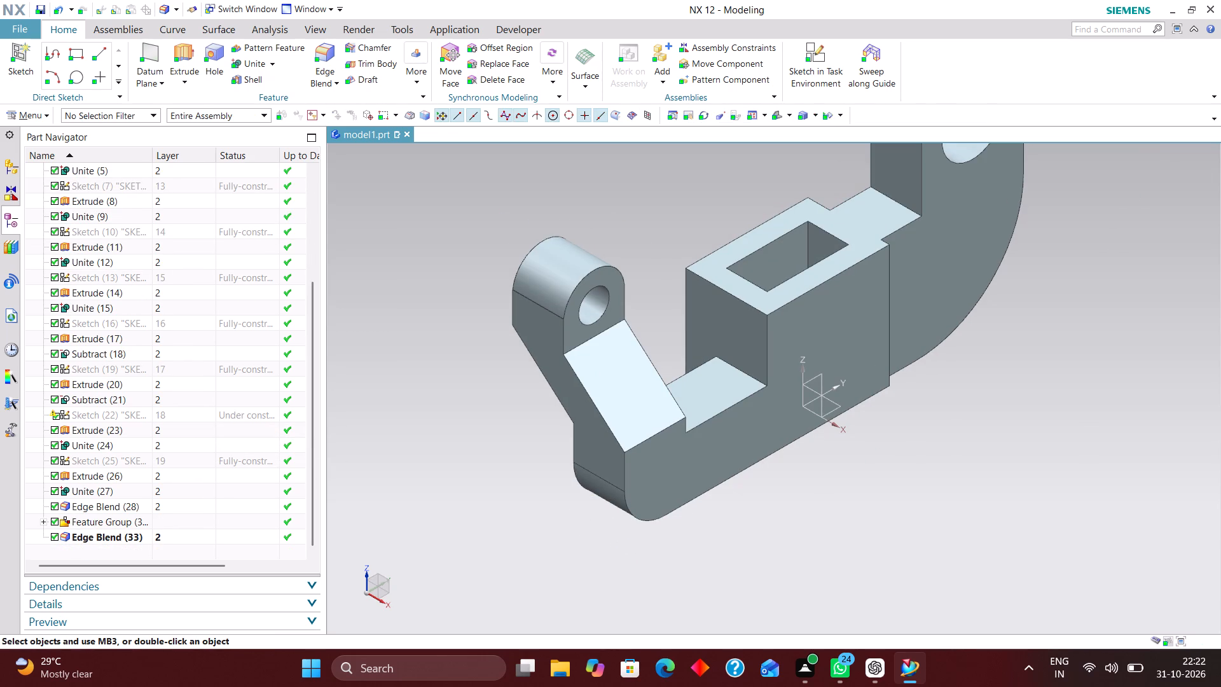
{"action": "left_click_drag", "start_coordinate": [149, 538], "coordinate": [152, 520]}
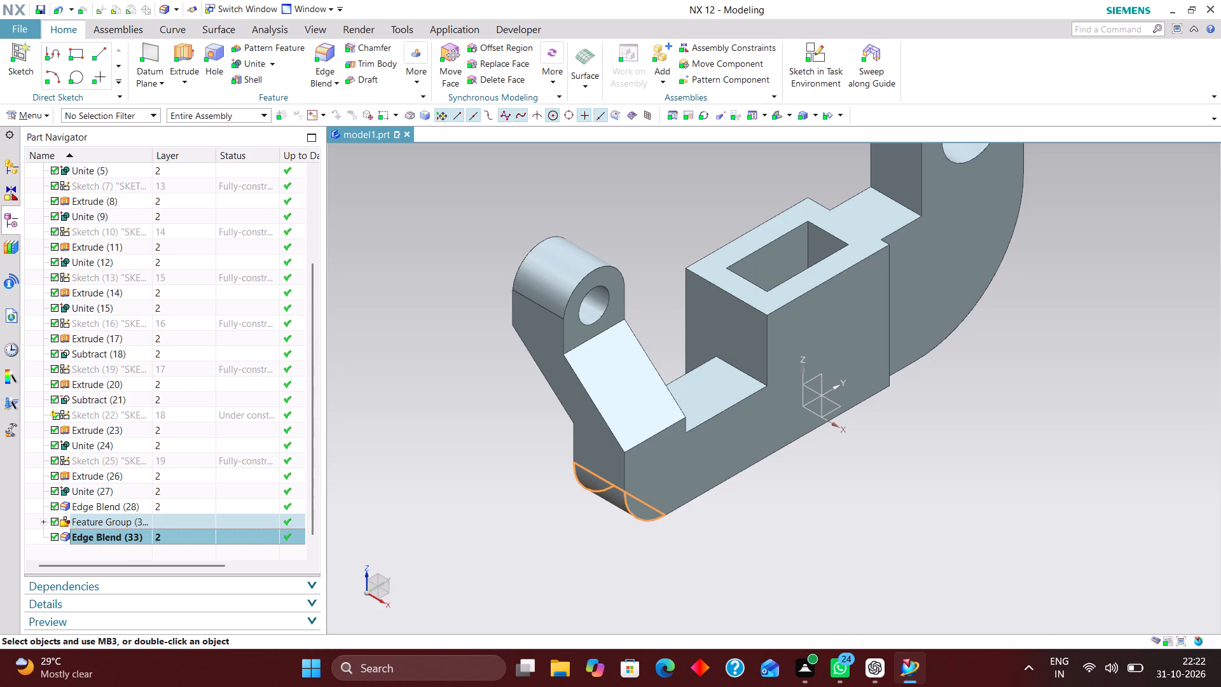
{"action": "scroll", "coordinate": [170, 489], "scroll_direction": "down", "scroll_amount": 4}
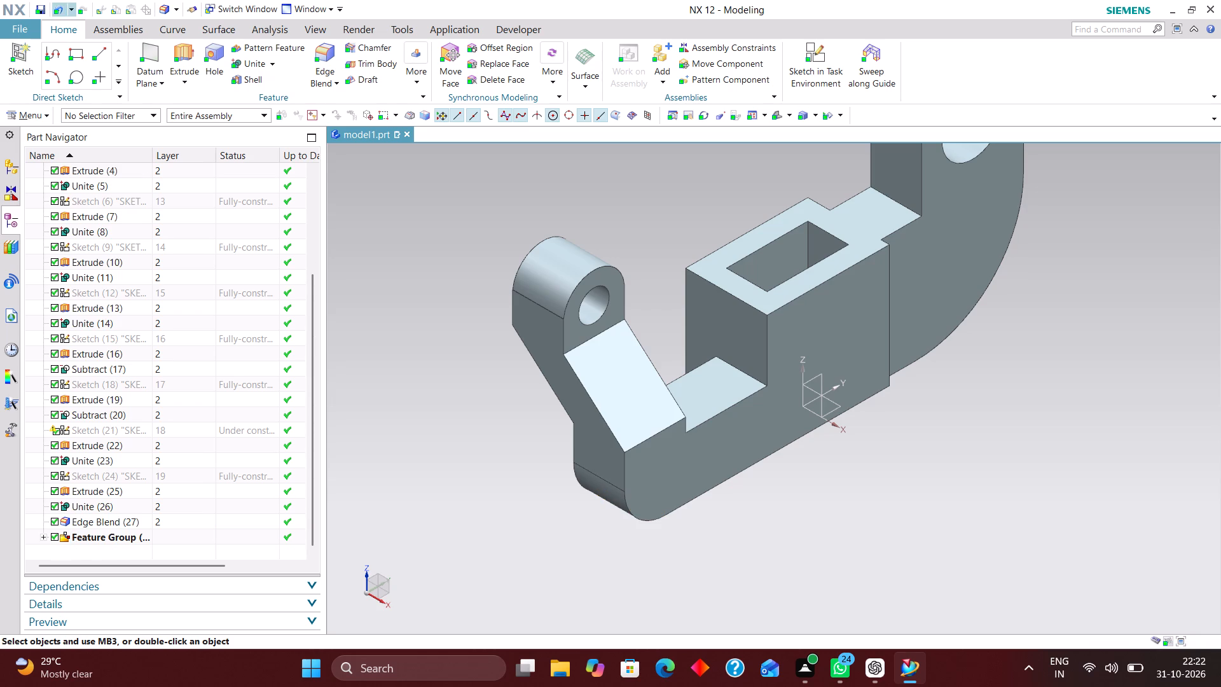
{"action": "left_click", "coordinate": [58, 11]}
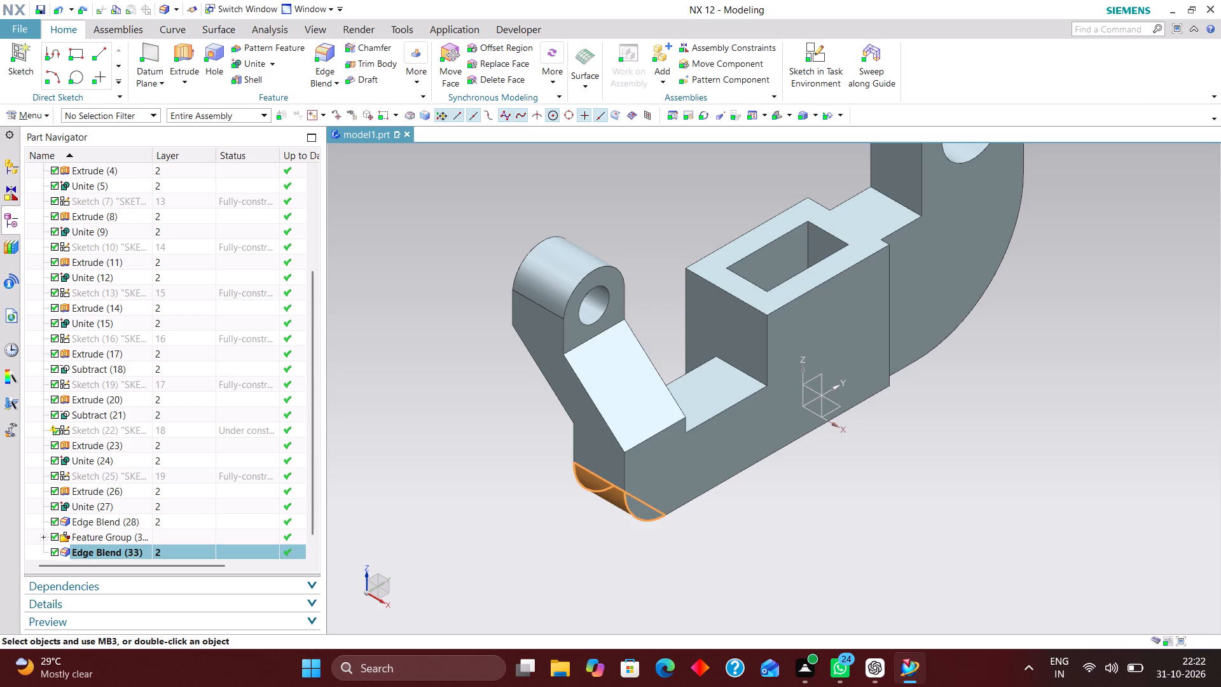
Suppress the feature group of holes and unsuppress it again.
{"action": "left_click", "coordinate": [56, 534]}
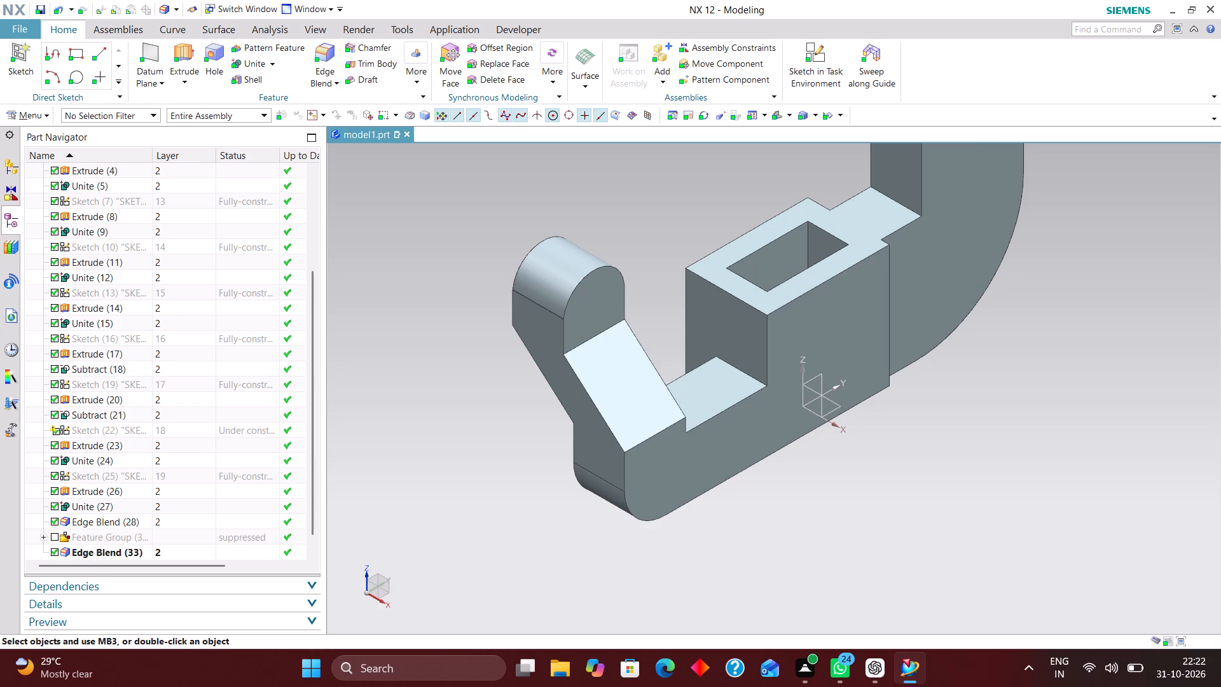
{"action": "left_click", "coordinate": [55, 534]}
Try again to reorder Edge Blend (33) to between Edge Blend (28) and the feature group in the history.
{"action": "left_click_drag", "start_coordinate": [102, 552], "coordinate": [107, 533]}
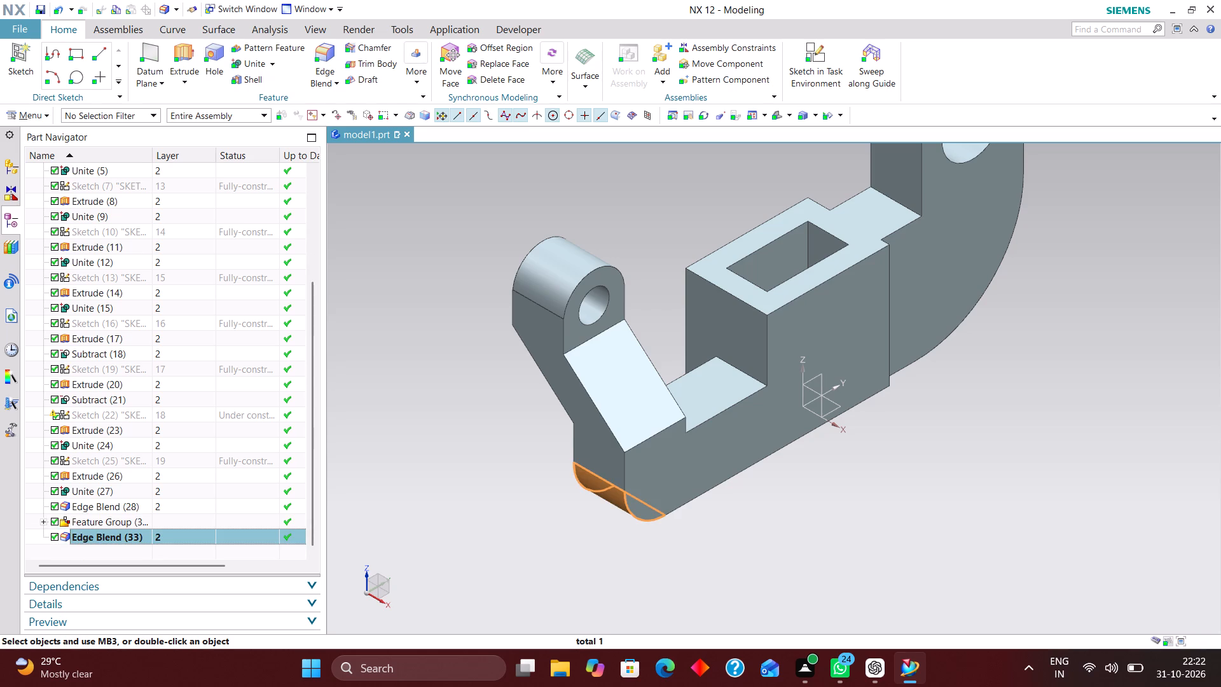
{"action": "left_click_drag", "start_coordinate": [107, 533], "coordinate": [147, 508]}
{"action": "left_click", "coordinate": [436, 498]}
Reorient the bracket to another pictorial view and examine the whole part and its model history.
{"action": "scroll", "coordinate": [170, 482], "scroll_direction": "up", "scroll_amount": 5}
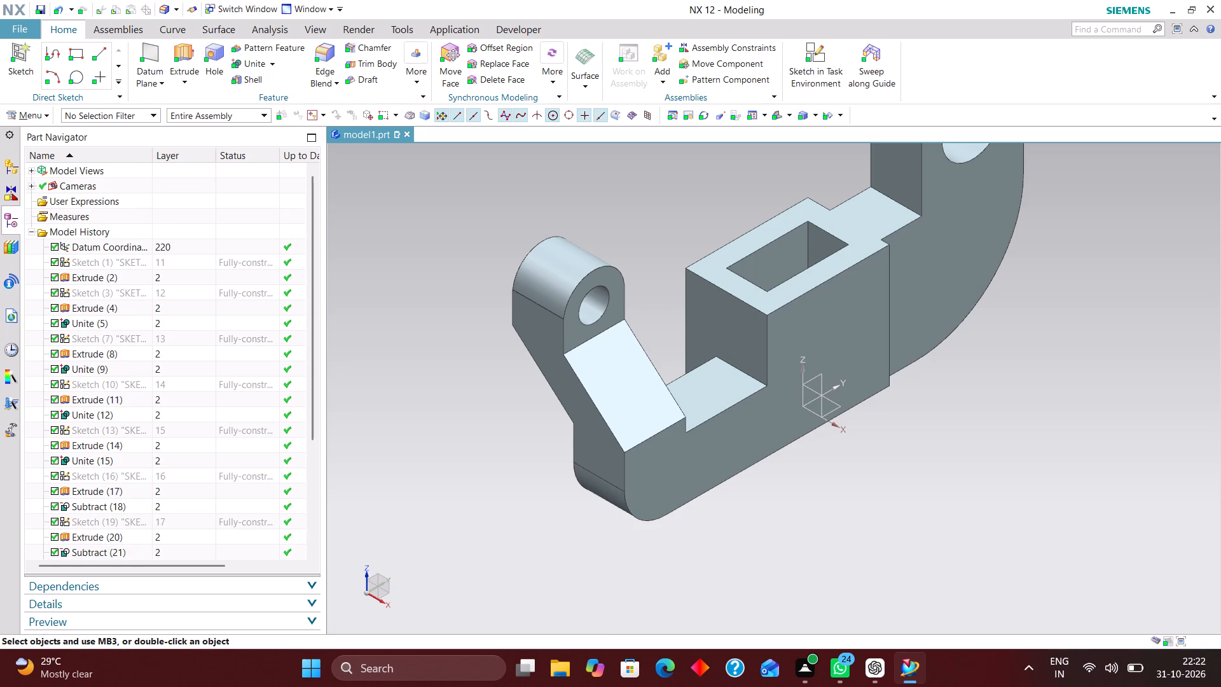
{"action": "scroll", "coordinate": [425, 482], "scroll_direction": "down", "scroll_amount": 4}
{"action": "scroll", "coordinate": [731, 468], "scroll_direction": "down", "scroll_amount": 1}
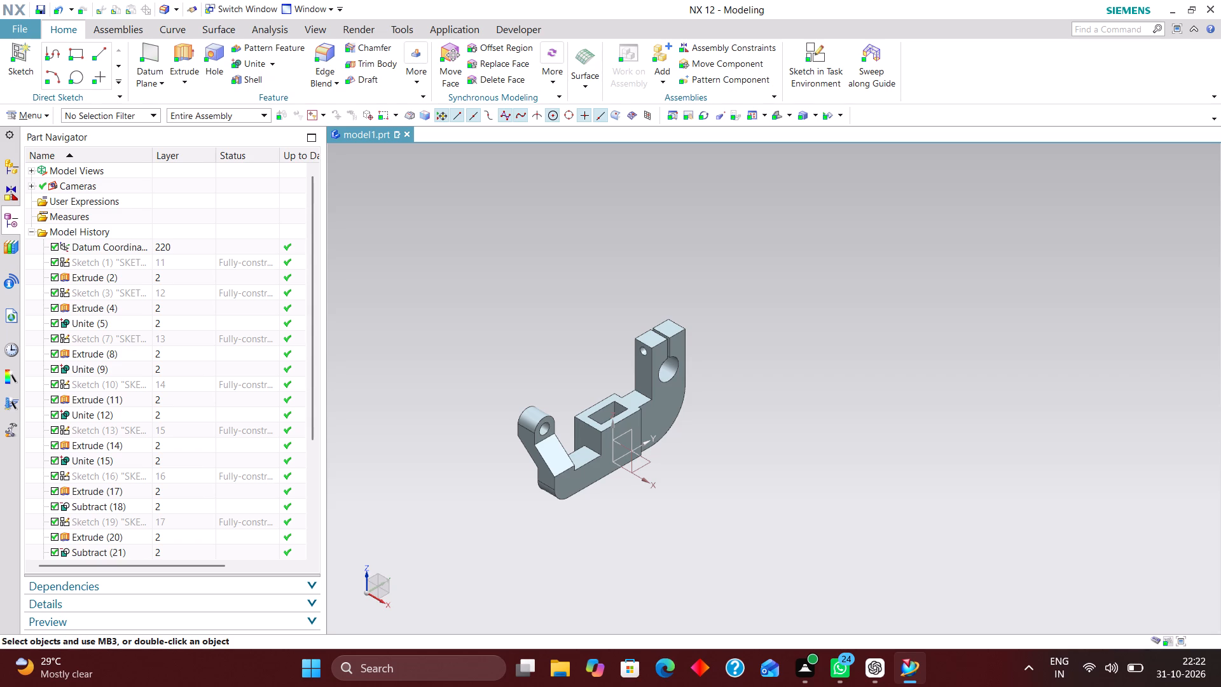
{"action": "left_click", "coordinate": [776, 113]}
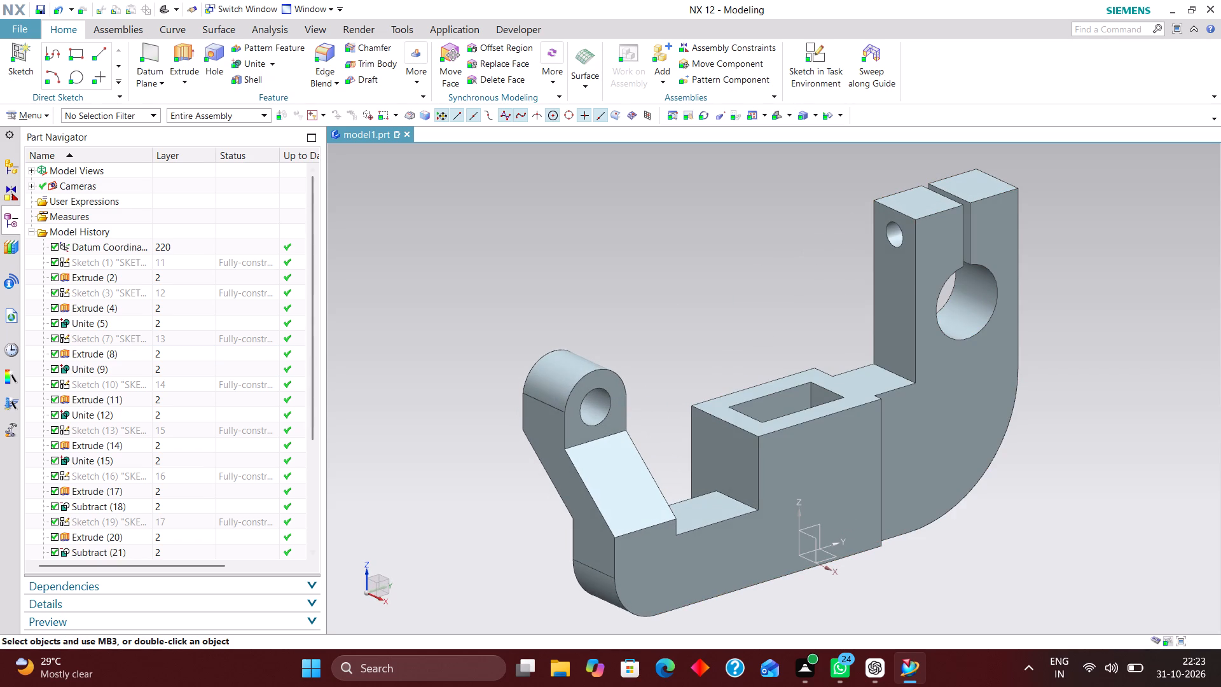
{"action": "scroll", "coordinate": [199, 341], "scroll_direction": "down", "scroll_amount": 6}
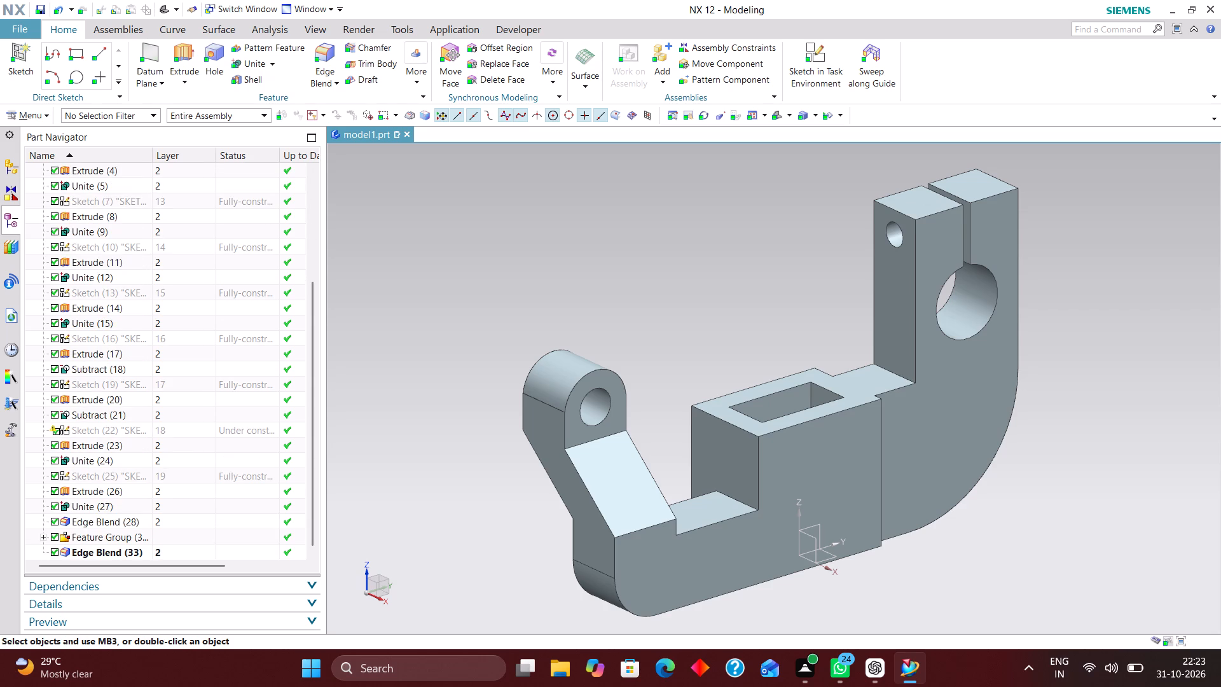
{"action": "scroll", "coordinate": [196, 457], "scroll_direction": "up", "scroll_amount": 4}
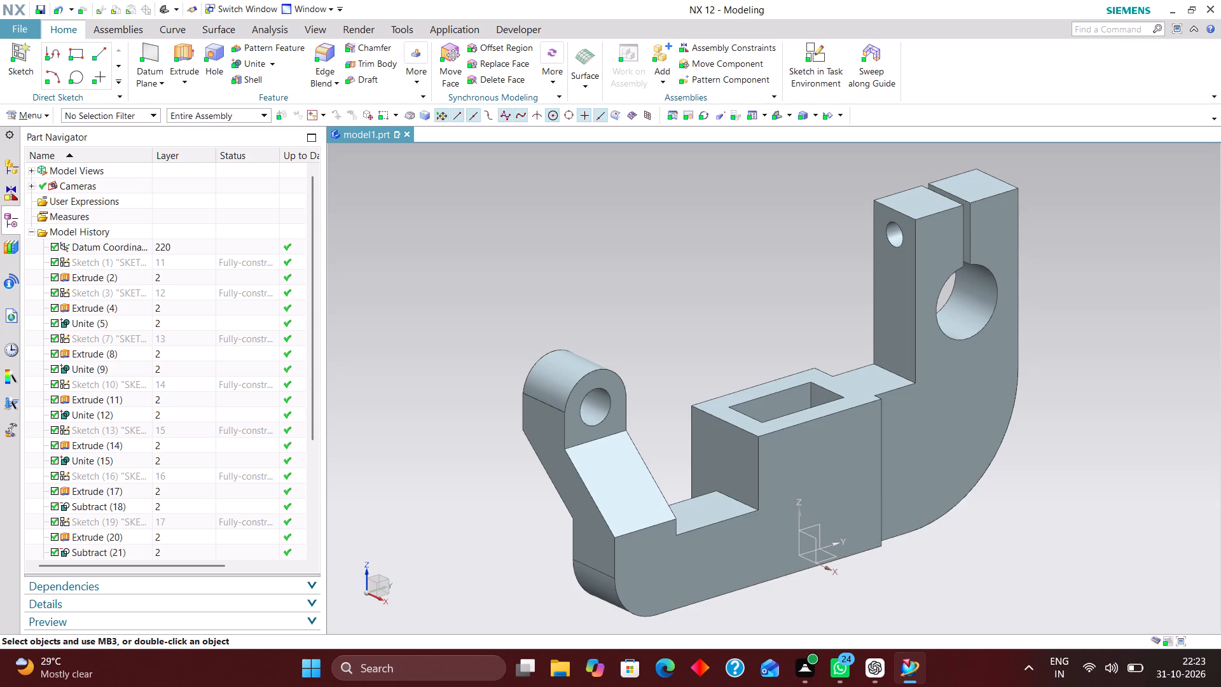
{"action": "scroll", "coordinate": [576, 284], "scroll_direction": "down", "scroll_amount": 1}
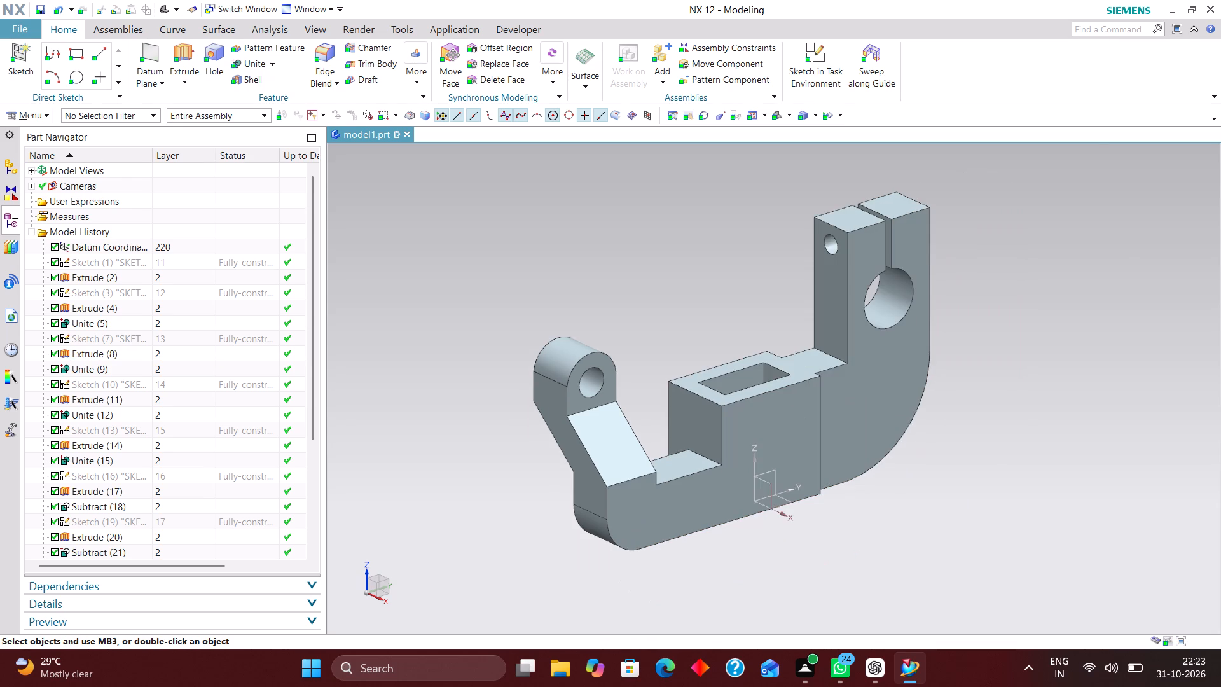
{"action": "scroll", "coordinate": [577, 286], "scroll_direction": "up", "scroll_amount": 2}
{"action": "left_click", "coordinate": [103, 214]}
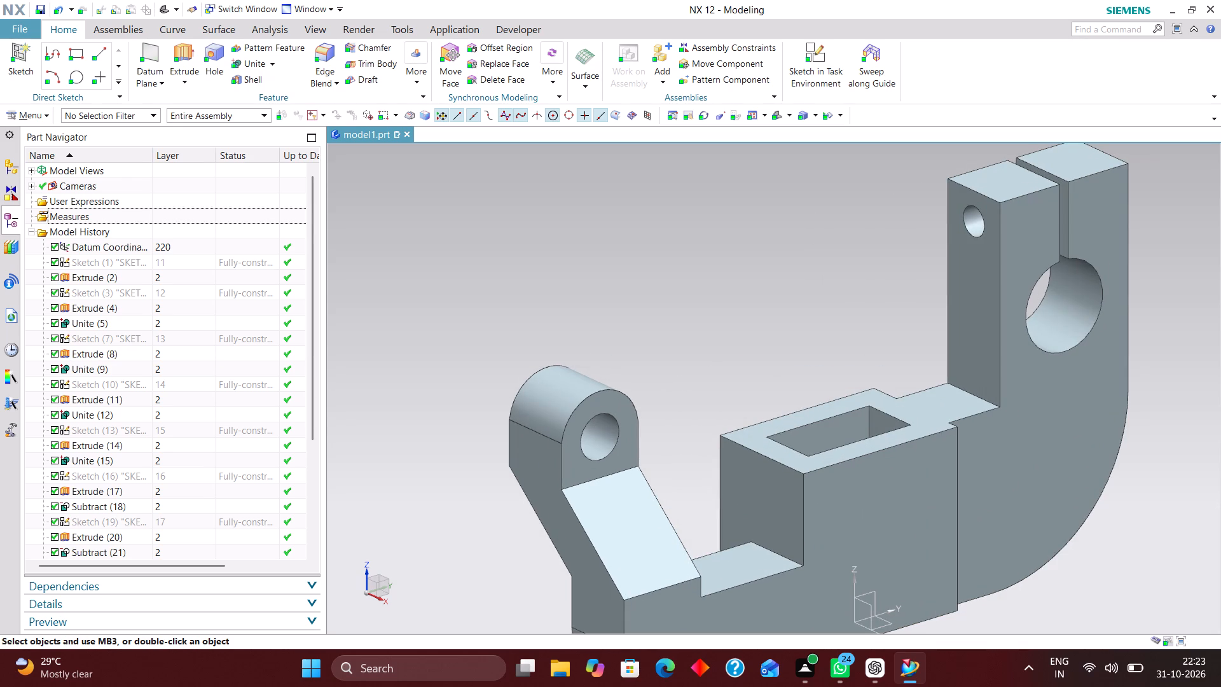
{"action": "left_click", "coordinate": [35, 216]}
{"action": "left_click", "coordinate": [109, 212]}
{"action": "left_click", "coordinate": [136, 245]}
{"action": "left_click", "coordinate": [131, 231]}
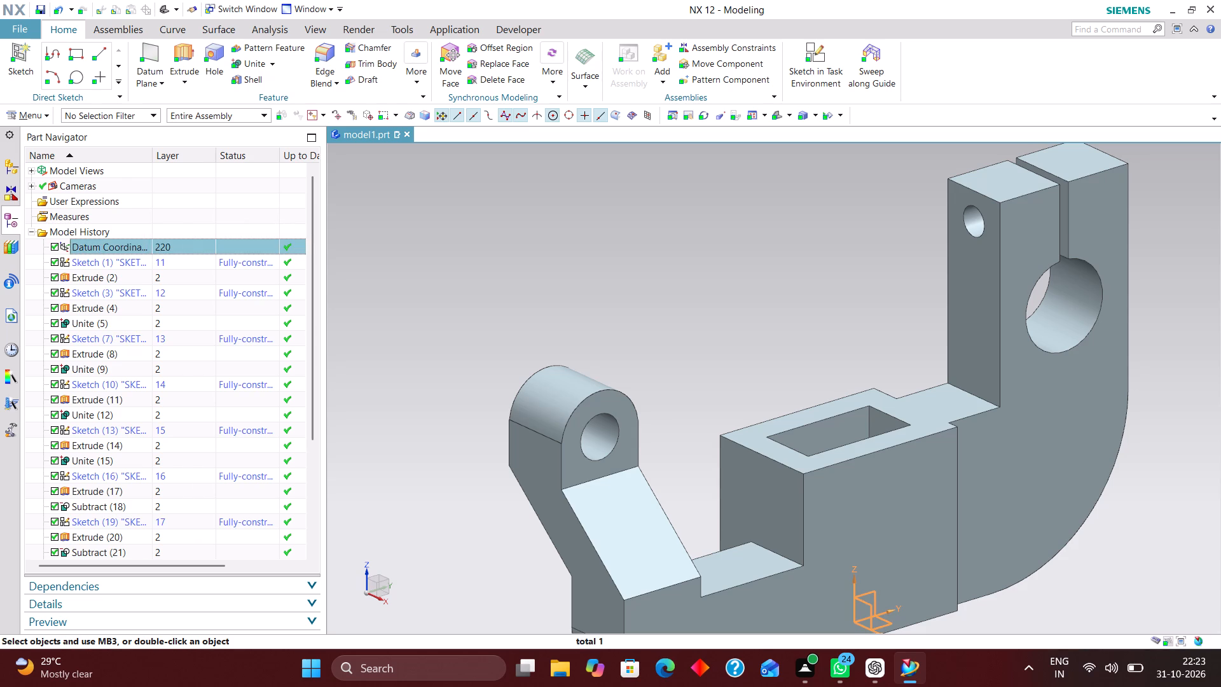
Examine the model history from the first sketch to the last edge blend and view the whole bracket in isometric orientation.
{"action": "scroll", "coordinate": [207, 286], "scroll_direction": "down", "scroll_amount": 10}
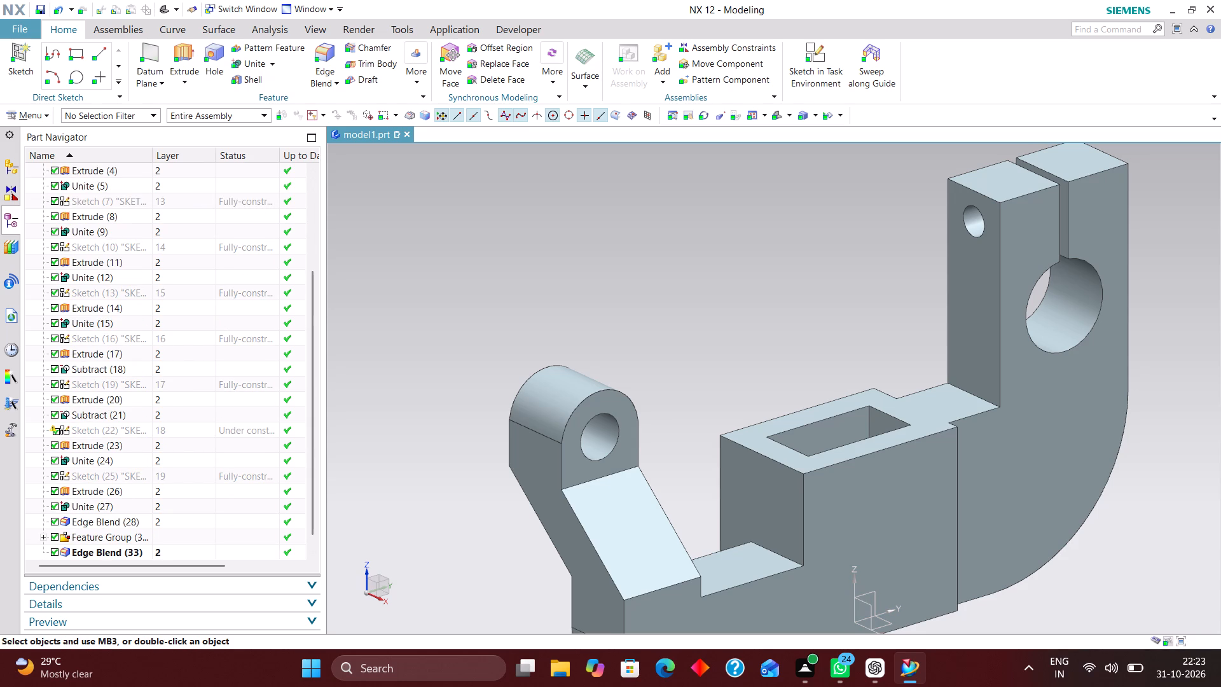
{"action": "scroll", "coordinate": [155, 483], "scroll_direction": "up", "scroll_amount": 4}
{"action": "scroll", "coordinate": [163, 369], "scroll_direction": "down", "scroll_amount": 5}
{"action": "left_click", "coordinate": [407, 262]}
{"action": "scroll", "coordinate": [764, 282], "scroll_direction": "down", "scroll_amount": 2}
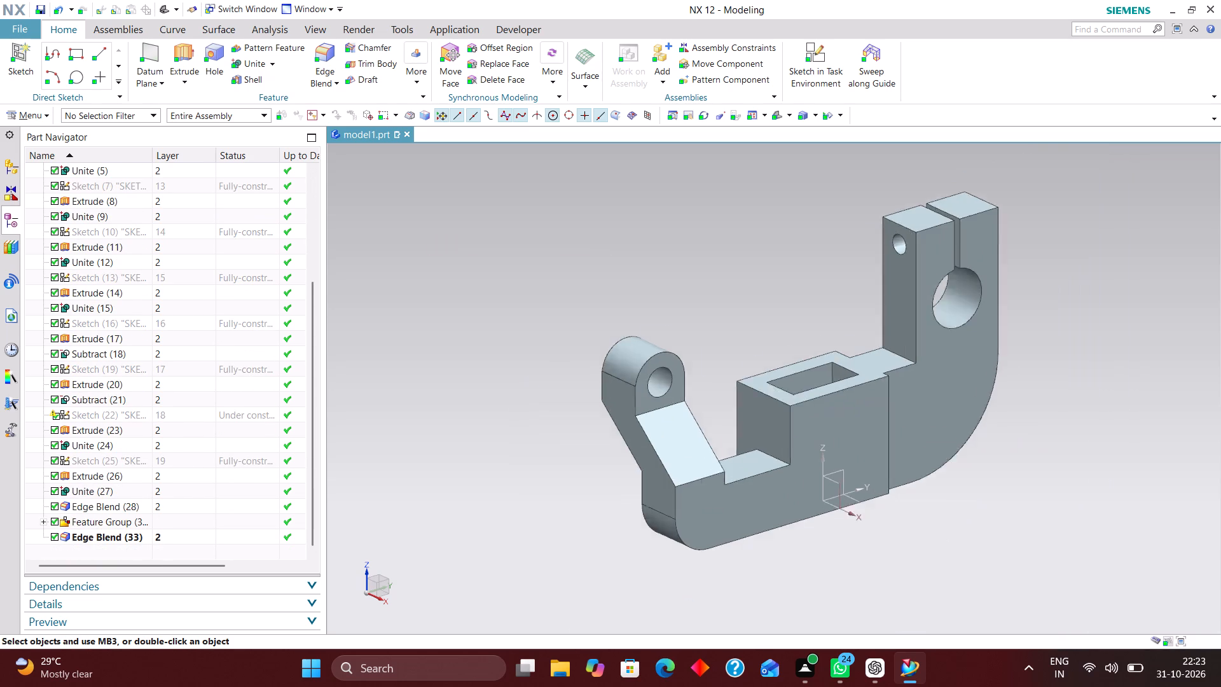
{"action": "scroll", "coordinate": [771, 288], "scroll_direction": "down", "scroll_amount": 1}
{"action": "left_click", "coordinate": [776, 116]}
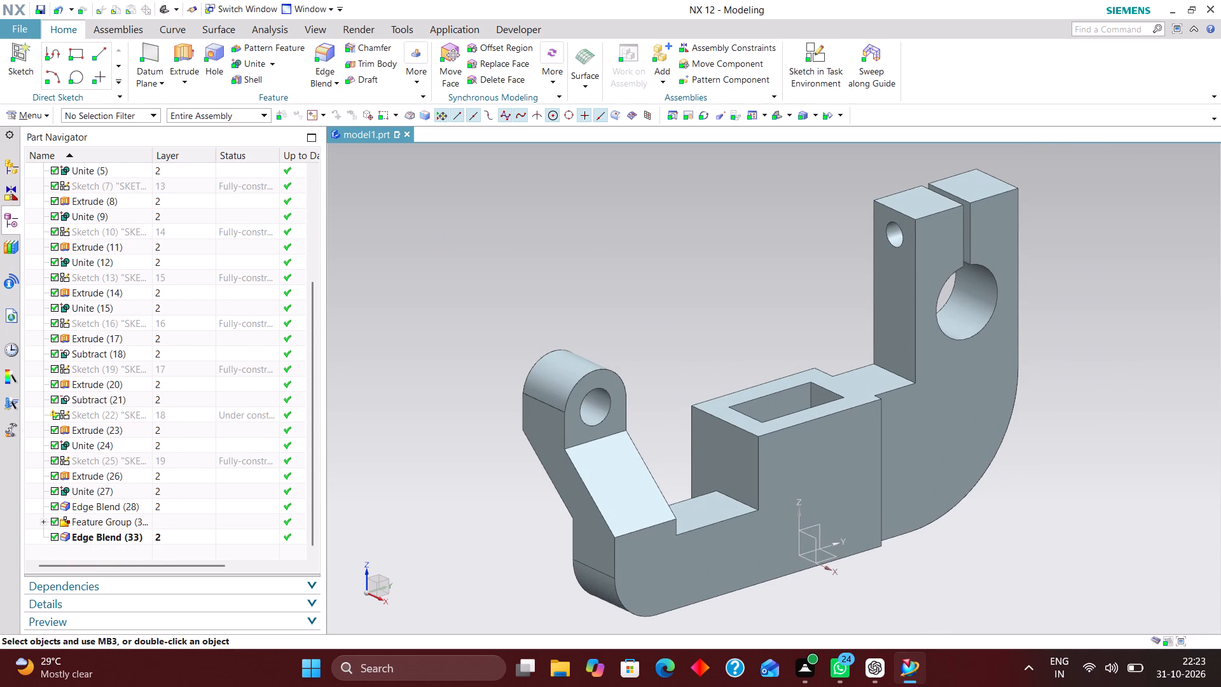
{"action": "key", "text": "End"}
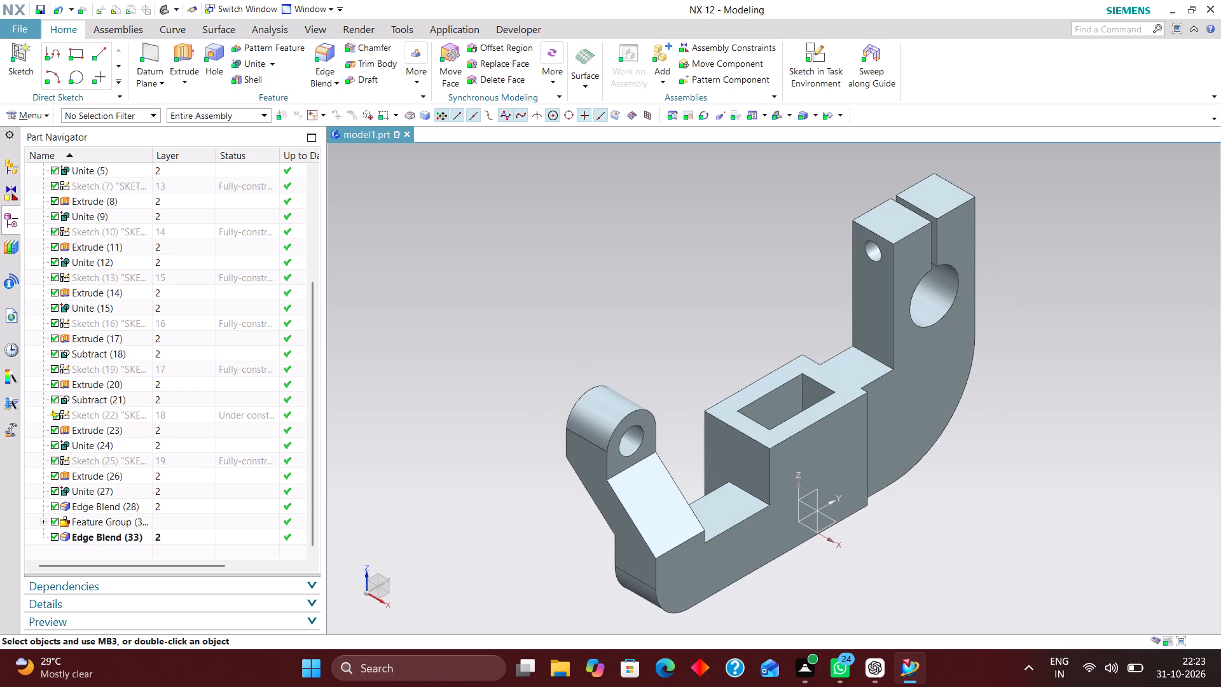
Assign the library material Steel to the bracket's solid body.
{"action": "left_click", "coordinate": [33, 114]}
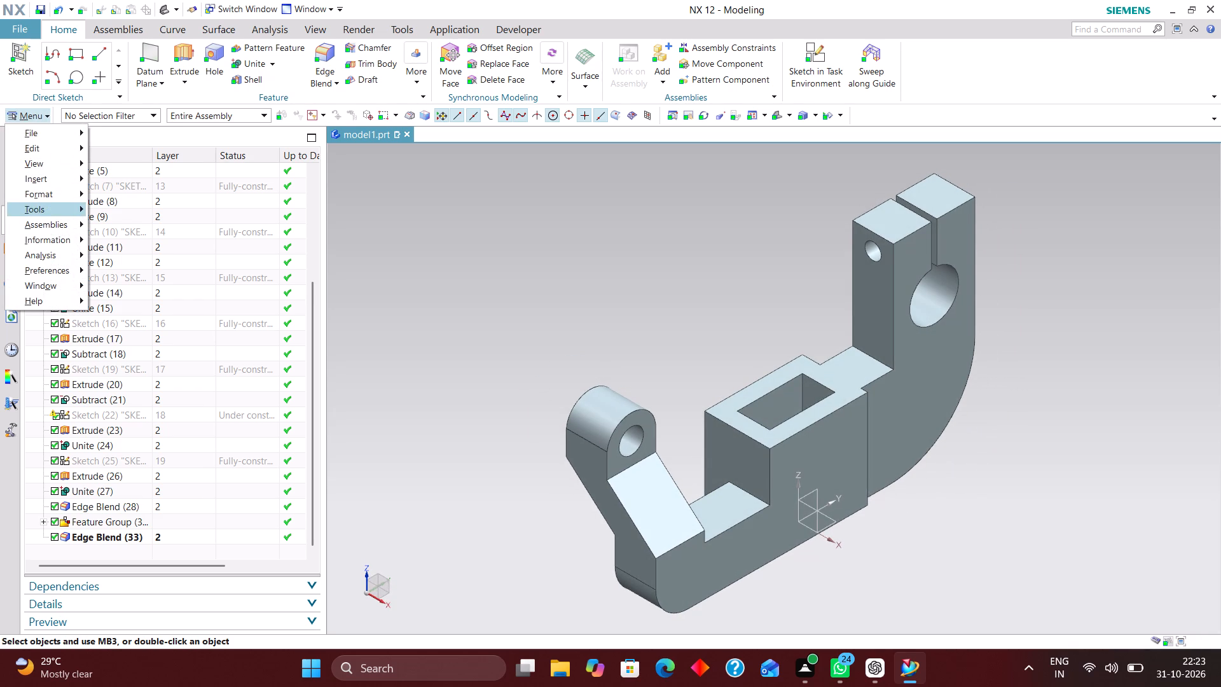
{"action": "left_click", "coordinate": [51, 209]}
{"action": "left_click", "coordinate": [174, 111]}
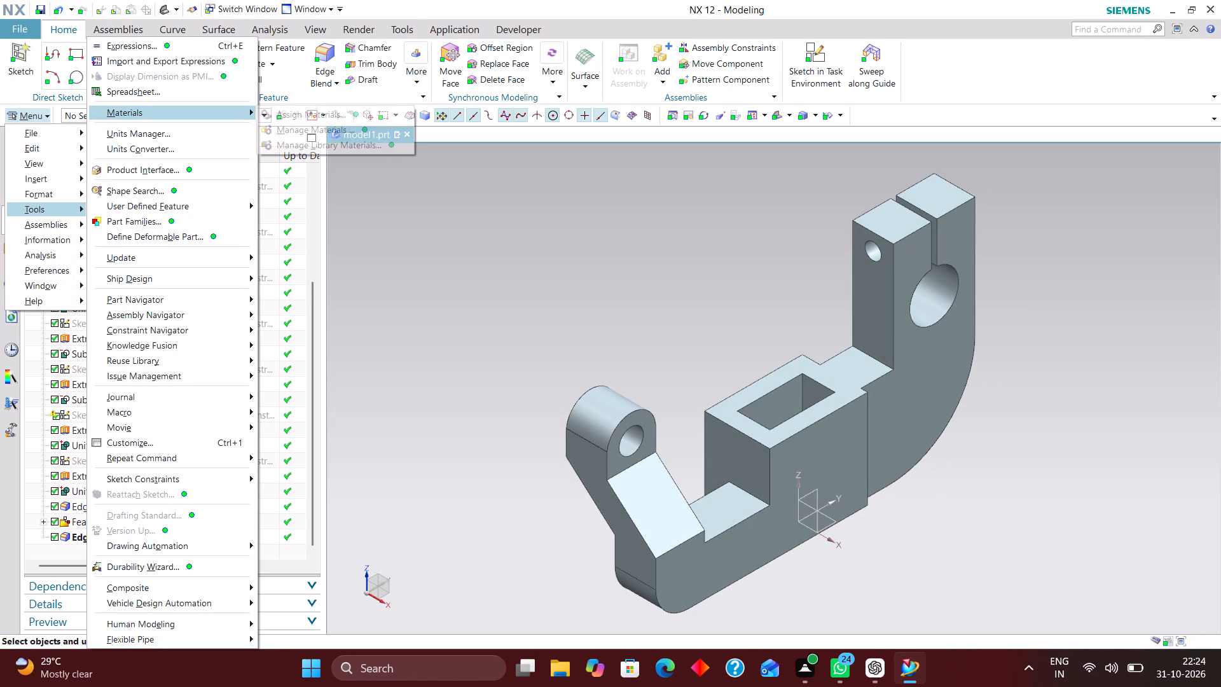
{"action": "left_click", "coordinate": [334, 114]}
{"action": "left_click", "coordinate": [619, 415]}
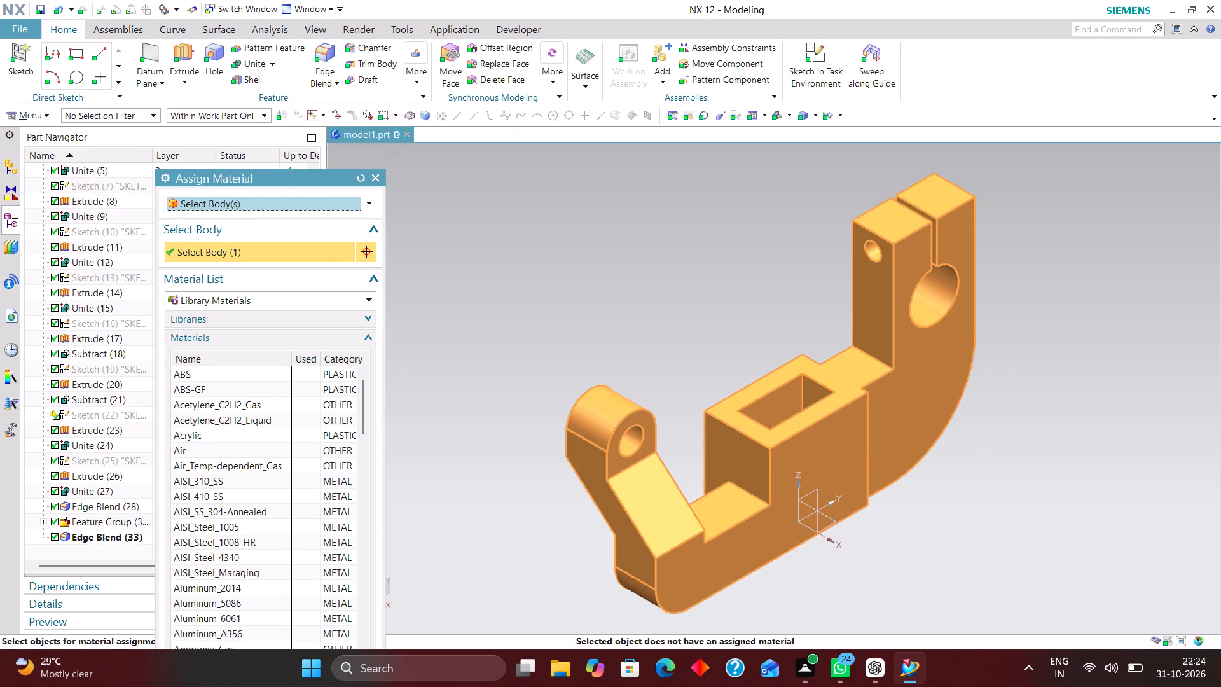
{"action": "left_click_drag", "start_coordinate": [309, 178], "coordinate": [303, 27]}
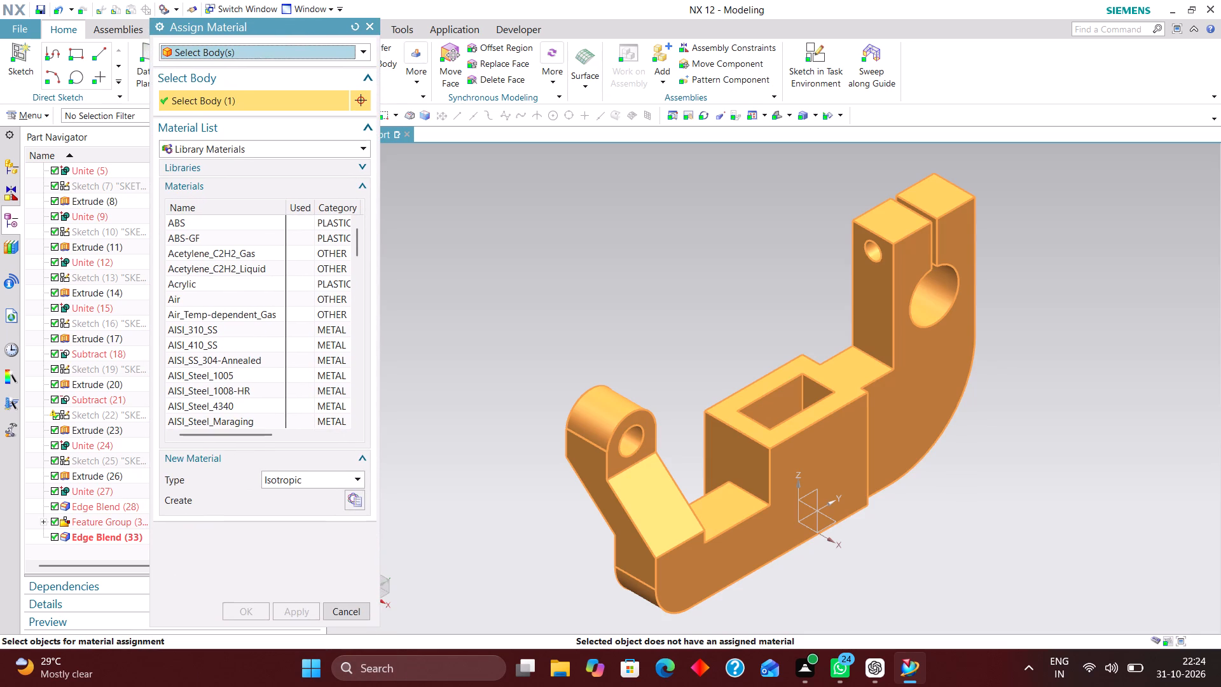
{"action": "scroll", "coordinate": [244, 365], "scroll_direction": "up", "scroll_amount": 3}
{"action": "scroll", "coordinate": [219, 323], "scroll_direction": "down", "scroll_amount": 11}
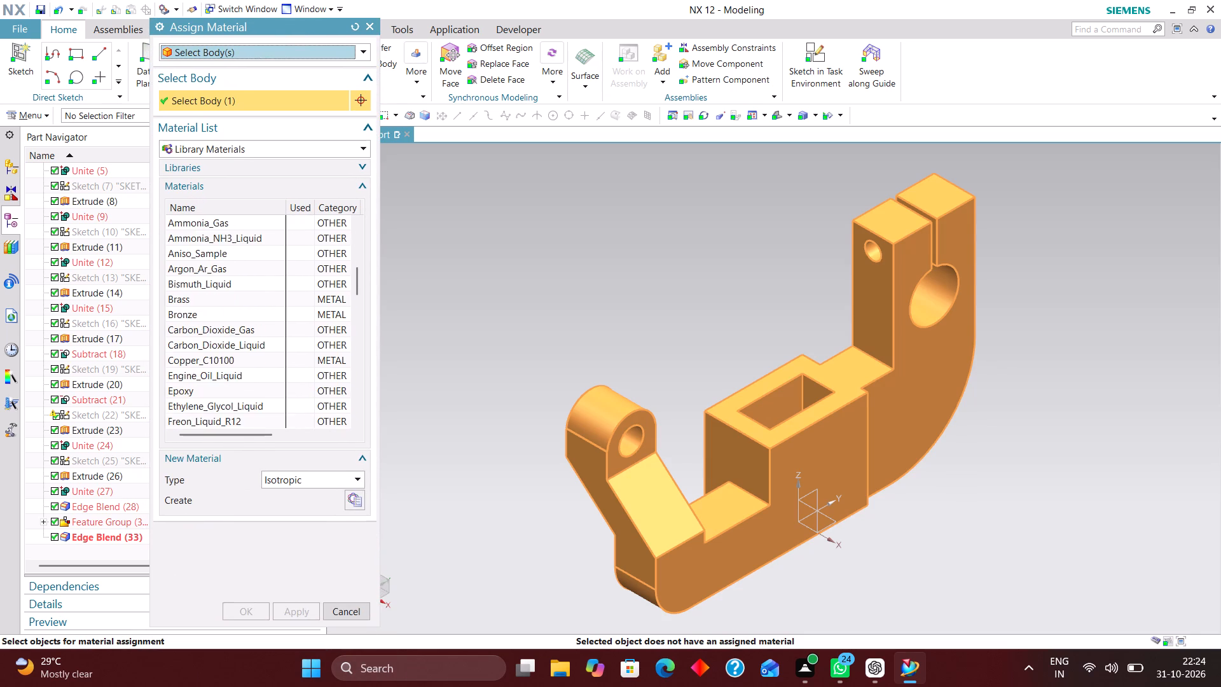
{"action": "scroll", "coordinate": [226, 343], "scroll_direction": "down", "scroll_amount": 19}
{"action": "scroll", "coordinate": [216, 357], "scroll_direction": "up", "scroll_amount": 2}
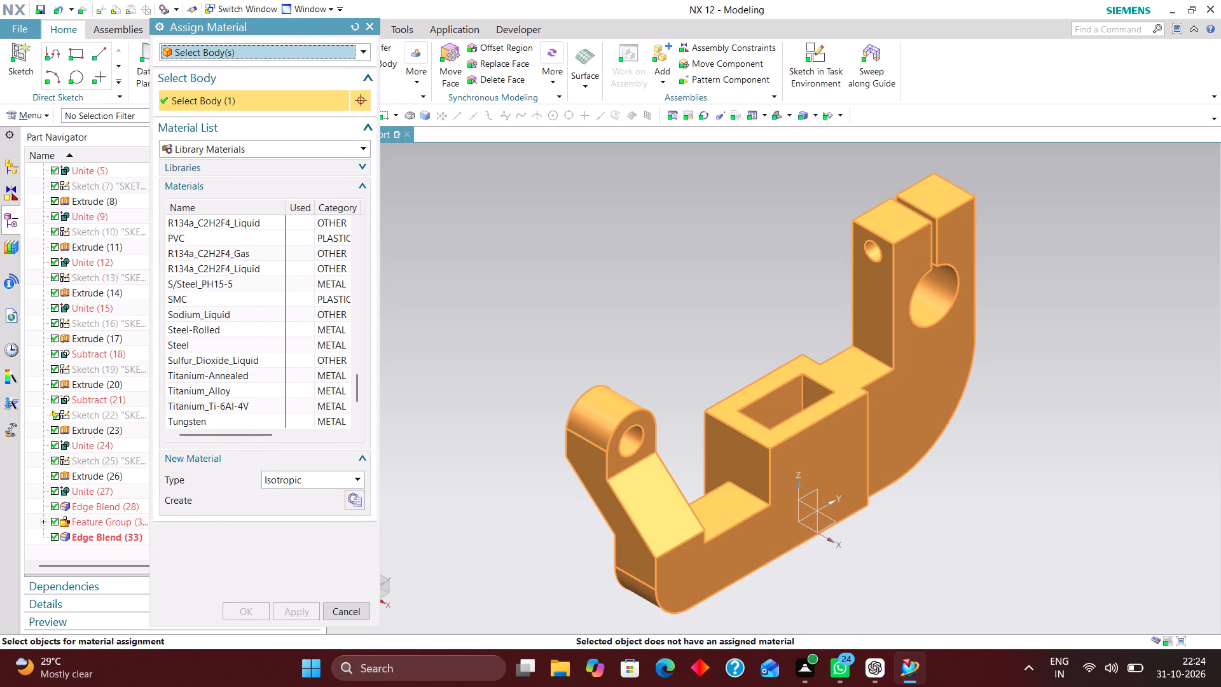
{"action": "left_click", "coordinate": [210, 344]}
{"action": "left_click", "coordinate": [251, 612]}
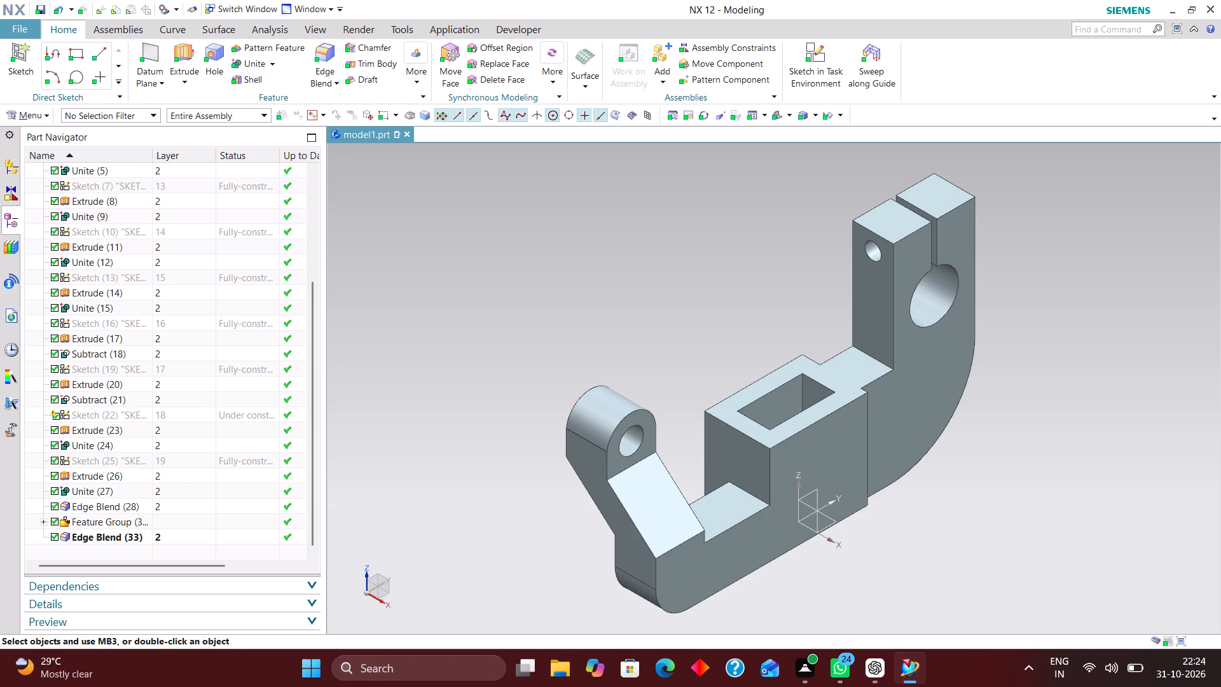
Enable Update Data on Save in the part's weight properties and update the weight data now.
{"action": "left_click", "coordinate": [42, 111]}
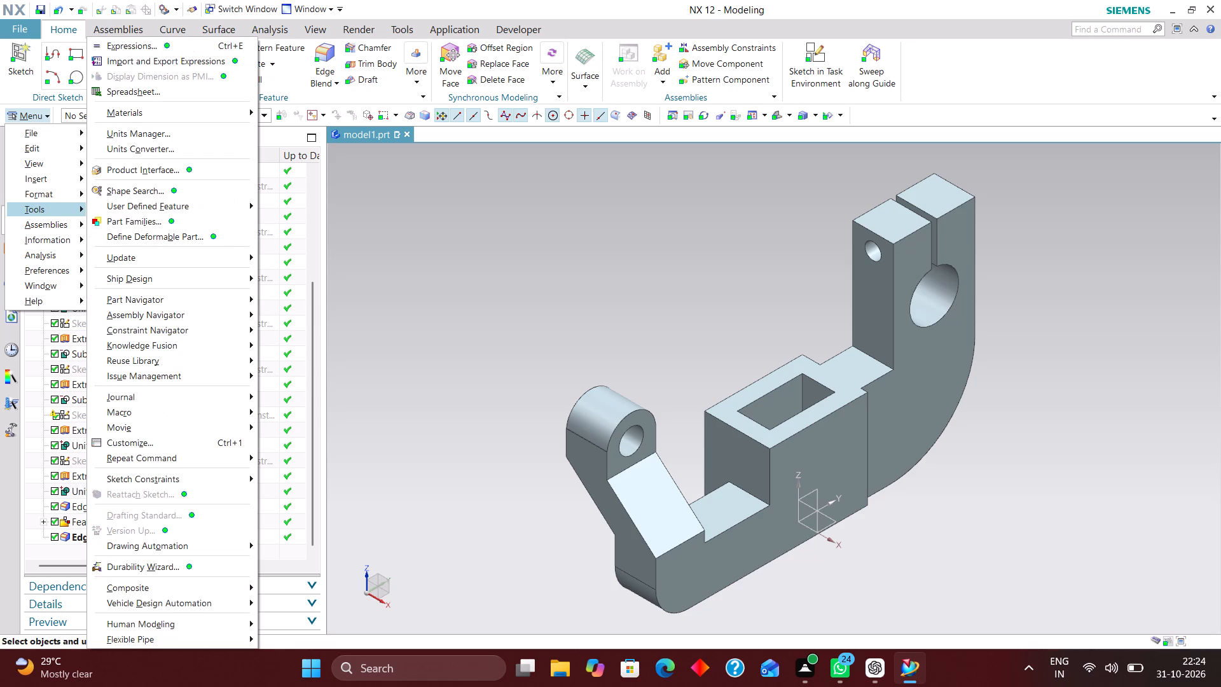
{"action": "left_click", "coordinate": [51, 130]}
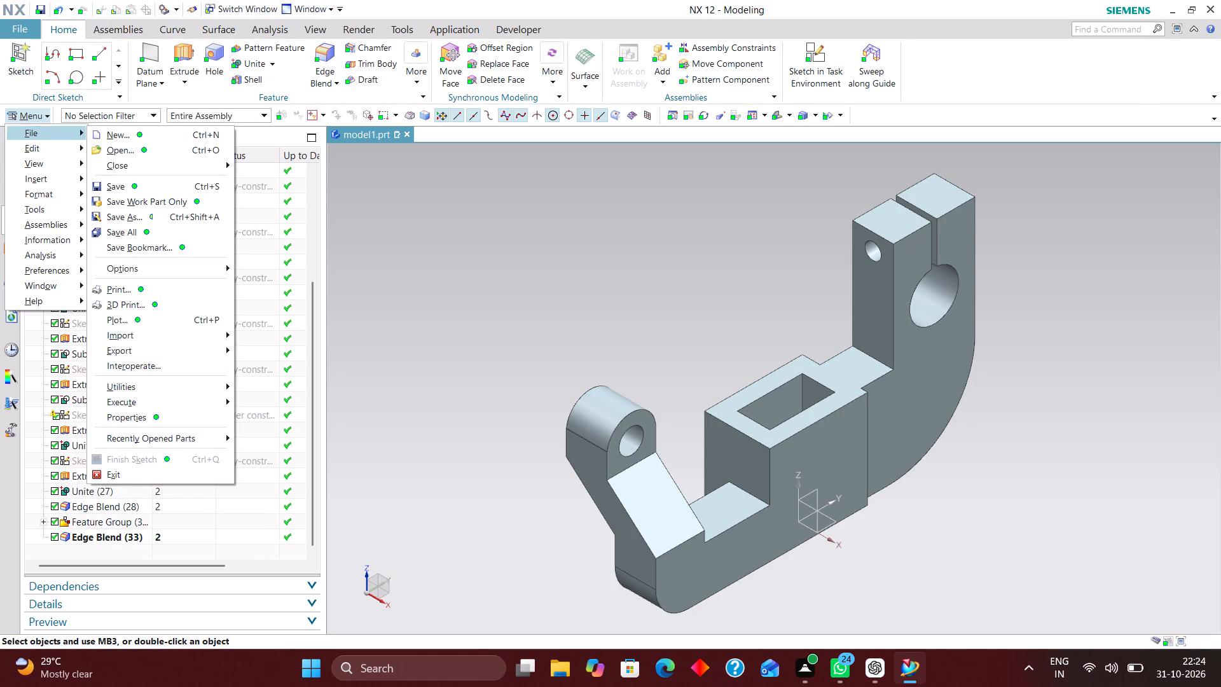
{"action": "left_click", "coordinate": [165, 416]}
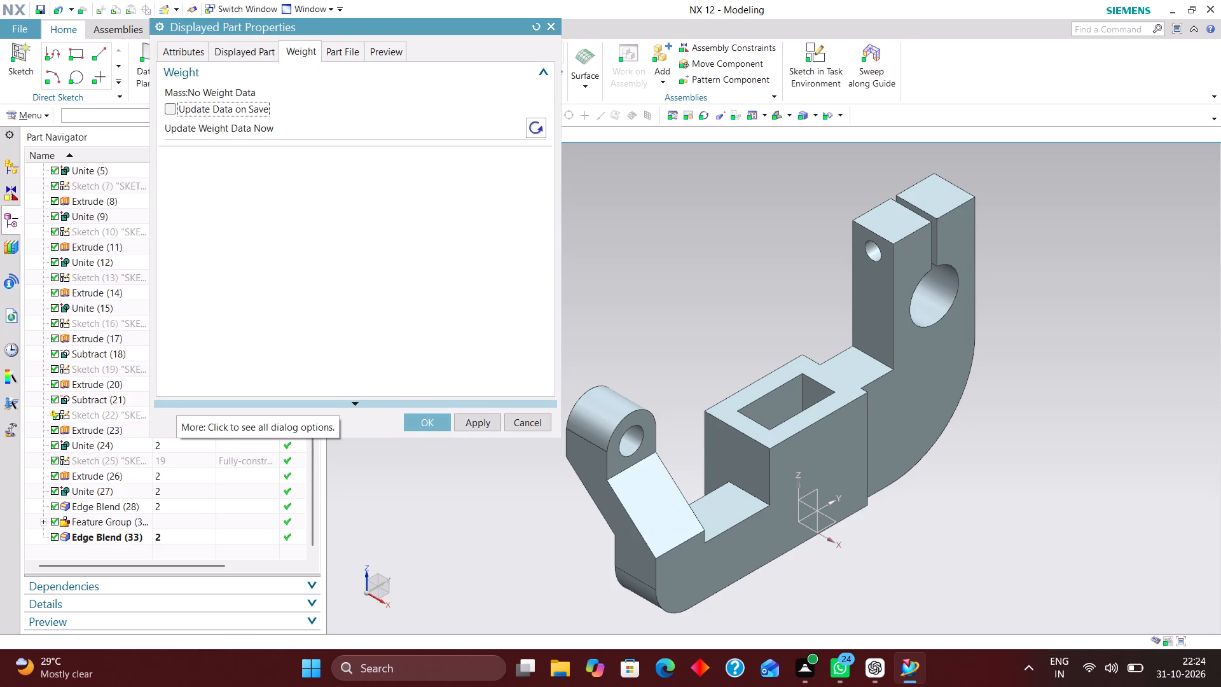
{"action": "left_click", "coordinate": [172, 108]}
{"action": "left_click", "coordinate": [533, 123]}
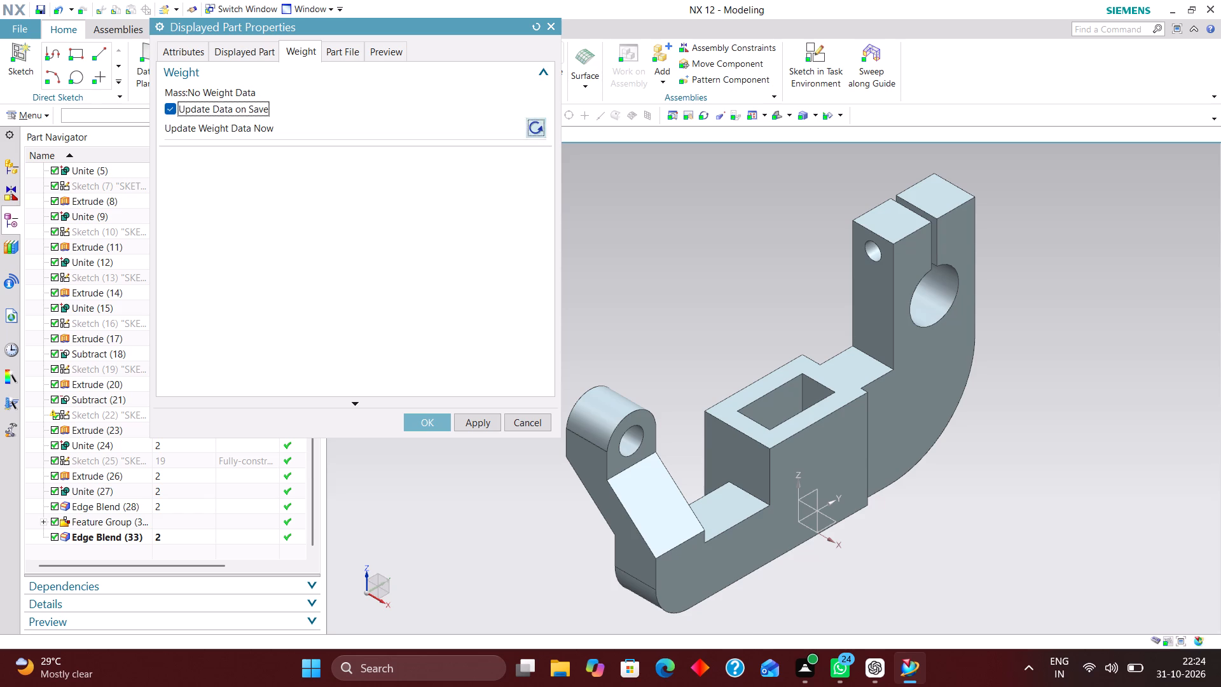
{"action": "left_click", "coordinate": [420, 420]}
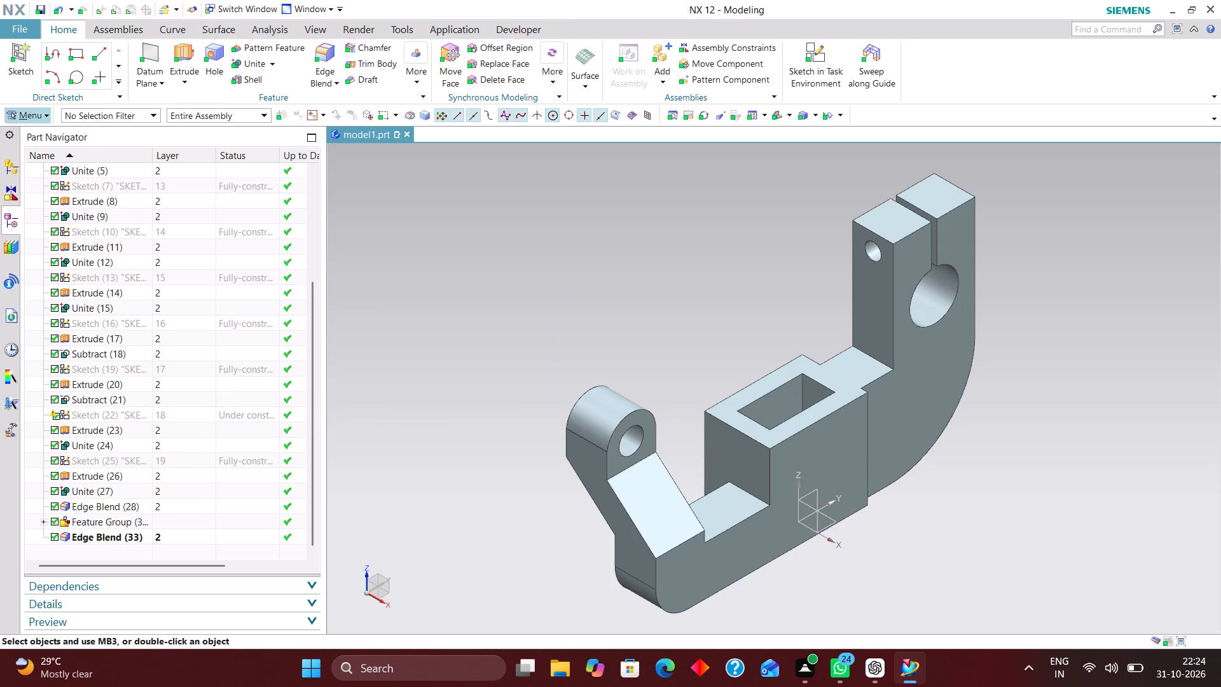
Create a new group containing the bracket's solid body, keeping the default name and settings.
{"action": "left_click", "coordinate": [45, 114]}
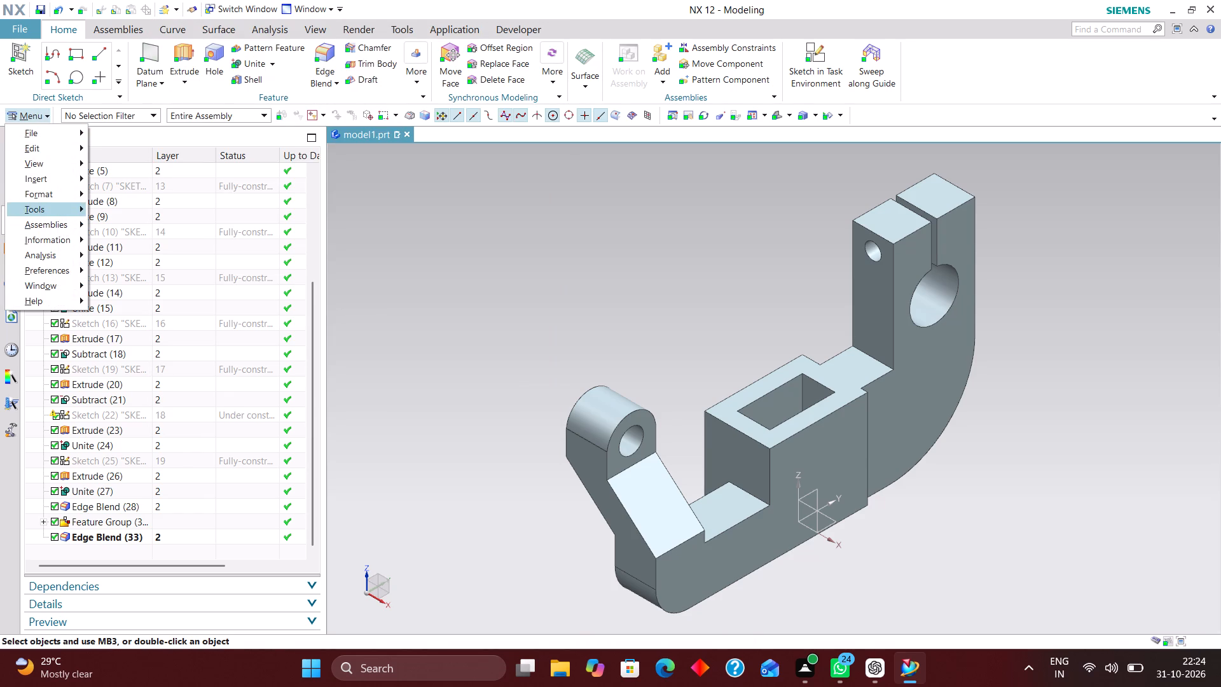
{"action": "left_click", "coordinate": [69, 193]}
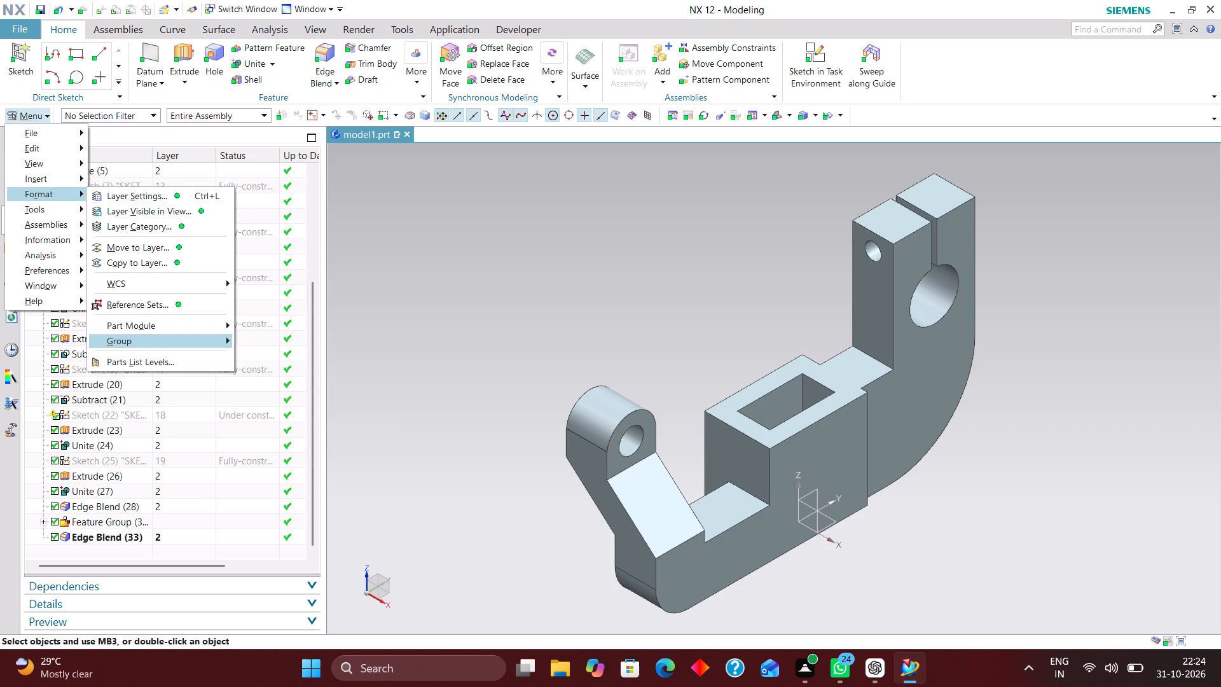
{"action": "left_click", "coordinate": [162, 338]}
{"action": "left_click", "coordinate": [280, 341]}
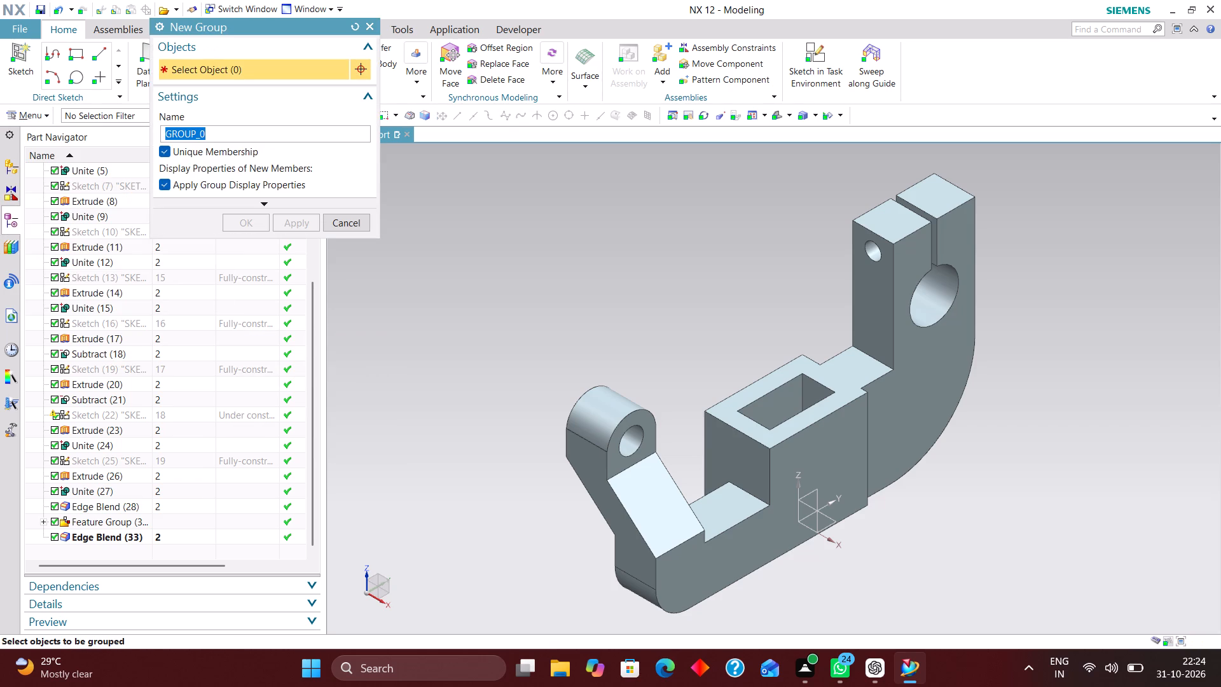
{"action": "left_click", "coordinate": [848, 457]}
{"action": "left_click", "coordinate": [252, 221]}
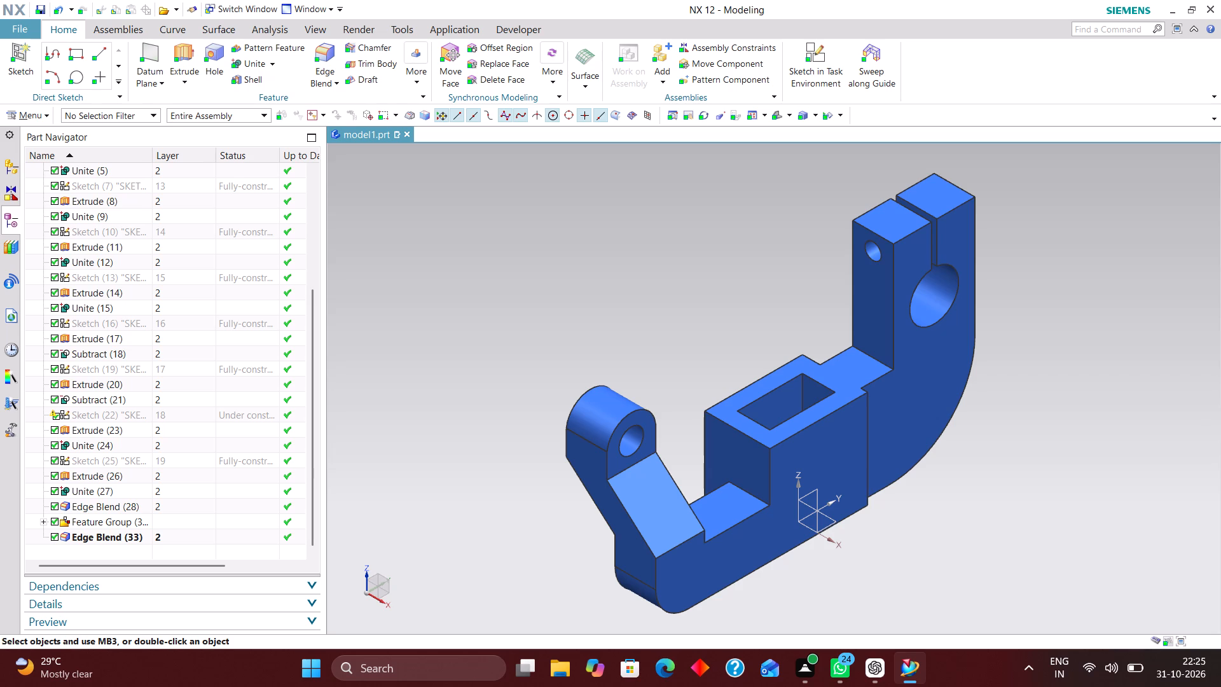
Set up a Part Cleanup of the work part, enabling Delete Unused Units and every checkbox option under Serious Delete Actions.
{"action": "scroll", "coordinate": [797, 309], "scroll_direction": "down", "scroll_amount": 2}
{"action": "scroll", "coordinate": [755, 345], "scroll_direction": "up", "scroll_amount": 2}
{"action": "left_click", "coordinate": [44, 113]}
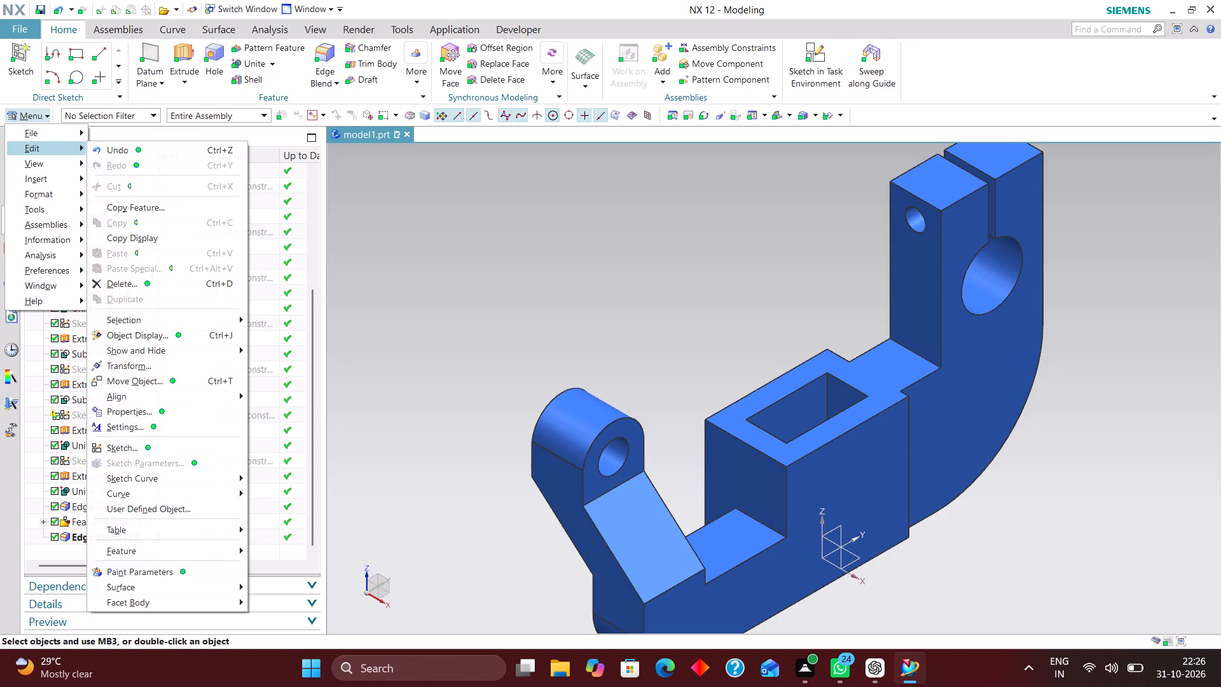
{"action": "left_click", "coordinate": [59, 128]}
{"action": "left_click", "coordinate": [132, 394]}
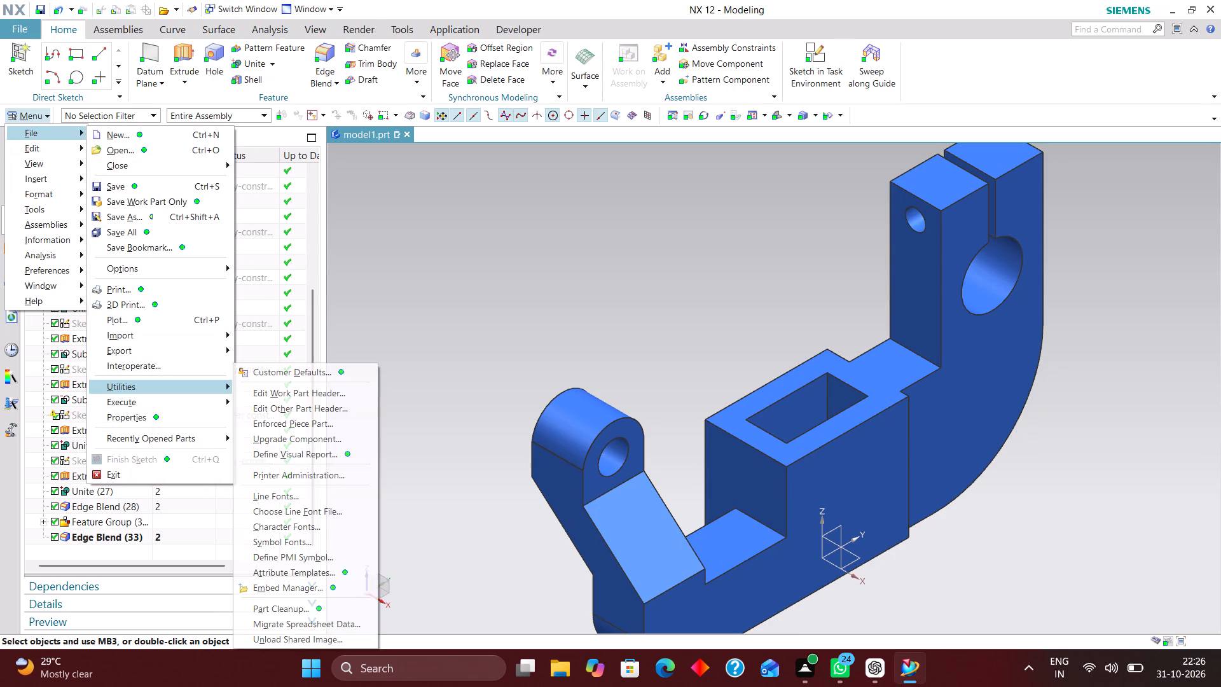
{"action": "left_click", "coordinate": [287, 614]}
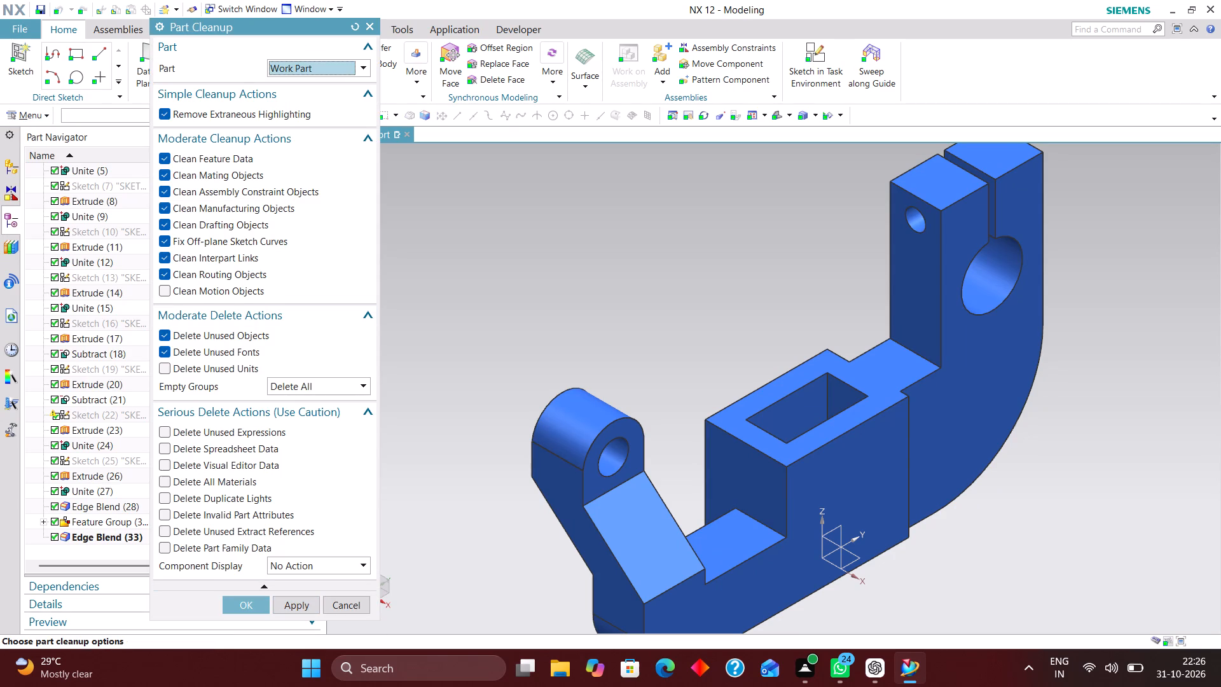
{"action": "left_click", "coordinate": [209, 368]}
{"action": "left_click", "coordinate": [181, 429]}
{"action": "left_click", "coordinate": [186, 445]}
{"action": "left_click", "coordinate": [188, 464]}
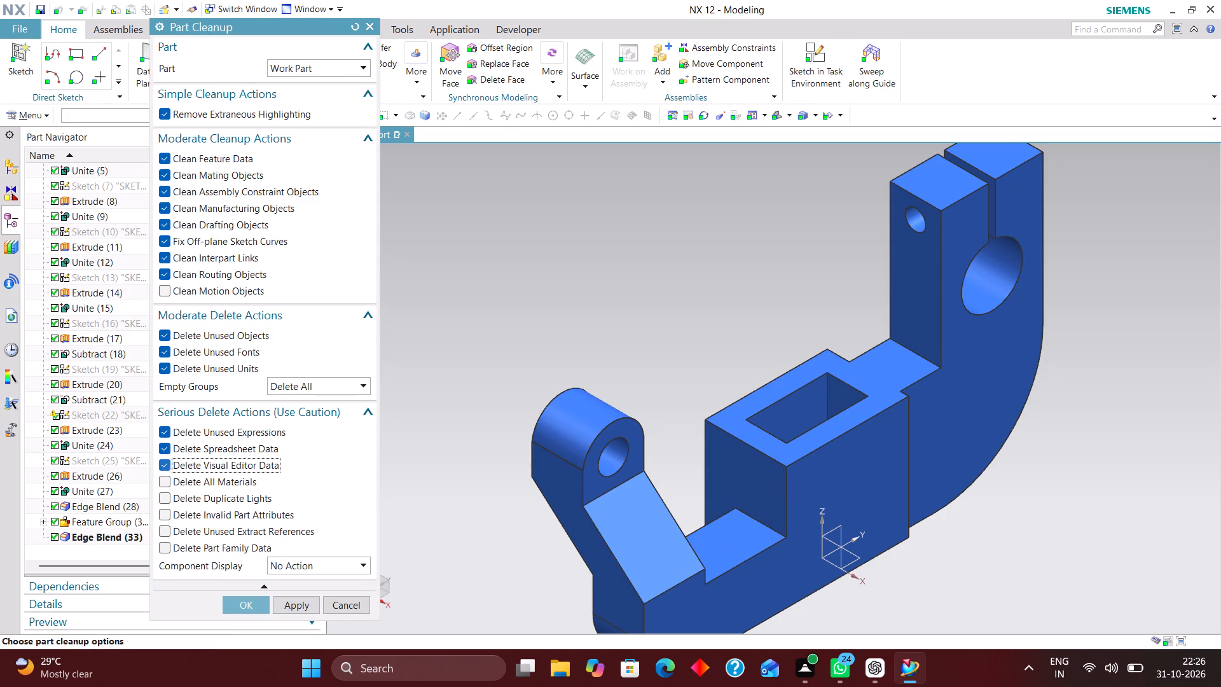
{"action": "left_click", "coordinate": [191, 481]}
{"action": "left_click", "coordinate": [196, 497]}
{"action": "left_click", "coordinate": [195, 517]}
{"action": "left_click", "coordinate": [196, 531]}
{"action": "left_click", "coordinate": [191, 546]}
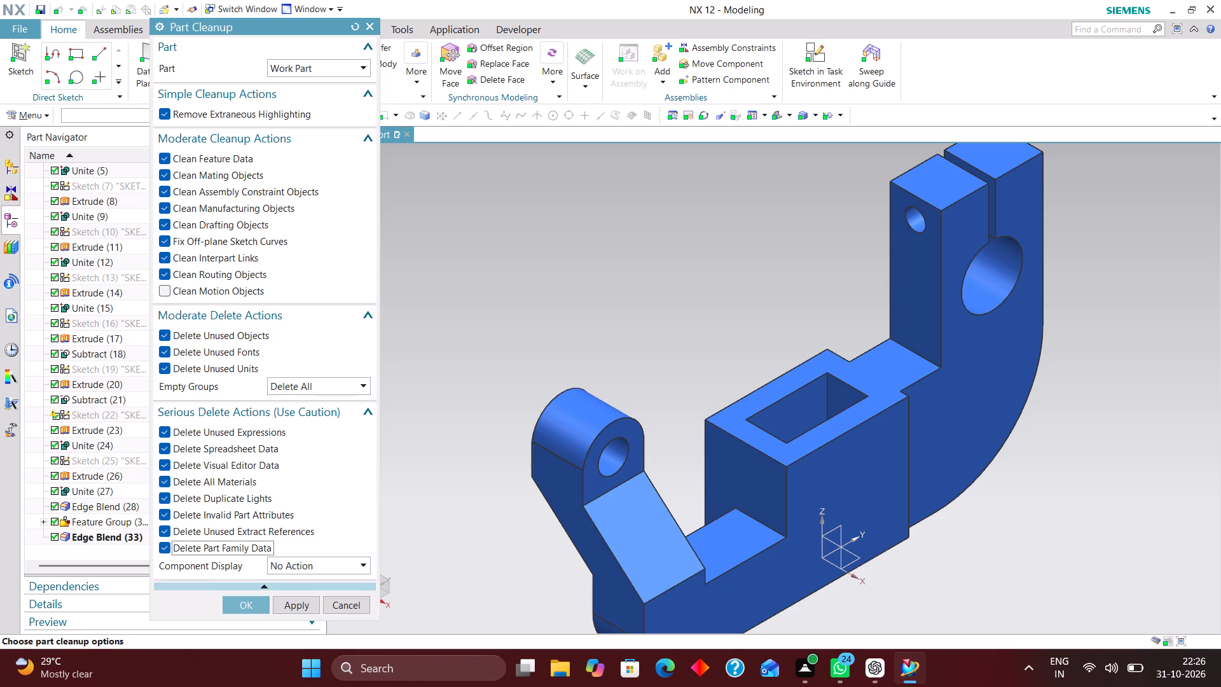
Set the cleanup's Component Display to Remove All Changes and run the part cleanup.
{"action": "left_click", "coordinate": [322, 571]}
{"action": "left_click", "coordinate": [319, 613]}
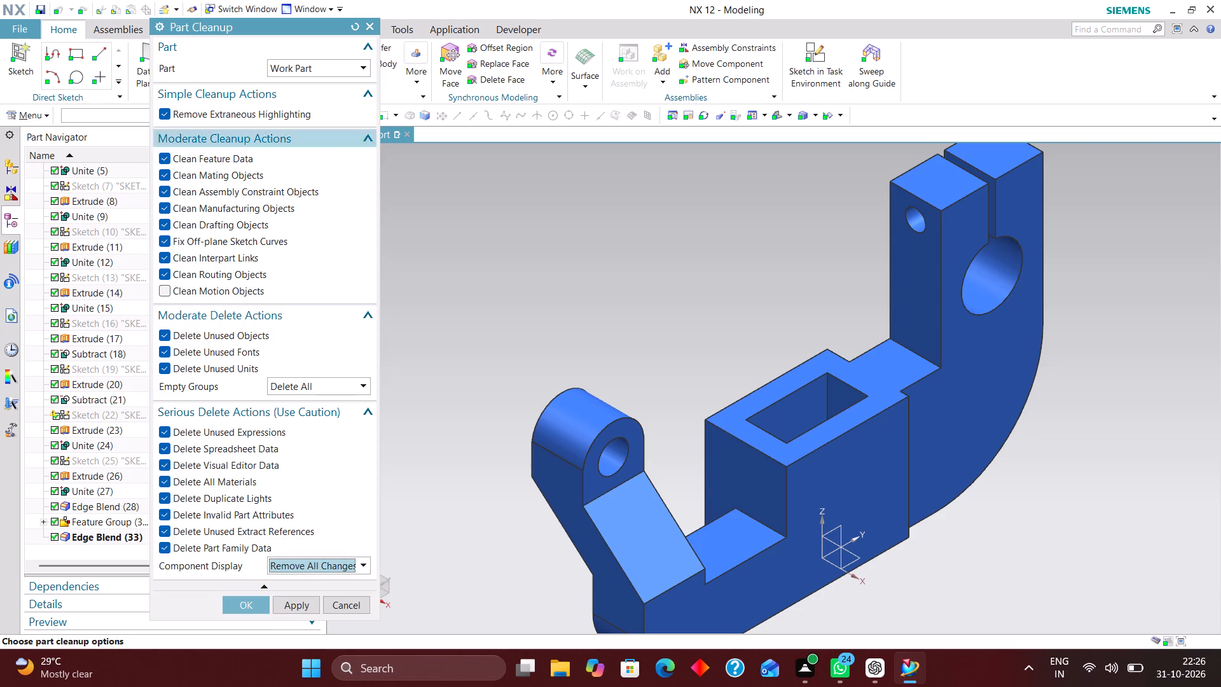
{"action": "left_click", "coordinate": [251, 605]}
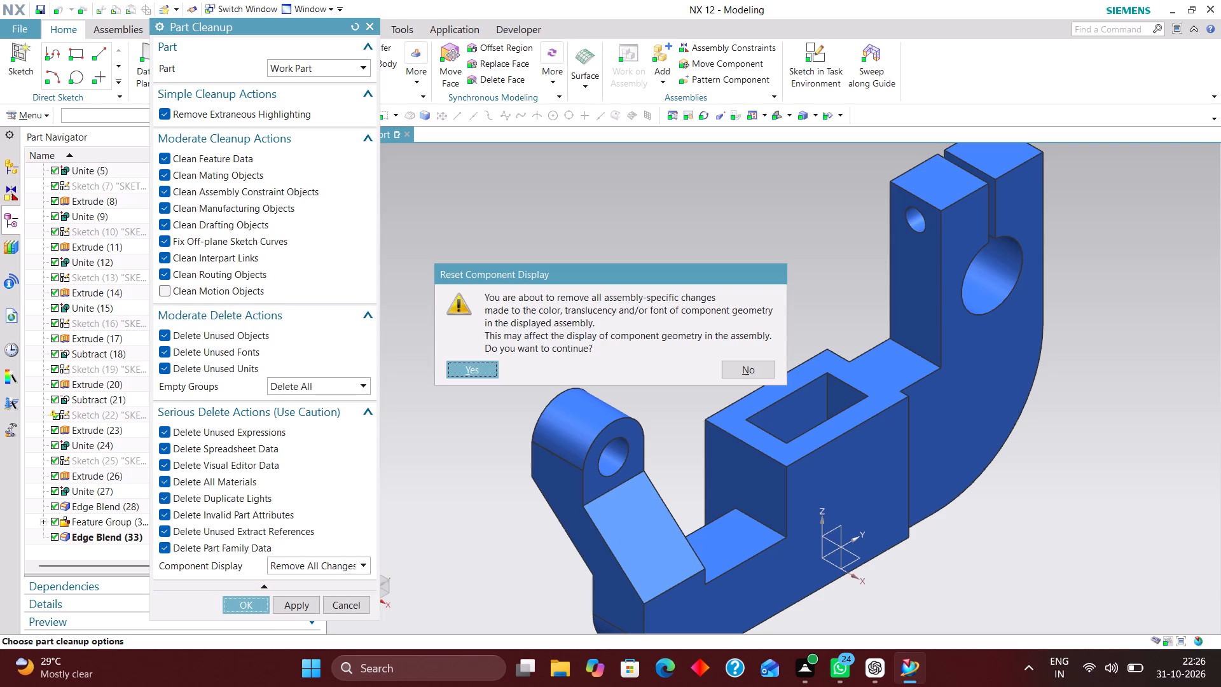
{"action": "left_click", "coordinate": [480, 364]}
{"action": "left_click", "coordinate": [479, 357]}
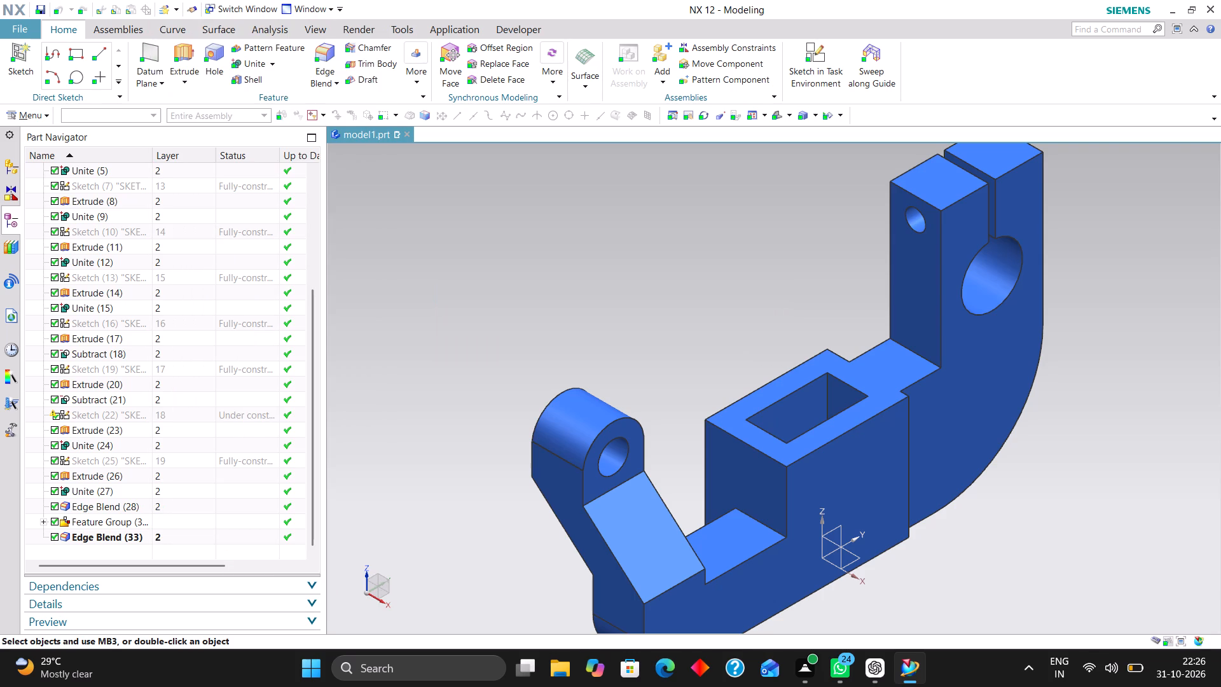
Add a new reference set to the work part containing the bracket's solid body, keeping the default name.
{"action": "scroll", "coordinate": [607, 369], "scroll_direction": "down", "scroll_amount": 2}
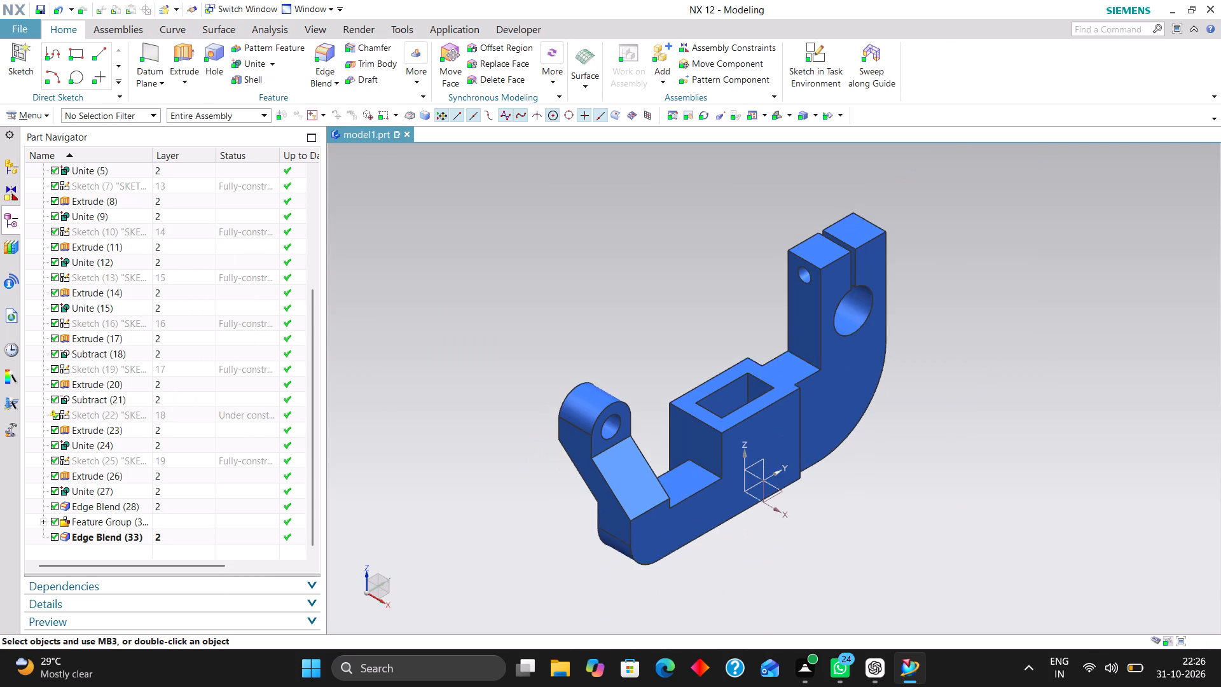
{"action": "scroll", "coordinate": [562, 376], "scroll_direction": "up", "scroll_amount": 1}
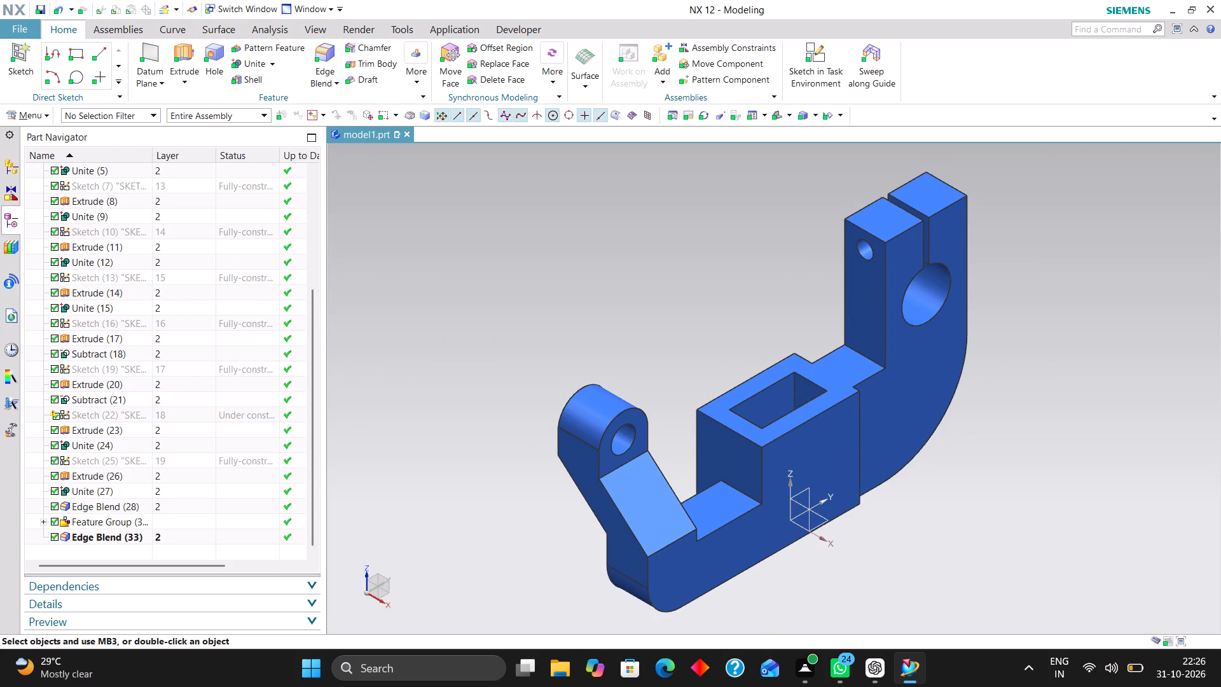
{"action": "left_click", "coordinate": [33, 112]}
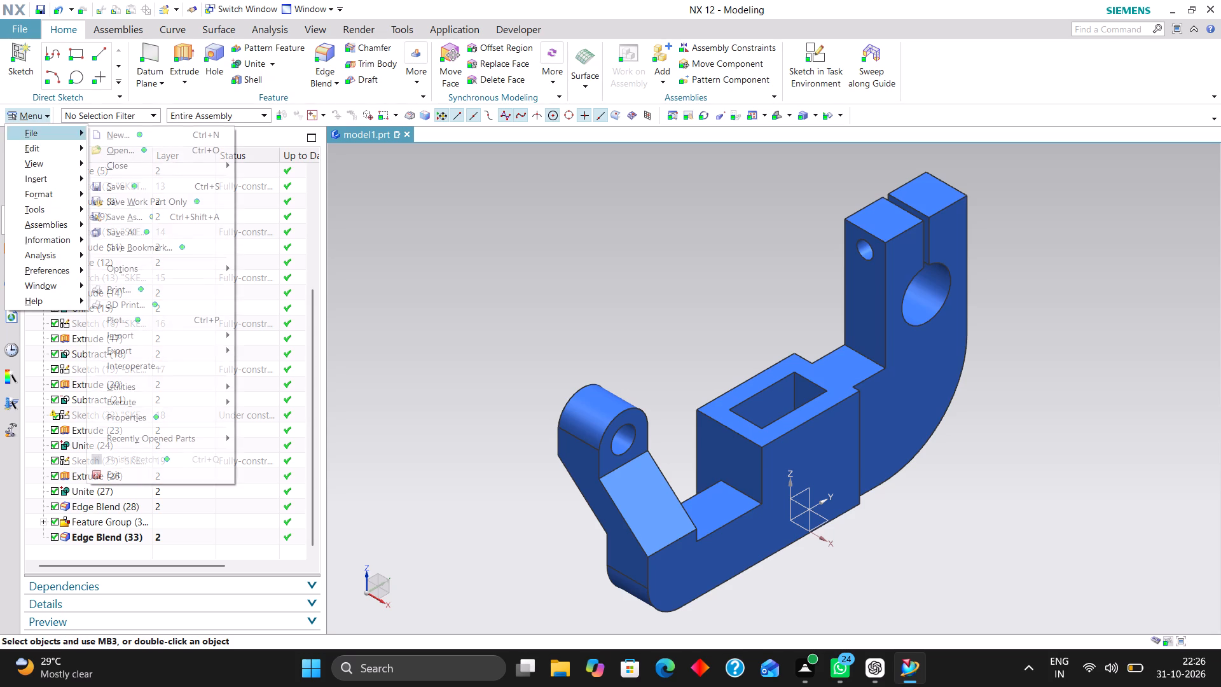
{"action": "left_click", "coordinate": [60, 191]}
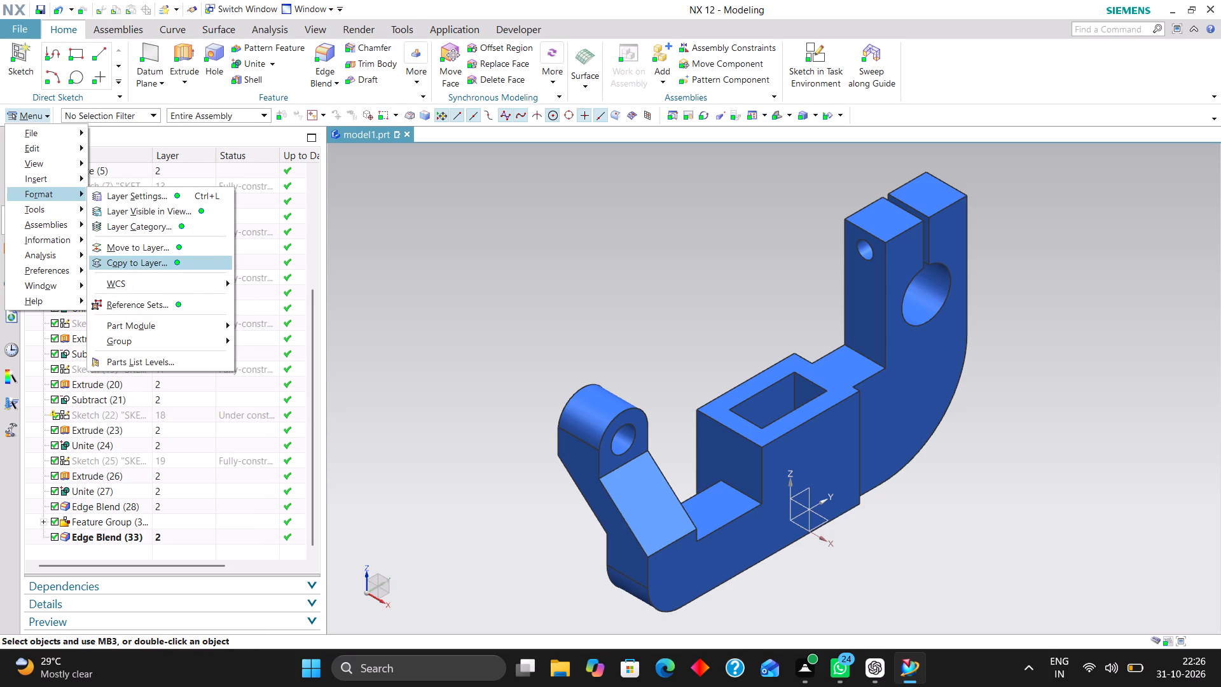
{"action": "left_click", "coordinate": [180, 301]}
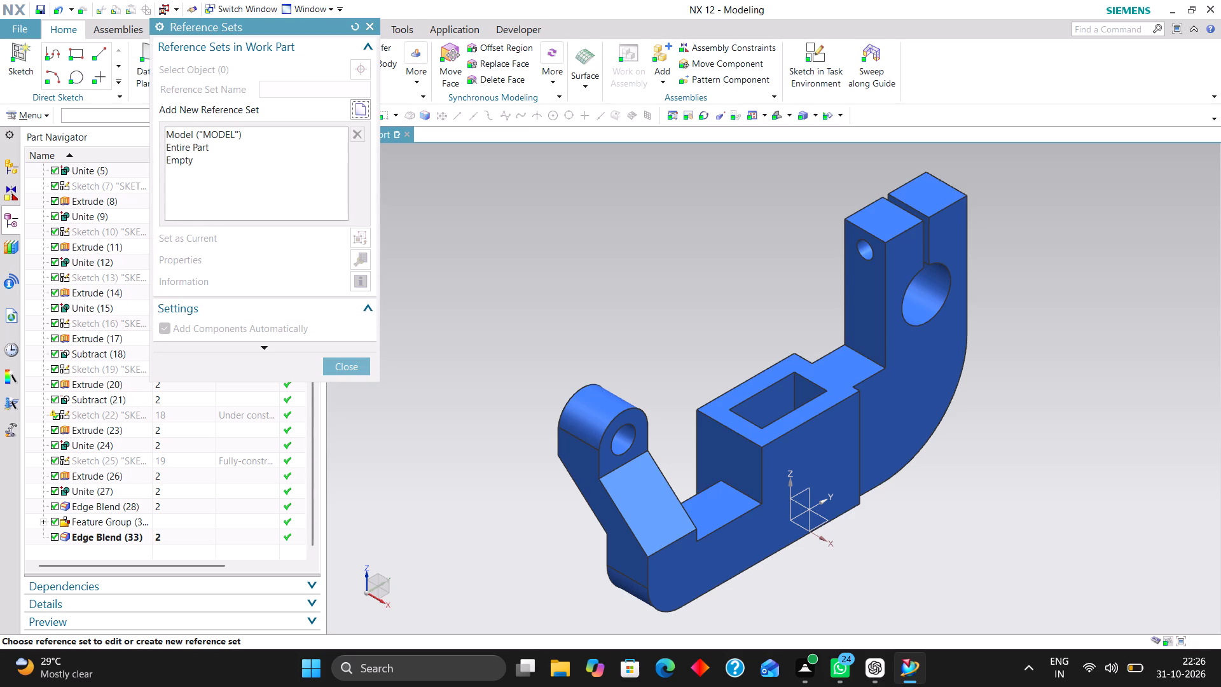
{"action": "left_click", "coordinate": [357, 107]}
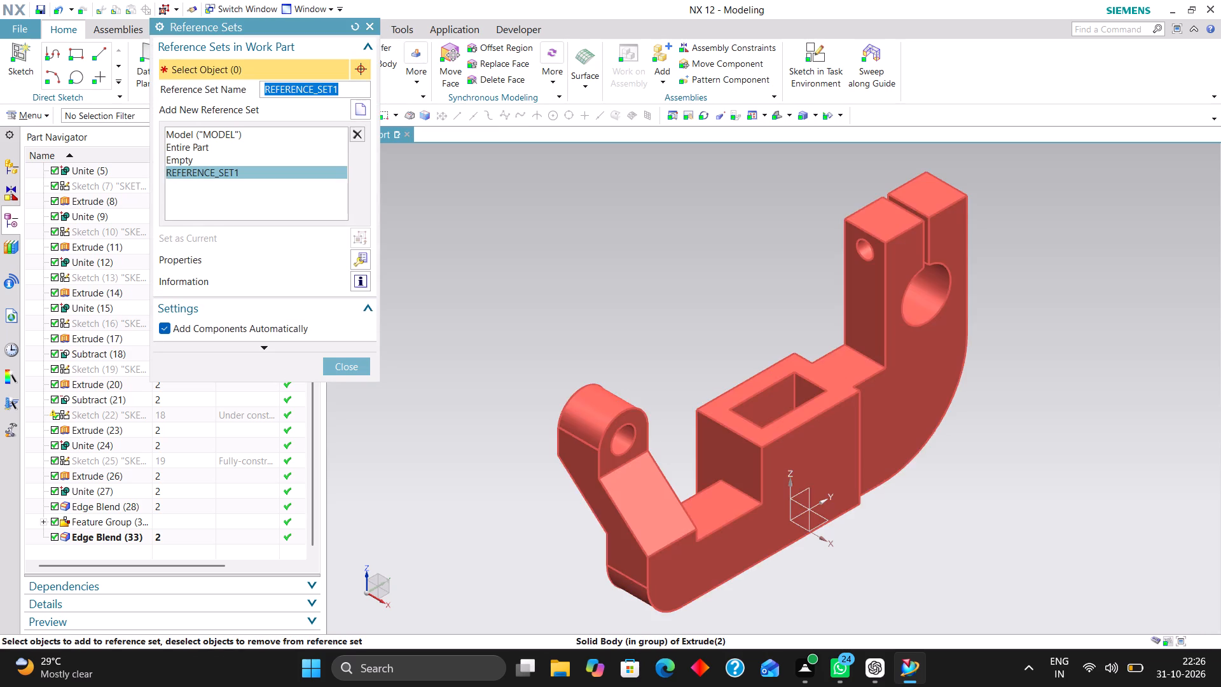
{"action": "left_click", "coordinate": [771, 415]}
{"action": "left_click", "coordinate": [354, 364]}
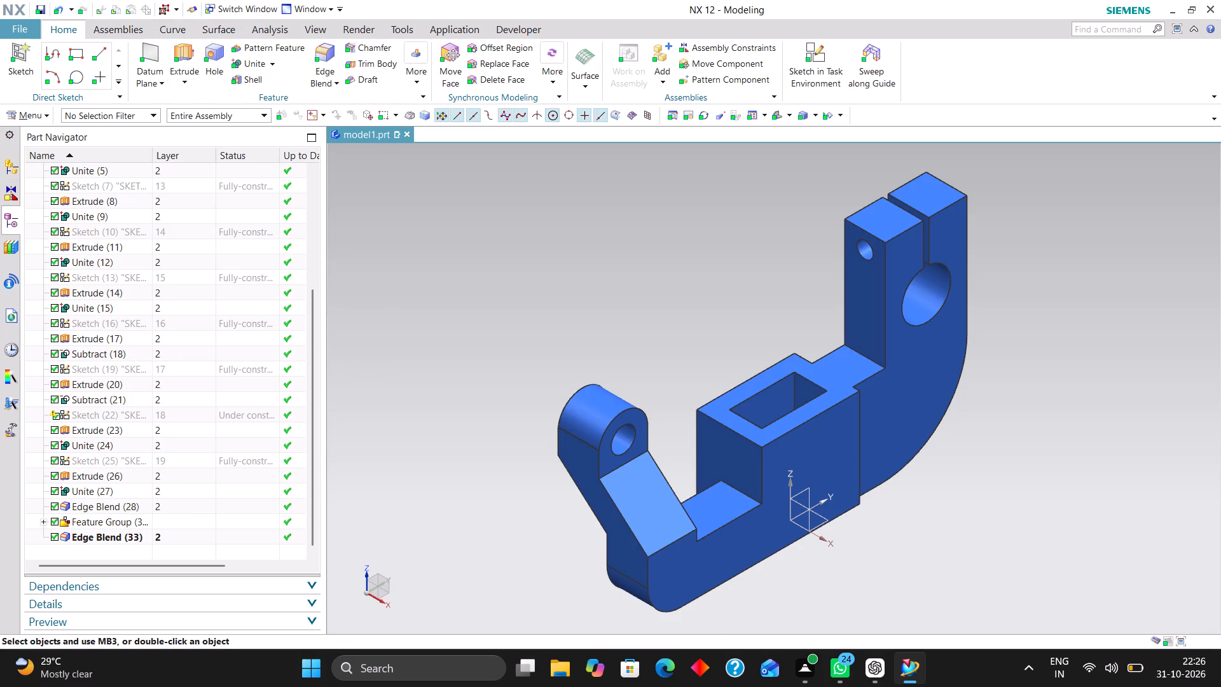
Add the bracket as an interface object in the part's Product Interface, using the Automatic object type.
{"action": "left_click", "coordinate": [27, 115]}
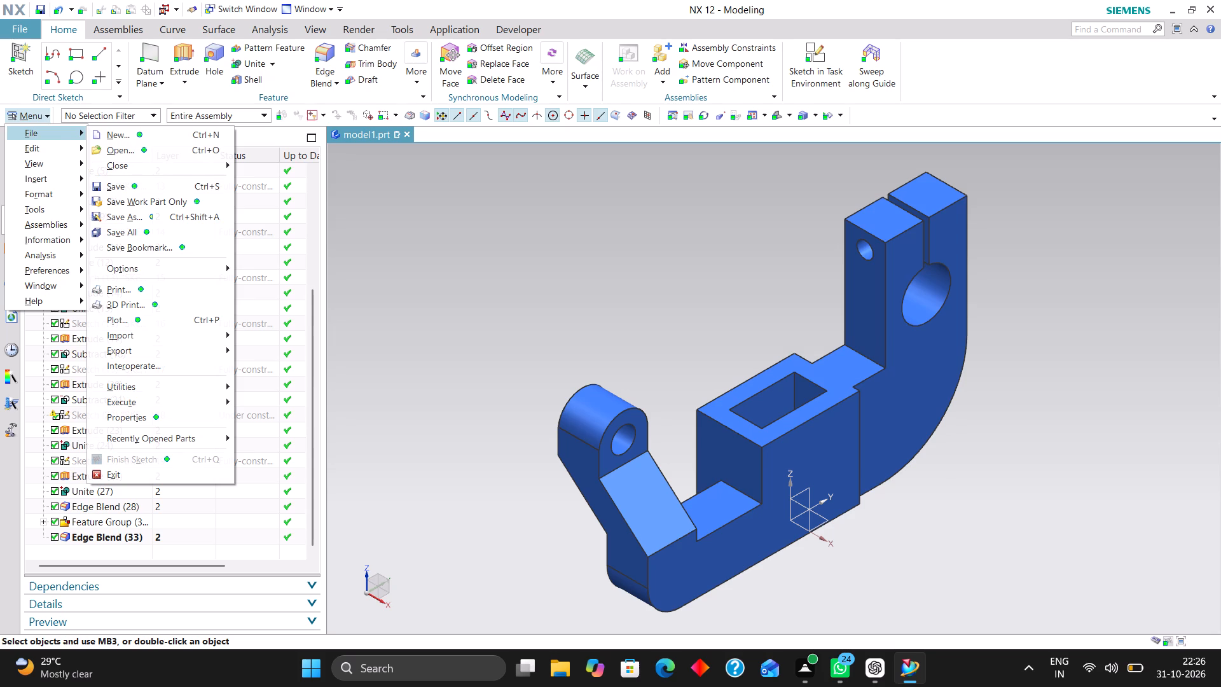
{"action": "left_click", "coordinate": [55, 204]}
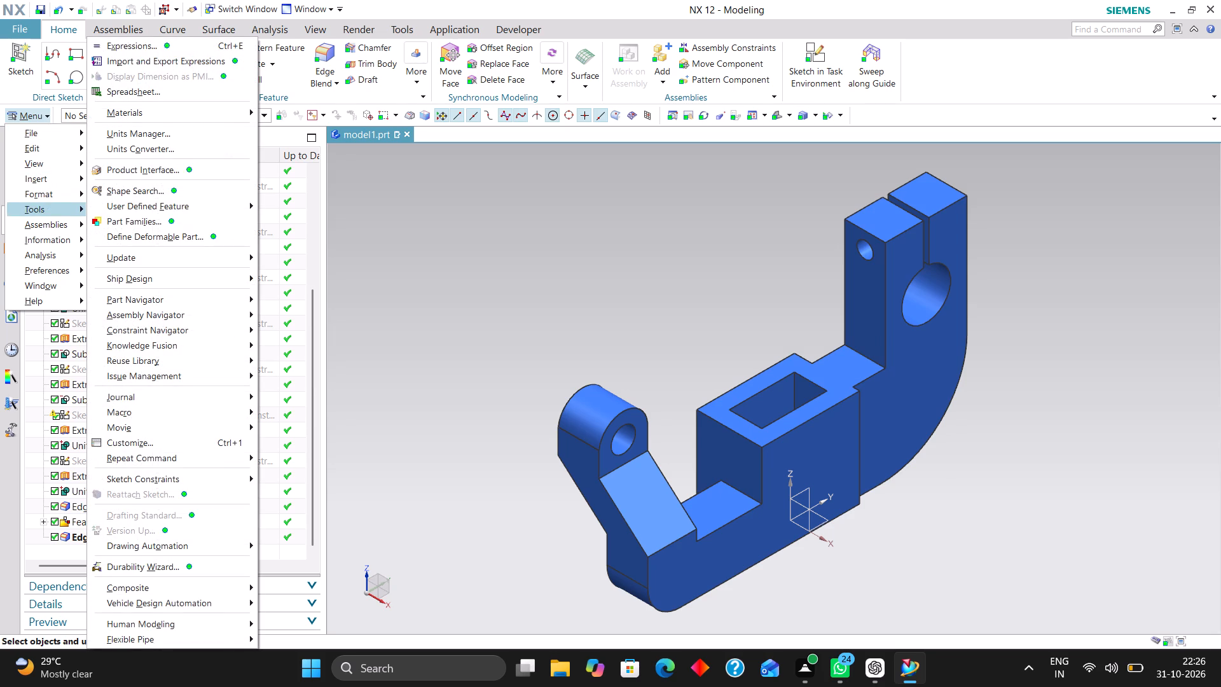
{"action": "left_click", "coordinate": [196, 172]}
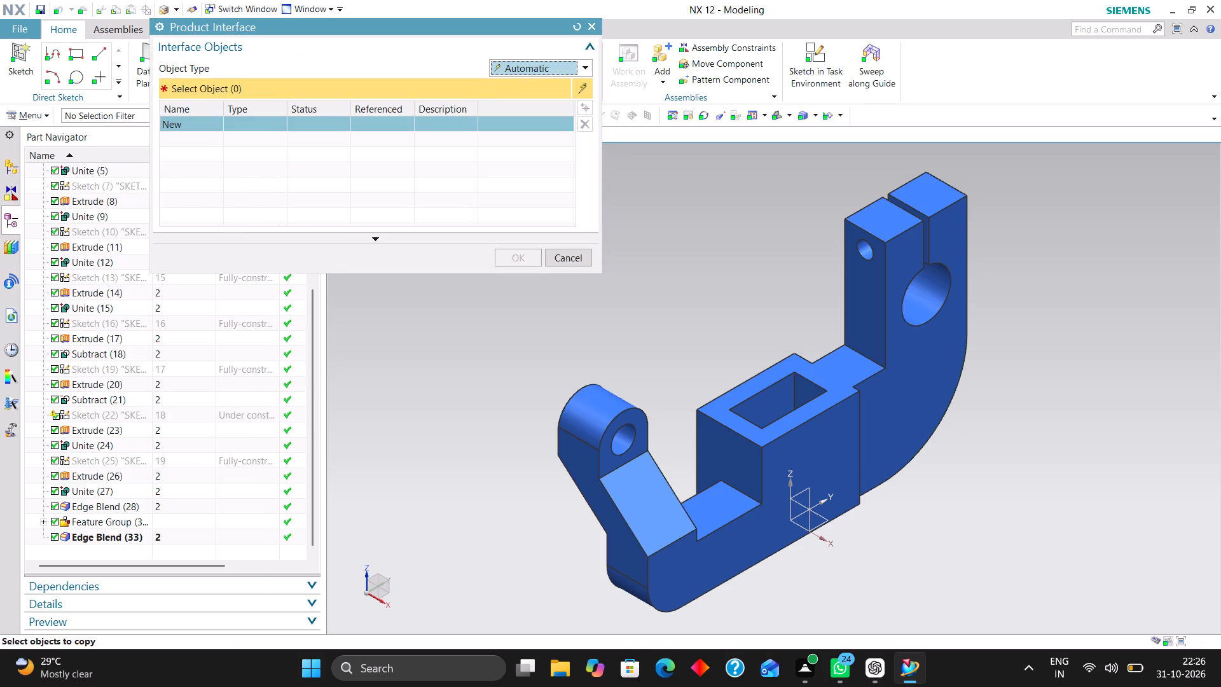
{"action": "left_click", "coordinate": [908, 376]}
{"action": "left_click", "coordinate": [528, 260]}
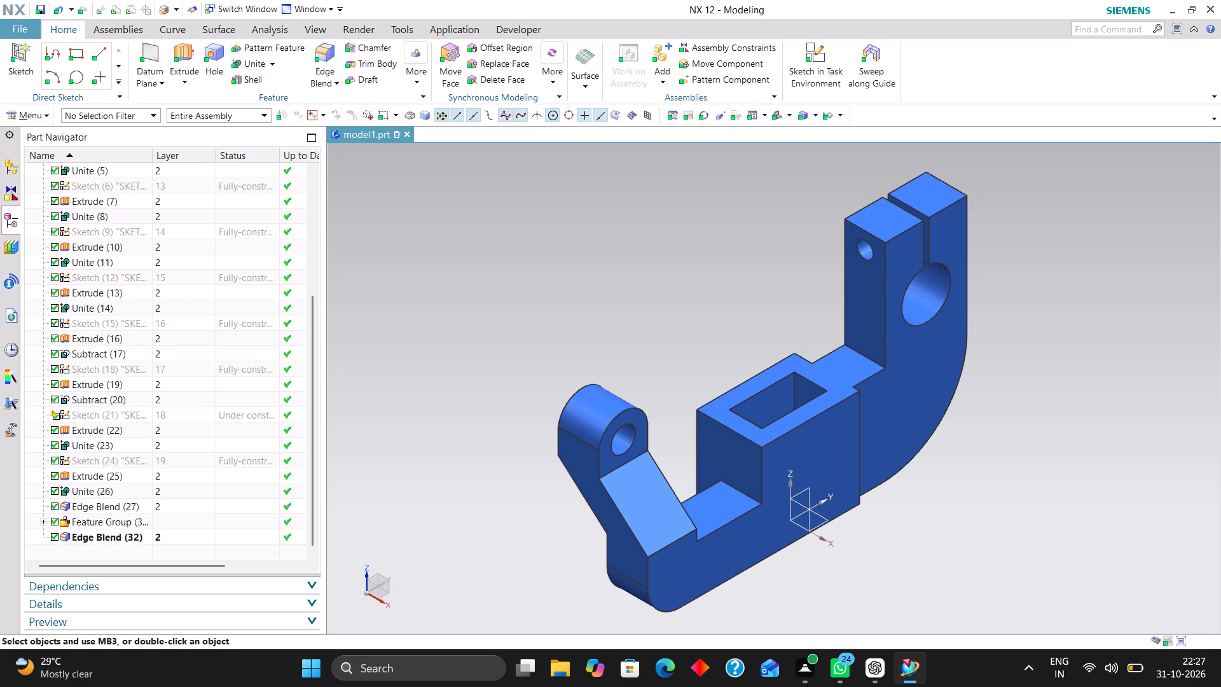
Edit Sketch (21) with rollback, dimension the horizontal distance between the profile's top line midpoint and the vertical axis, and finish the sketch.
{"action": "left_click", "coordinate": [180, 413]}
{"action": "right_click", "coordinate": [183, 414]}
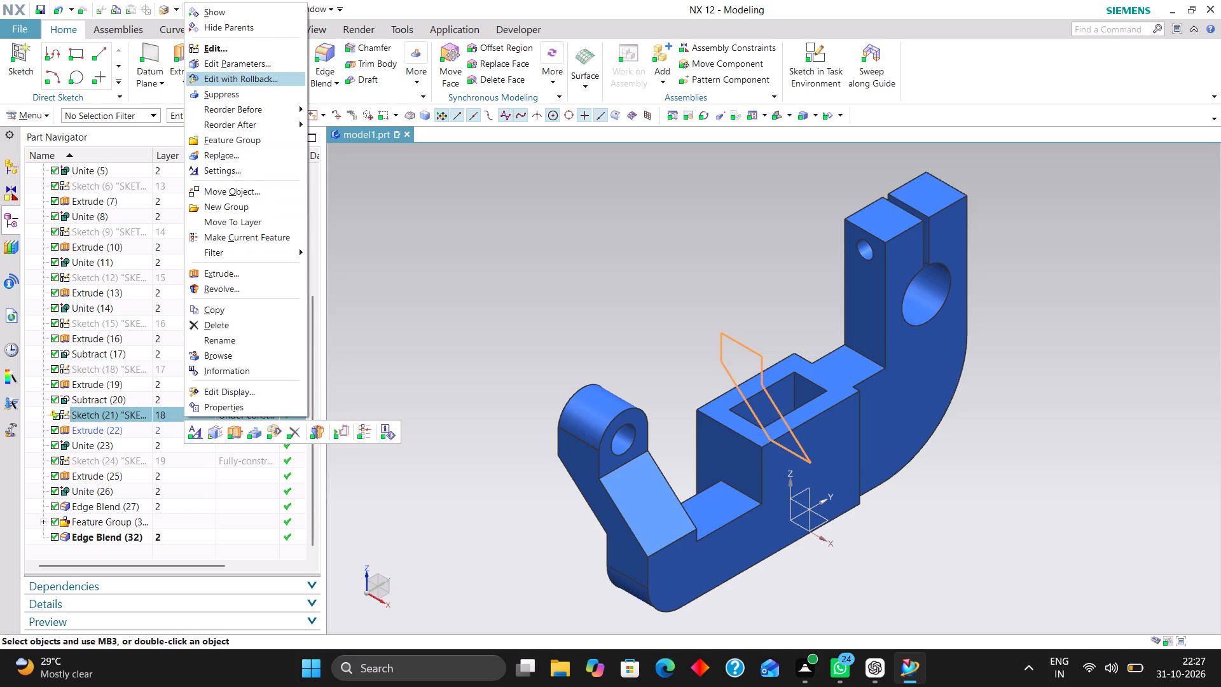
{"action": "left_click", "coordinate": [259, 74]}
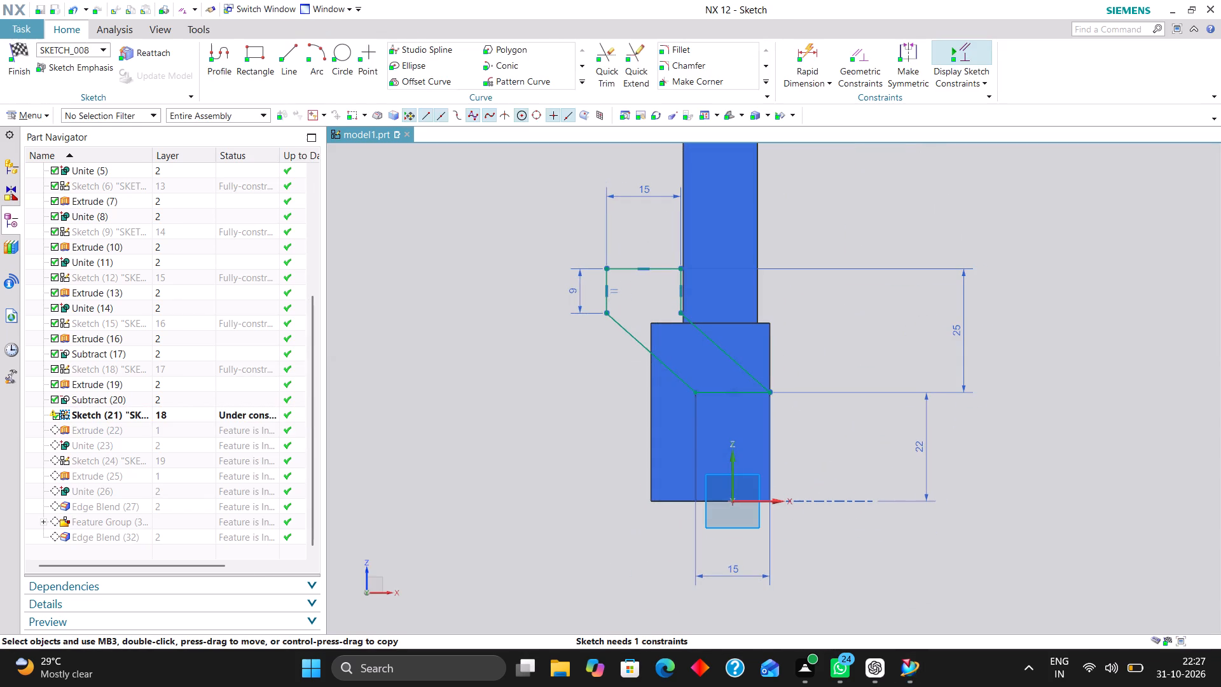
{"action": "left_click", "coordinate": [861, 57]}
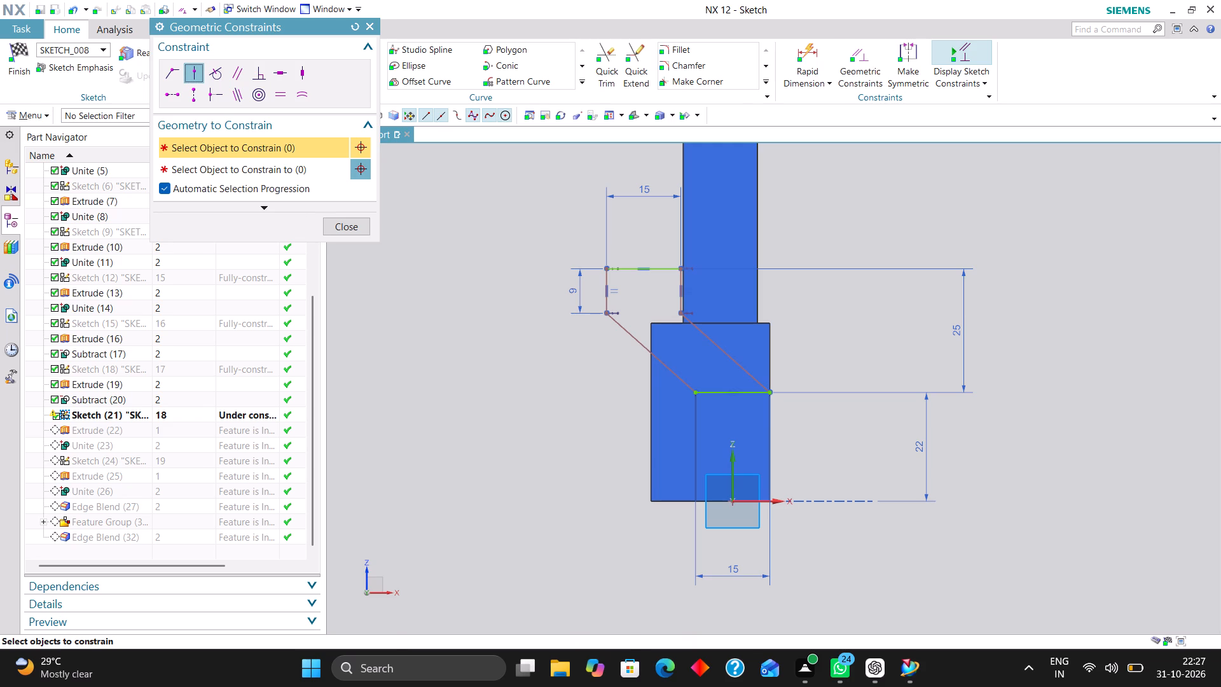
{"action": "left_click", "coordinate": [342, 223]}
{"action": "right_click_drag", "start_coordinate": [721, 183], "coordinate": [722, 252]}
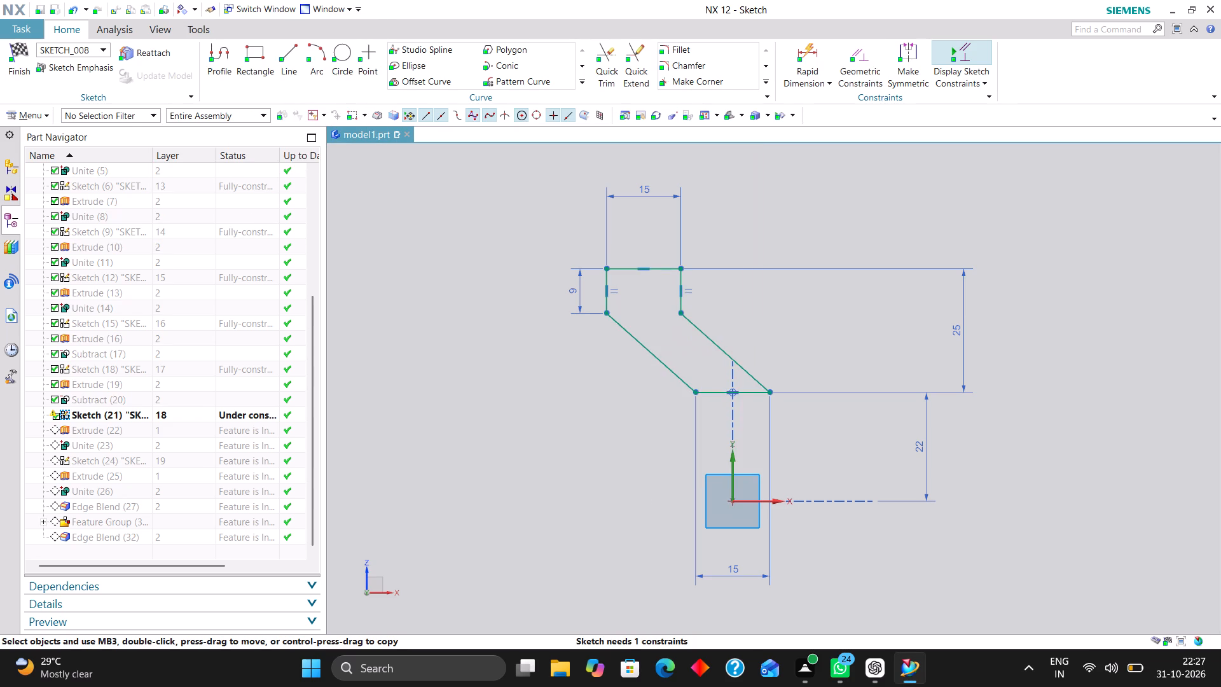
{"action": "left_click", "coordinate": [804, 66]}
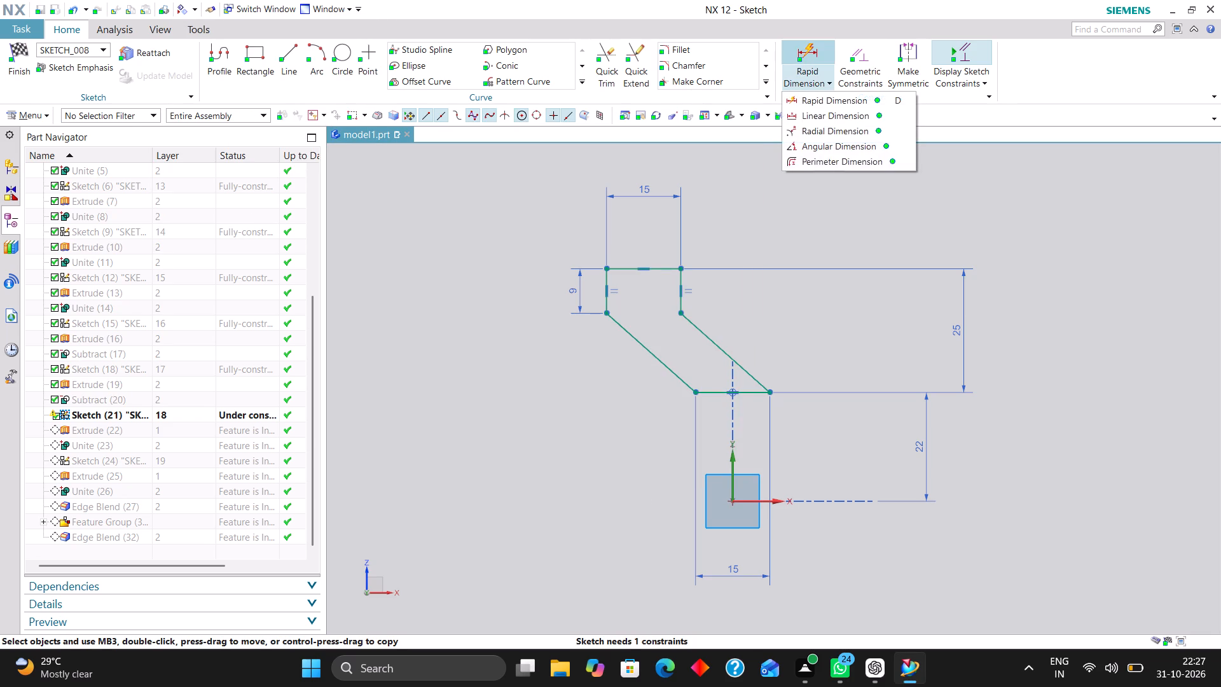
{"action": "left_click", "coordinate": [809, 50]}
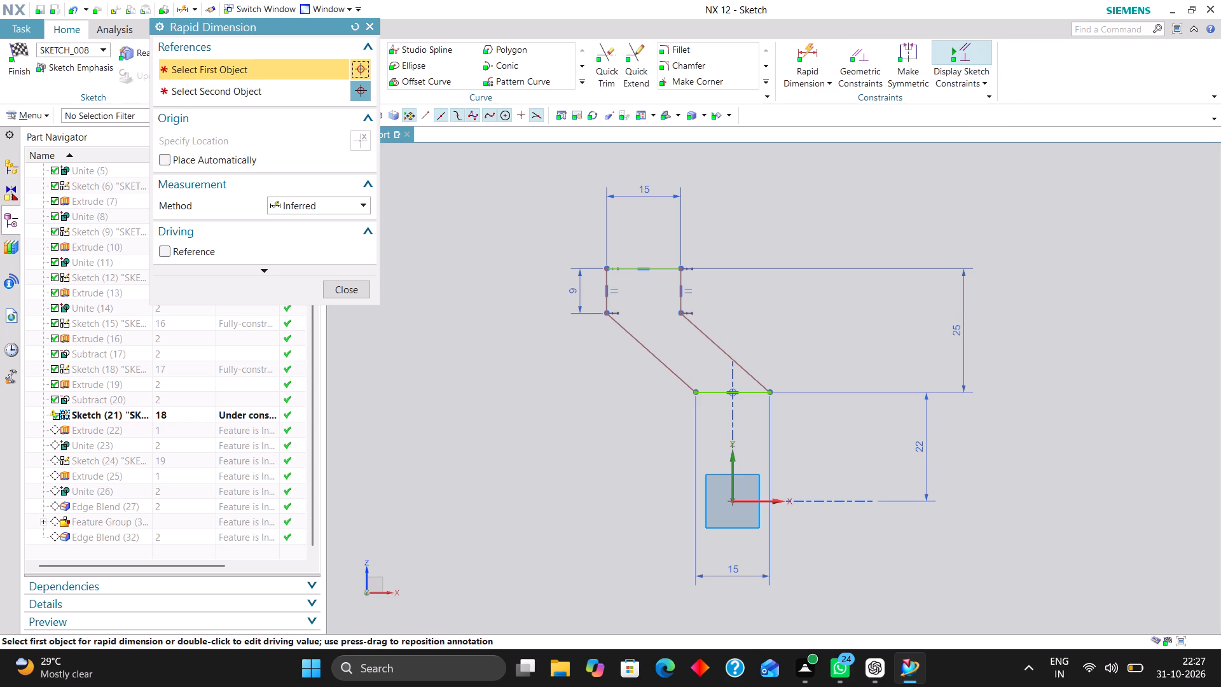
{"action": "left_click", "coordinate": [641, 268]}
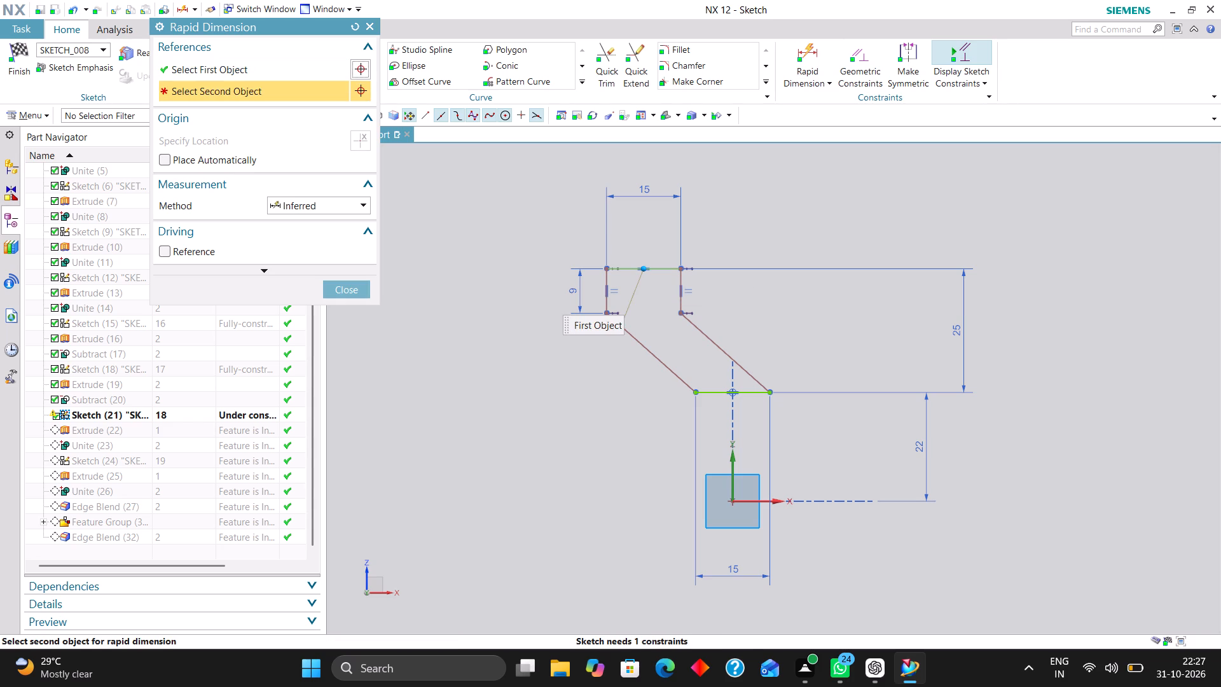
{"action": "left_click", "coordinate": [733, 483]}
{"action": "left_click", "coordinate": [694, 167]}
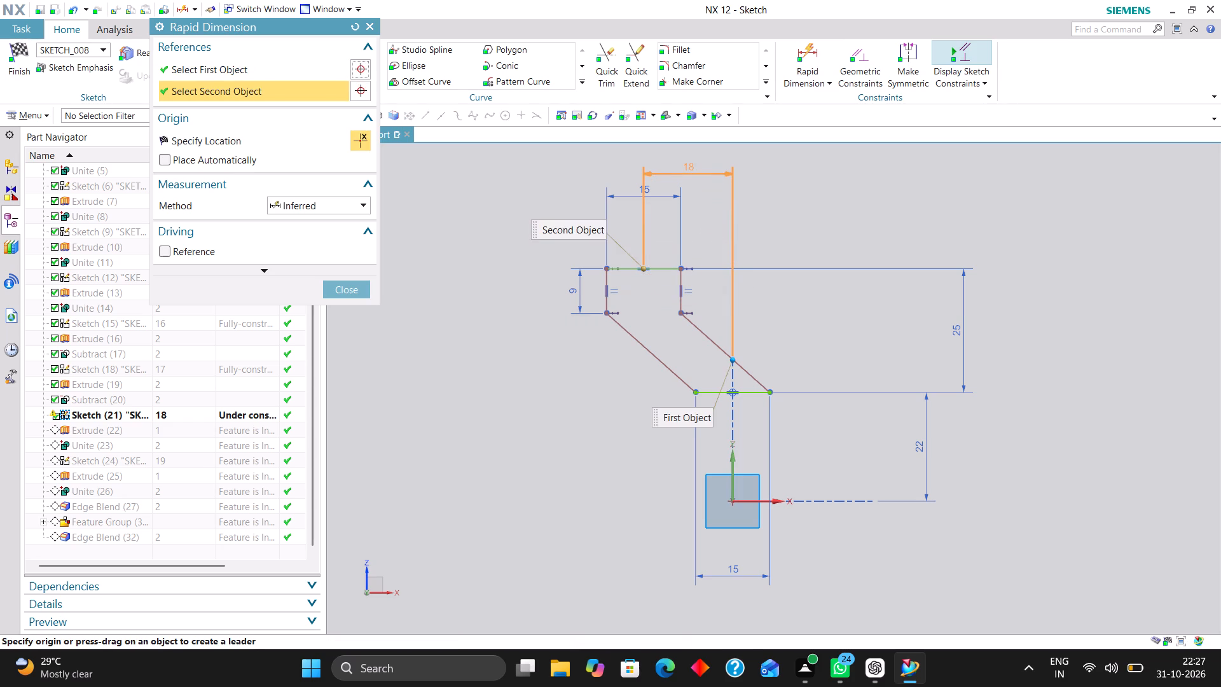
{"action": "left_click", "coordinate": [351, 291]}
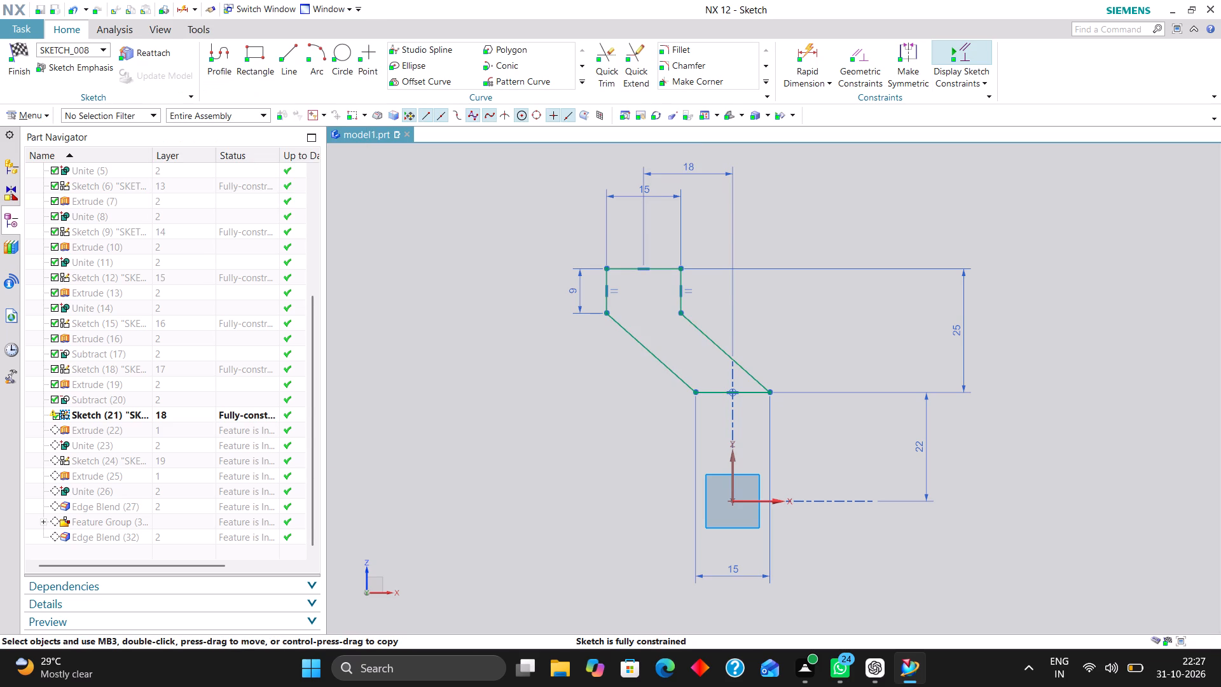
{"action": "left_click", "coordinate": [22, 54]}
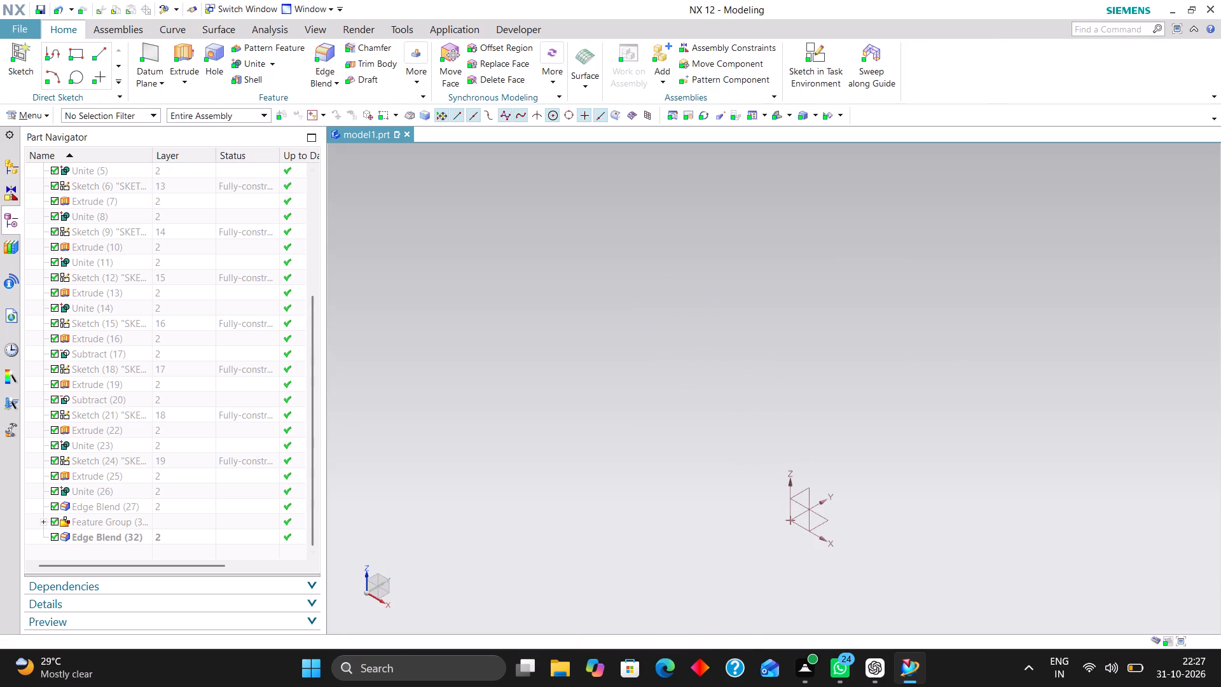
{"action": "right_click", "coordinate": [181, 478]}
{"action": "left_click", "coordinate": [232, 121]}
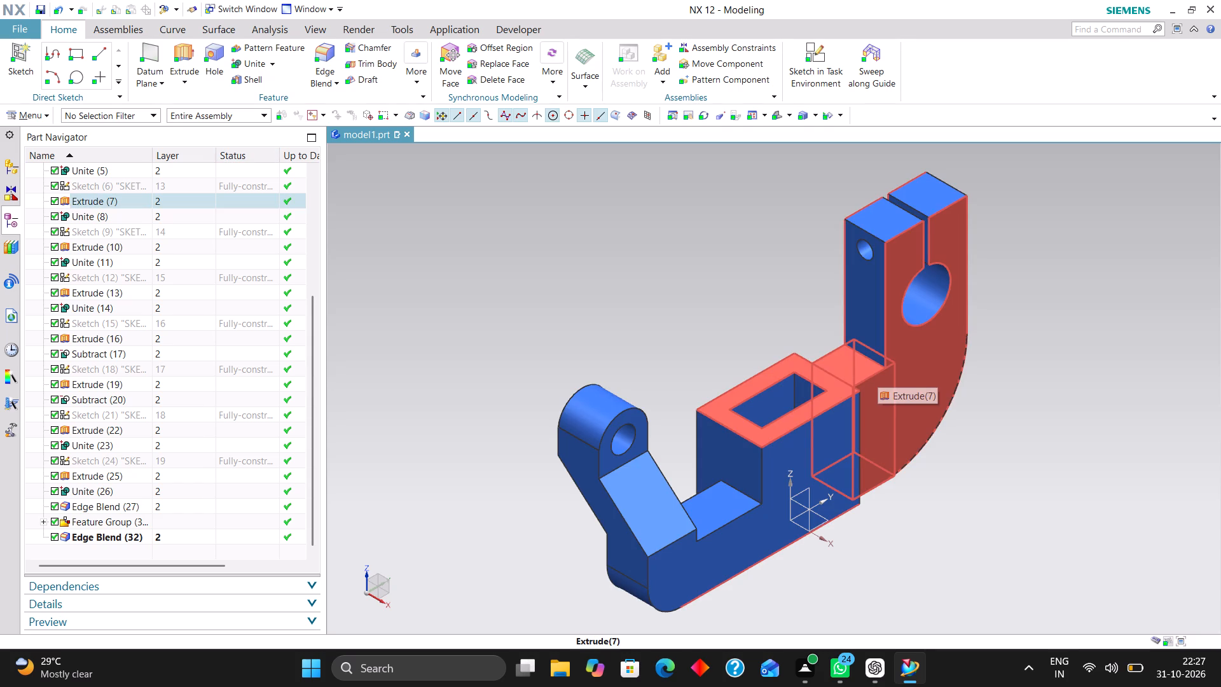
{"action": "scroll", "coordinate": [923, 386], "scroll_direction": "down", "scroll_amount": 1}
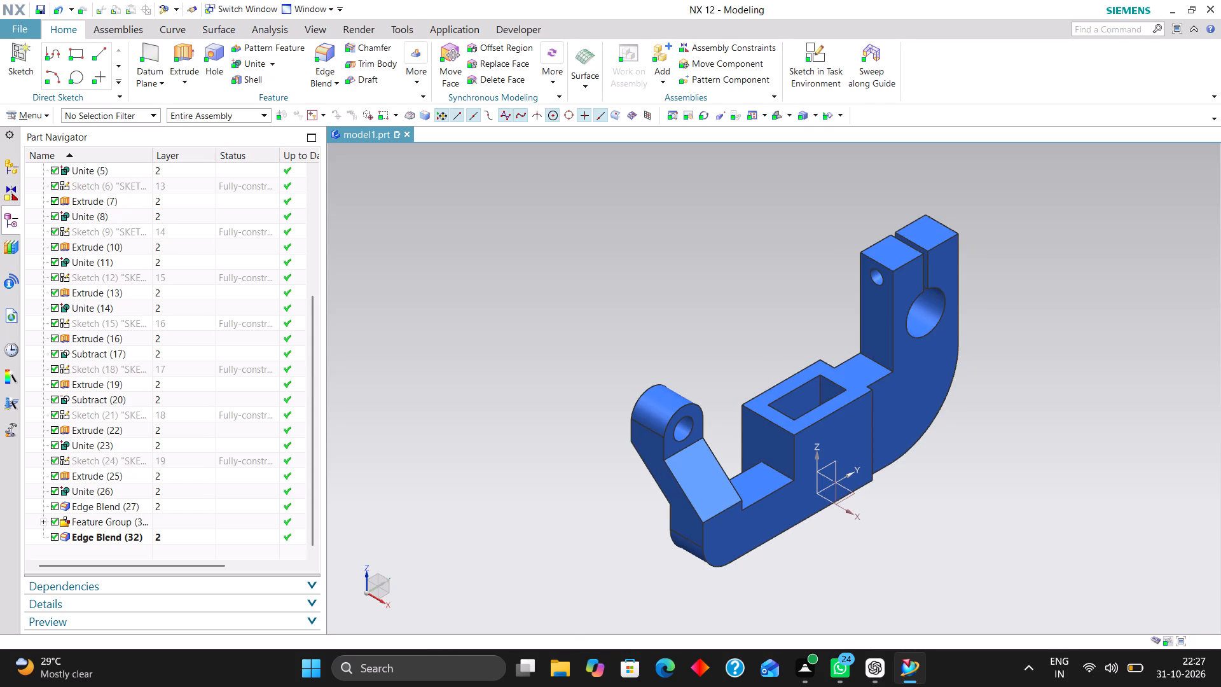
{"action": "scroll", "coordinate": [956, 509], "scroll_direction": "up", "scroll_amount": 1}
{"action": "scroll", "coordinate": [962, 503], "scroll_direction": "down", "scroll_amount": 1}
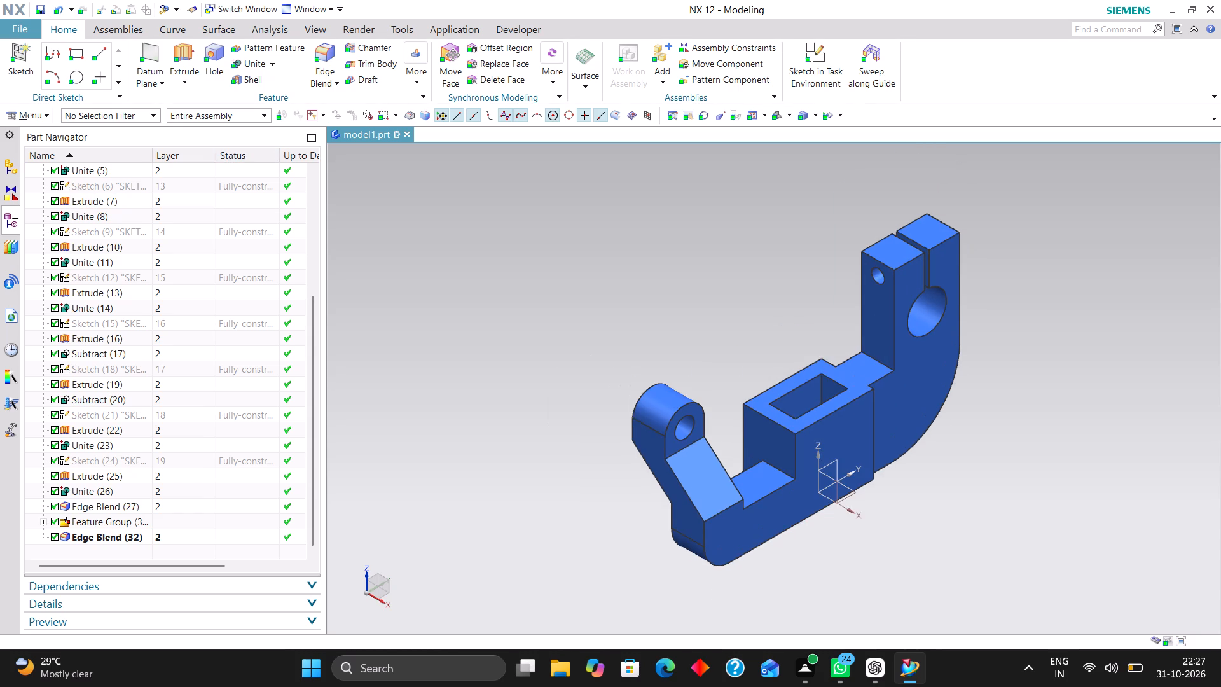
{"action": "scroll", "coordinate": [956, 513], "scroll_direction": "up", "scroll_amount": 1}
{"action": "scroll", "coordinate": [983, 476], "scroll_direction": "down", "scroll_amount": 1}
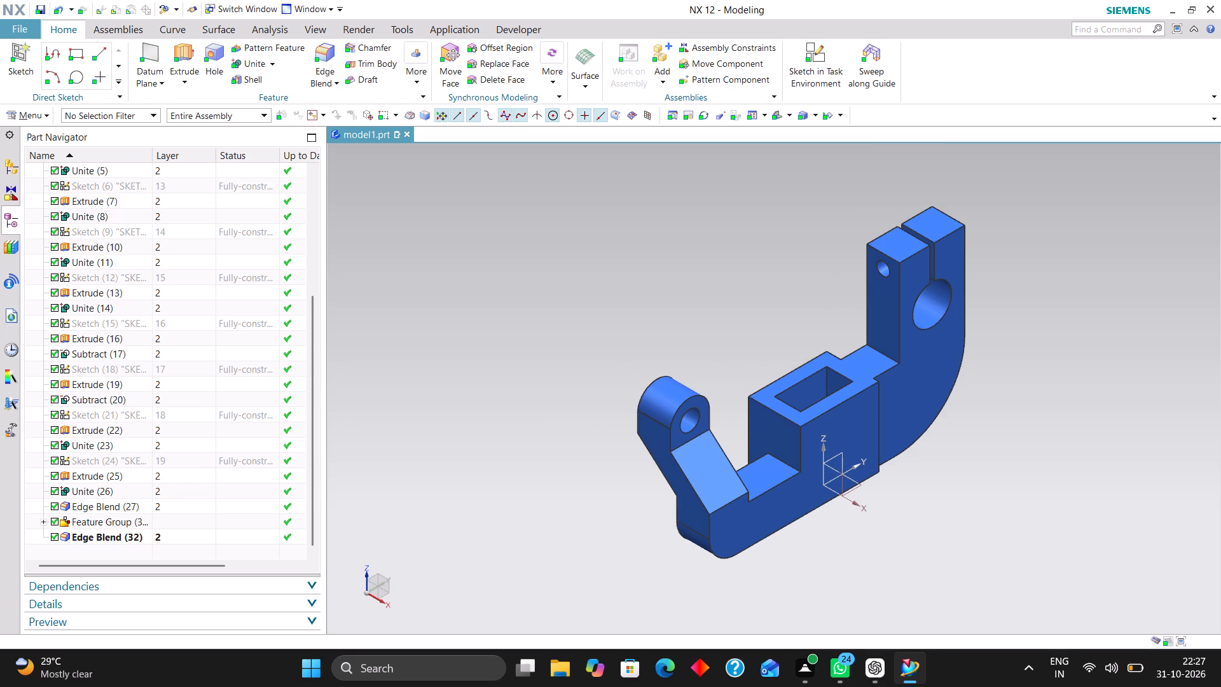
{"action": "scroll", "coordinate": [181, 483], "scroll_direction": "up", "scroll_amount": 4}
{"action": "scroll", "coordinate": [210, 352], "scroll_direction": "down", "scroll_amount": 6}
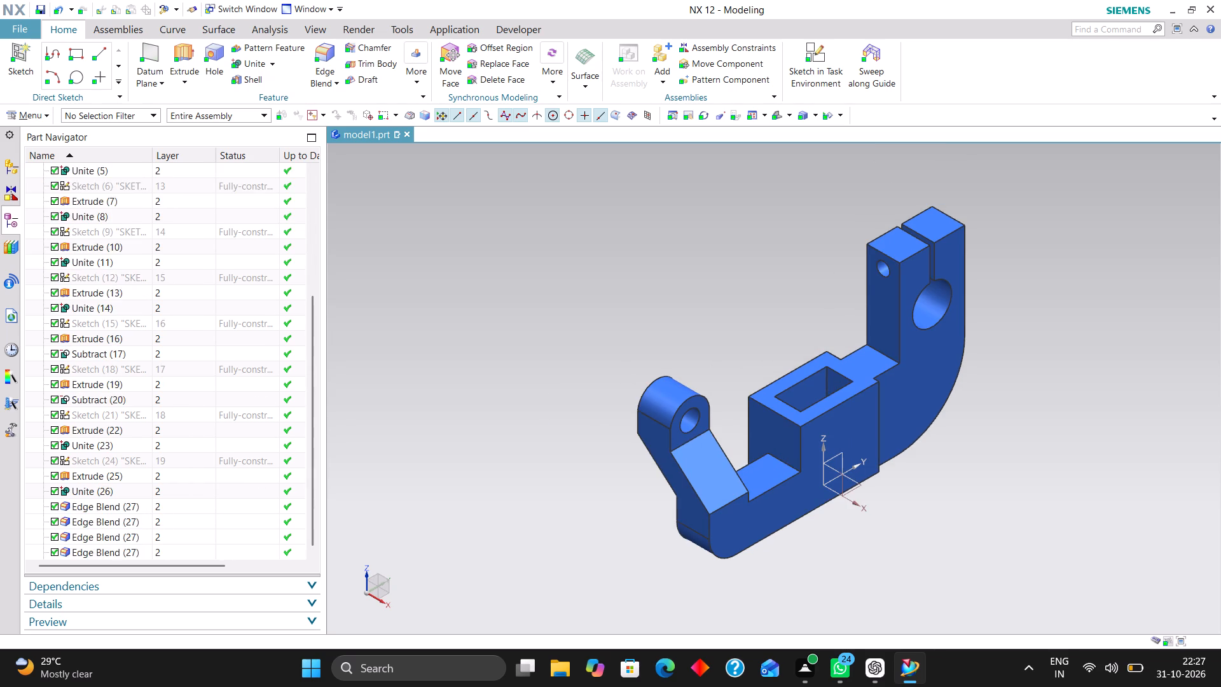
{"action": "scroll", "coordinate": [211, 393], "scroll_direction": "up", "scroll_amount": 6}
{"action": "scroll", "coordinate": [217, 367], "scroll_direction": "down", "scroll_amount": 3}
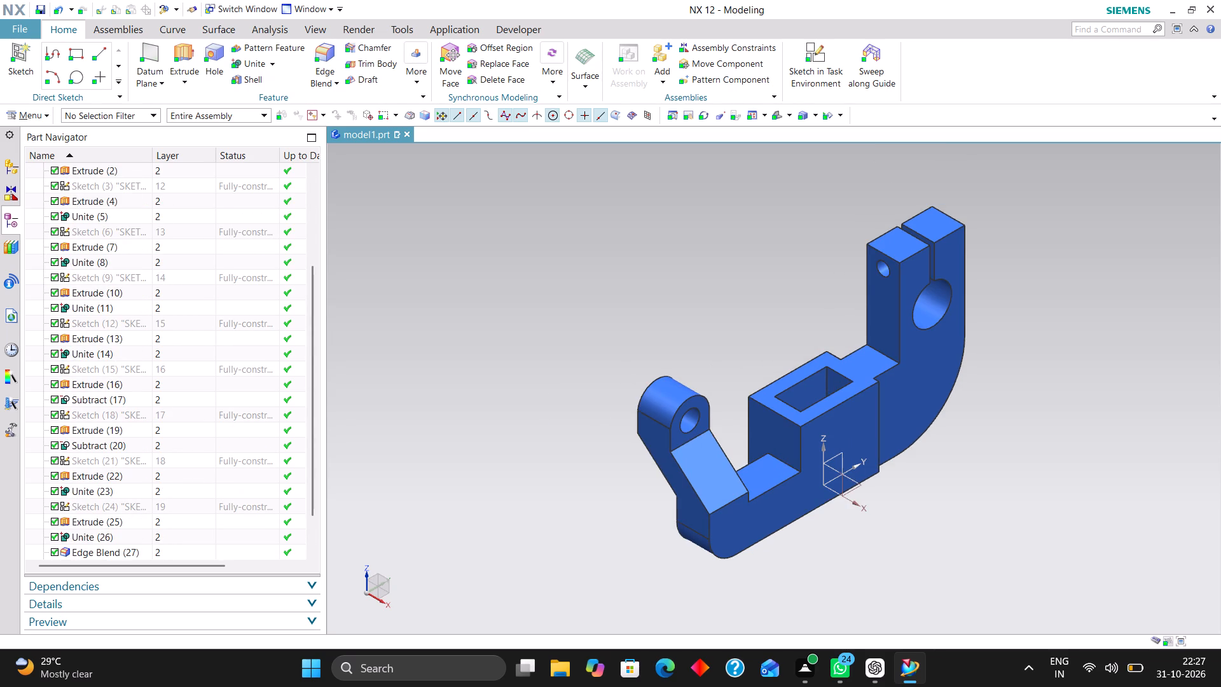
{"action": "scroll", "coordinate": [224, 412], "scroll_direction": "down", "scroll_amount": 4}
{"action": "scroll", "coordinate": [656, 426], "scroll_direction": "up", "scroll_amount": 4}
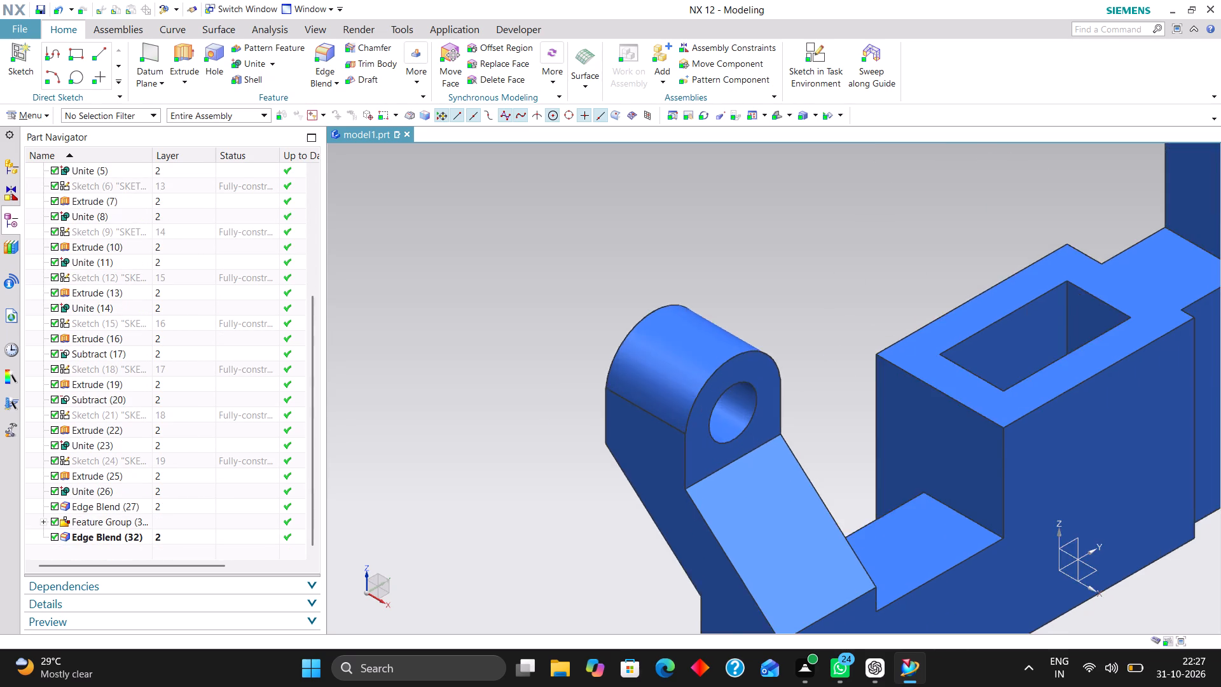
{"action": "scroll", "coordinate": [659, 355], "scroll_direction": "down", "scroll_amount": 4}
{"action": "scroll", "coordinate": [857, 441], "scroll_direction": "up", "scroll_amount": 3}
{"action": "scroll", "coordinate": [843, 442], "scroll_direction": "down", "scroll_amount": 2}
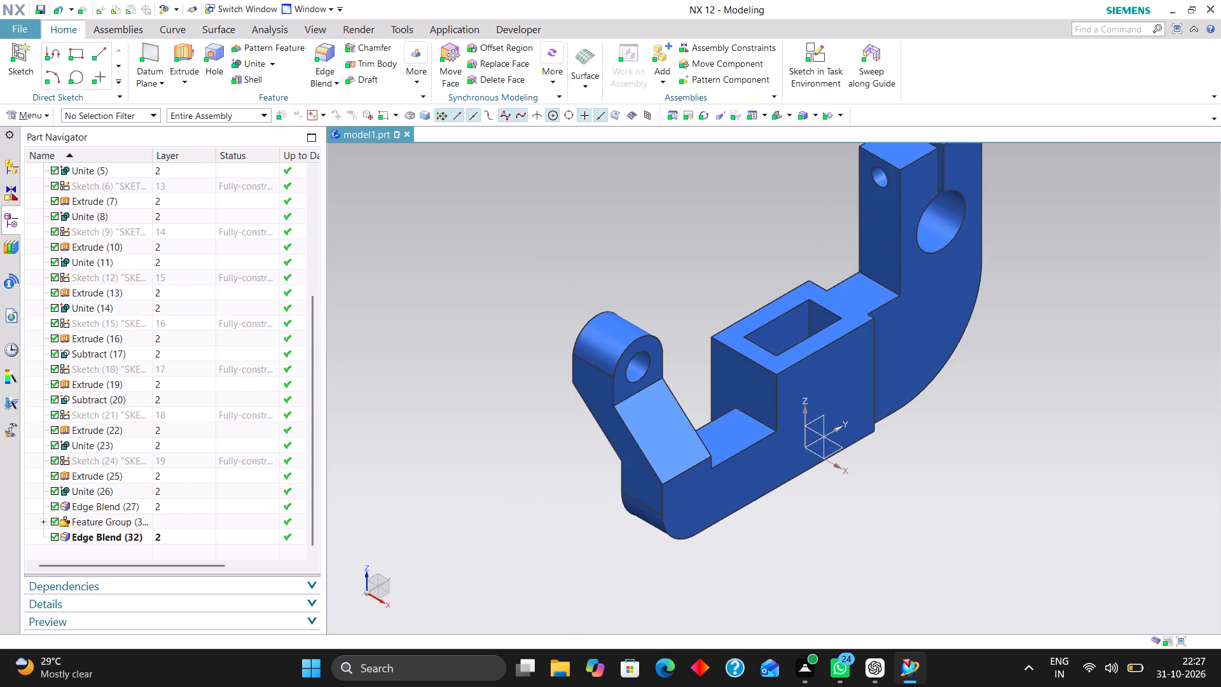
Create a new drawing part for the bracket model.
{"action": "left_click", "coordinate": [15, 28]}
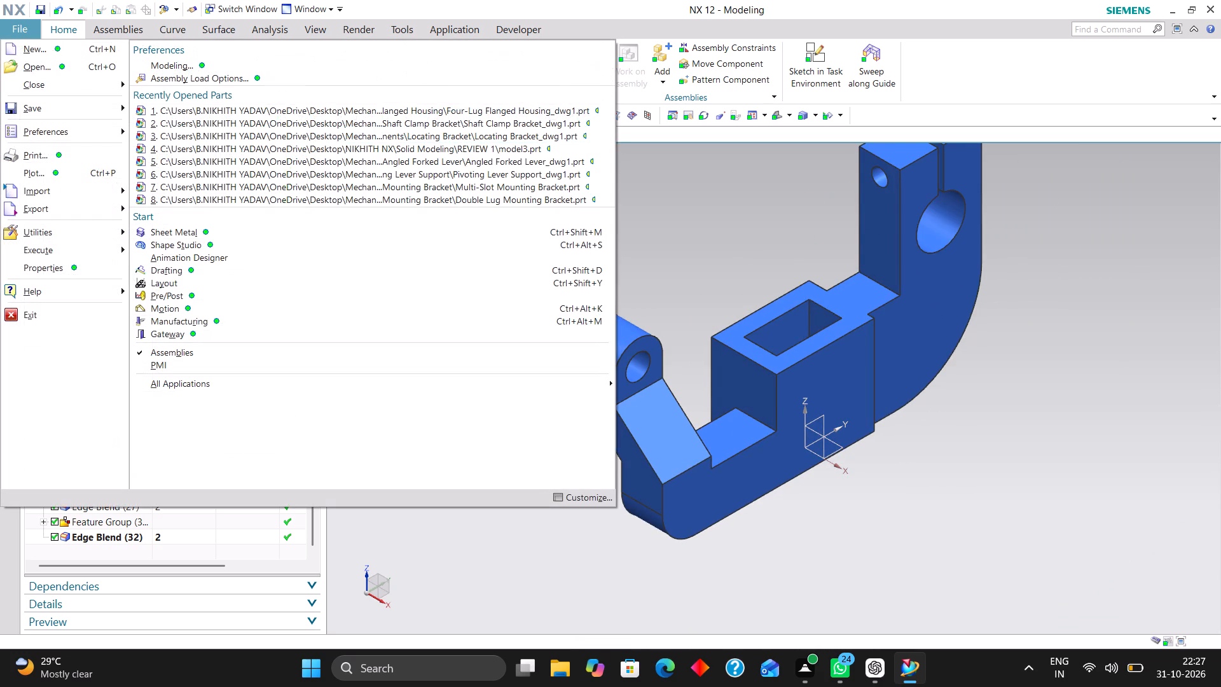
{"action": "left_click", "coordinate": [30, 45]}
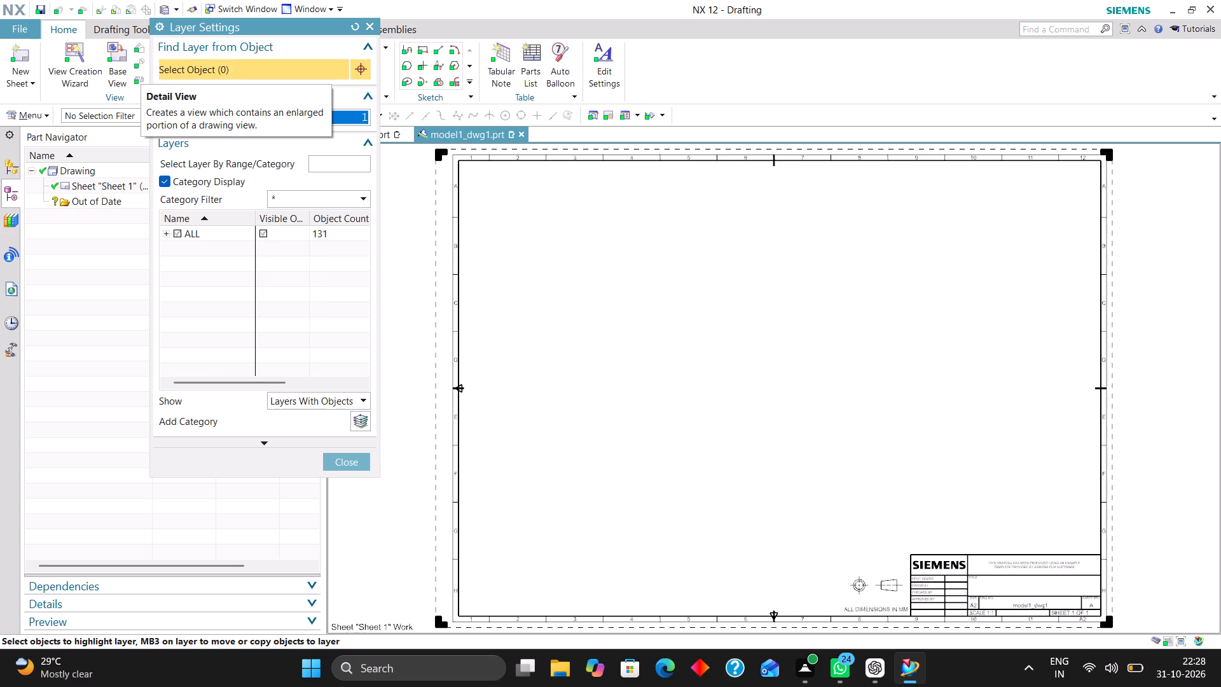
Set the drawing's work layer to 2.
{"action": "key", "text": "2"}
{"action": "key", "text": "Return"}
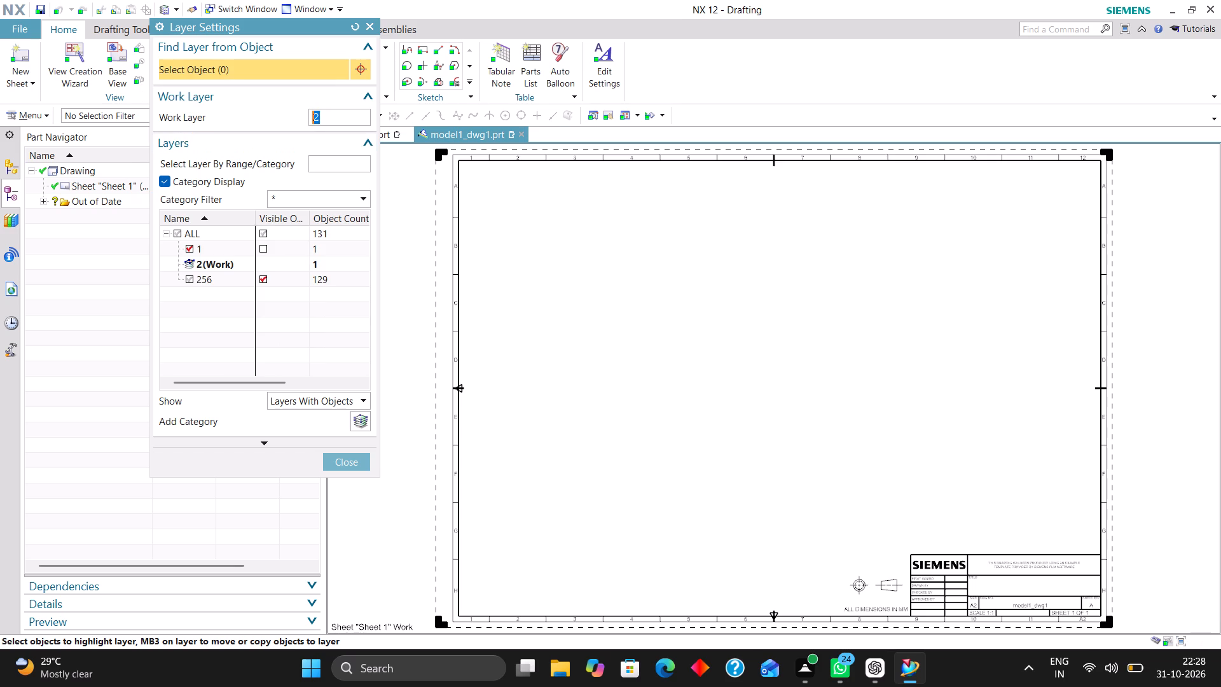
{"action": "left_click", "coordinate": [364, 460]}
Place an Isometric base view of the bracket at 1:1 scale in the upper-right area of the drawing sheet.
{"action": "left_click", "coordinate": [121, 55]}
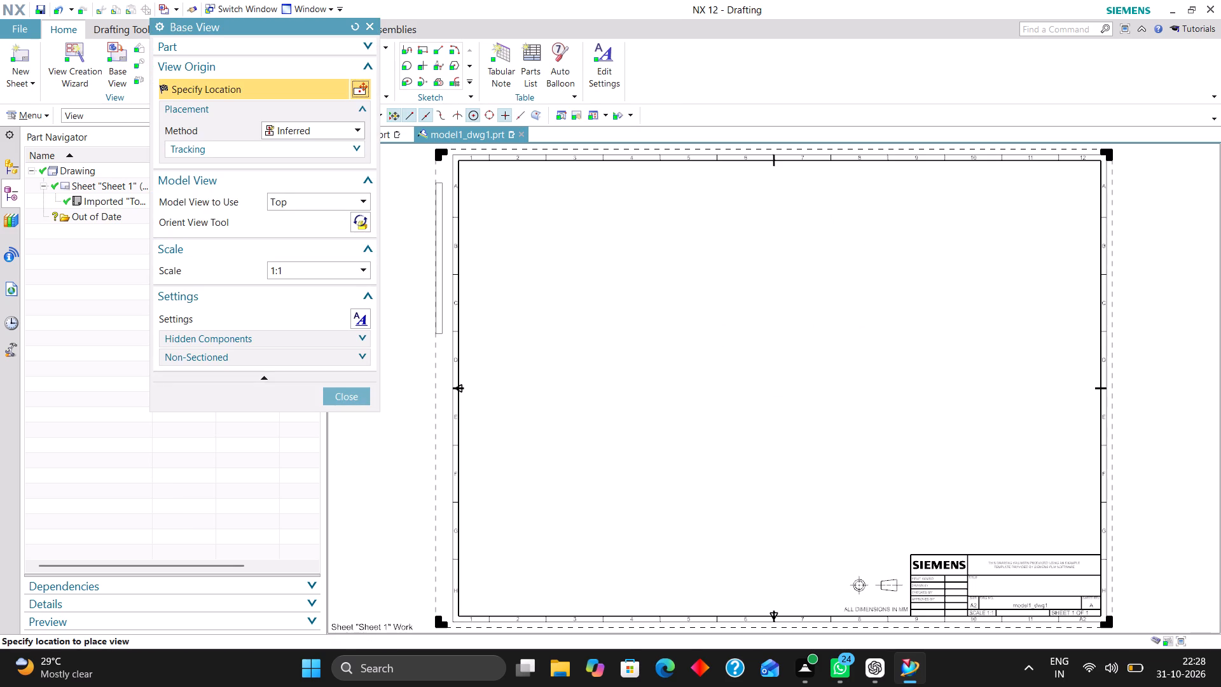
{"action": "left_click", "coordinate": [319, 199]}
{"action": "left_click", "coordinate": [317, 299]}
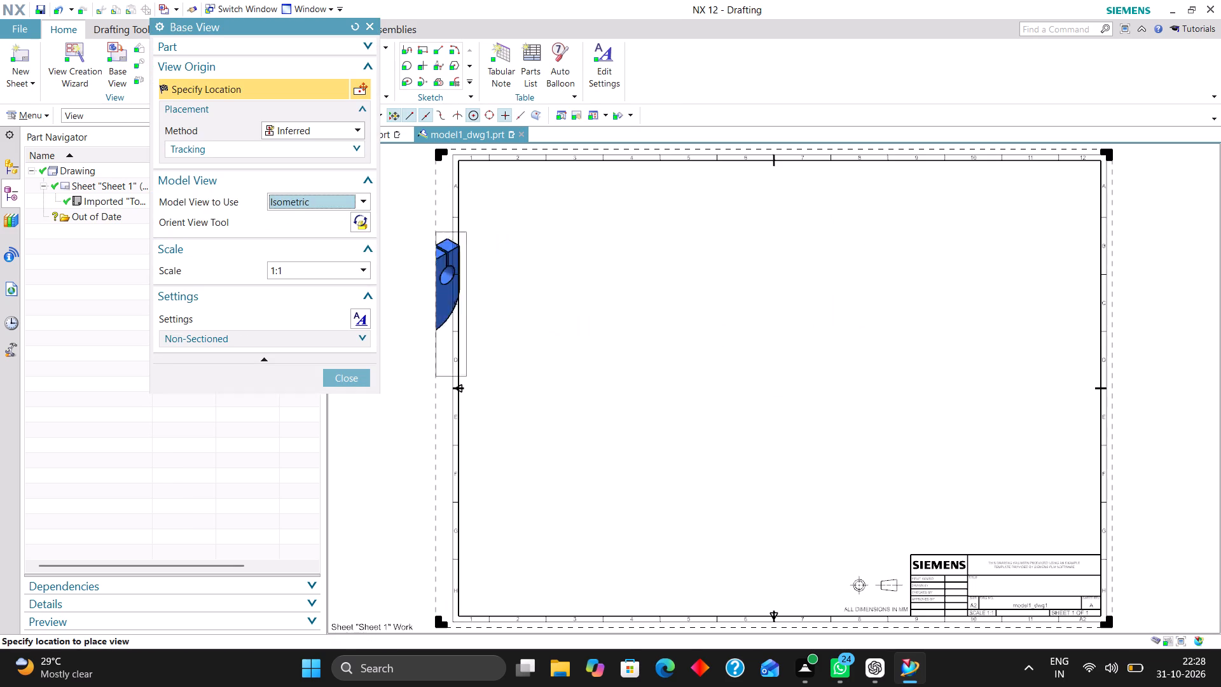
{"action": "left_click", "coordinate": [981, 276]}
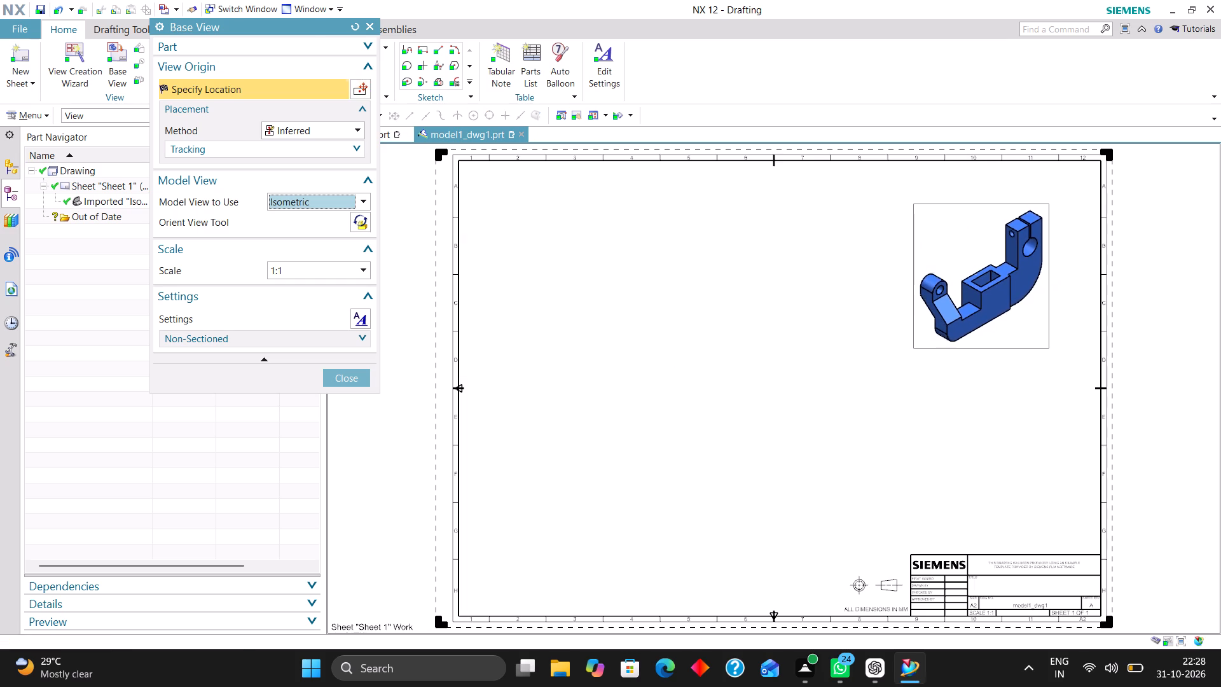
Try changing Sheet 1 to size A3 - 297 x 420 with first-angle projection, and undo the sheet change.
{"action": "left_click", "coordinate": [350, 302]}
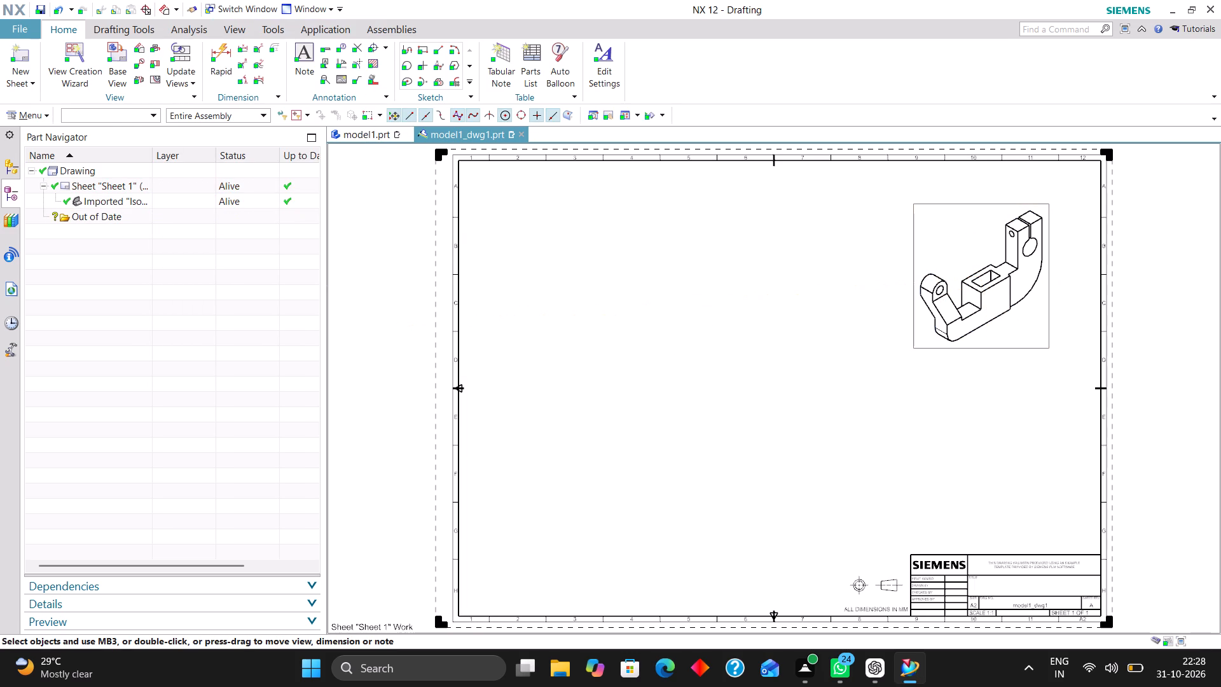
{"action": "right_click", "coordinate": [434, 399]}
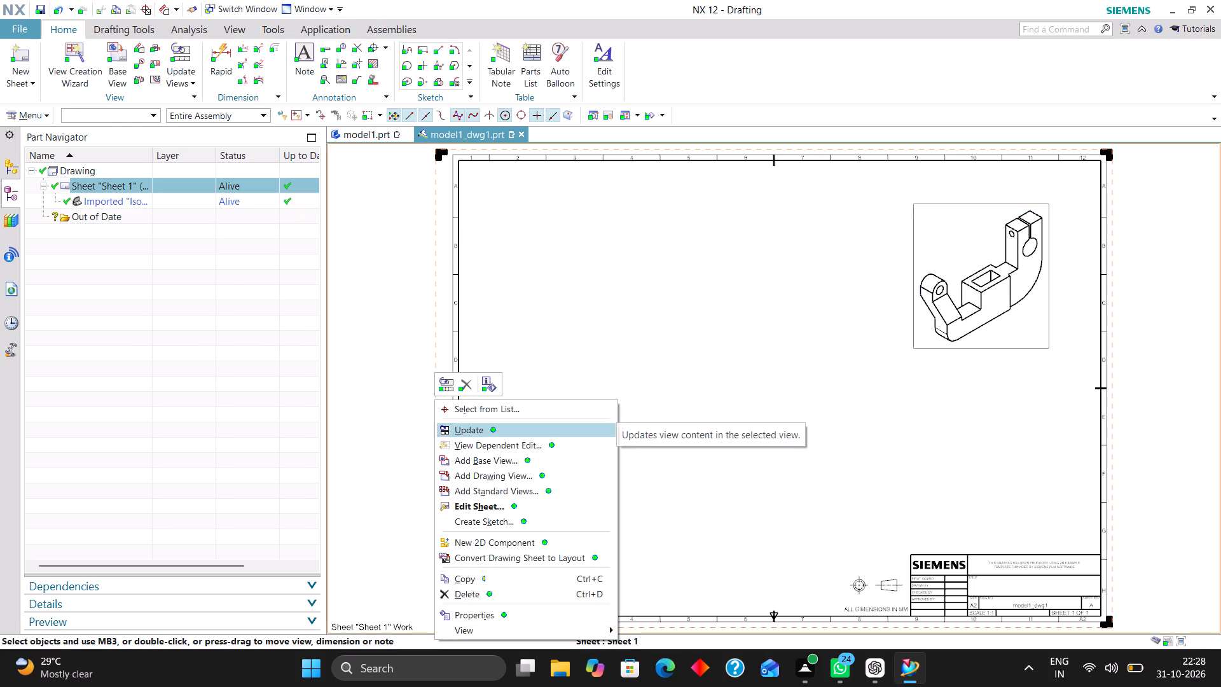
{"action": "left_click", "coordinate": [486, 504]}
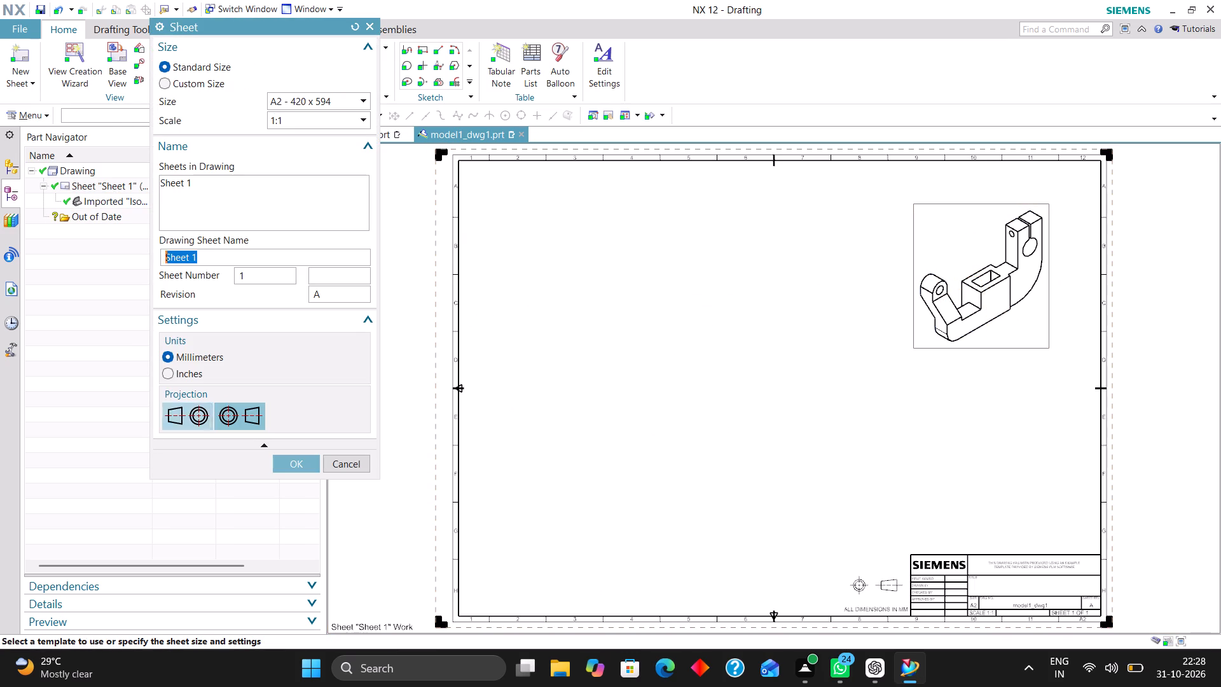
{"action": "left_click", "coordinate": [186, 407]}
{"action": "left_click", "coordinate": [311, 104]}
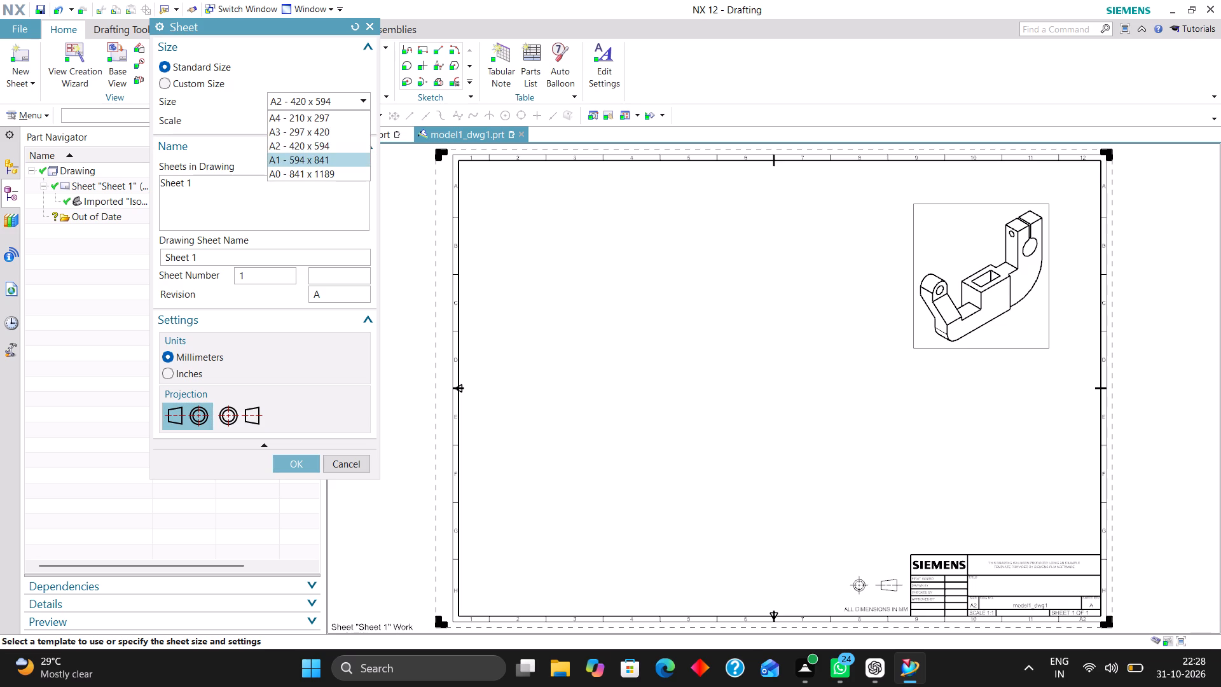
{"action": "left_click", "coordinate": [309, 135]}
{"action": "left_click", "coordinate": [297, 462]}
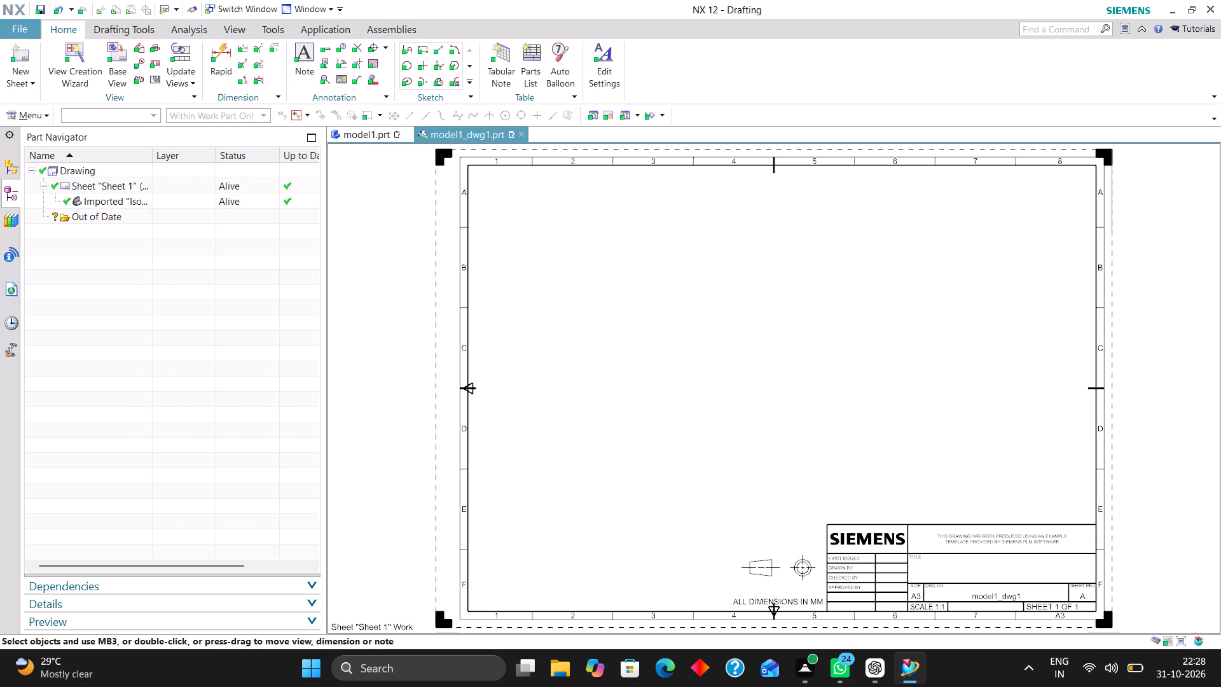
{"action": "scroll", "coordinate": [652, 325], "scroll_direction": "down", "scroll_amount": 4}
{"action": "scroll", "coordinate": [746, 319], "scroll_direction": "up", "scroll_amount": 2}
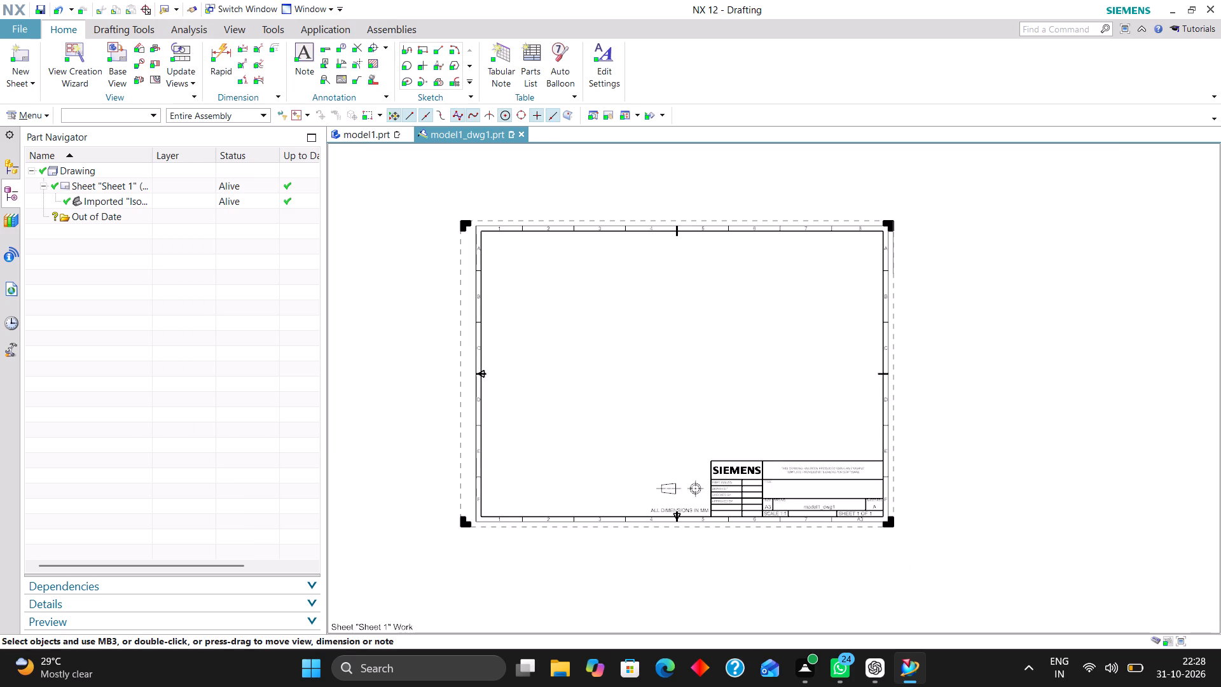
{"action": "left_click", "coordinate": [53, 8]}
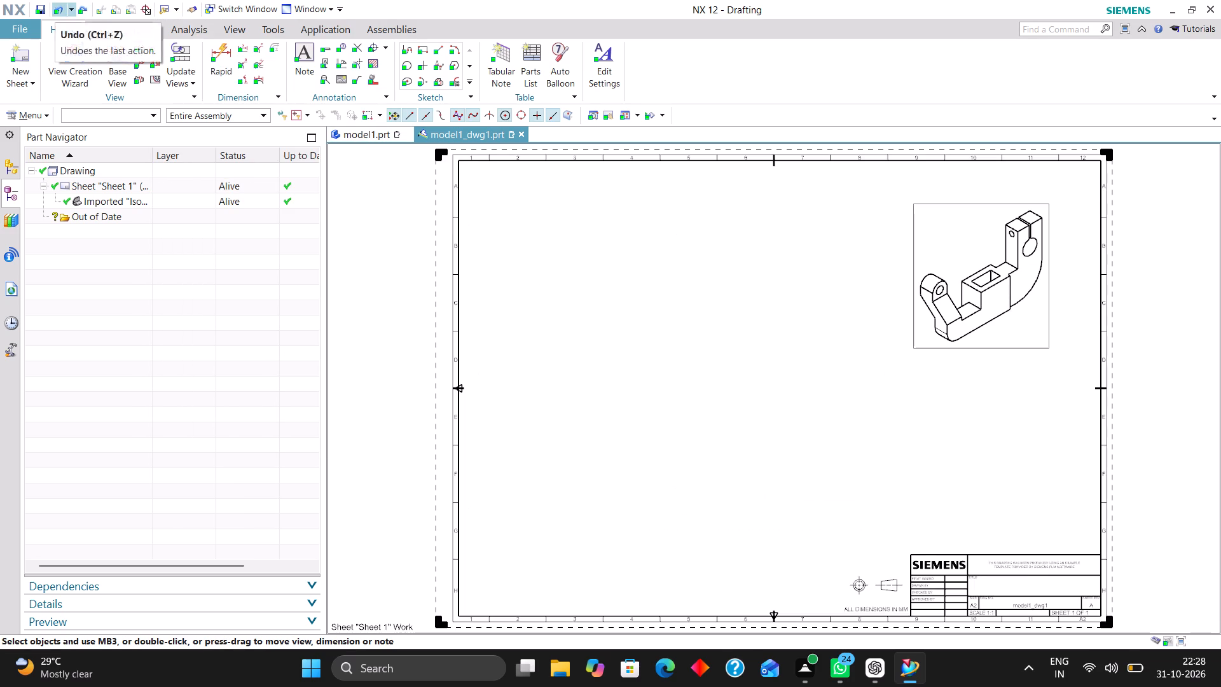
Delete the isometric view from the drawing sheet.
{"action": "right_click_drag", "start_coordinate": [916, 237], "coordinate": [859, 241]}
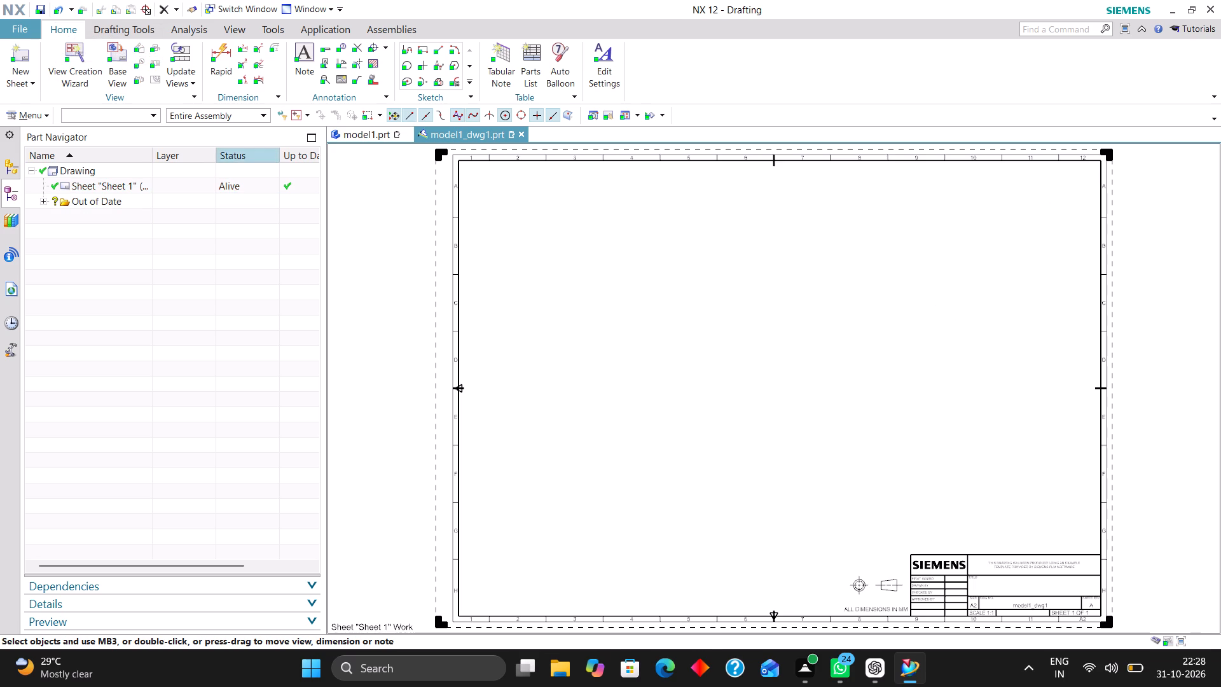
Edit Sheet 1 to size A3 - 297 x 420 with first-angle projection.
{"action": "right_click", "coordinate": [436, 277]}
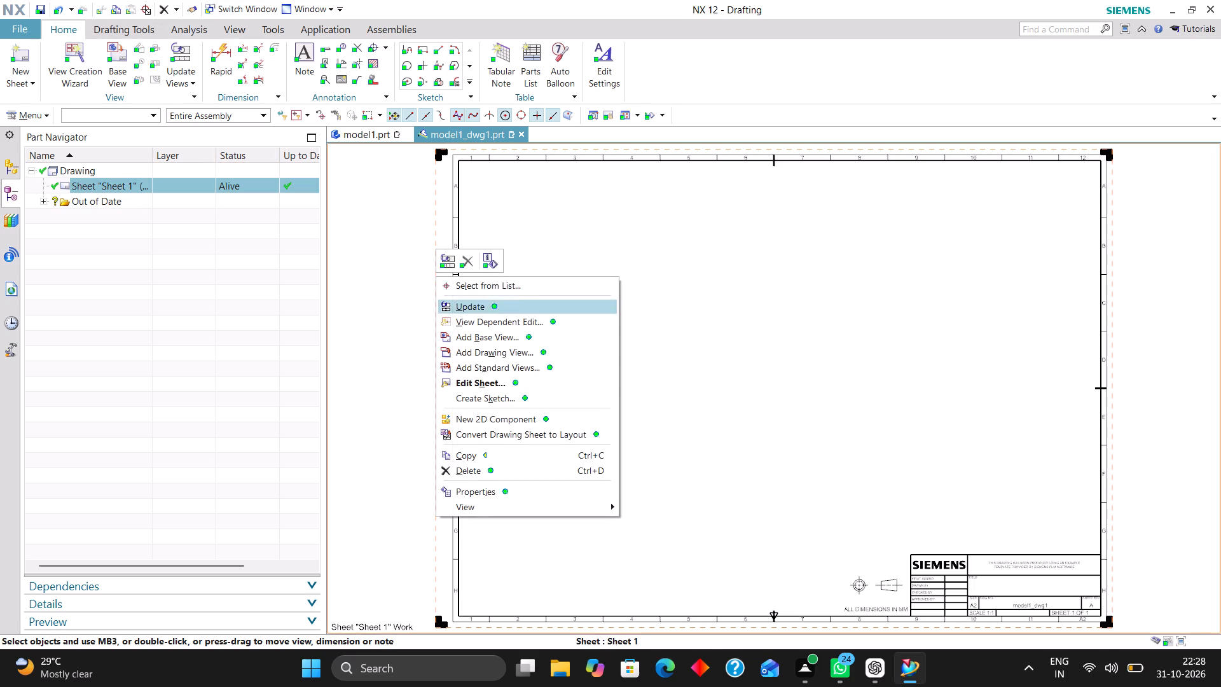
{"action": "left_click", "coordinate": [506, 384]}
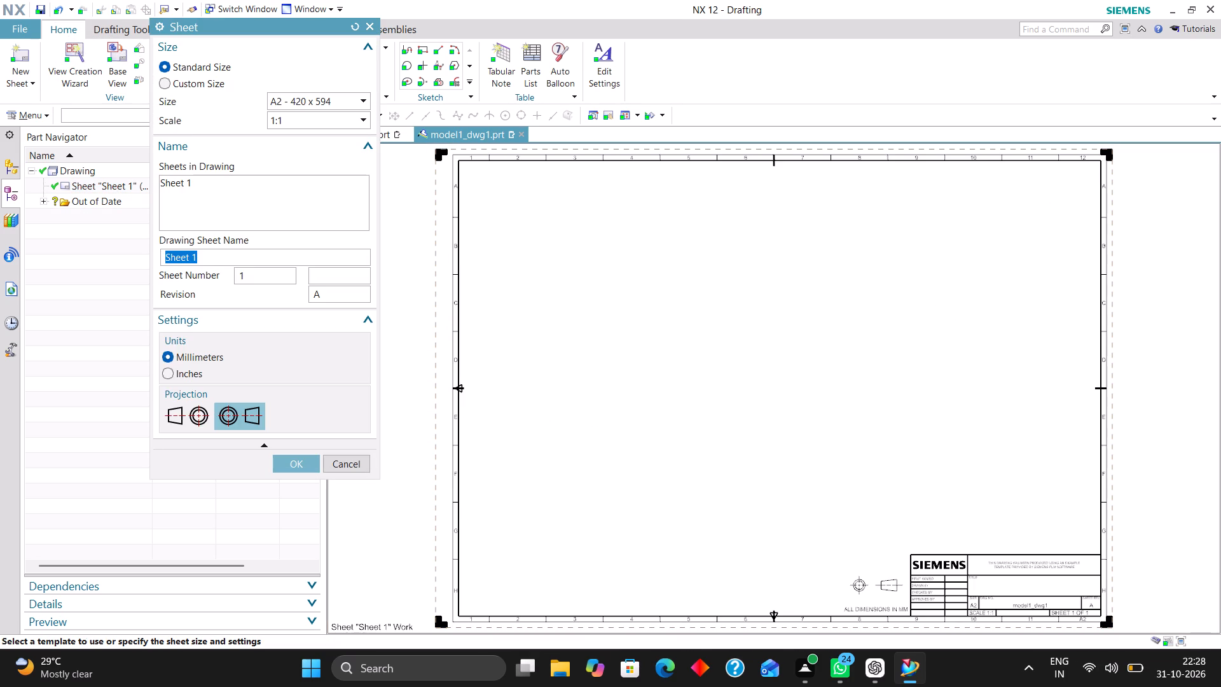
{"action": "left_click", "coordinate": [186, 412]}
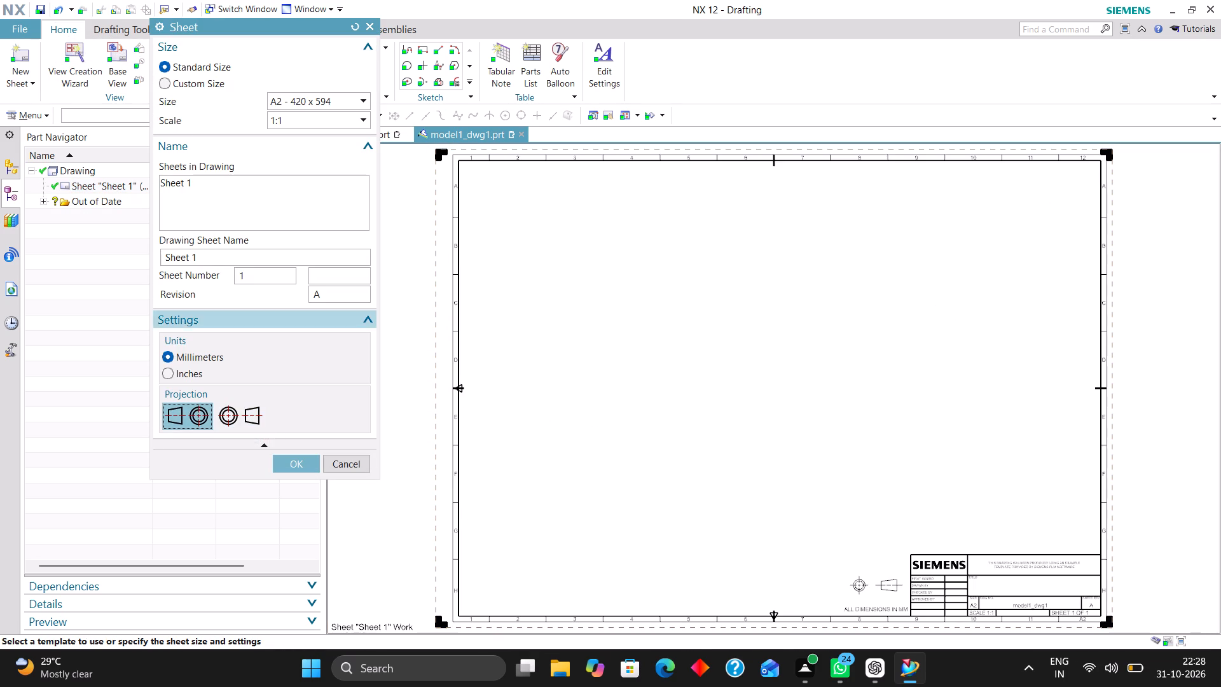
{"action": "left_click", "coordinate": [338, 104]}
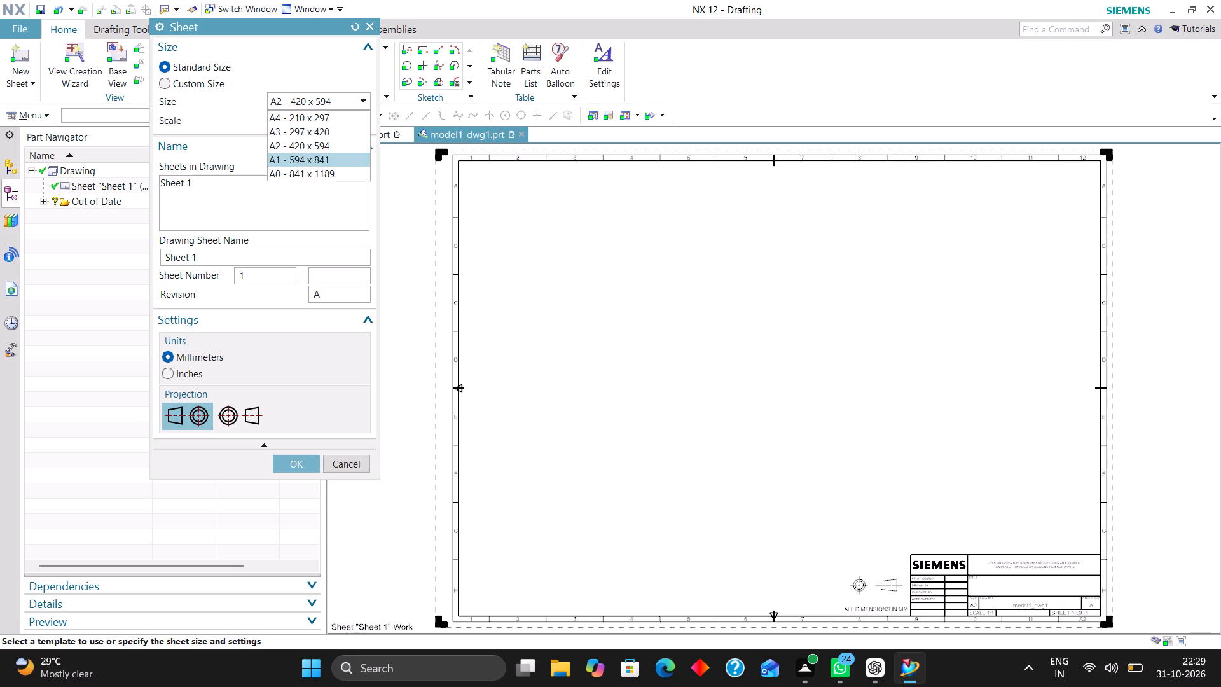
{"action": "left_click", "coordinate": [330, 133]}
{"action": "left_click", "coordinate": [294, 461]}
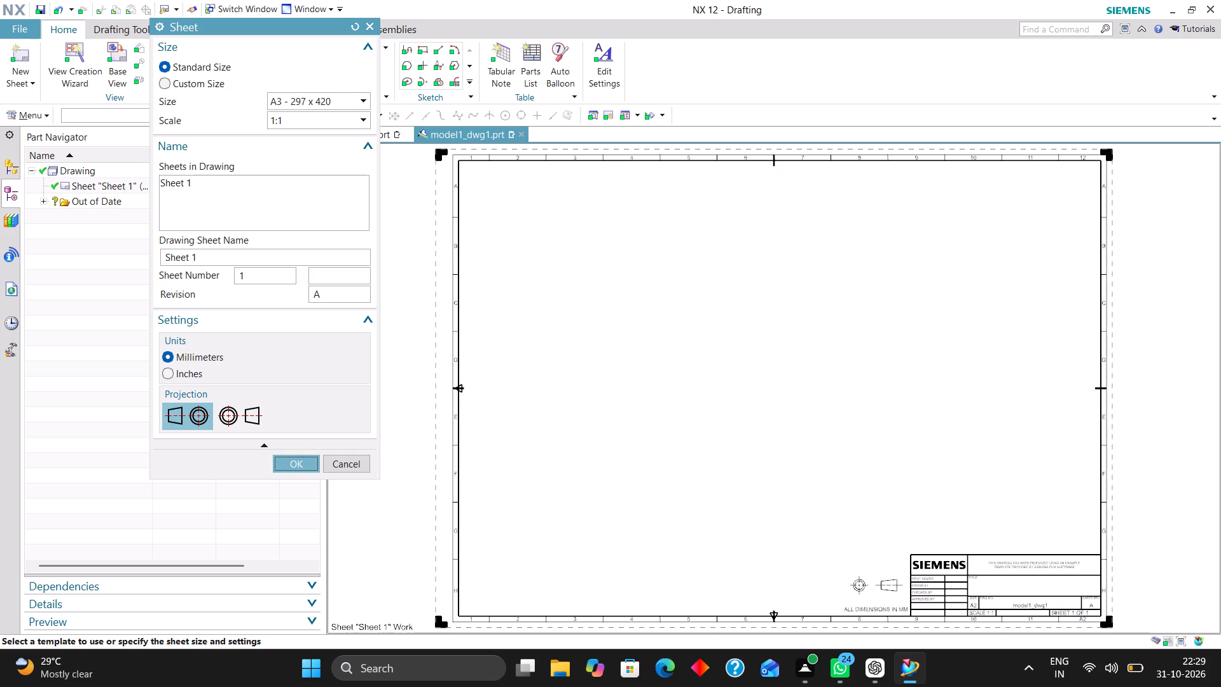
Place an Isometric base view of the bracket at 1:1 scale in the upper-right area of the A3 sheet.
{"action": "left_click", "coordinate": [116, 53]}
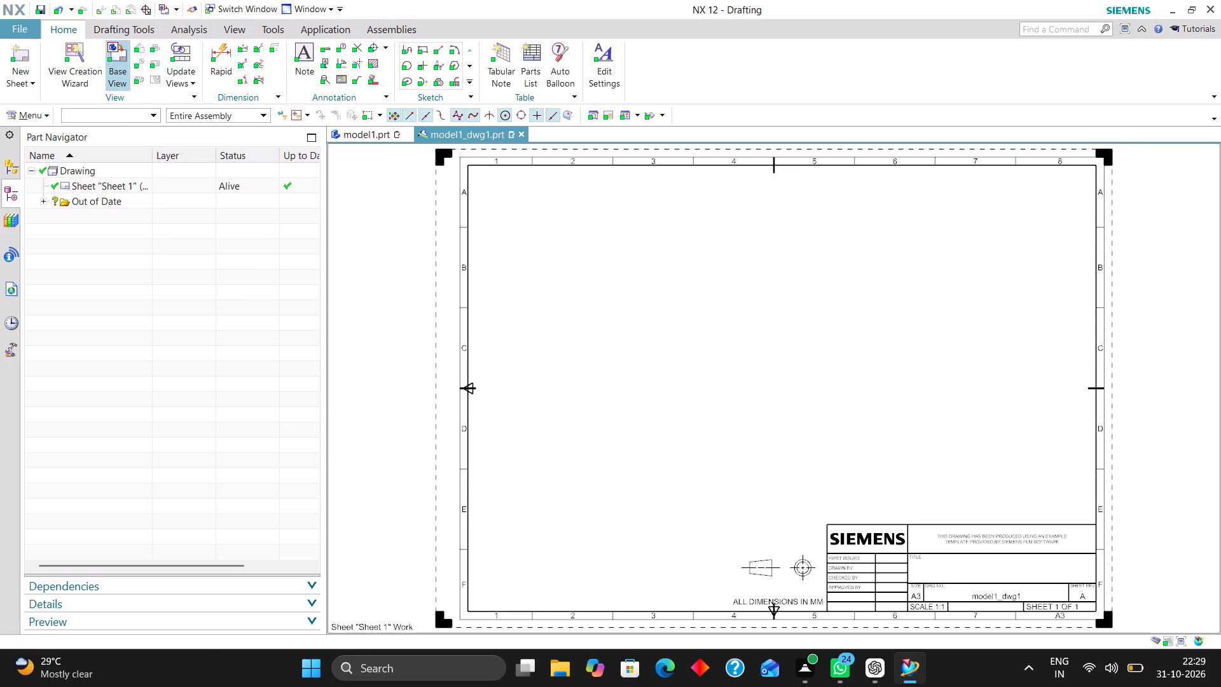
{"action": "left_click", "coordinate": [324, 201]}
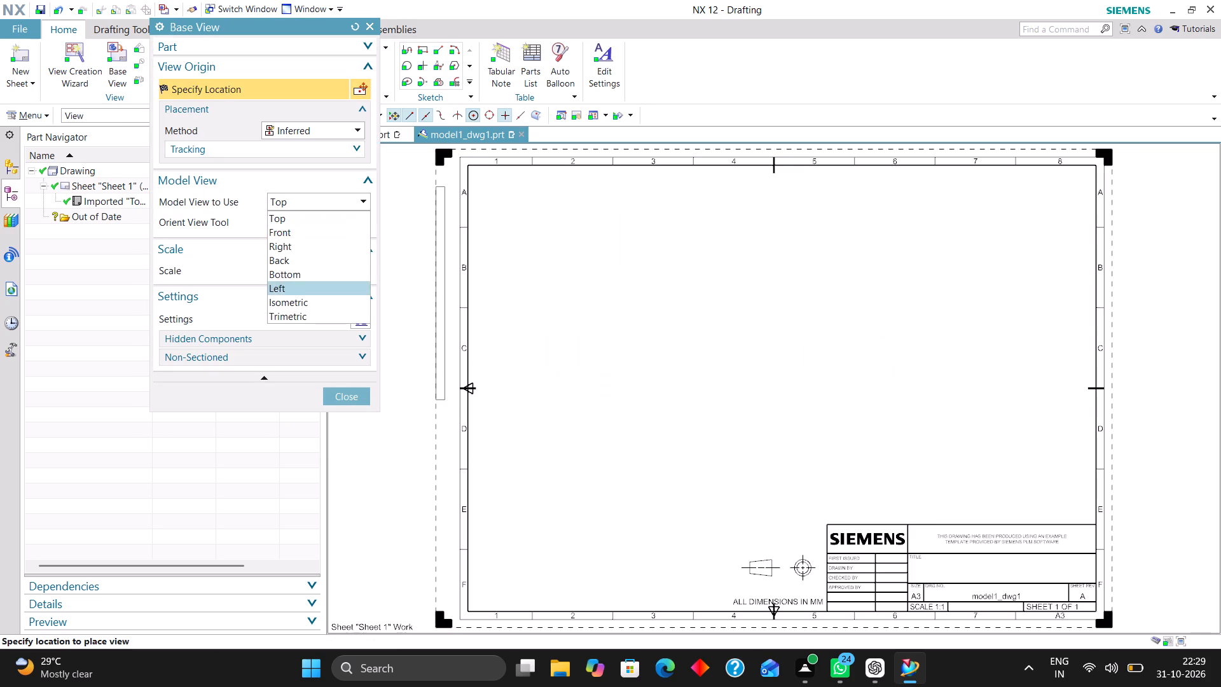
{"action": "left_click", "coordinate": [320, 302]}
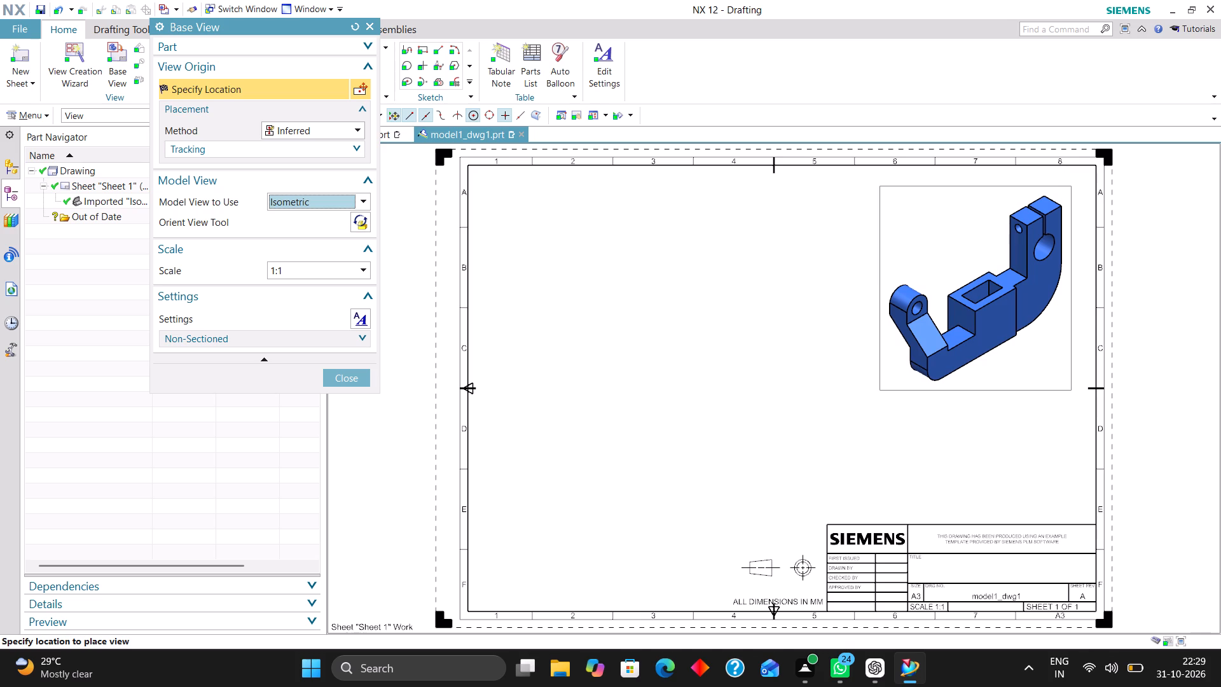
{"action": "left_click", "coordinate": [979, 288]}
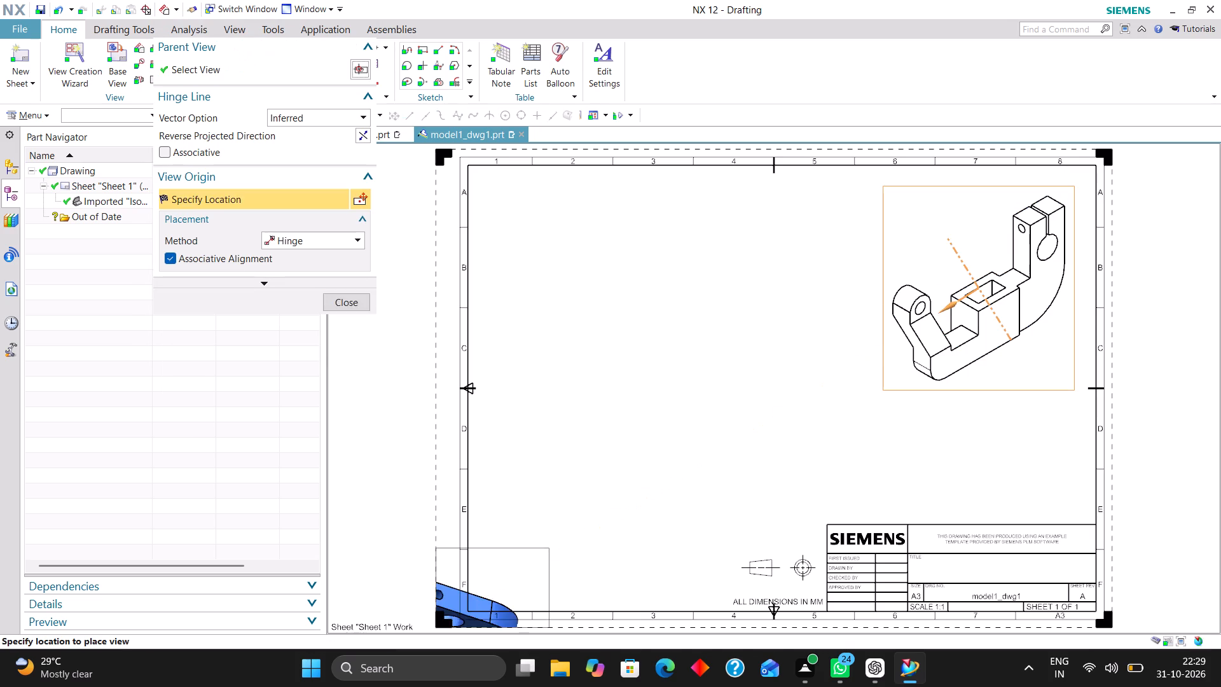
{"action": "left_click", "coordinate": [345, 297]}
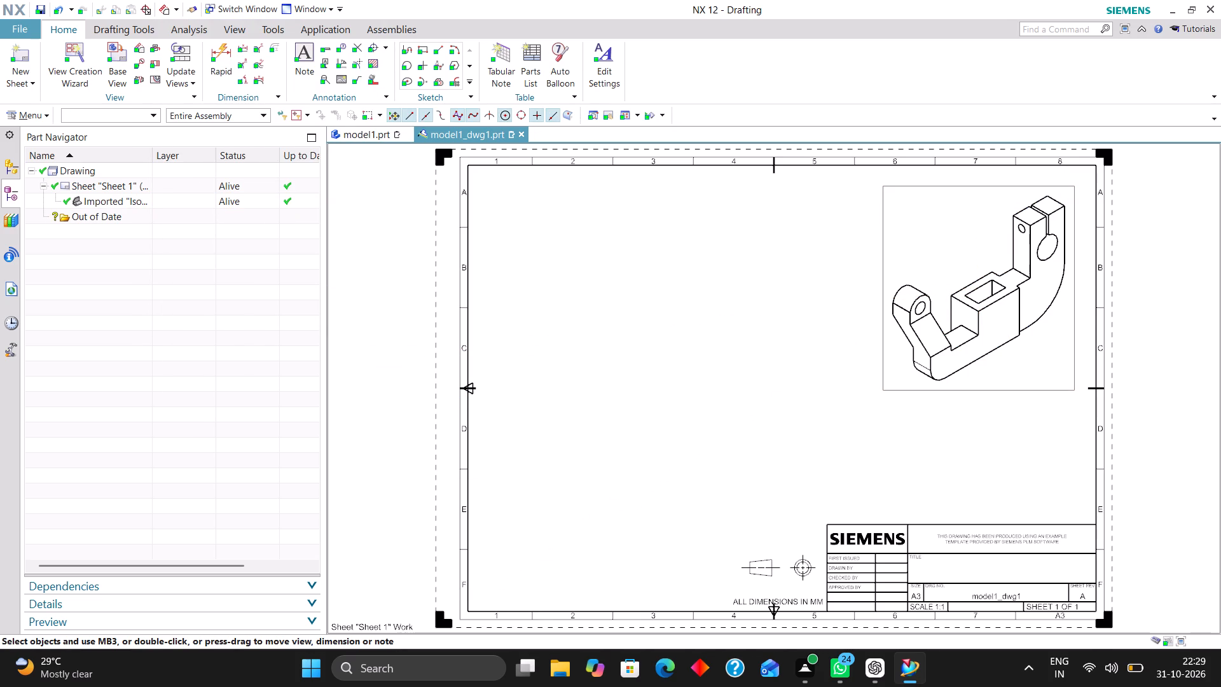
Place a Front base view at 1:1 in the sheet's upper-left area, reoriented to show the bracket's wide U-shaped profile with the slotted arm.
{"action": "left_click", "coordinate": [116, 53]}
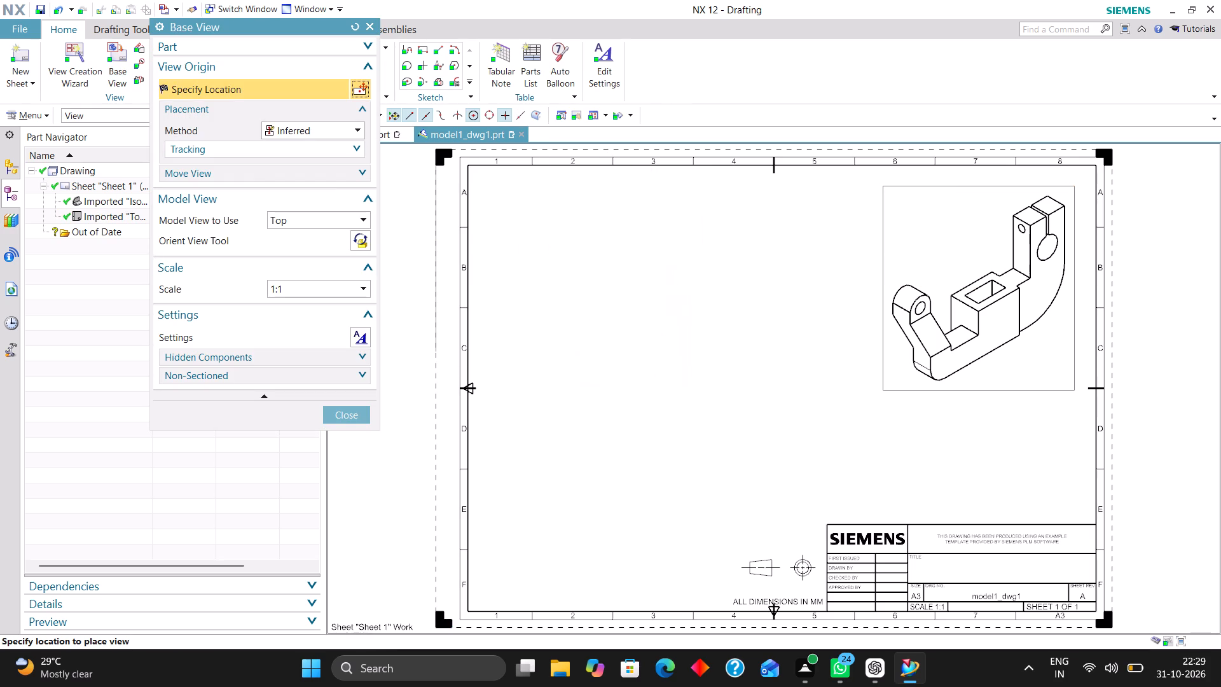
{"action": "left_click", "coordinate": [321, 217]}
{"action": "left_click", "coordinate": [294, 247]}
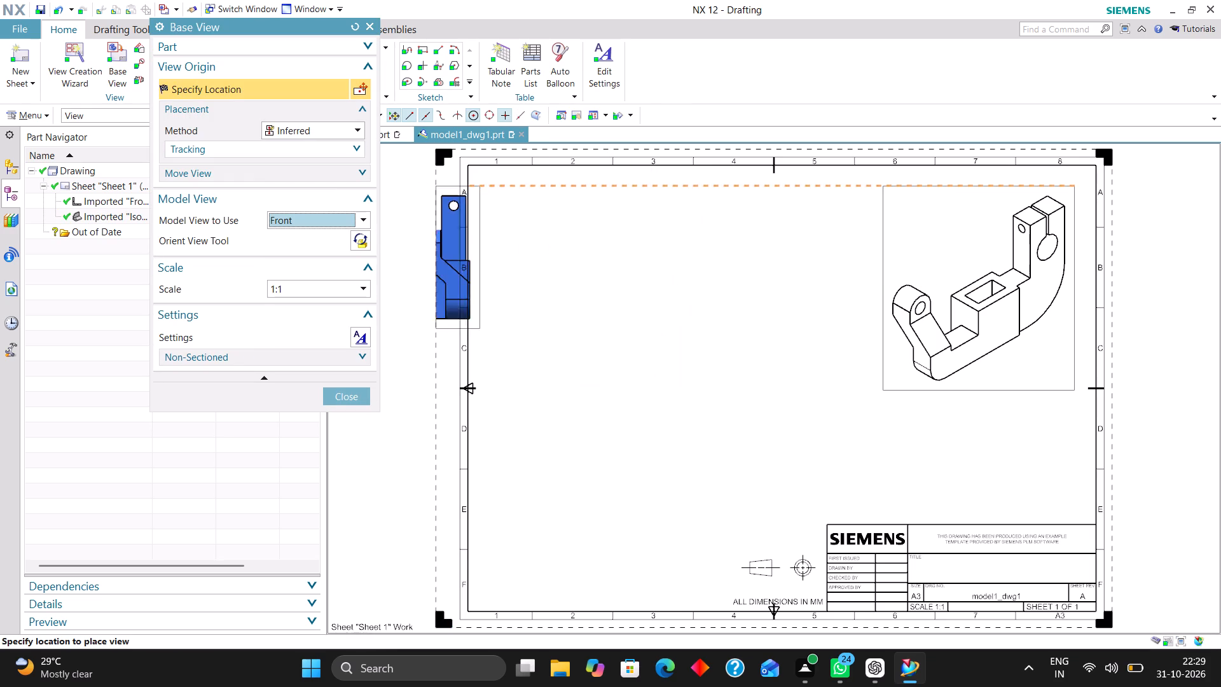
{"action": "left_click", "coordinate": [359, 236]}
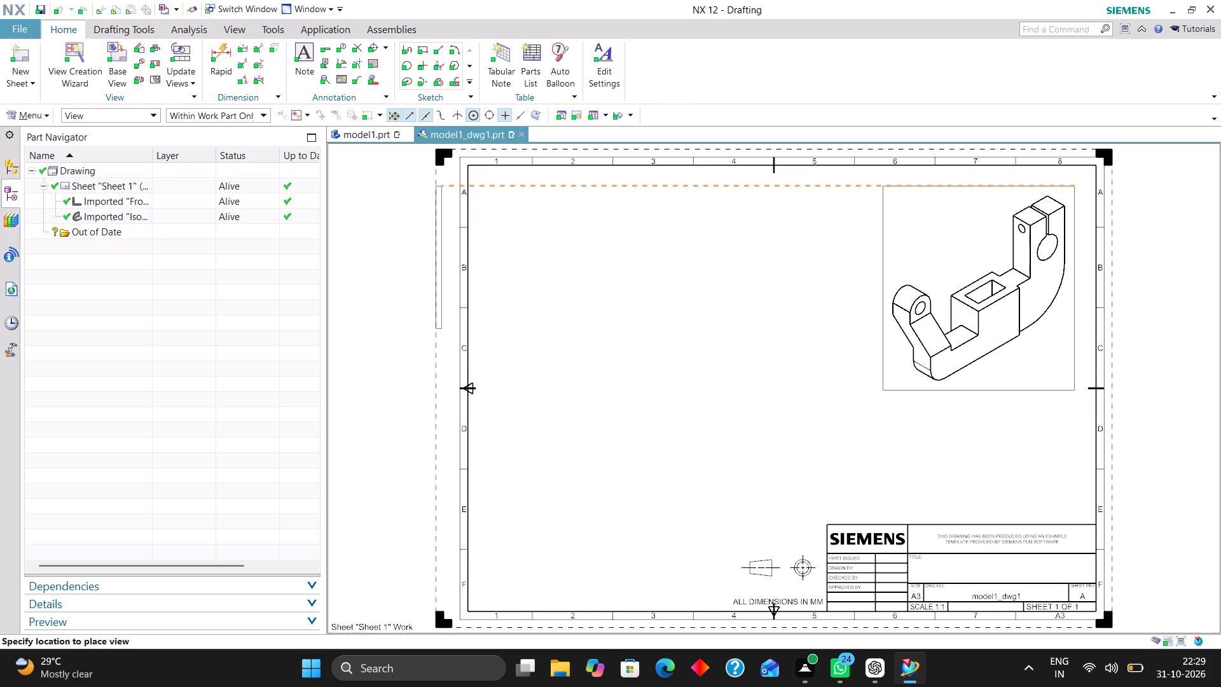
{"action": "middle_click_drag", "start_coordinate": [1185, 517], "coordinate": [1162, 511]}
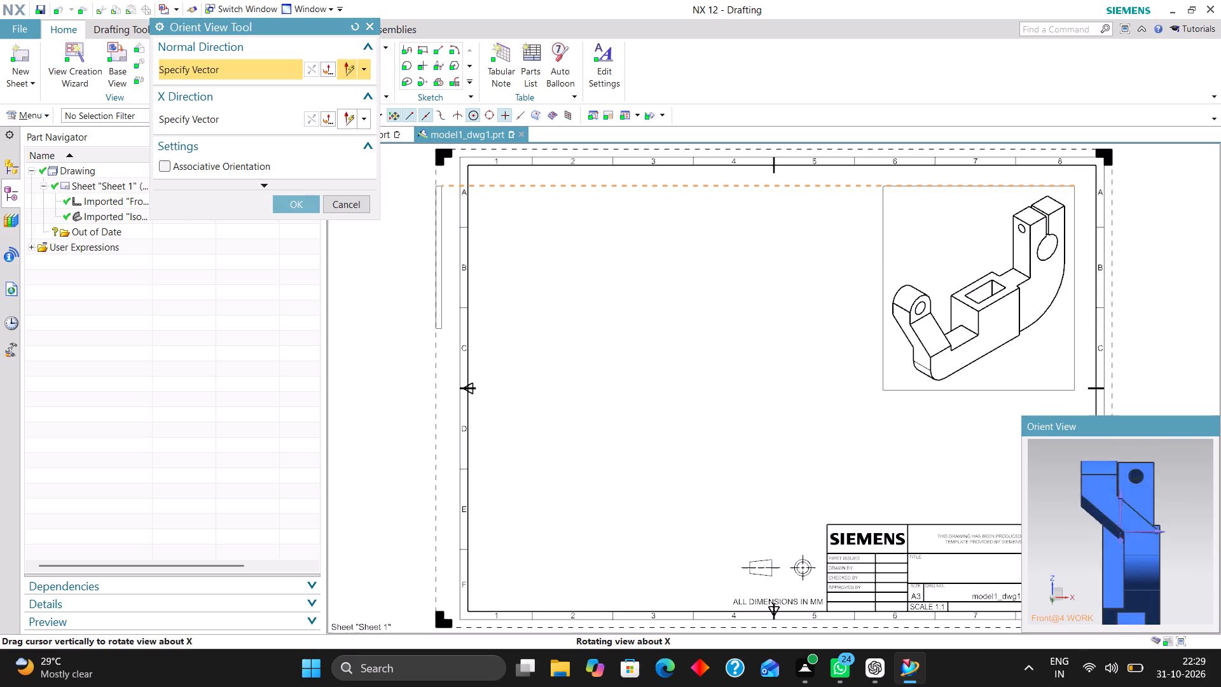
{"action": "middle_click_drag", "start_coordinate": [1162, 511], "coordinate": [1131, 513]}
{"action": "right_click_drag", "start_coordinate": [1152, 471], "coordinate": [1125, 473]}
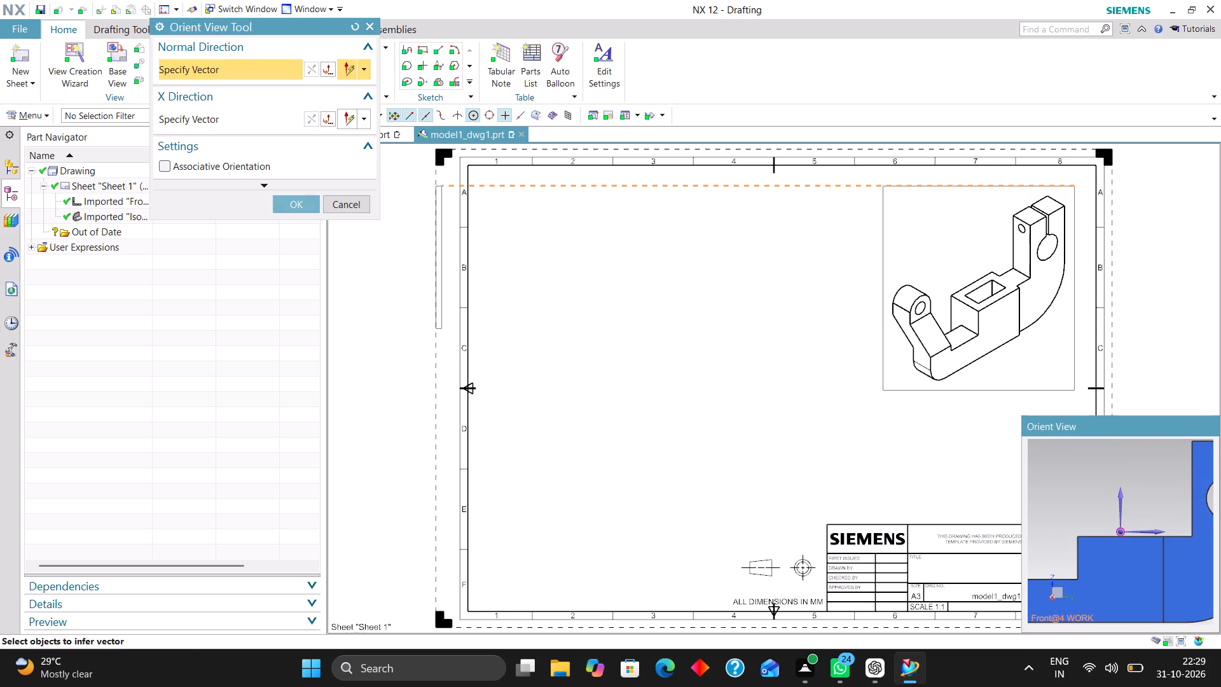
{"action": "left_click", "coordinate": [299, 207]}
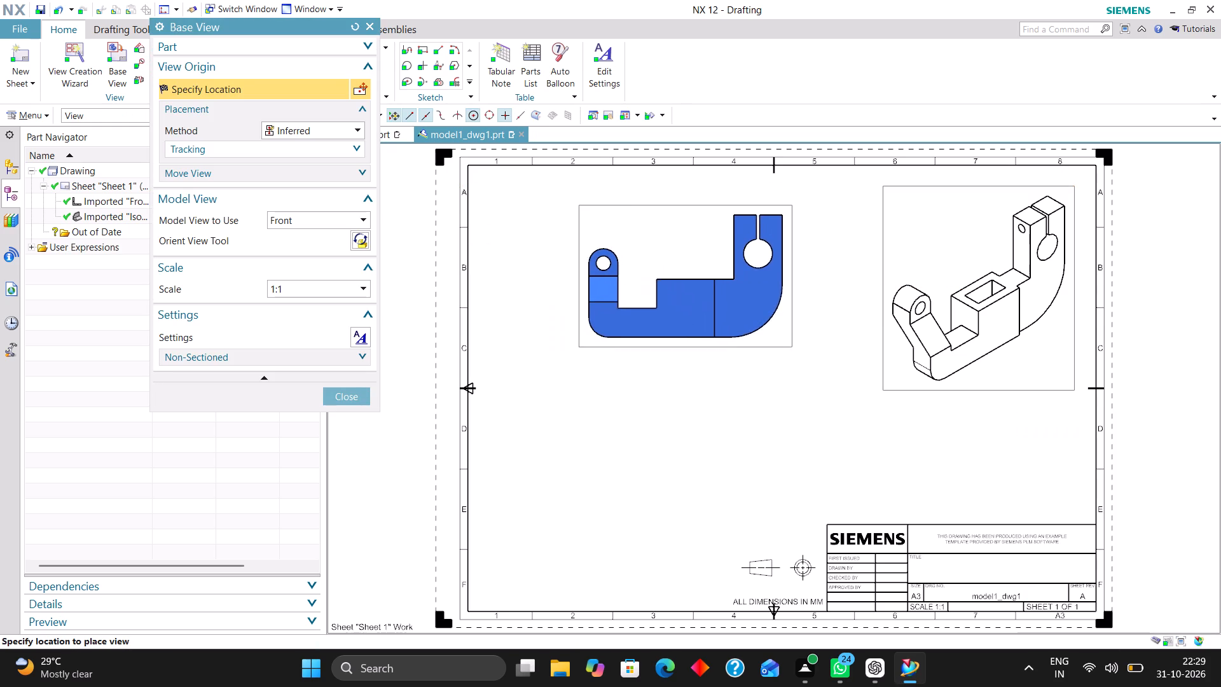
{"action": "left_click", "coordinate": [658, 268]}
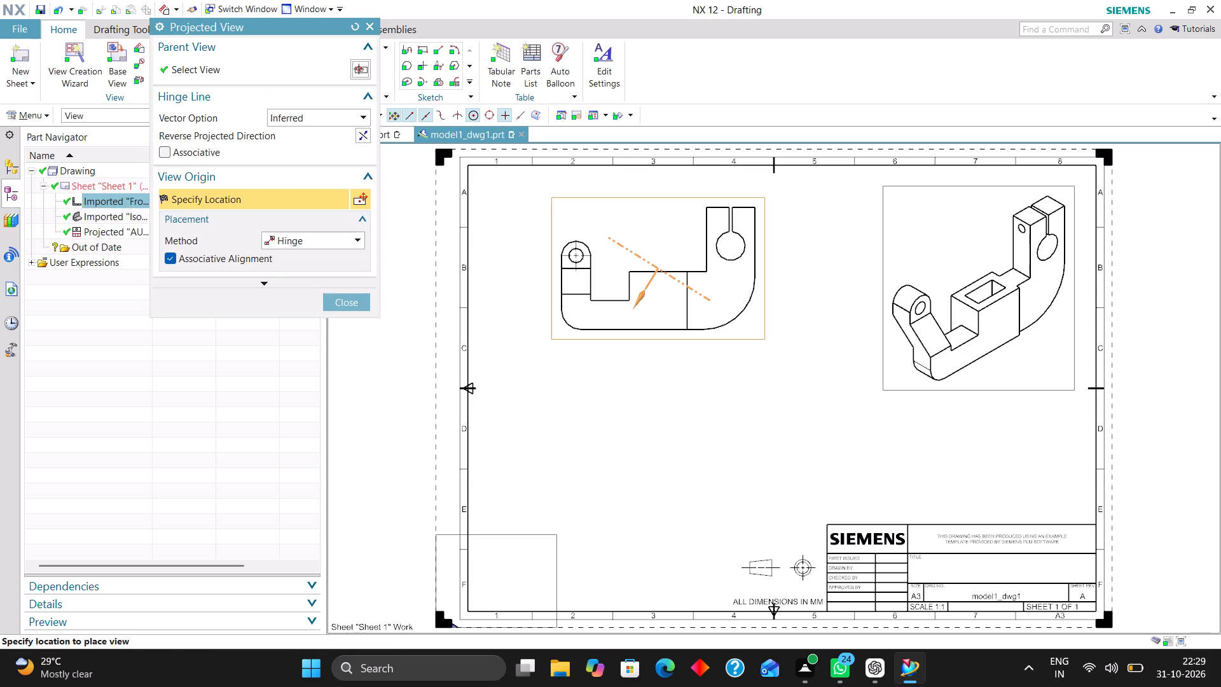
{"action": "left_click", "coordinate": [372, 25]}
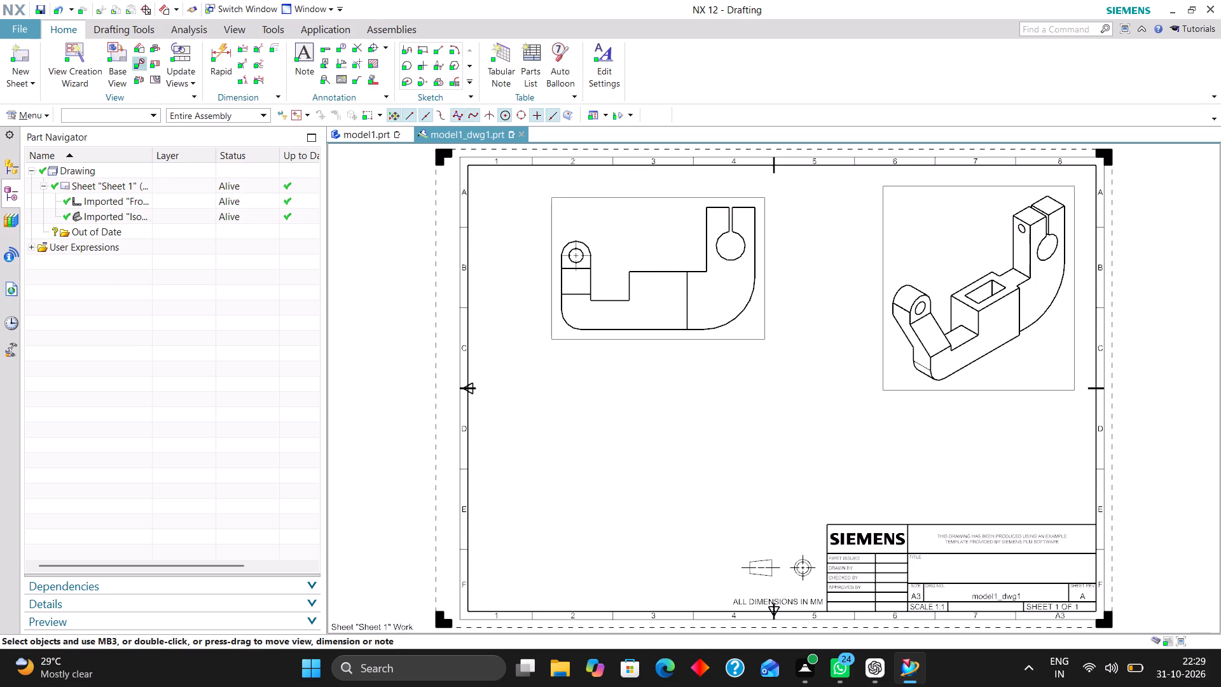
Place a Right base view at 1:1 in the sheet's lower-left area, reoriented to show the bracket's narrow stepped end profile.
{"action": "left_click", "coordinate": [120, 56]}
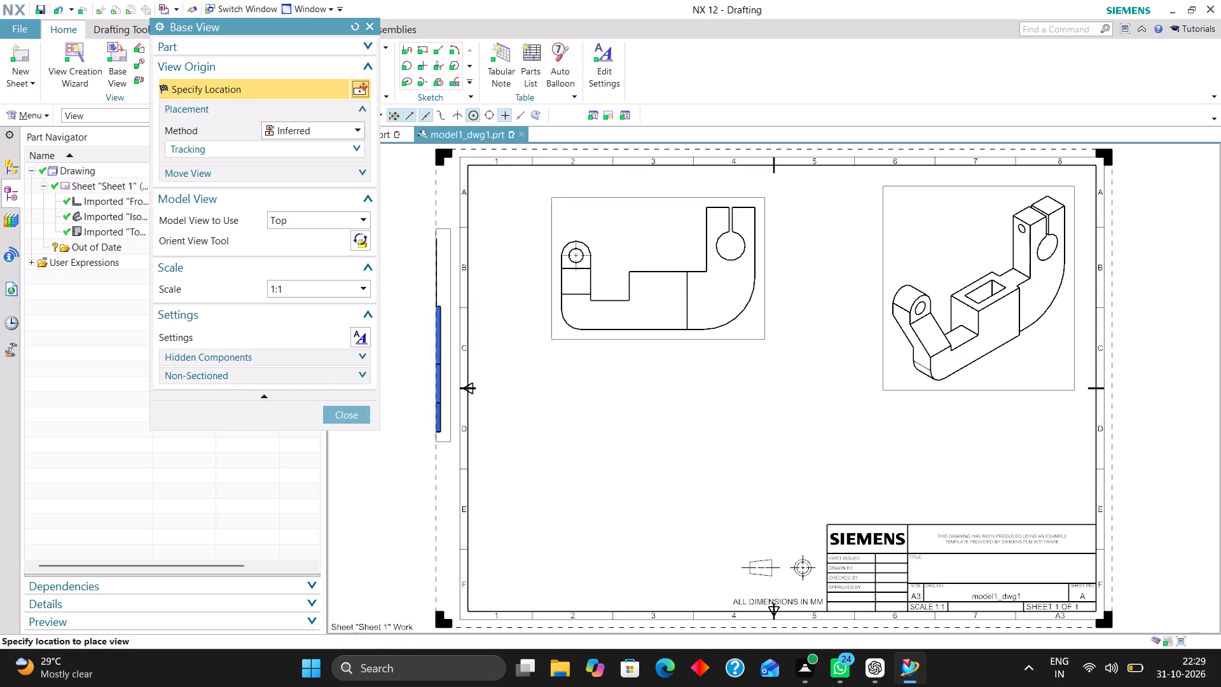
{"action": "left_click", "coordinate": [305, 217]}
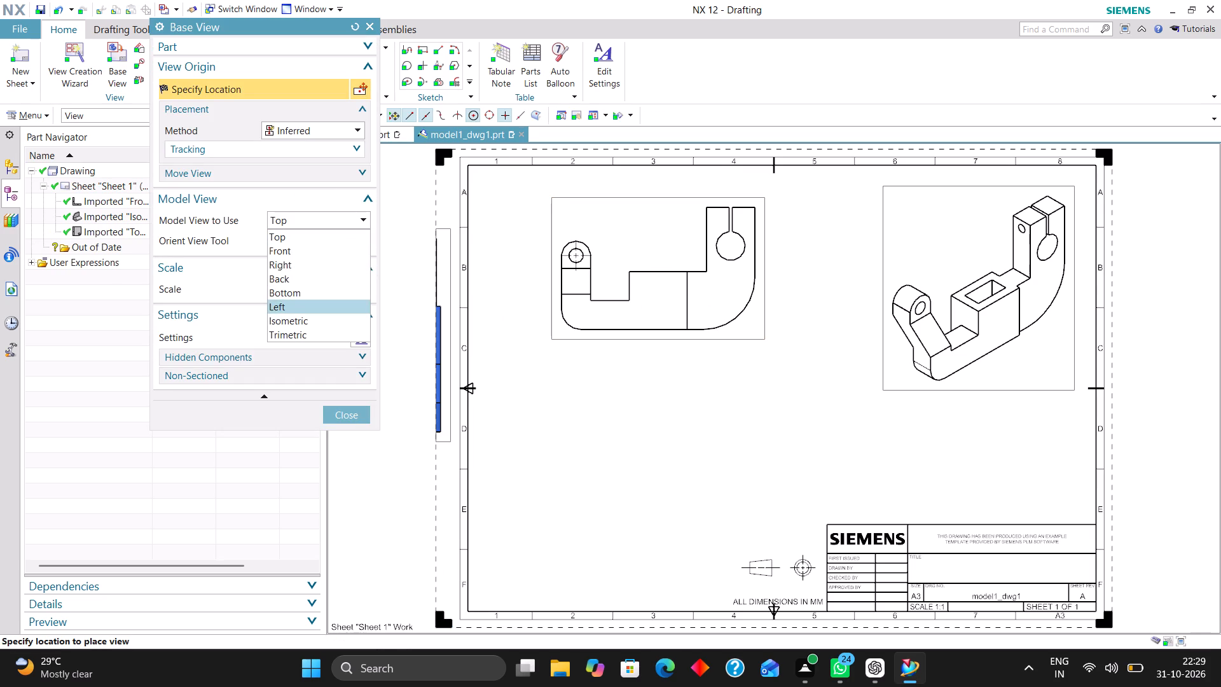
{"action": "left_click", "coordinate": [306, 264]}
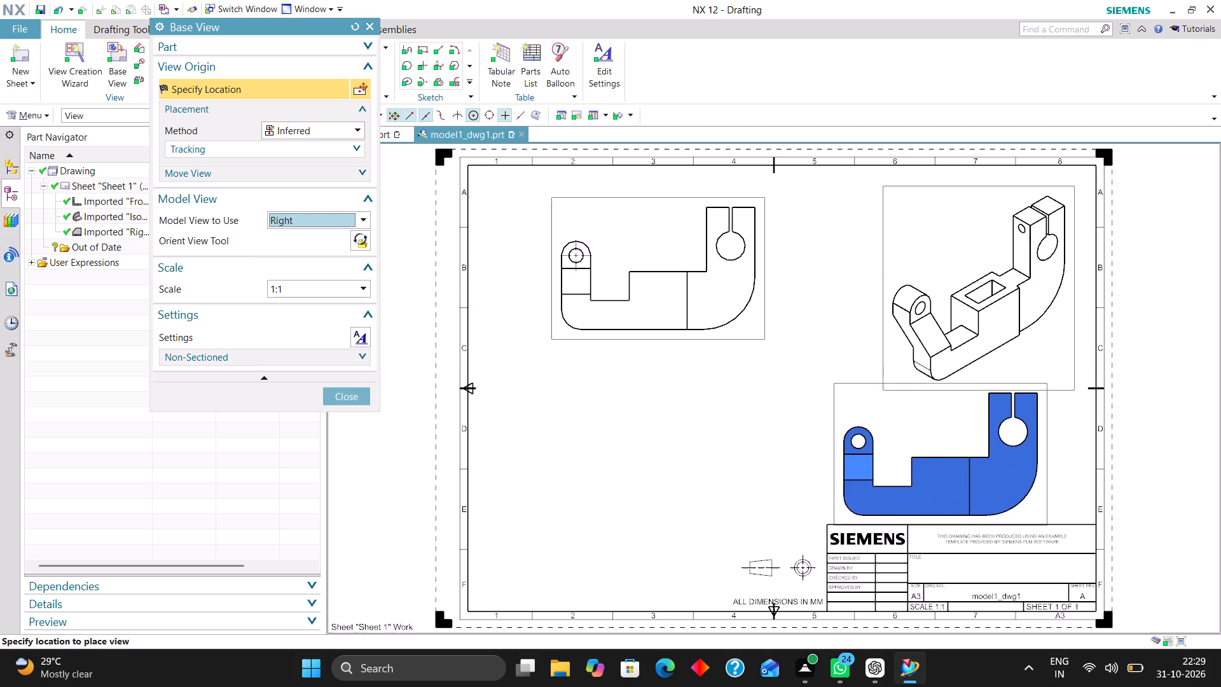
{"action": "left_click", "coordinate": [358, 241]}
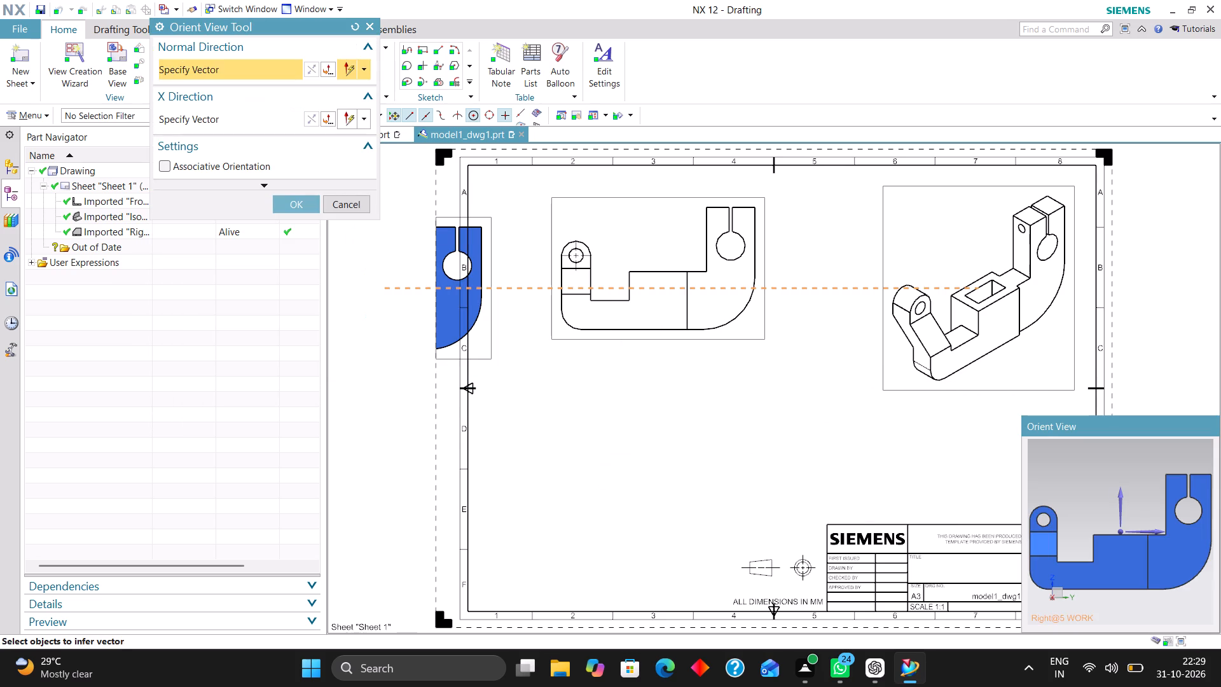
{"action": "middle_click_drag", "start_coordinate": [1052, 468], "coordinate": [1112, 465]}
{"action": "scroll", "coordinate": [1112, 465], "scroll_direction": "up", "scroll_amount": 1}
{"action": "right_click_drag", "start_coordinate": [1199, 463], "coordinate": [1135, 465]}
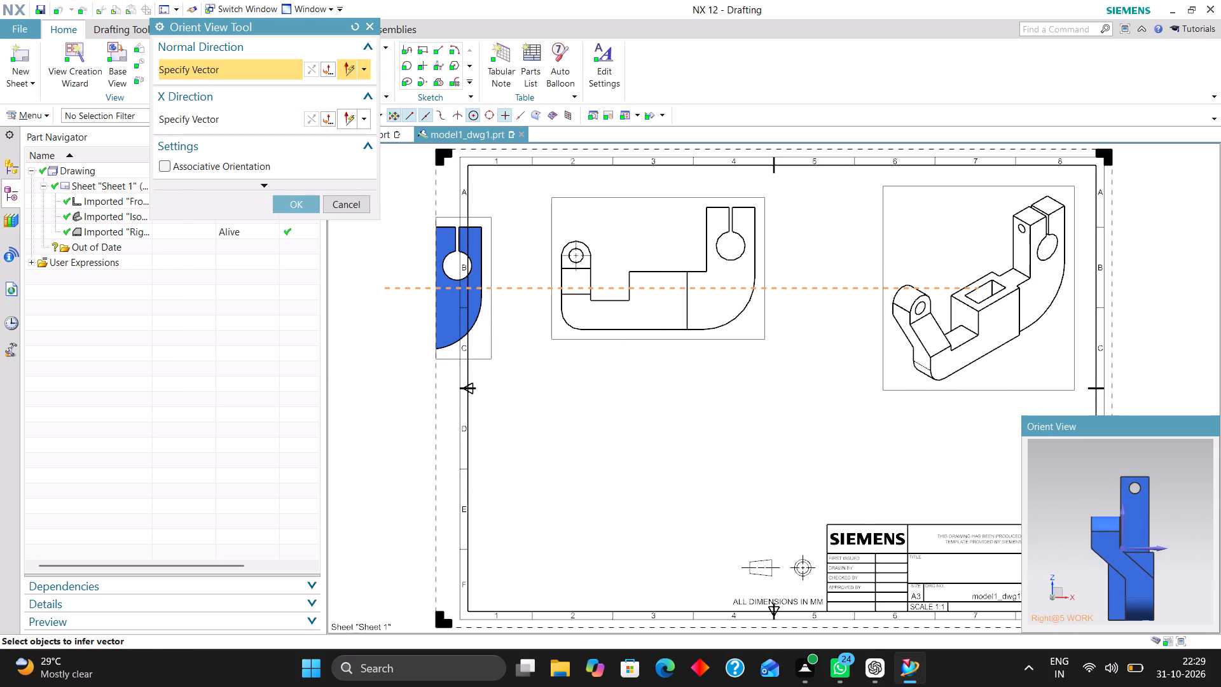
{"action": "left_click", "coordinate": [289, 204]}
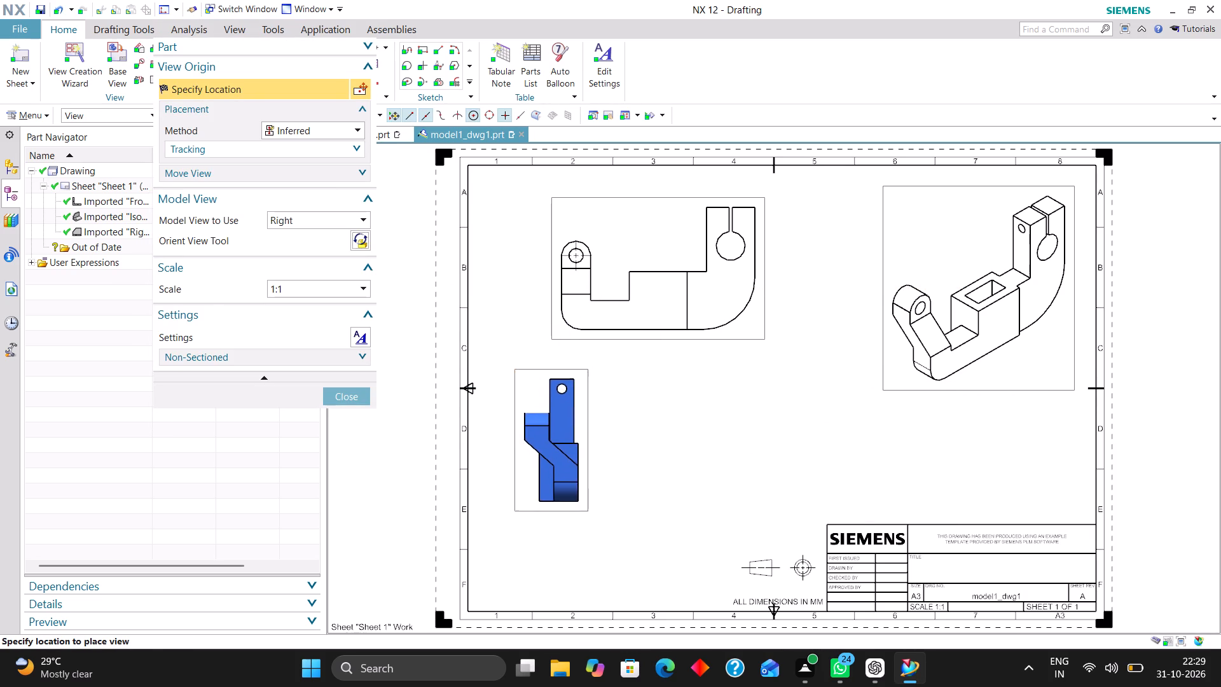
{"action": "left_click", "coordinate": [535, 452]}
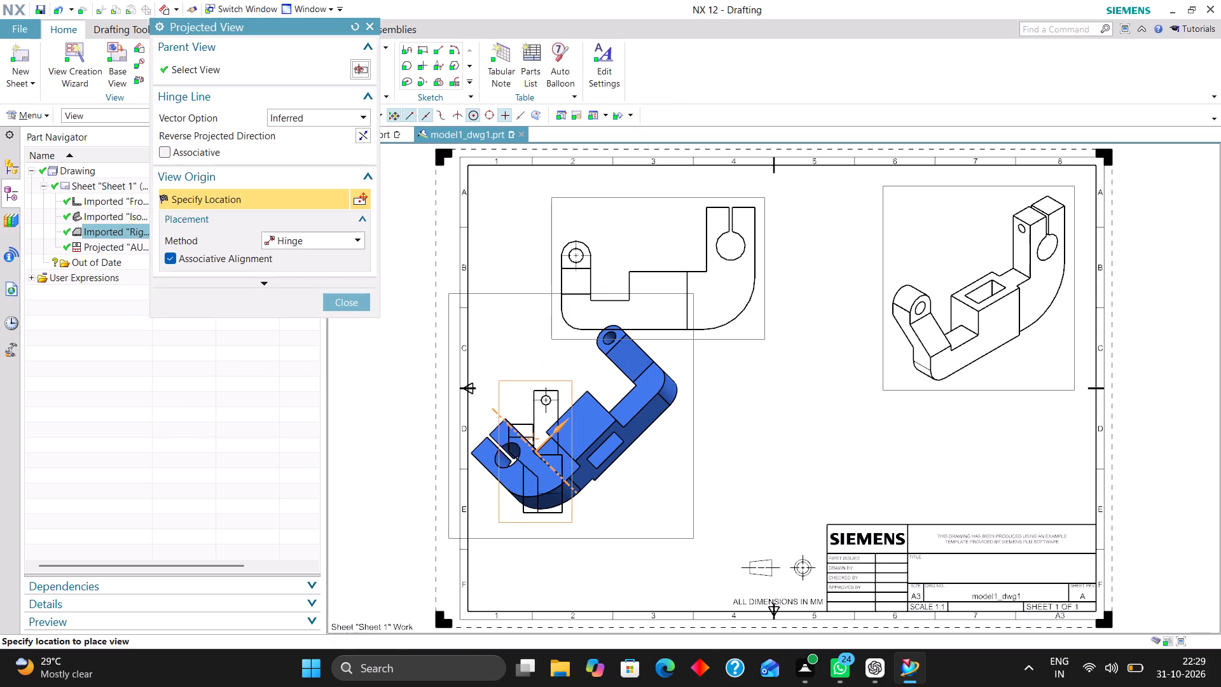
{"action": "left_click", "coordinate": [350, 305]}
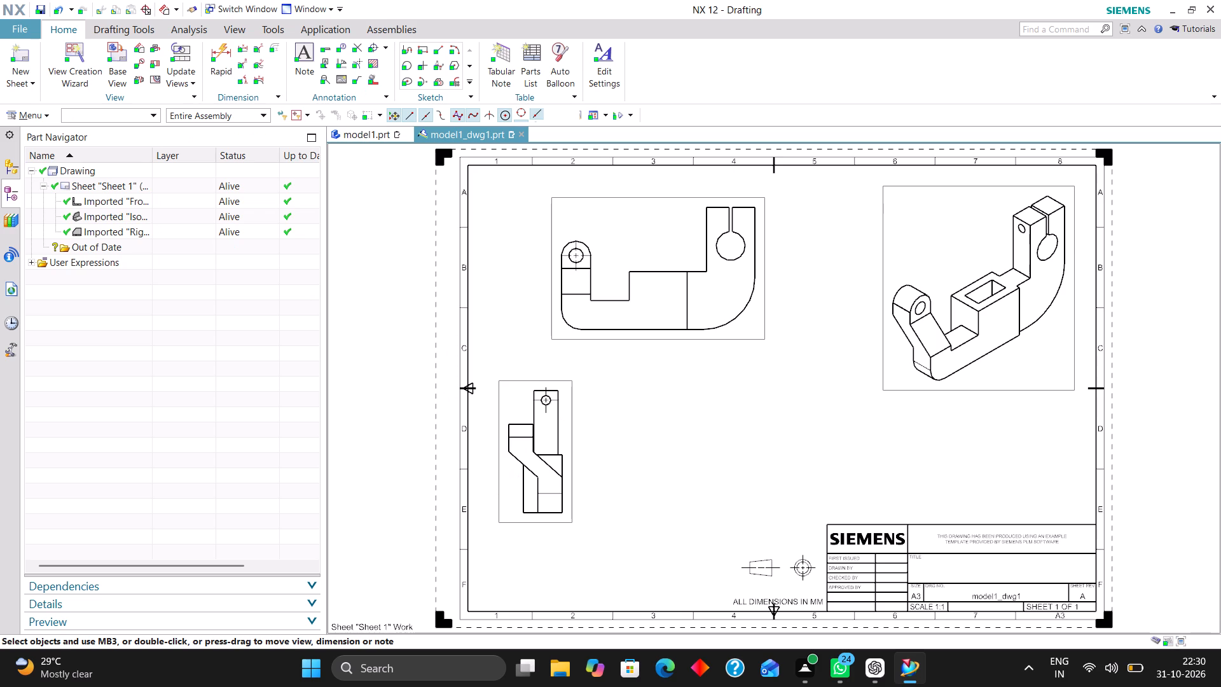
Rearrange the views so the narrow end view sits centred beneath the wide profile view, which is nudged toward the sheet's left border.
{"action": "left_click", "coordinate": [663, 340]}
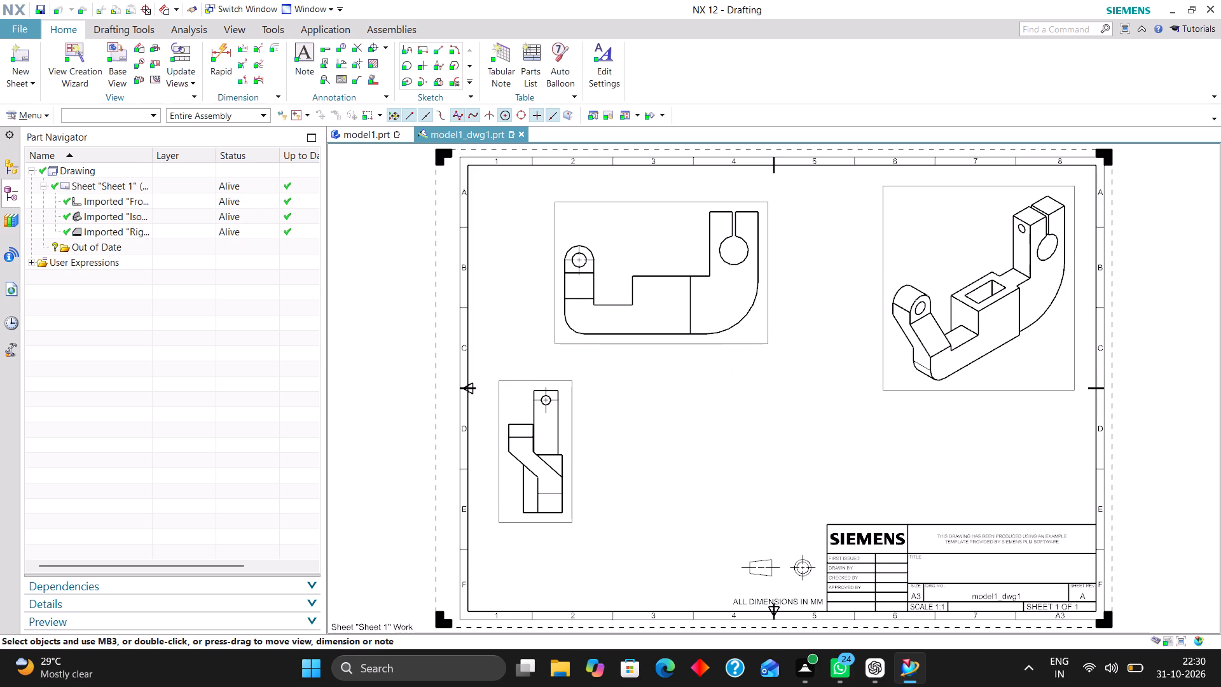
{"action": "left_click_drag", "start_coordinate": [576, 449], "coordinate": [689, 480]}
{"action": "left_click_drag", "start_coordinate": [588, 340], "coordinate": [574, 349]}
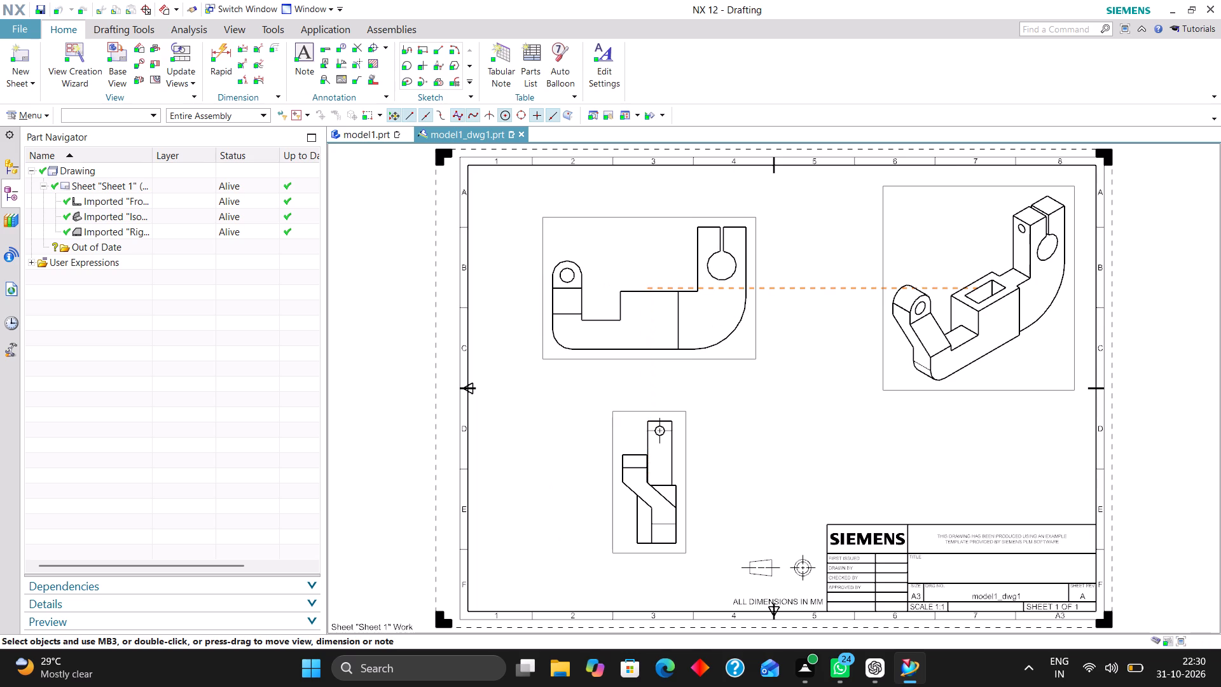
{"action": "left_click_drag", "start_coordinate": [574, 349], "coordinate": [576, 347]}
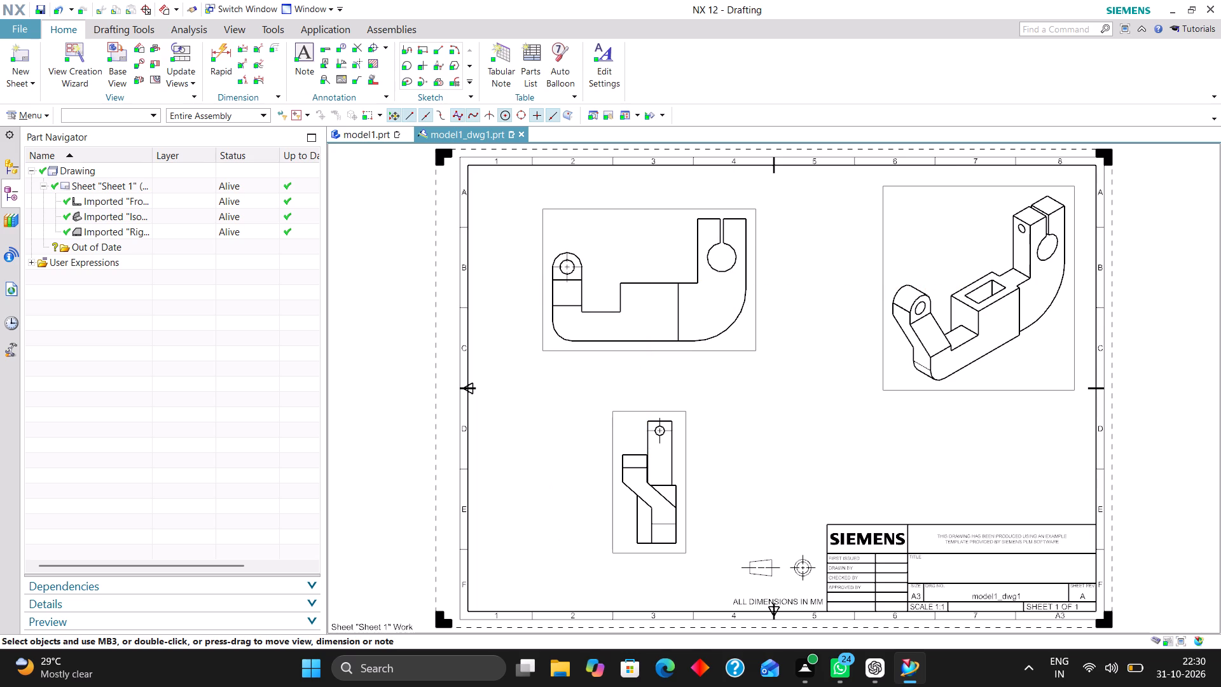
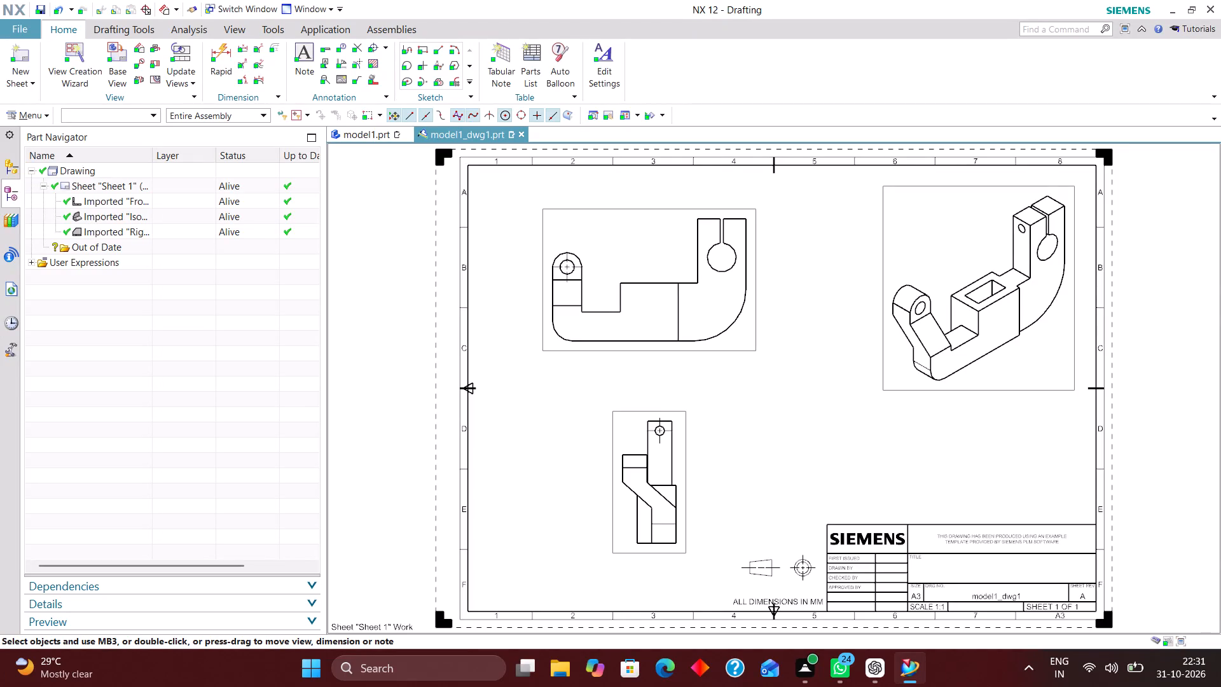
Set the arrowhead type to Open Arrow for dimensions in the Drafting Preferences.
{"action": "scroll", "coordinate": [822, 458], "scroll_direction": "down", "scroll_amount": 3}
{"action": "scroll", "coordinate": [820, 461], "scroll_direction": "up", "scroll_amount": 3}
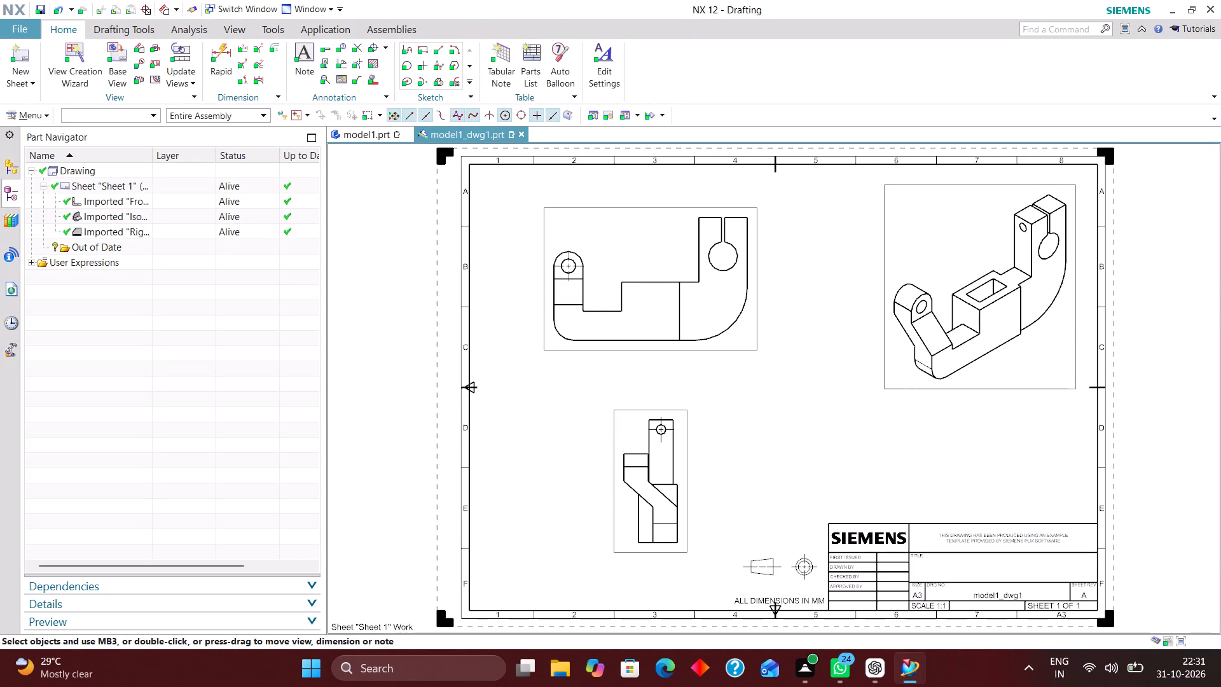
{"action": "right_click_drag", "start_coordinate": [828, 338], "coordinate": [799, 393]}
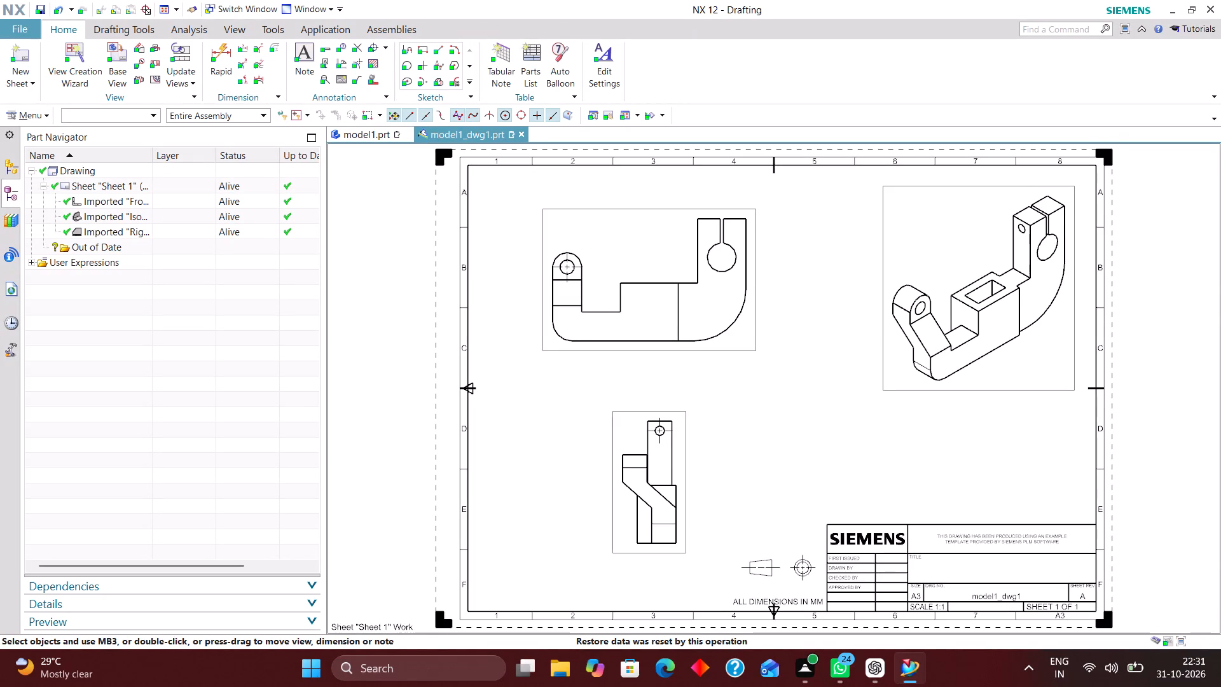
{"action": "left_click", "coordinate": [44, 120]}
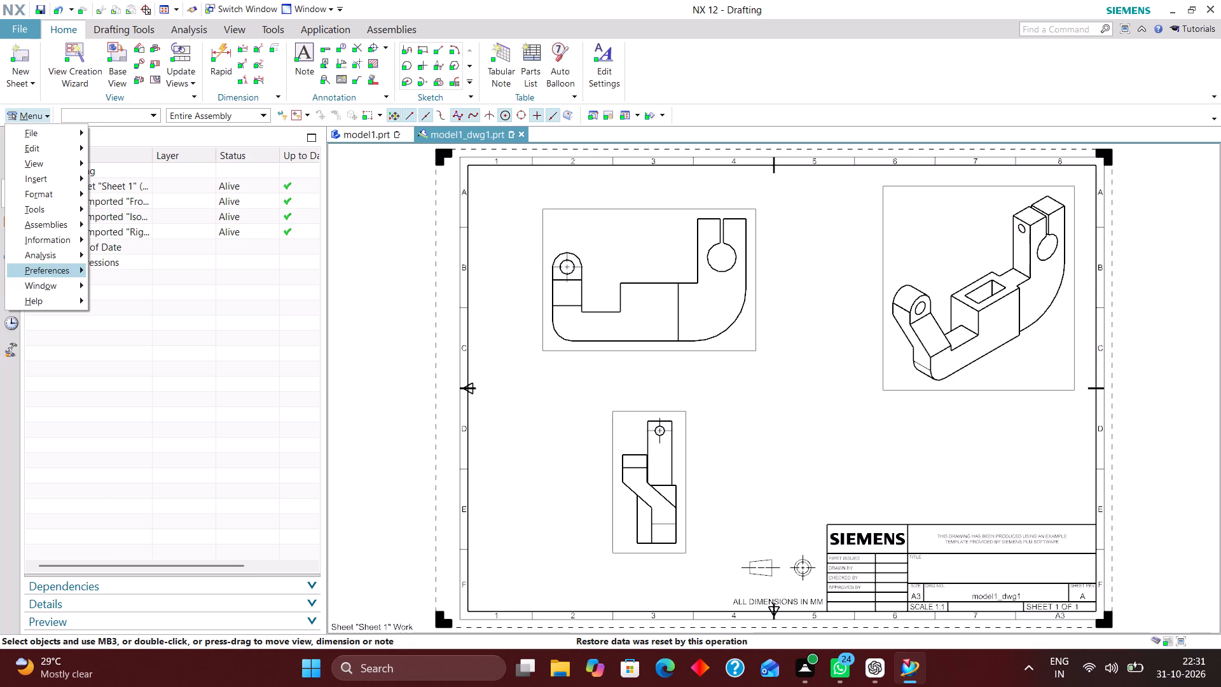
{"action": "left_click", "coordinate": [62, 267]}
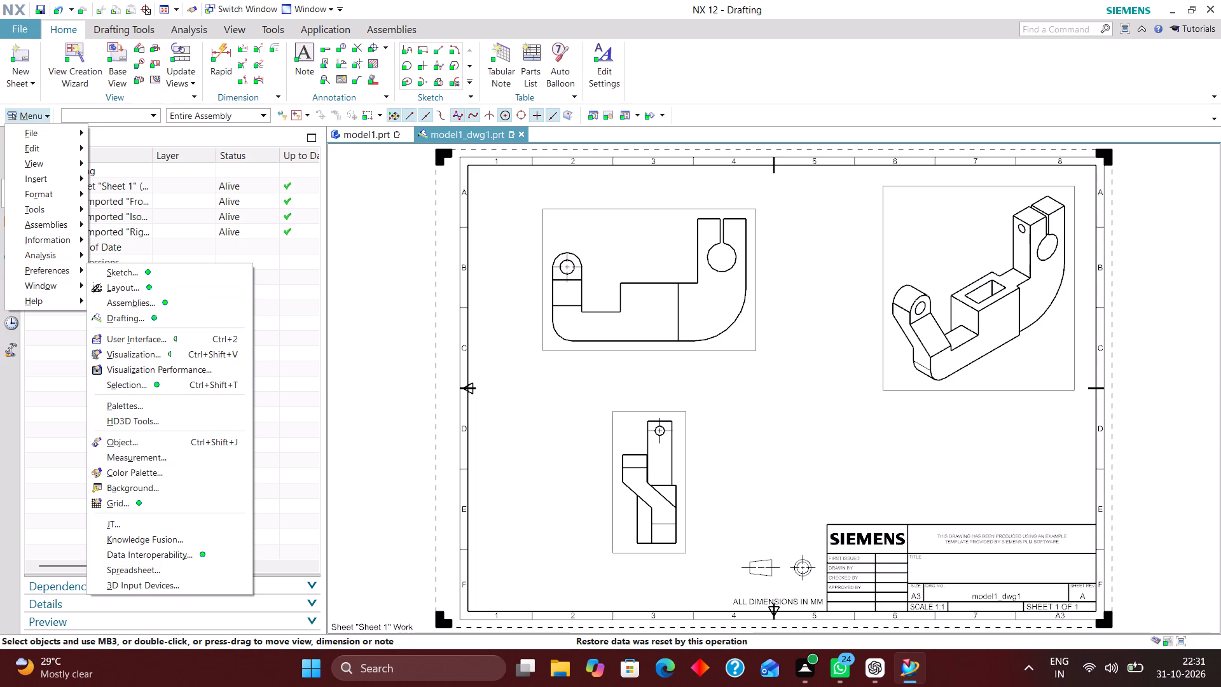
{"action": "left_click", "coordinate": [162, 321]}
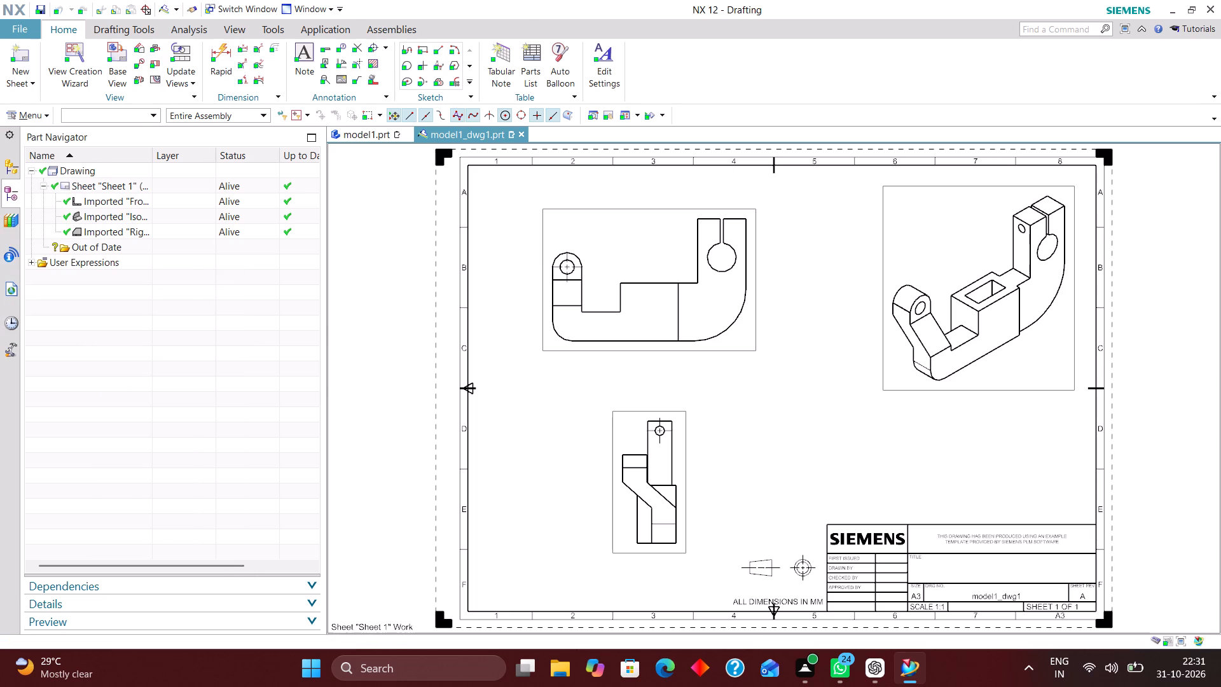
{"action": "scroll", "coordinate": [203, 220], "scroll_direction": "down", "scroll_amount": 6}
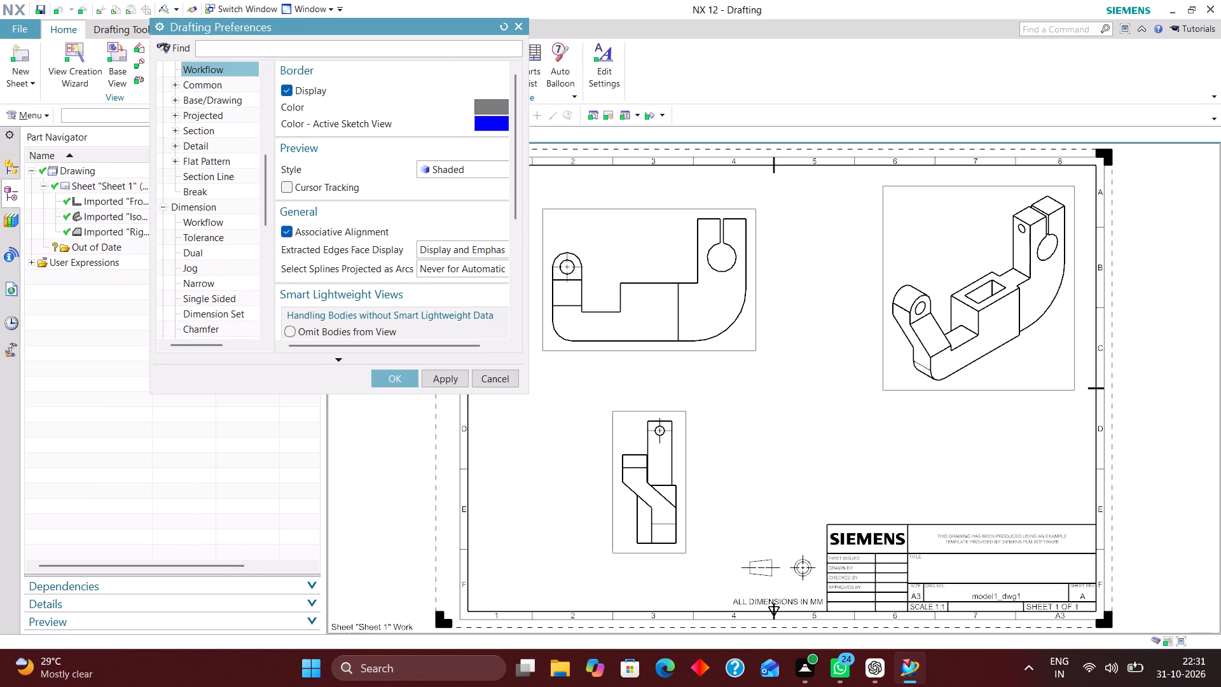
{"action": "scroll", "coordinate": [216, 228], "scroll_direction": "up", "scroll_amount": 6}
{"action": "left_click", "coordinate": [234, 163]}
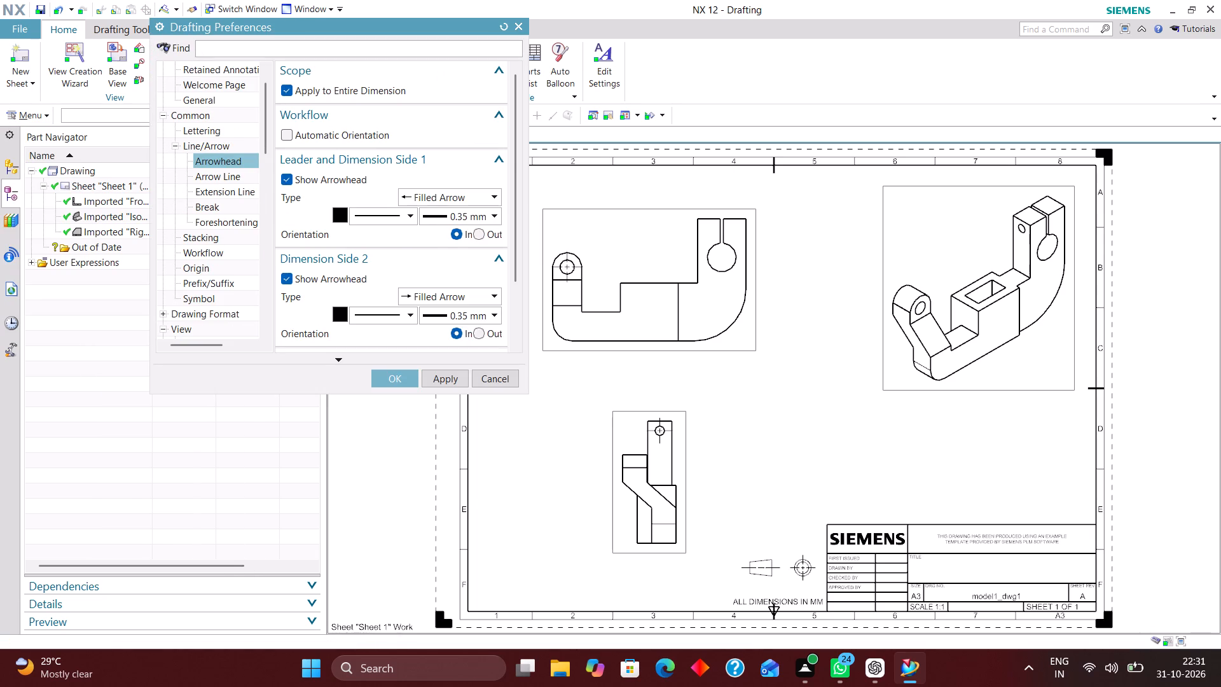
{"action": "left_click", "coordinate": [444, 191]}
{"action": "left_click", "coordinate": [450, 239]}
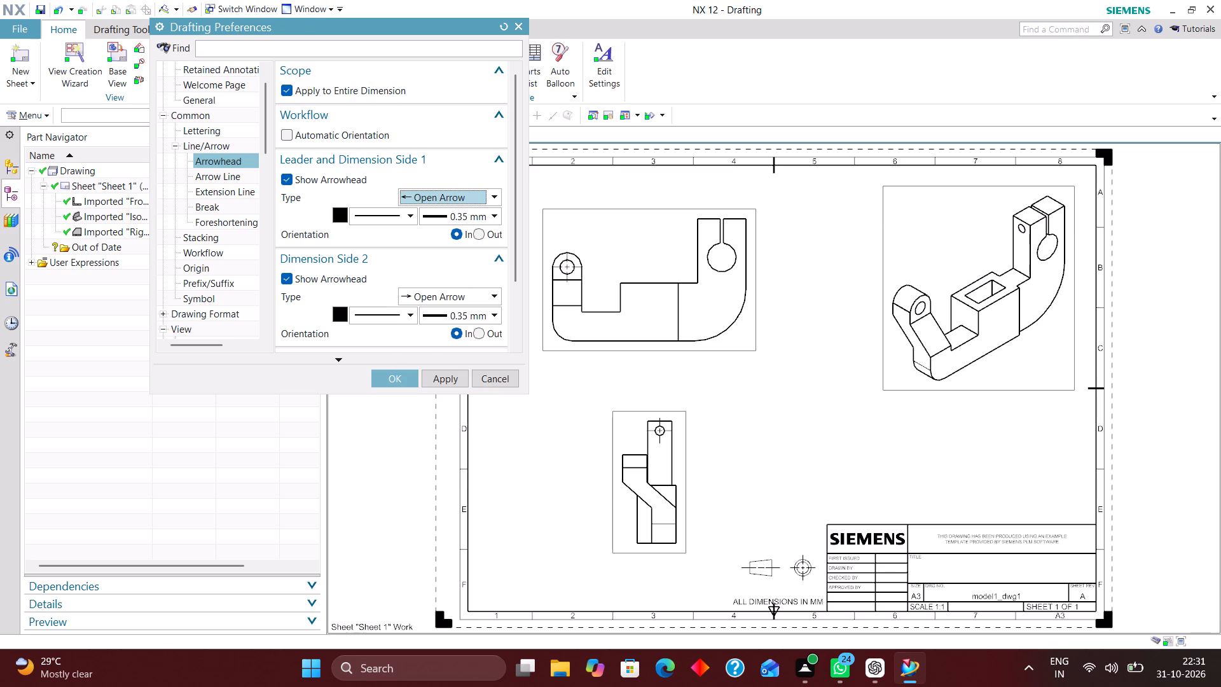
Set the extension line gap to 2 in the Drafting Preferences.
{"action": "left_click", "coordinate": [222, 188]}
{"action": "left_click_drag", "start_coordinate": [457, 173], "coordinate": [701, 170]}
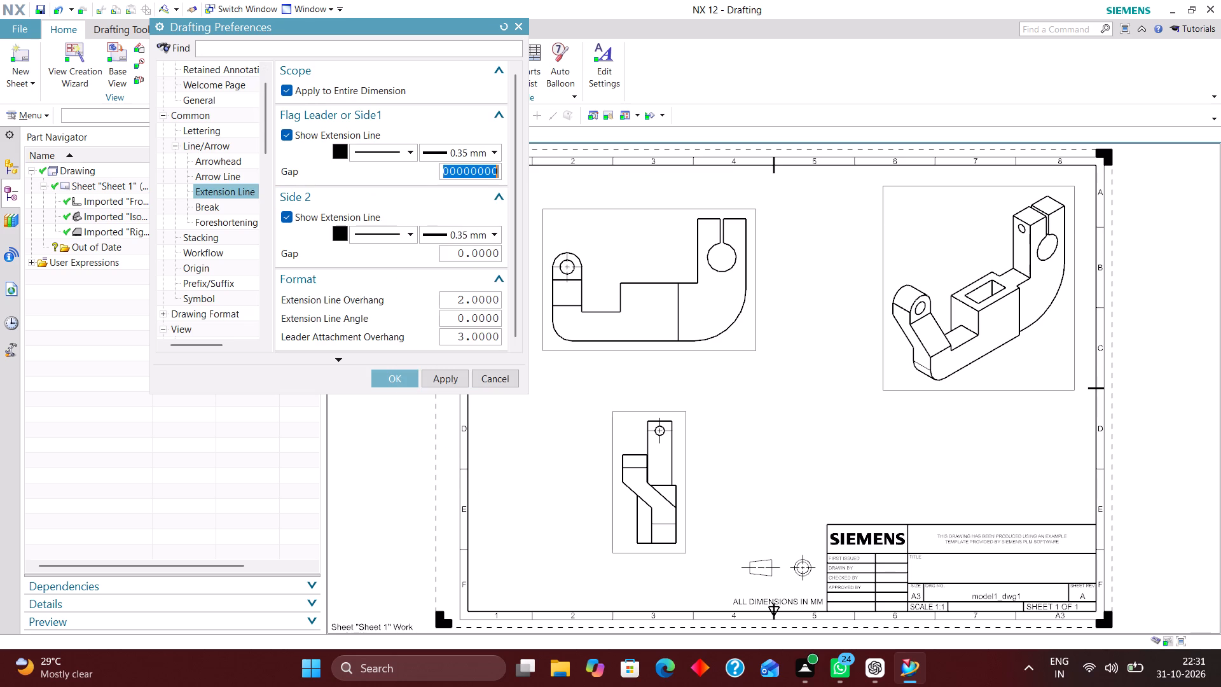
{"action": "key", "text": "2"}
{"action": "key", "text": "Return"}
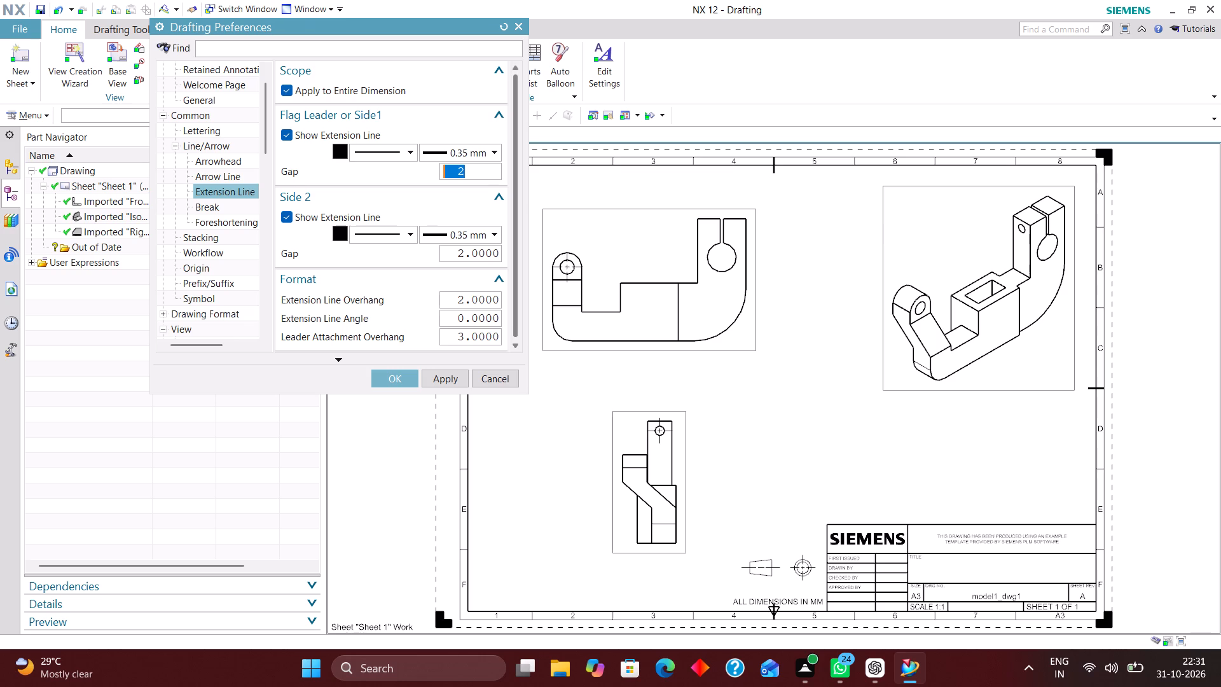
Change the decimal delimiter in the dimension text units settings and accept the Drafting Preferences.
{"action": "scroll", "coordinate": [202, 210], "scroll_direction": "down", "scroll_amount": 18}
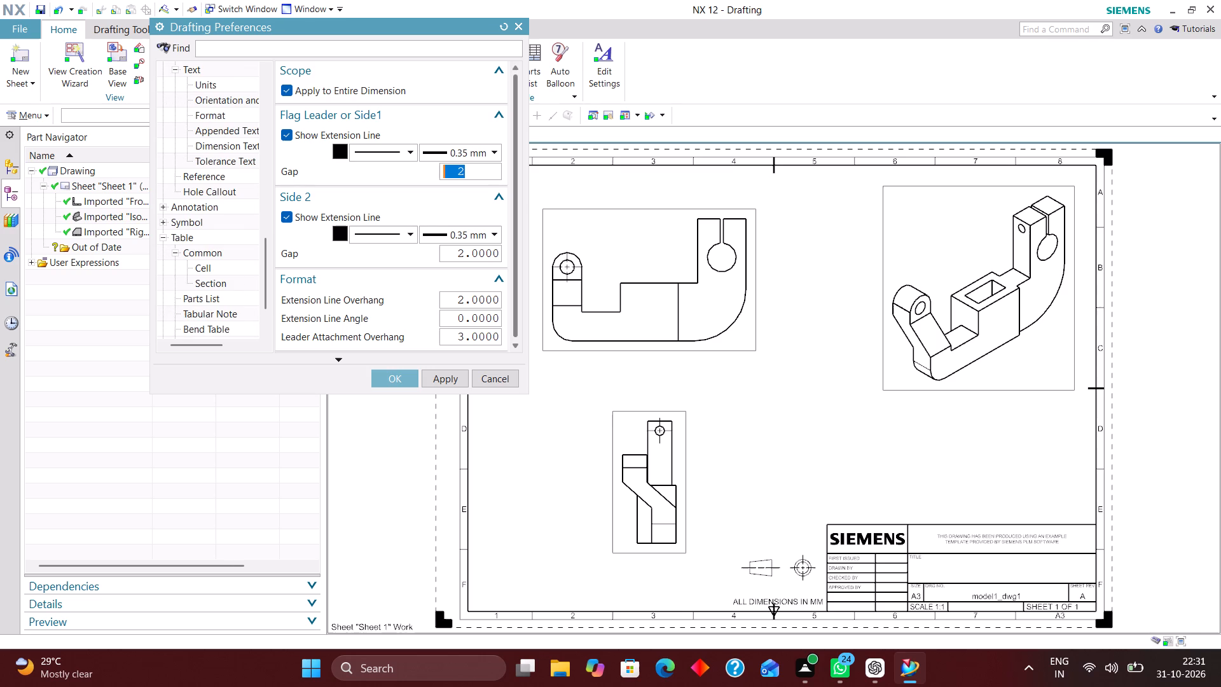
{"action": "scroll", "coordinate": [207, 240], "scroll_direction": "up", "scroll_amount": 3}
{"action": "left_click", "coordinate": [210, 163]}
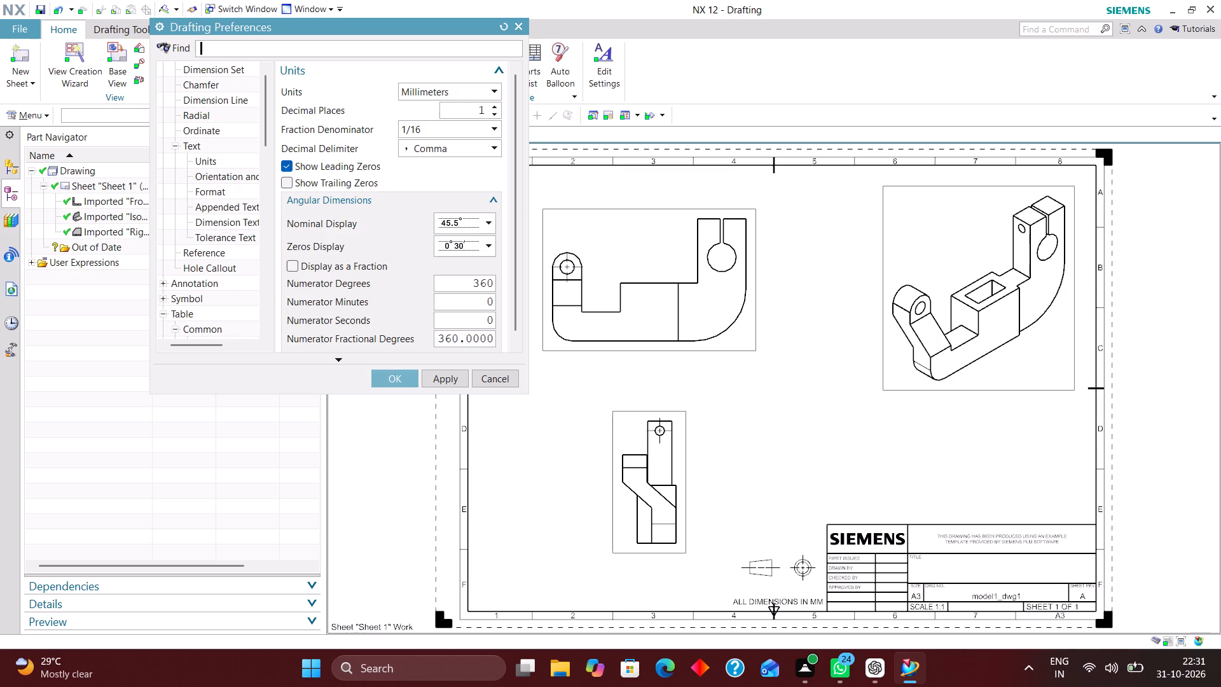
{"action": "left_click", "coordinate": [462, 151]}
{"action": "left_click", "coordinate": [455, 162]}
{"action": "left_click", "coordinate": [397, 377]}
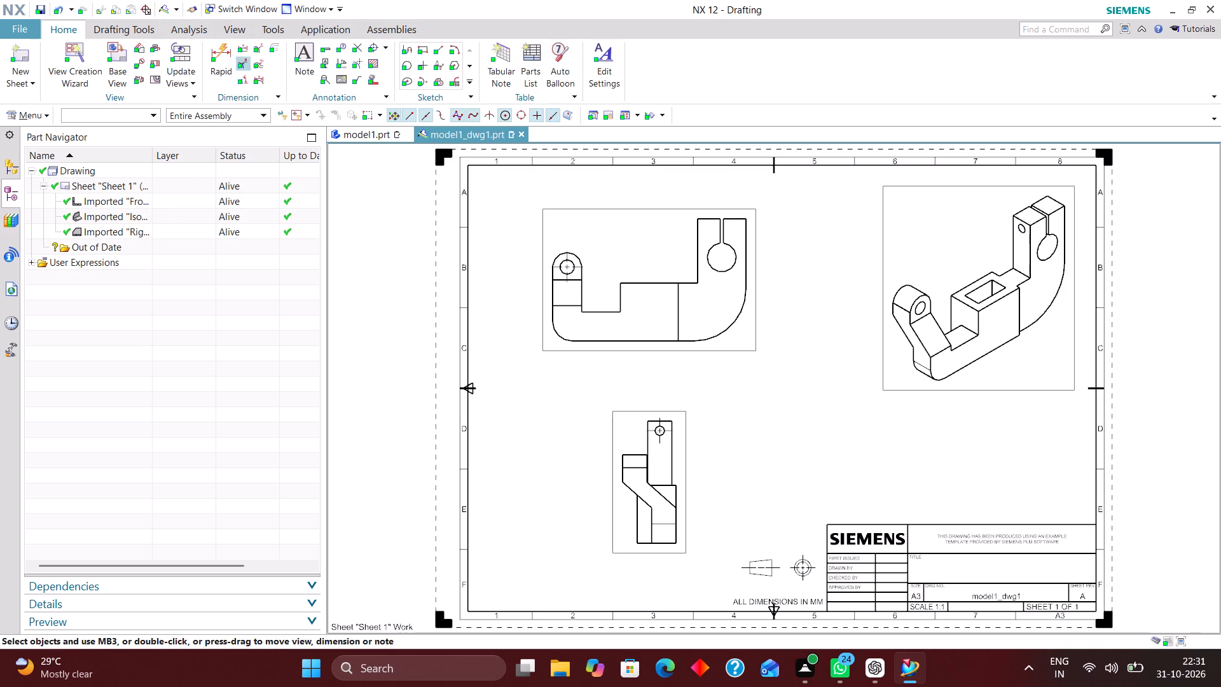
Add an Inferred rapid dimension for the bracket's overall width, placed below the wide profile view.
{"action": "left_click", "coordinate": [226, 48]}
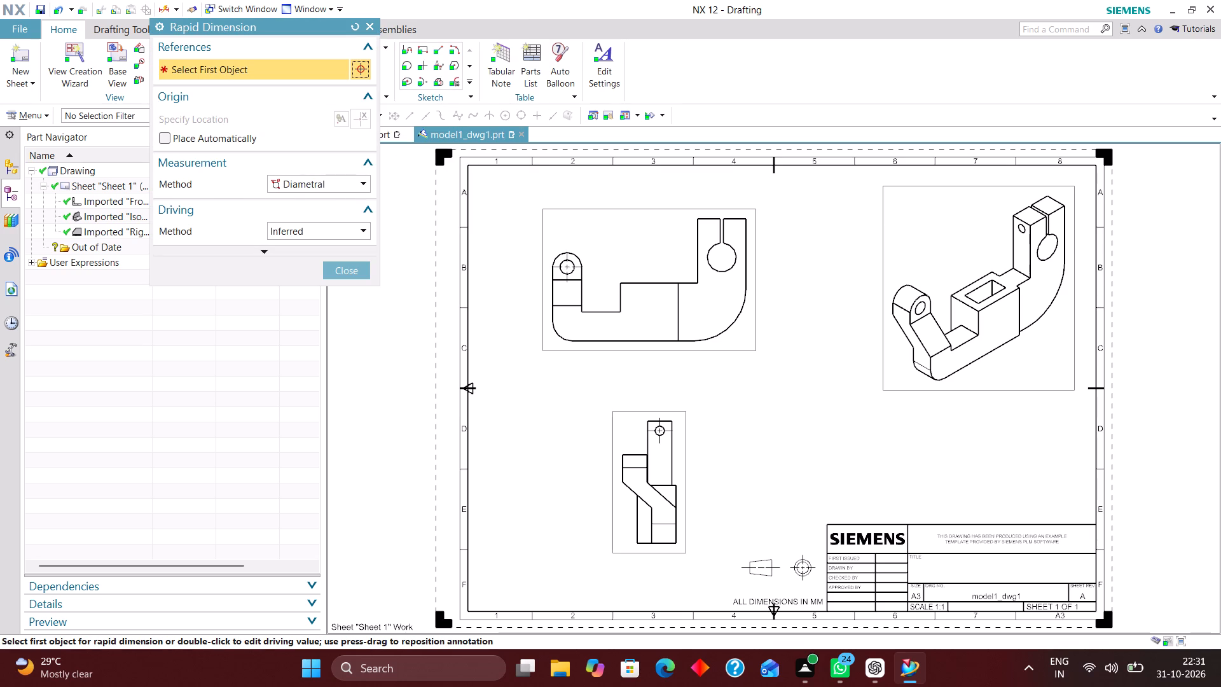
{"action": "scroll", "coordinate": [544, 343], "scroll_direction": "up", "scroll_amount": 3}
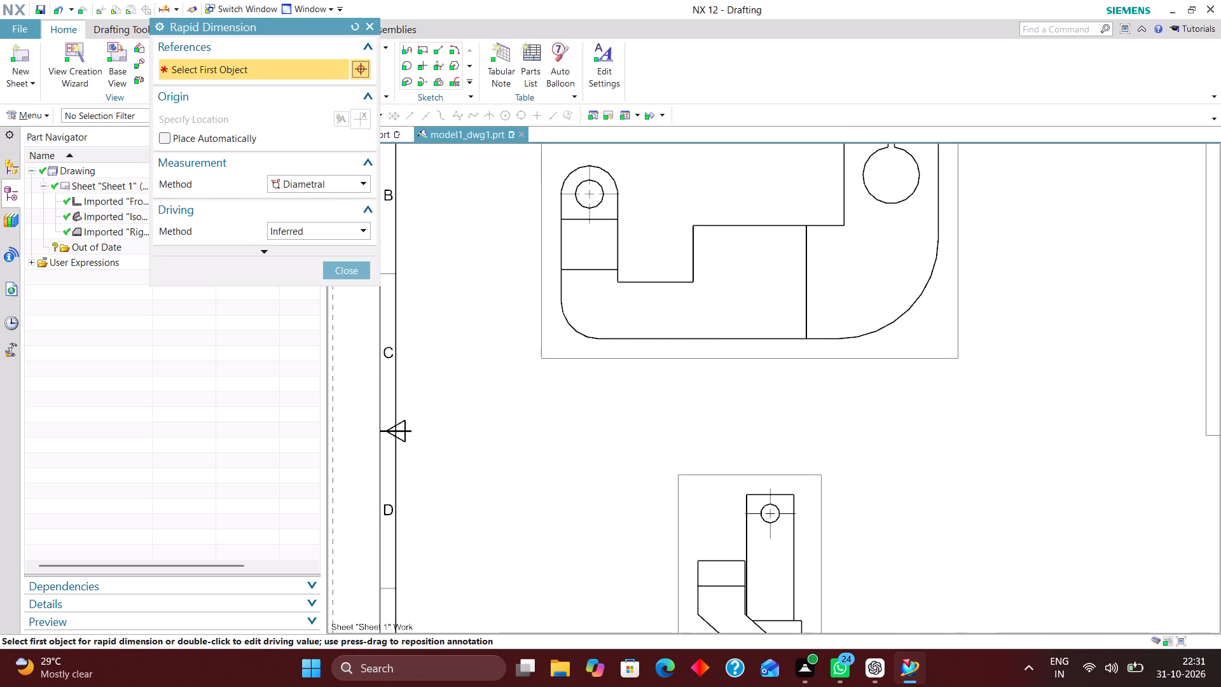
{"action": "left_click", "coordinate": [359, 183]}
{"action": "left_click", "coordinate": [356, 197]}
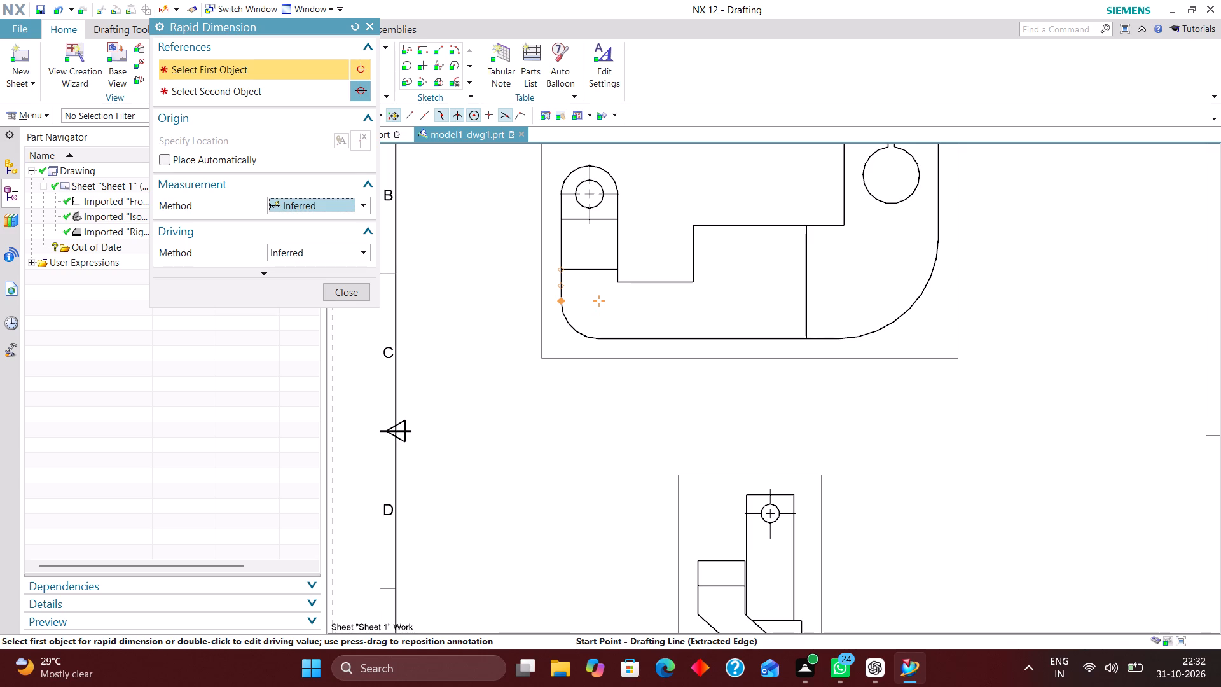
{"action": "left_click", "coordinate": [559, 298]}
{"action": "left_click", "coordinate": [937, 235]}
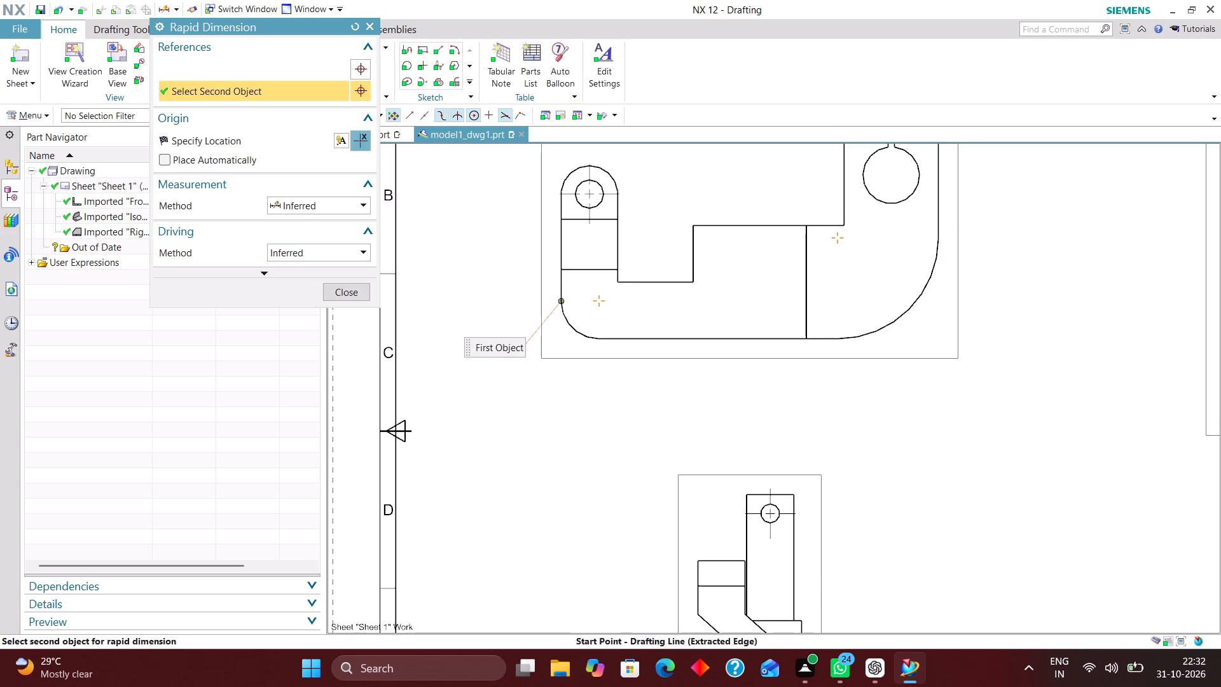
{"action": "left_click", "coordinate": [762, 425]}
Dimension the width of the rounded lug with the small hole, placing it between the profile and the overall width dimension.
{"action": "scroll", "coordinate": [659, 387], "scroll_direction": "down", "scroll_amount": 1}
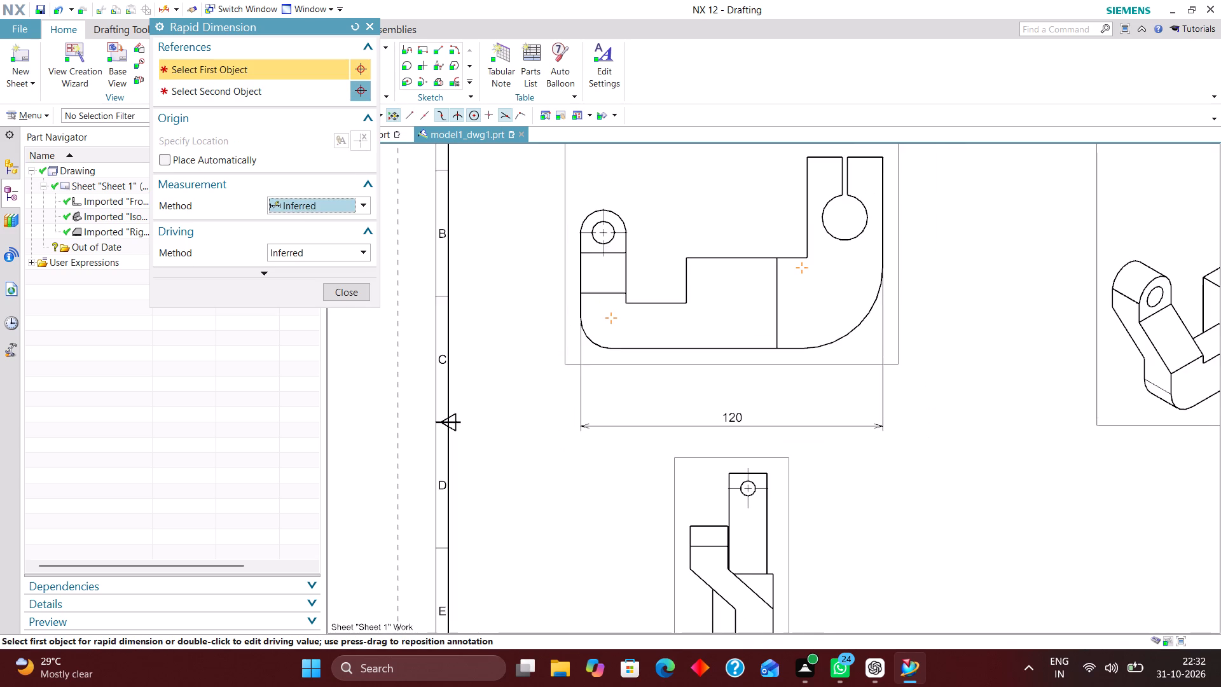
{"action": "scroll", "coordinate": [575, 314], "scroll_direction": "up", "scroll_amount": 3}
{"action": "left_click", "coordinate": [587, 276]}
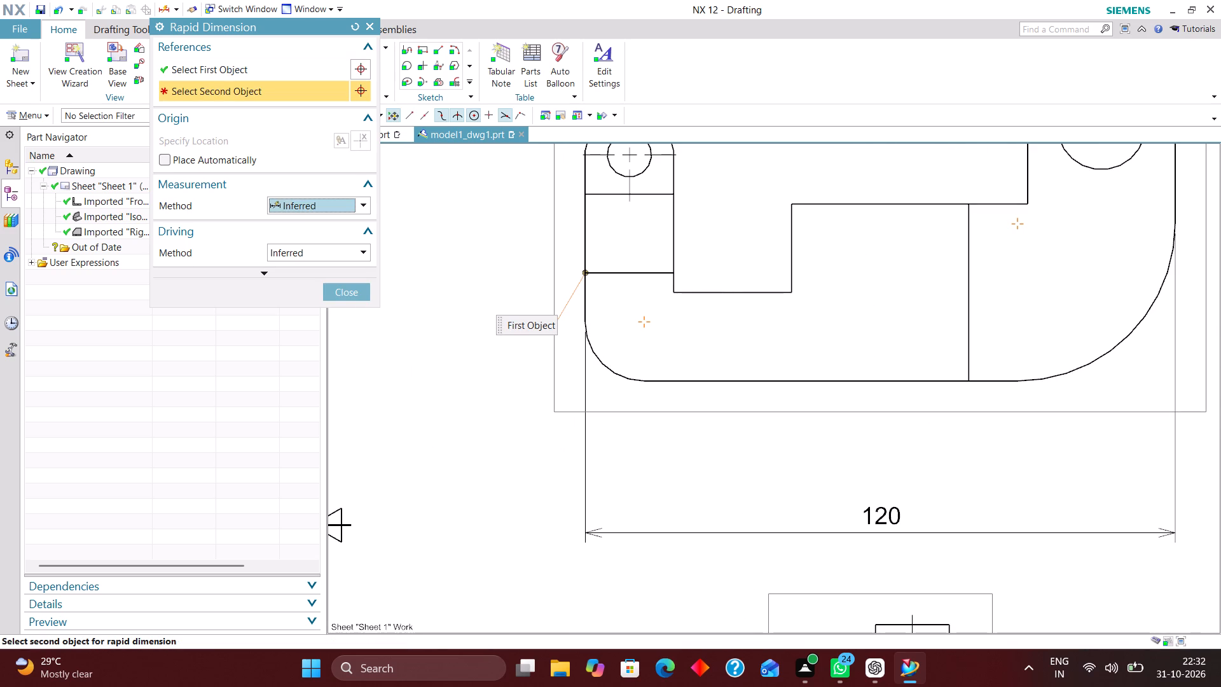
{"action": "left_click", "coordinate": [673, 274]}
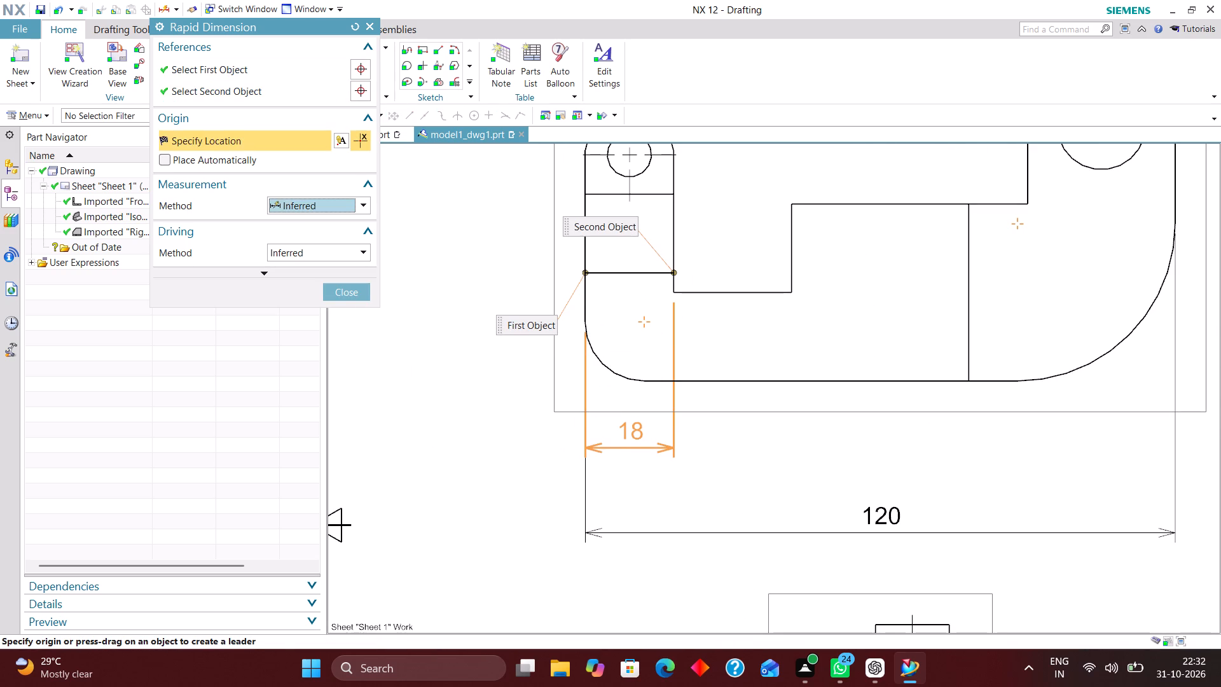
{"action": "left_click", "coordinate": [636, 430]}
Dimension the width of the notch floor between the rounded lug and the raised block, placed just below that edge.
{"action": "scroll", "coordinate": [717, 410], "scroll_direction": "down", "scroll_amount": 2}
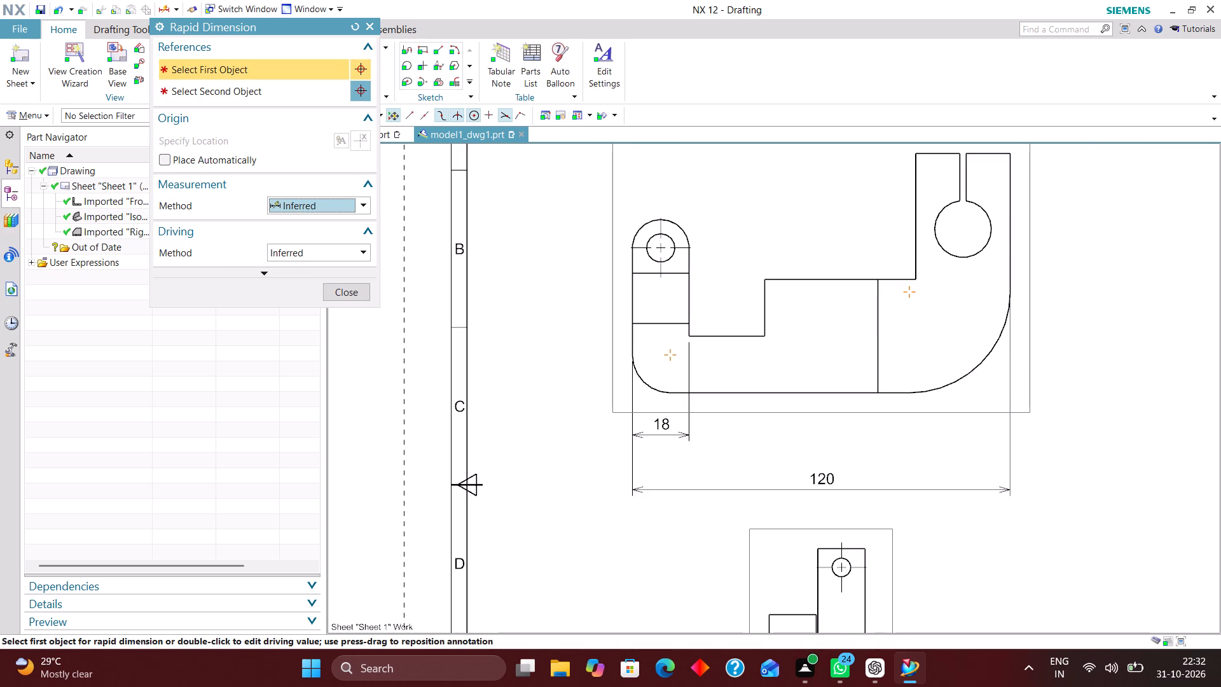
{"action": "scroll", "coordinate": [696, 332], "scroll_direction": "up", "scroll_amount": 1}
{"action": "left_click", "coordinate": [687, 338]}
{"action": "left_click", "coordinate": [783, 338]}
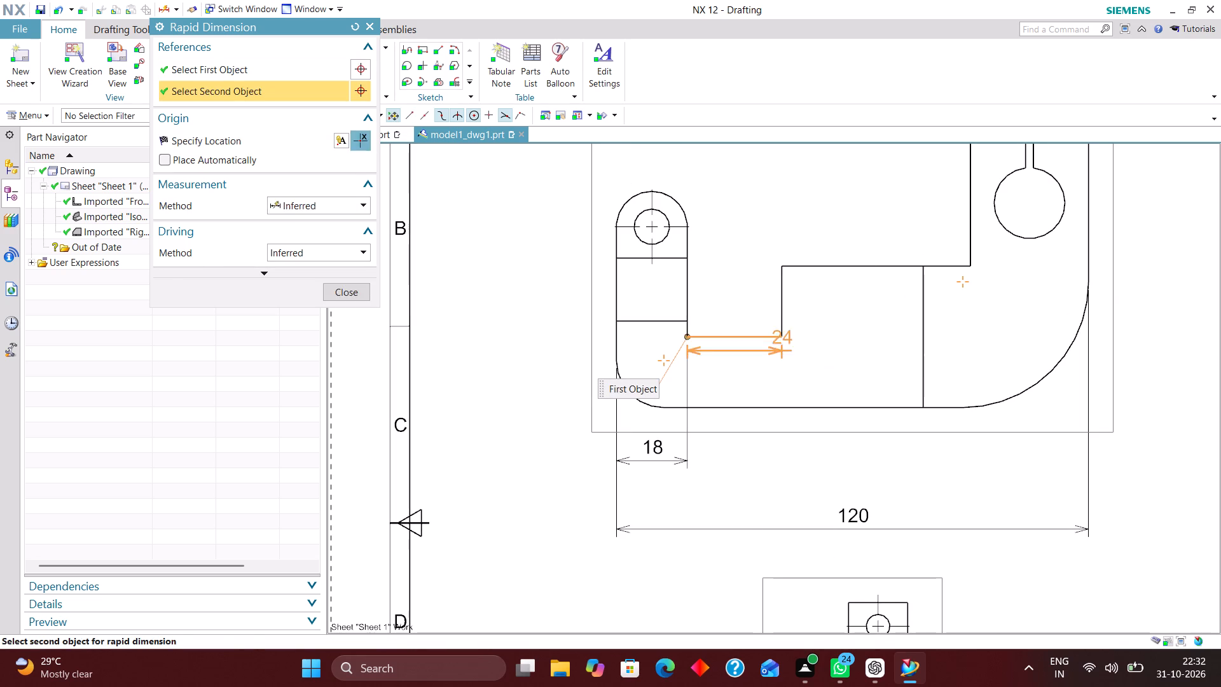
{"action": "left_click", "coordinate": [733, 369]}
Dimension the raised block's top edge from its notch-side corner to the vertical inner line, placed above the block.
{"action": "scroll", "coordinate": [699, 382], "scroll_direction": "down", "scroll_amount": 1}
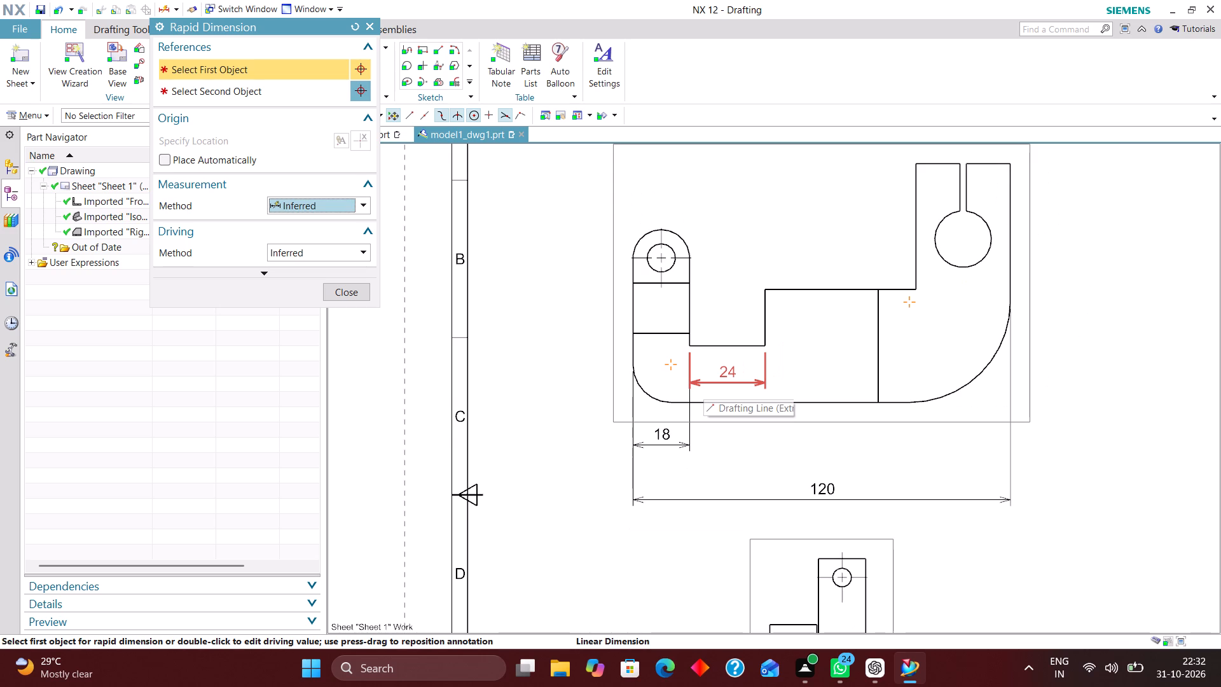
{"action": "left_click", "coordinate": [766, 291]}
{"action": "left_click", "coordinate": [880, 290]}
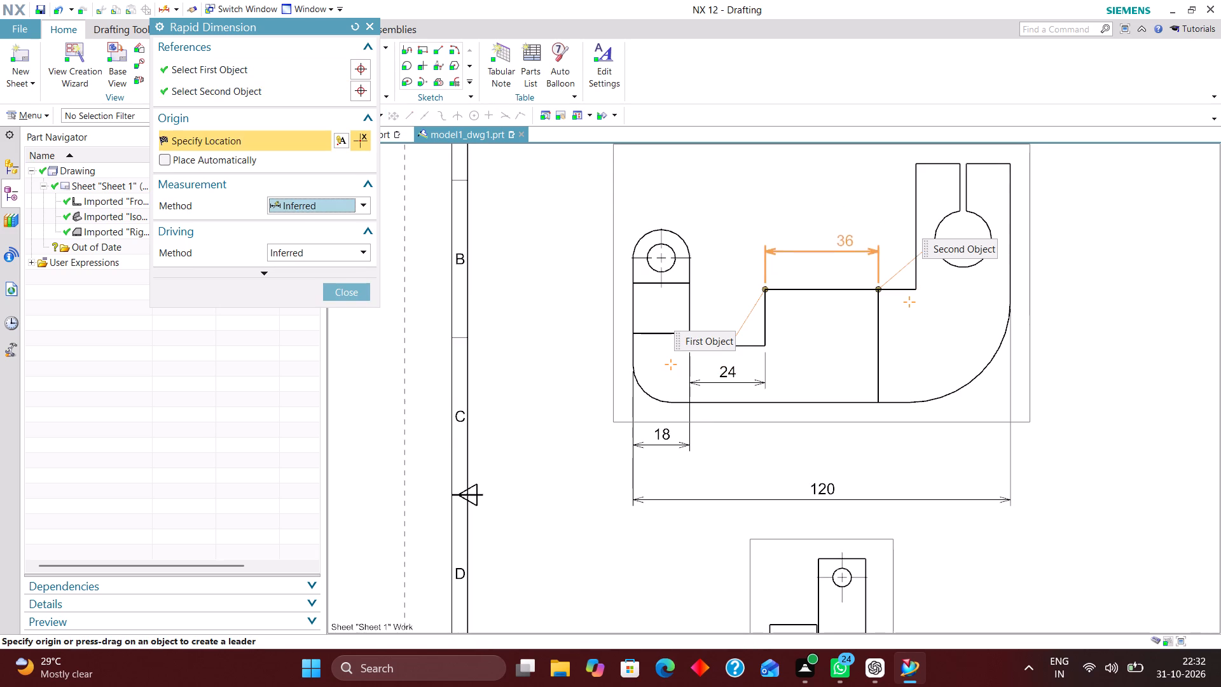
{"action": "left_click", "coordinate": [825, 168]}
Dimension the short horizontal edge between the vertical inner line and the slotted arm, placed inside the profile below it.
{"action": "scroll", "coordinate": [839, 324], "scroll_direction": "down", "scroll_amount": 2}
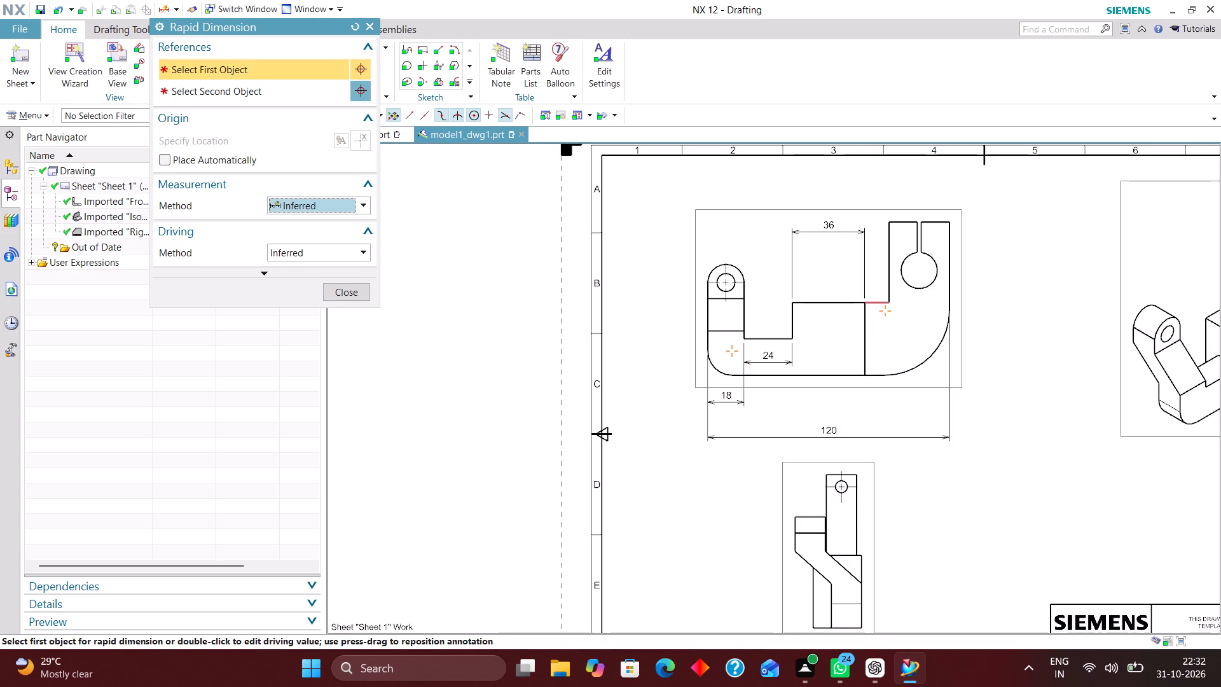
{"action": "scroll", "coordinate": [867, 303], "scroll_direction": "up", "scroll_amount": 4}
{"action": "left_click", "coordinate": [862, 298]}
{"action": "left_click", "coordinate": [920, 296]}
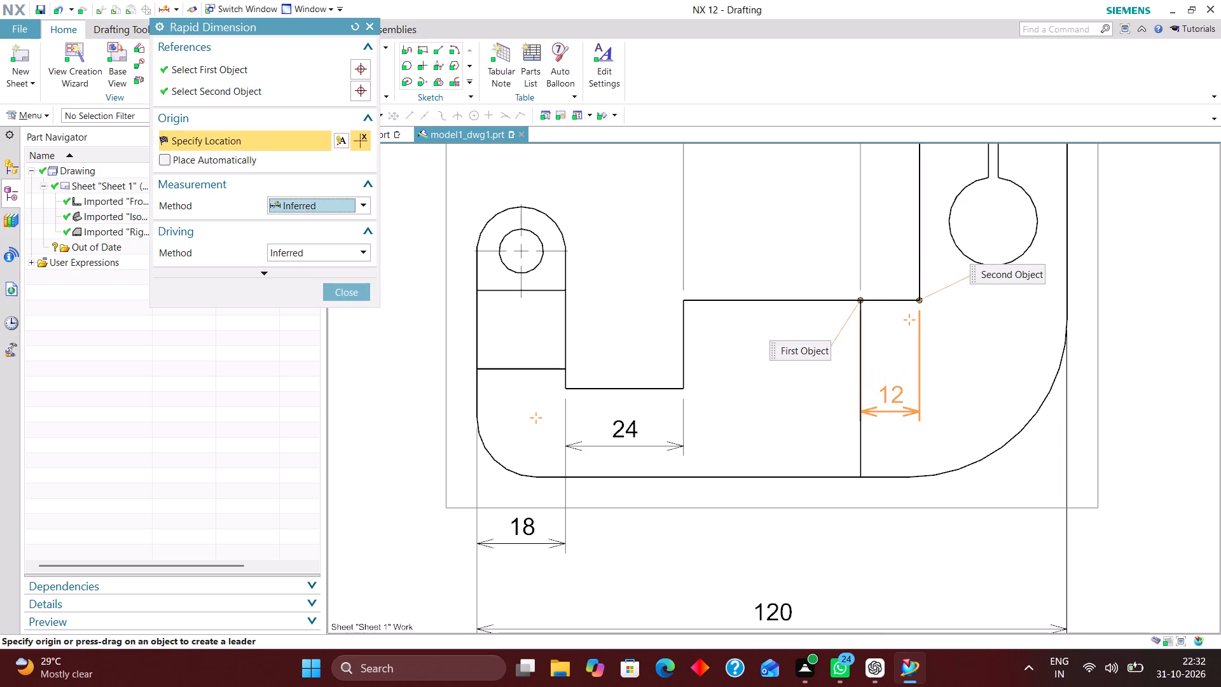
{"action": "left_click", "coordinate": [896, 403]}
Dimension the bracket's overall height from the slotted arm's top corner to the bottom edge, placed outside the arm.
{"action": "scroll", "coordinate": [839, 437], "scroll_direction": "down", "scroll_amount": 2}
{"action": "scroll", "coordinate": [846, 348], "scroll_direction": "down", "scroll_amount": 3}
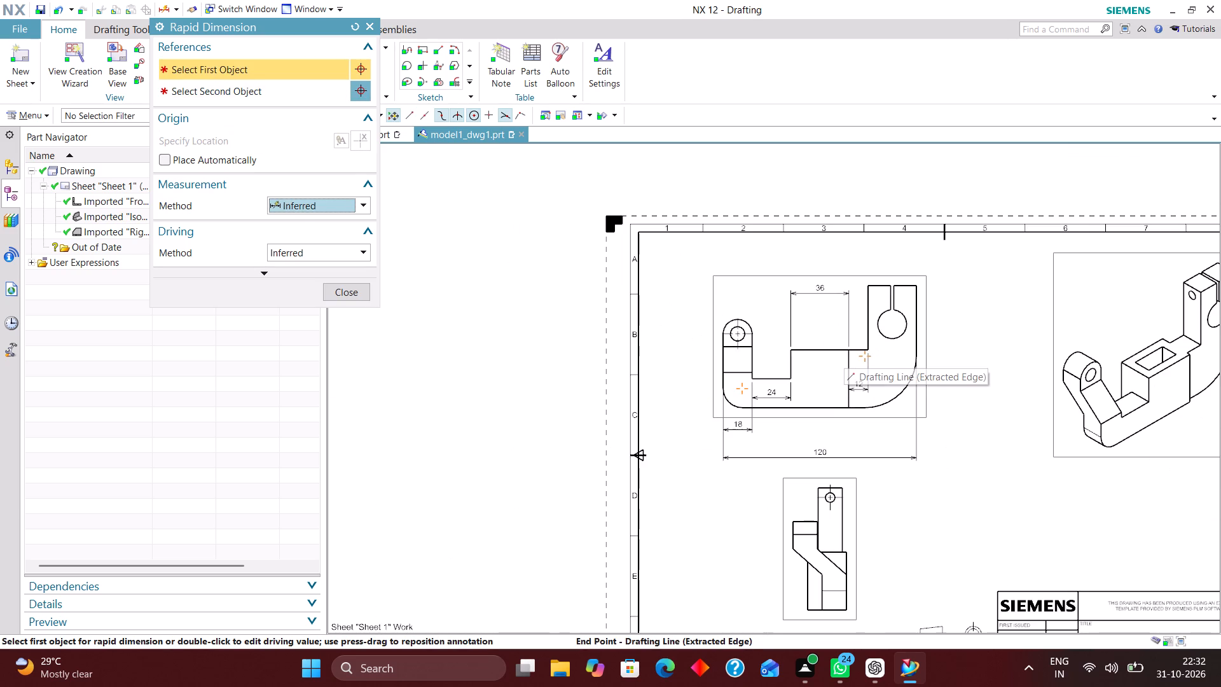
{"action": "scroll", "coordinate": [921, 392], "scroll_direction": "up", "scroll_amount": 2}
{"action": "scroll", "coordinate": [913, 263], "scroll_direction": "up", "scroll_amount": 1}
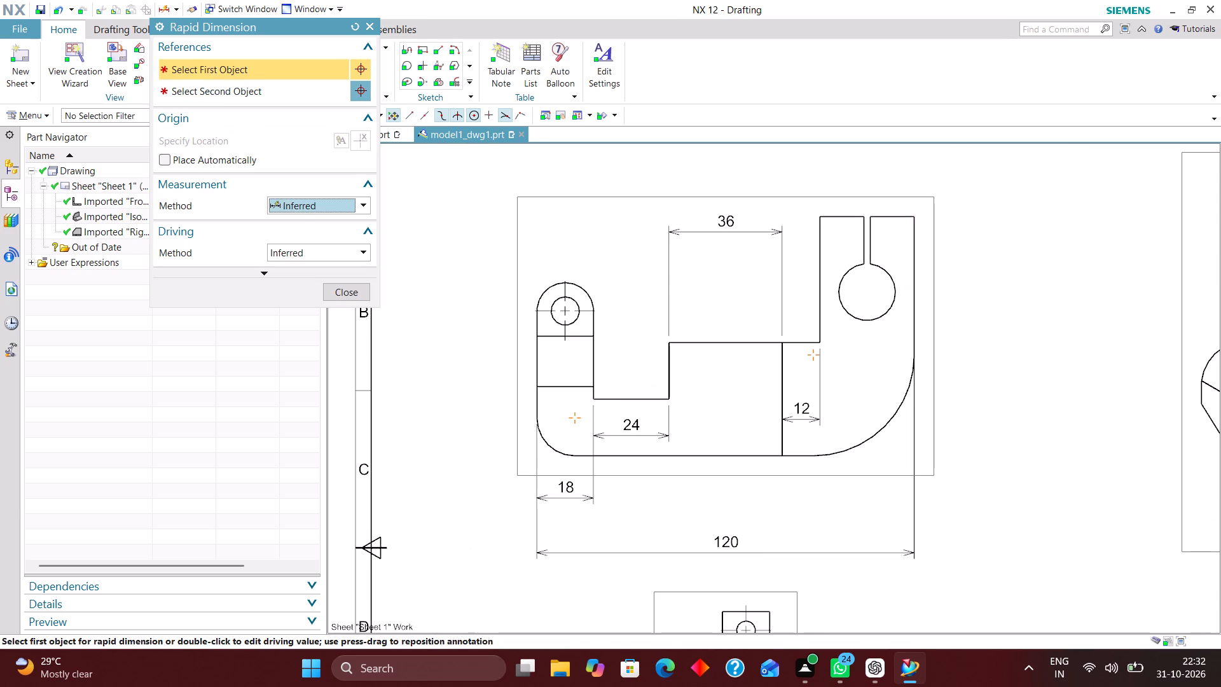
{"action": "left_click", "coordinate": [914, 214]}
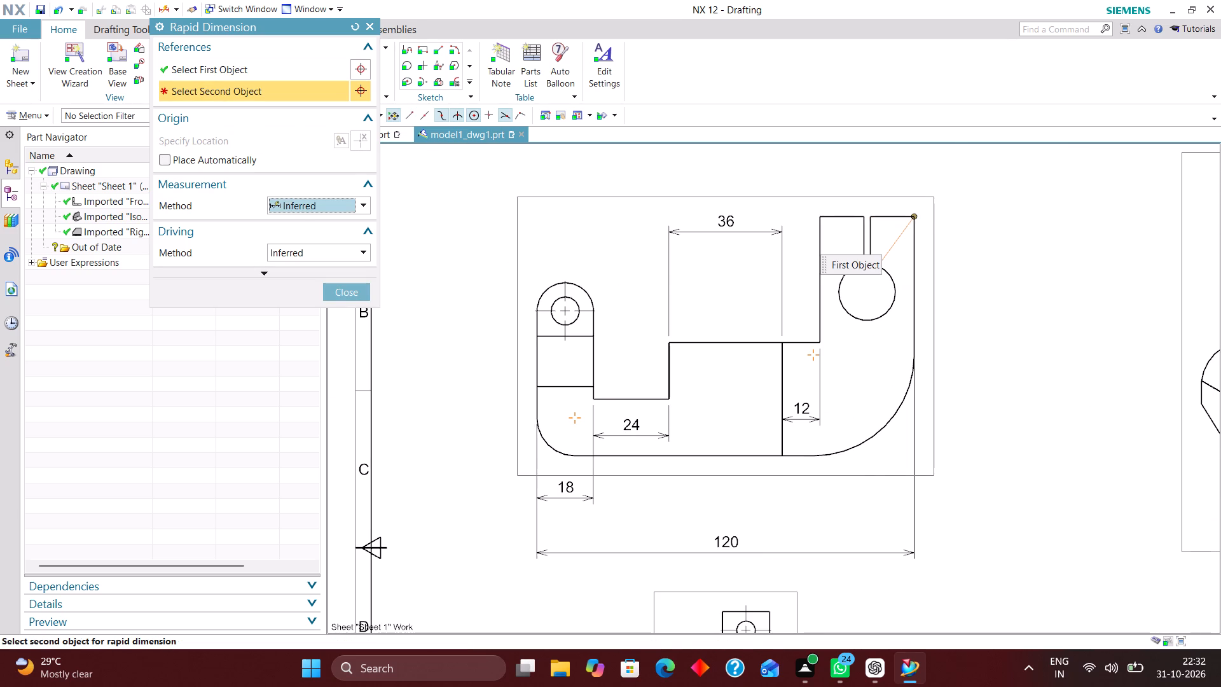
{"action": "left_click", "coordinate": [812, 454]}
{"action": "left_click", "coordinate": [1026, 343]}
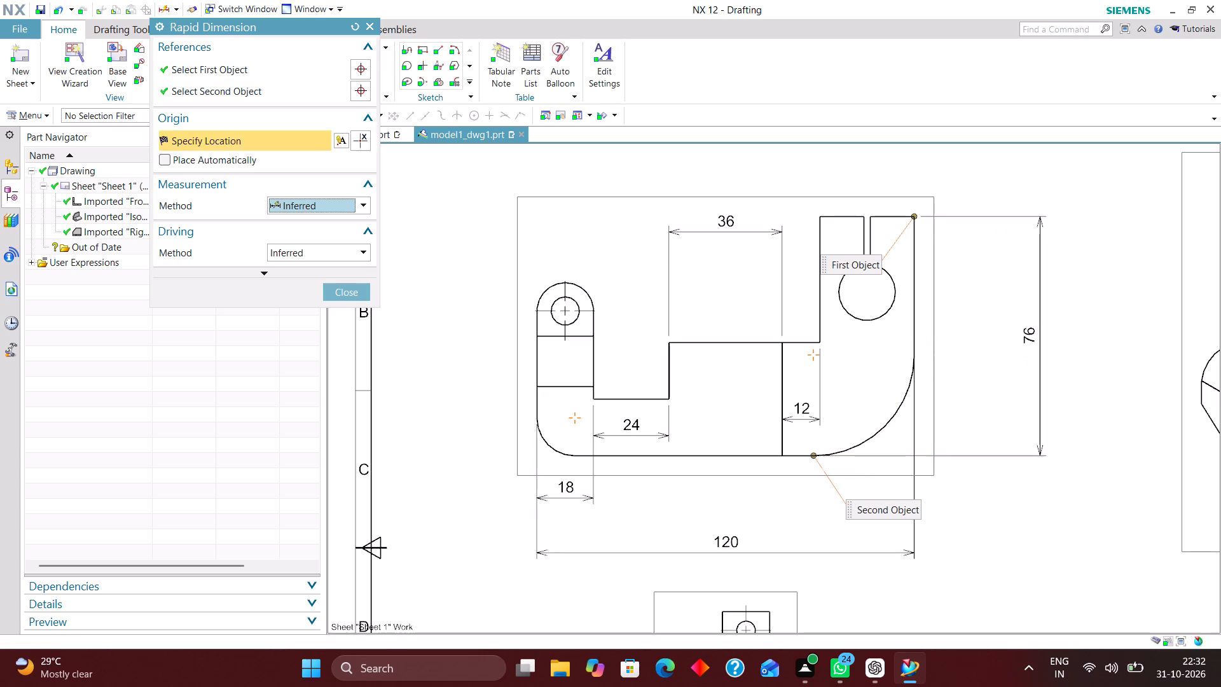
Dimension the vertical distance from the slotted arm's top corner to the large hole's centre, inside the overall height dimension.
{"action": "scroll", "coordinate": [906, 247], "scroll_direction": "up", "scroll_amount": 2}
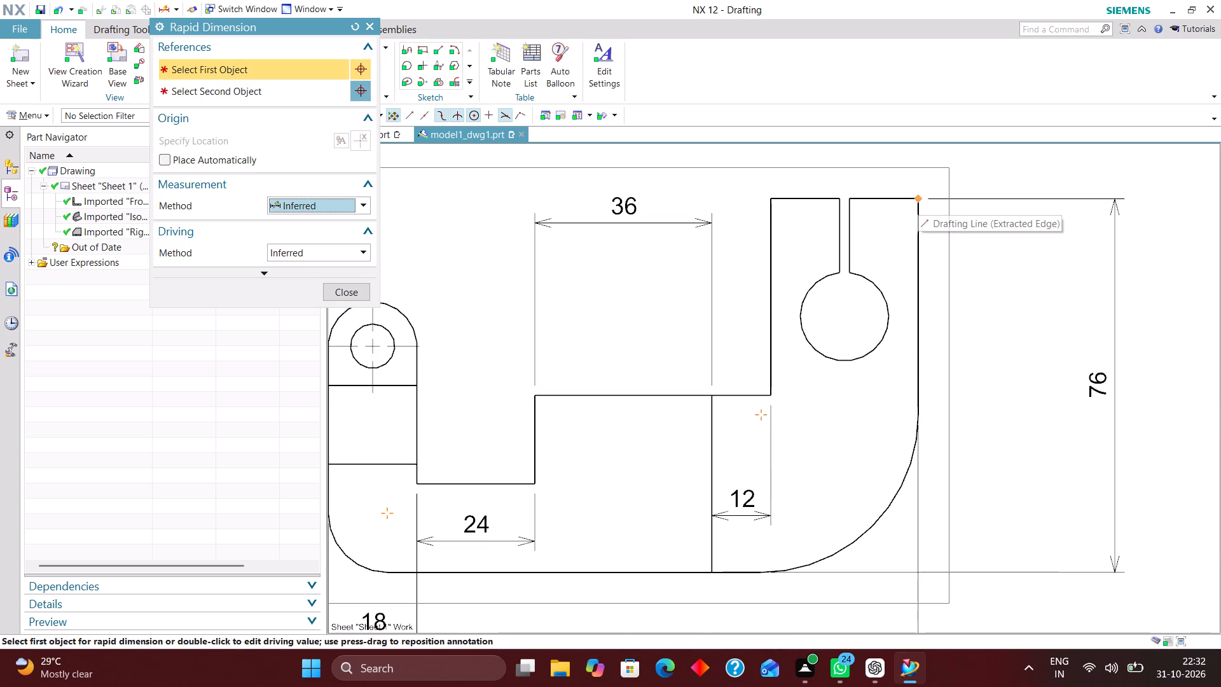
{"action": "left_click", "coordinate": [918, 198]}
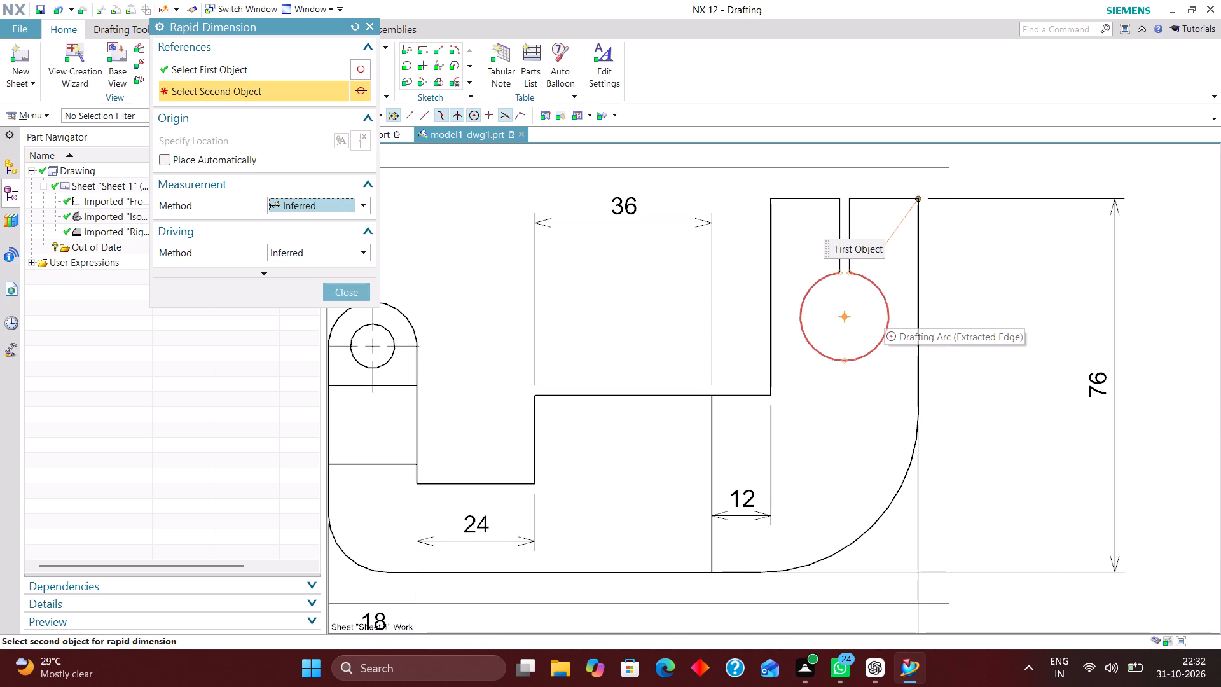
{"action": "left_click", "coordinate": [848, 317]}
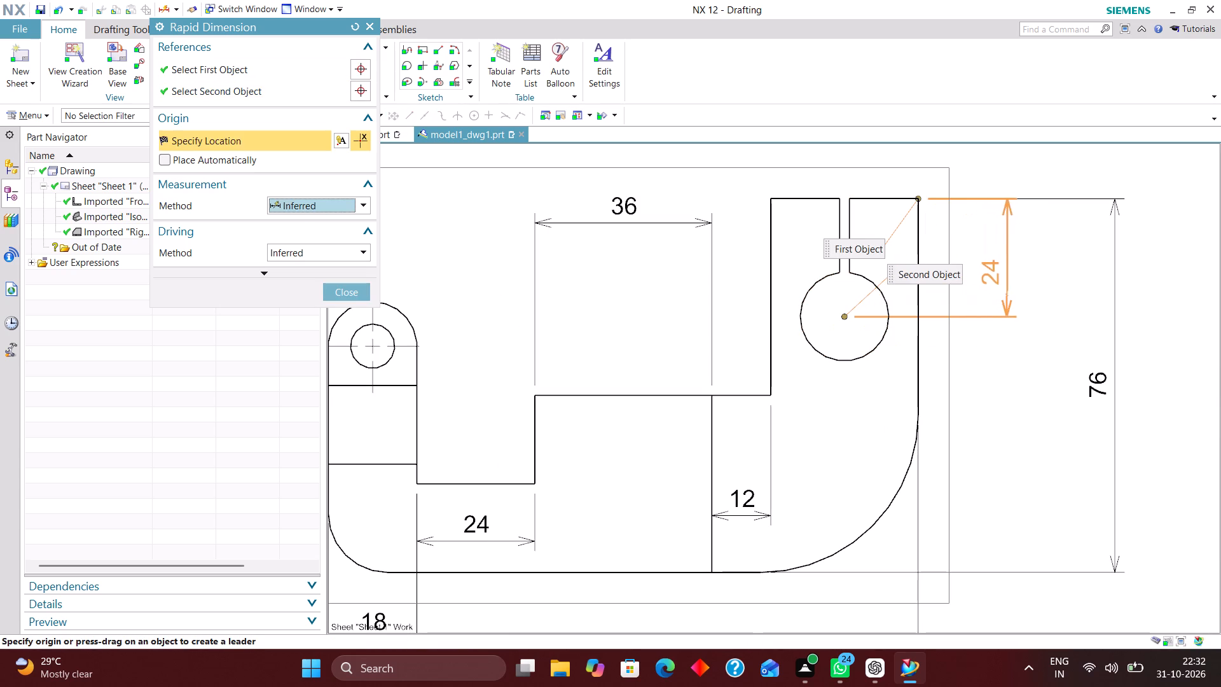
{"action": "left_click", "coordinate": [1012, 259]}
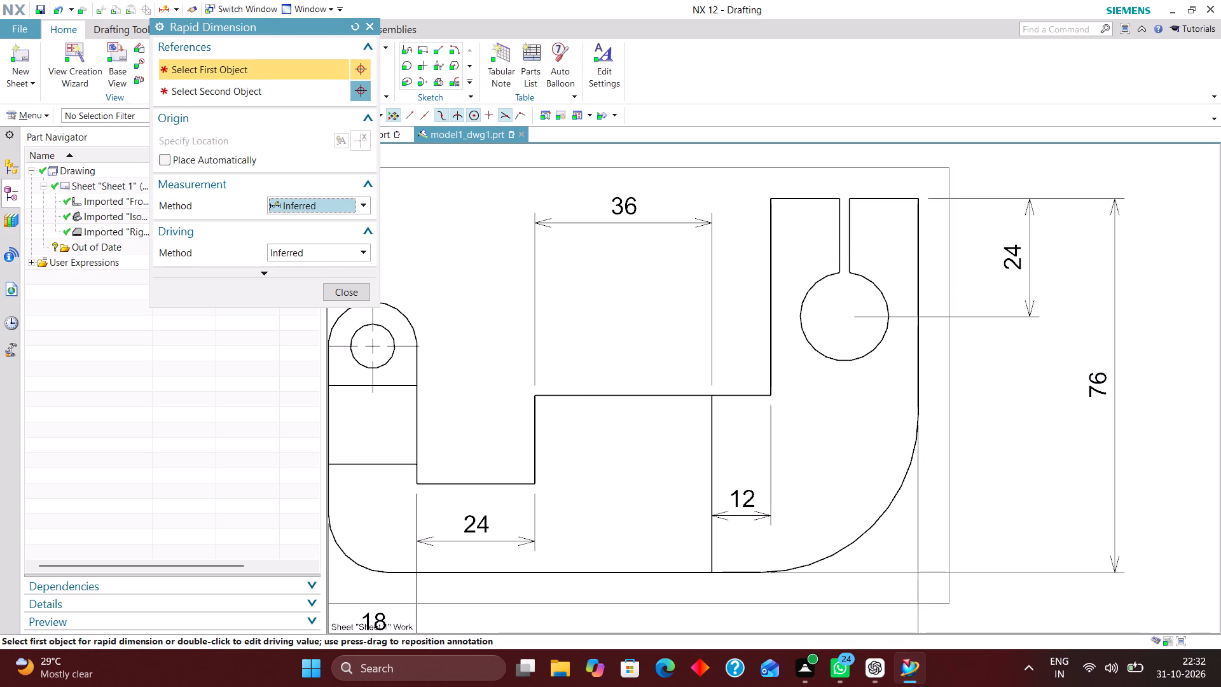
Dimension the slotted arm's outer top edge from the slot's outer corner to the arm's outer corner, placed above the arm.
{"action": "scroll", "coordinate": [908, 377], "scroll_direction": "down", "scroll_amount": 1}
{"action": "scroll", "coordinate": [860, 246], "scroll_direction": "up", "scroll_amount": 3}
{"action": "left_click", "coordinate": [862, 226]}
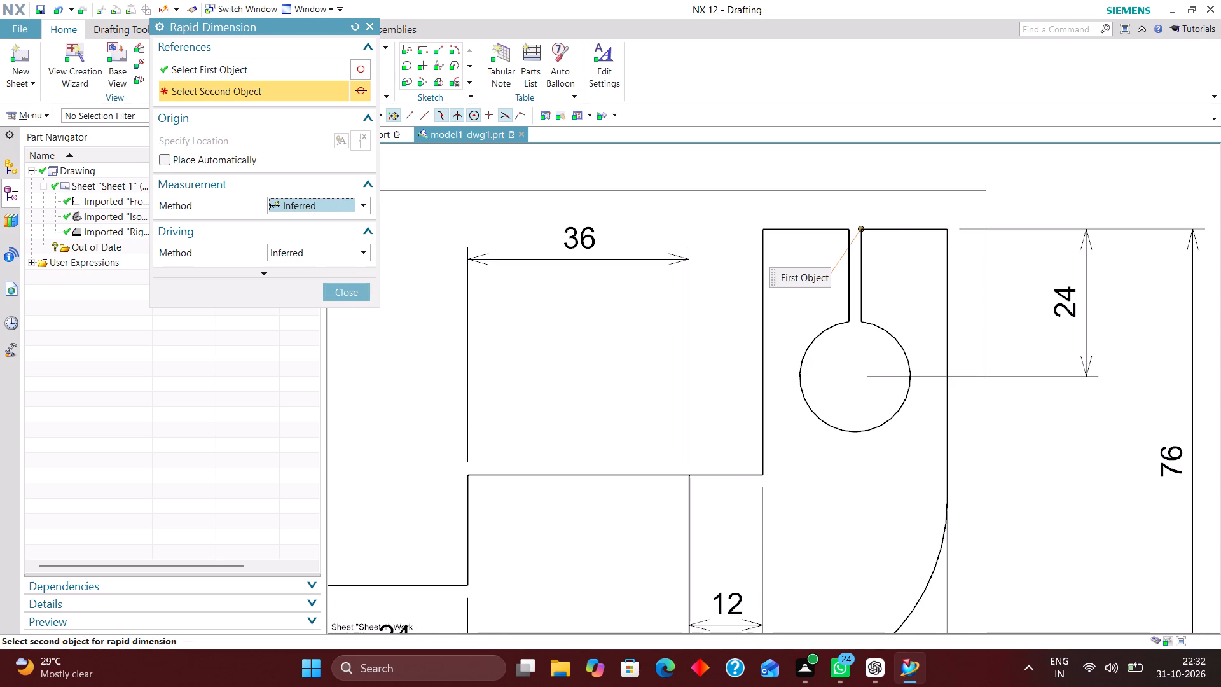
{"action": "left_click", "coordinate": [945, 225]}
{"action": "scroll", "coordinate": [918, 340], "scroll_direction": "down", "scroll_amount": 2}
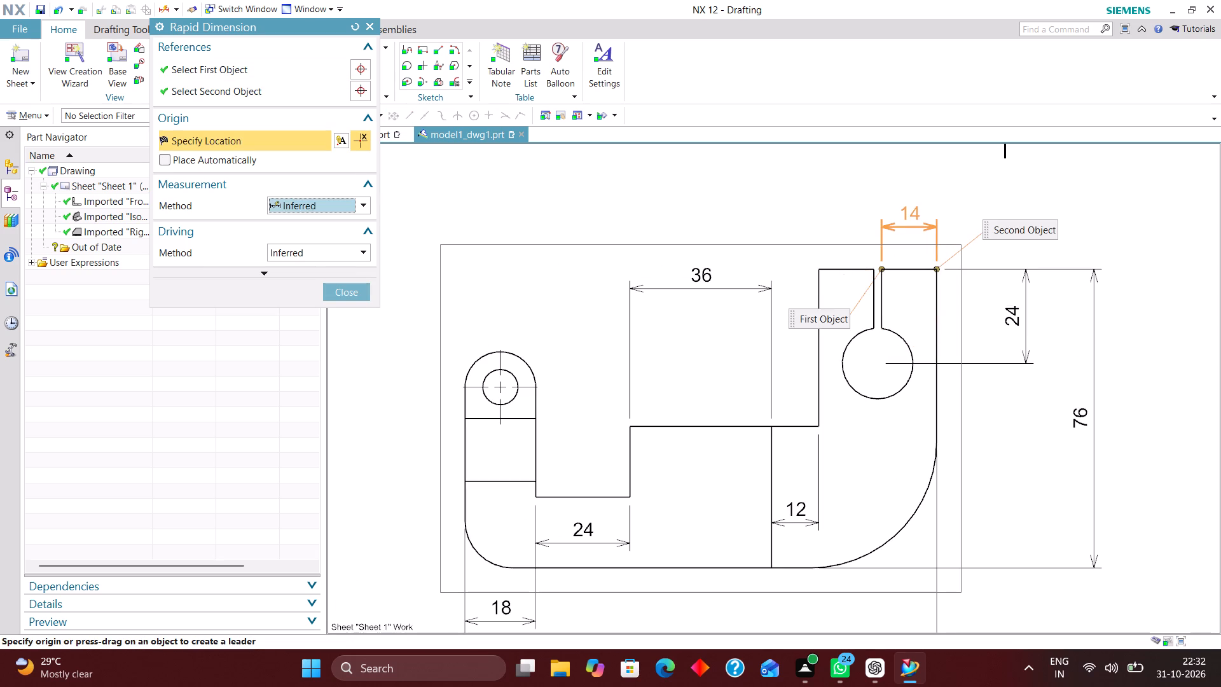
{"action": "left_click", "coordinate": [917, 196]}
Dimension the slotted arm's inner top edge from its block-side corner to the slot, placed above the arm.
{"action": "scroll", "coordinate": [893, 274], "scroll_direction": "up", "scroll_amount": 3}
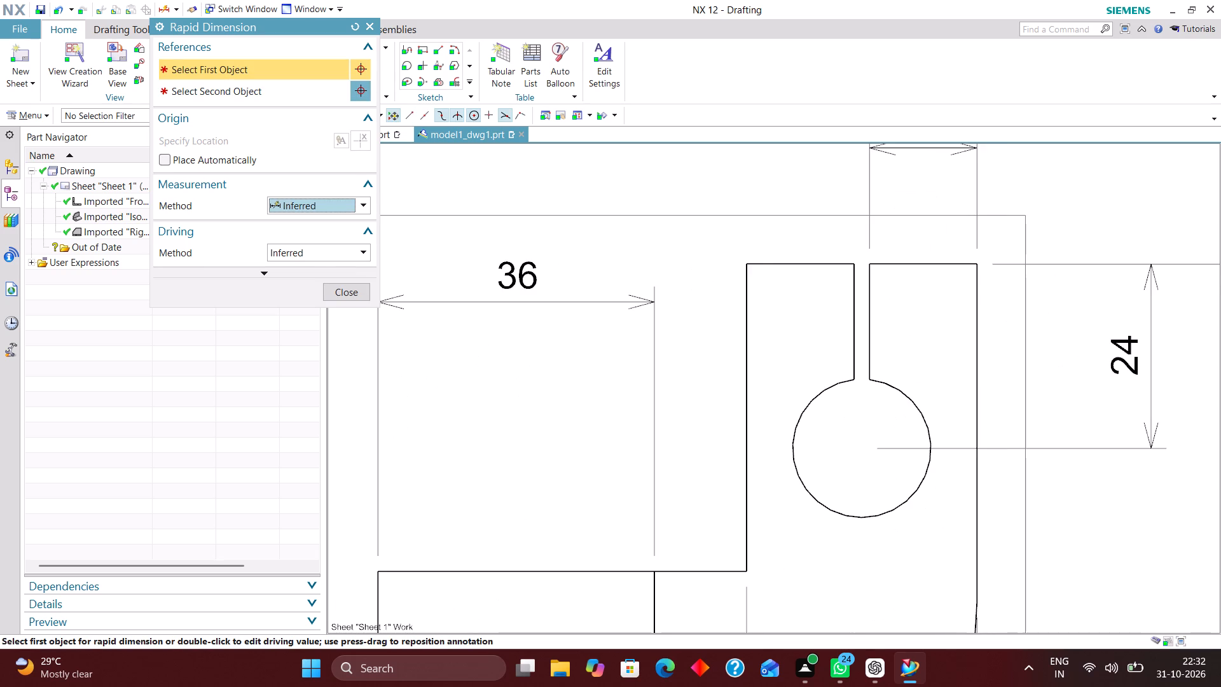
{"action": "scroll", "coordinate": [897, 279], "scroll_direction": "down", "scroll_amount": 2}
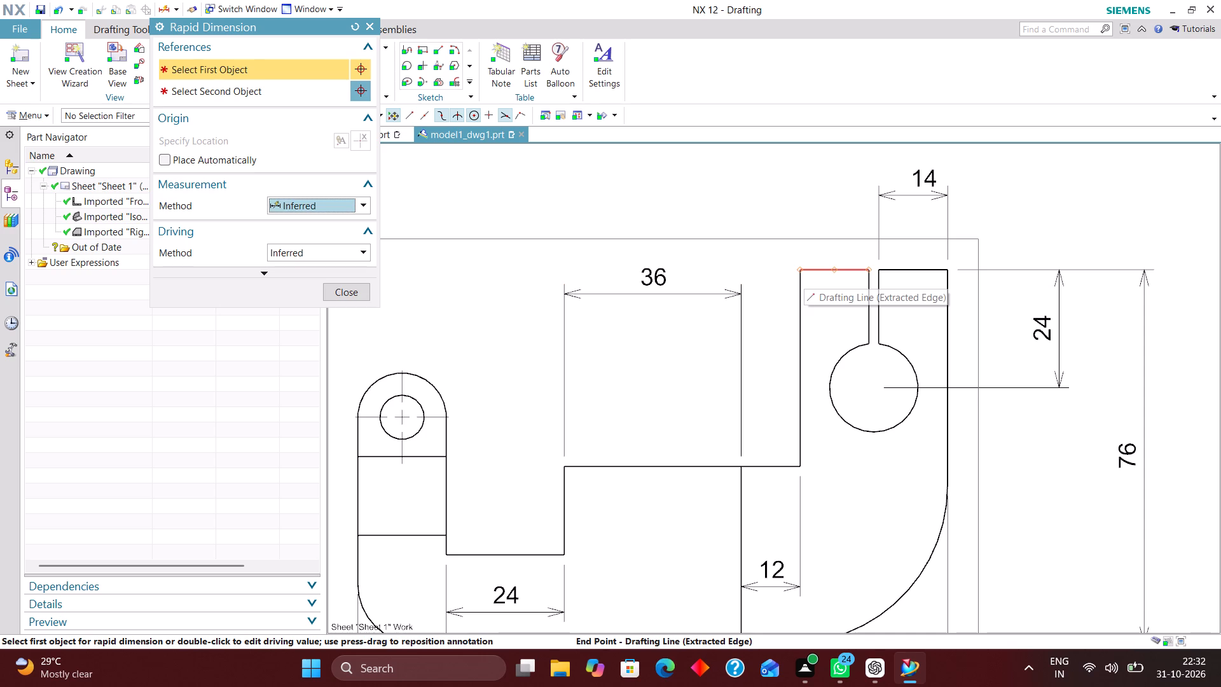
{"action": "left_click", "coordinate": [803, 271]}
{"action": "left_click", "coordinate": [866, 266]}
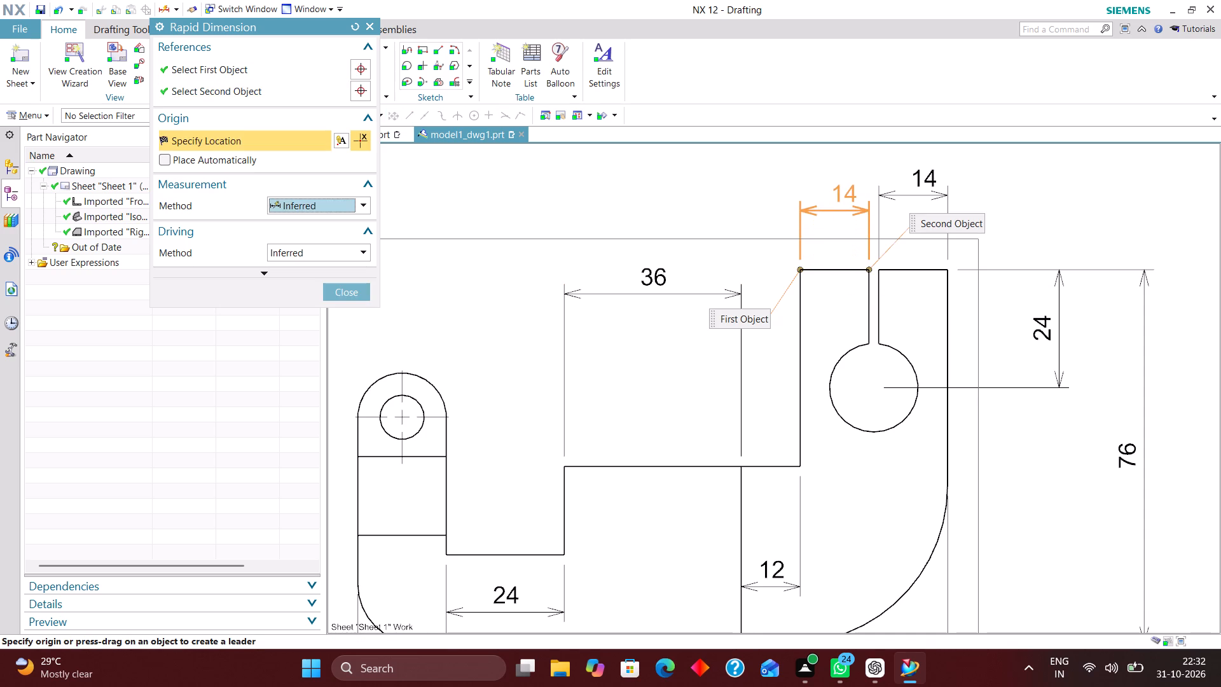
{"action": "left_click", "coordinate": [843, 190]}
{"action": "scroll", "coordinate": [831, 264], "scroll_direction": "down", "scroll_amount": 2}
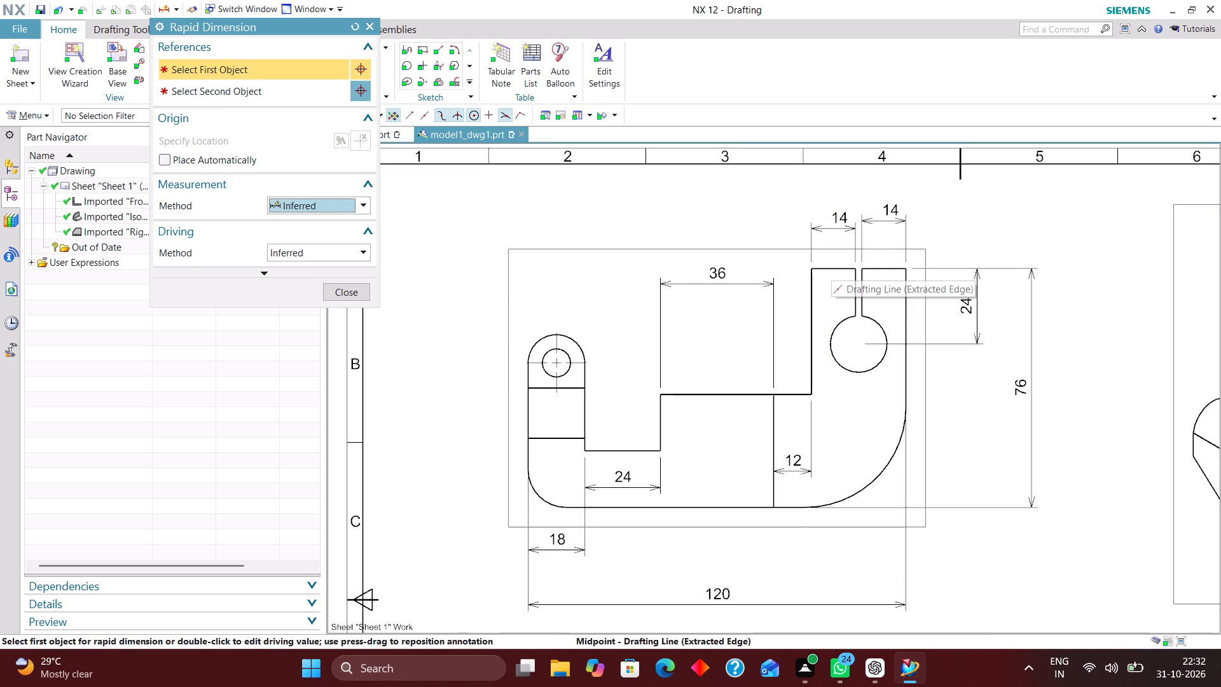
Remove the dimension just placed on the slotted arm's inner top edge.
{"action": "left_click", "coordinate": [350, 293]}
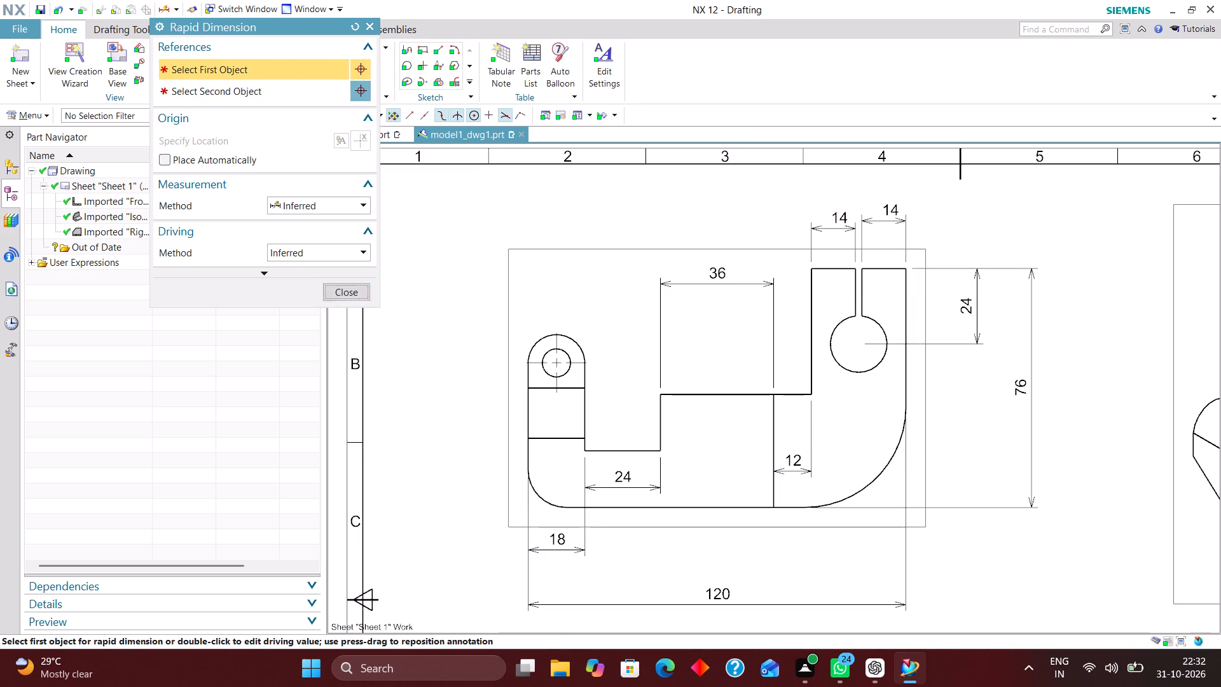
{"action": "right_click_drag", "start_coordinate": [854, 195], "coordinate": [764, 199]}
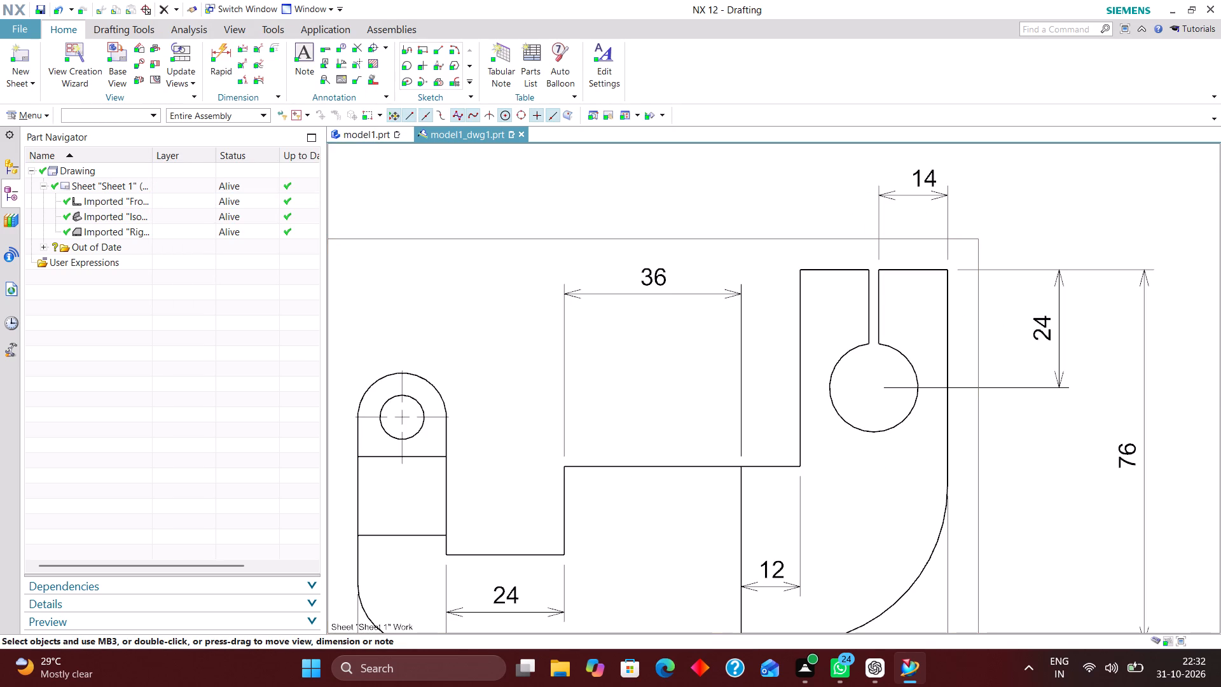
Dimension the slot's width between its two top corners, placed above the arm with the text toward the raised block.
{"action": "left_click", "coordinate": [214, 56]}
{"action": "scroll", "coordinate": [885, 267], "scroll_direction": "up", "scroll_amount": 4}
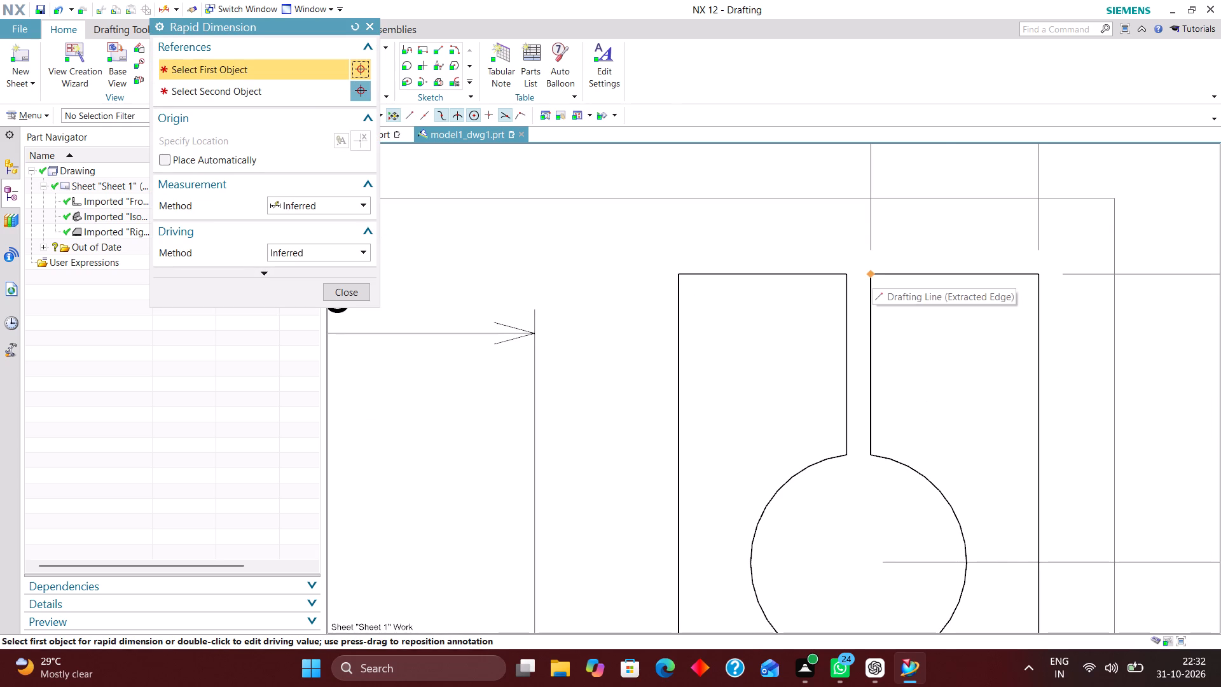
{"action": "left_click", "coordinate": [872, 272]}
{"action": "left_click", "coordinate": [846, 272]}
{"action": "scroll", "coordinate": [861, 317], "scroll_direction": "down", "scroll_amount": 3}
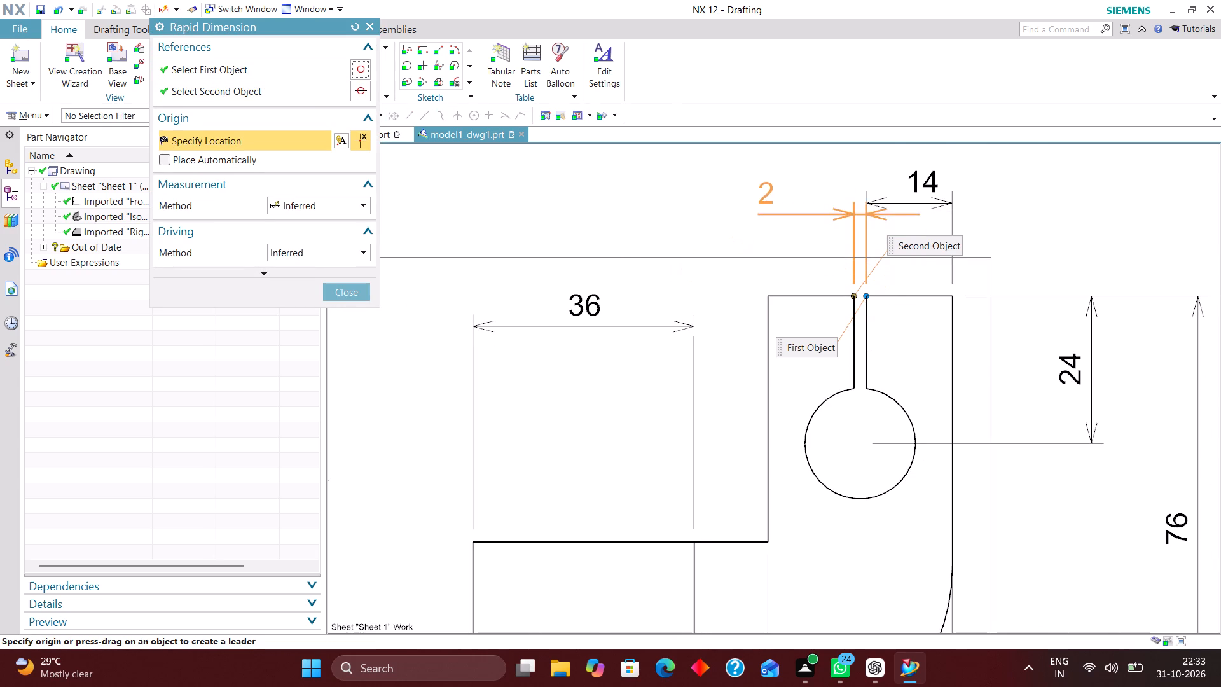
{"action": "left_click", "coordinate": [761, 213]}
Dimension the vertical distance from the bracket's bottom edge to the small hole's centre, placed outside the rounded lug.
{"action": "scroll", "coordinate": [780, 302], "scroll_direction": "down", "scroll_amount": 2}
{"action": "scroll", "coordinate": [818, 318], "scroll_direction": "up", "scroll_amount": 3}
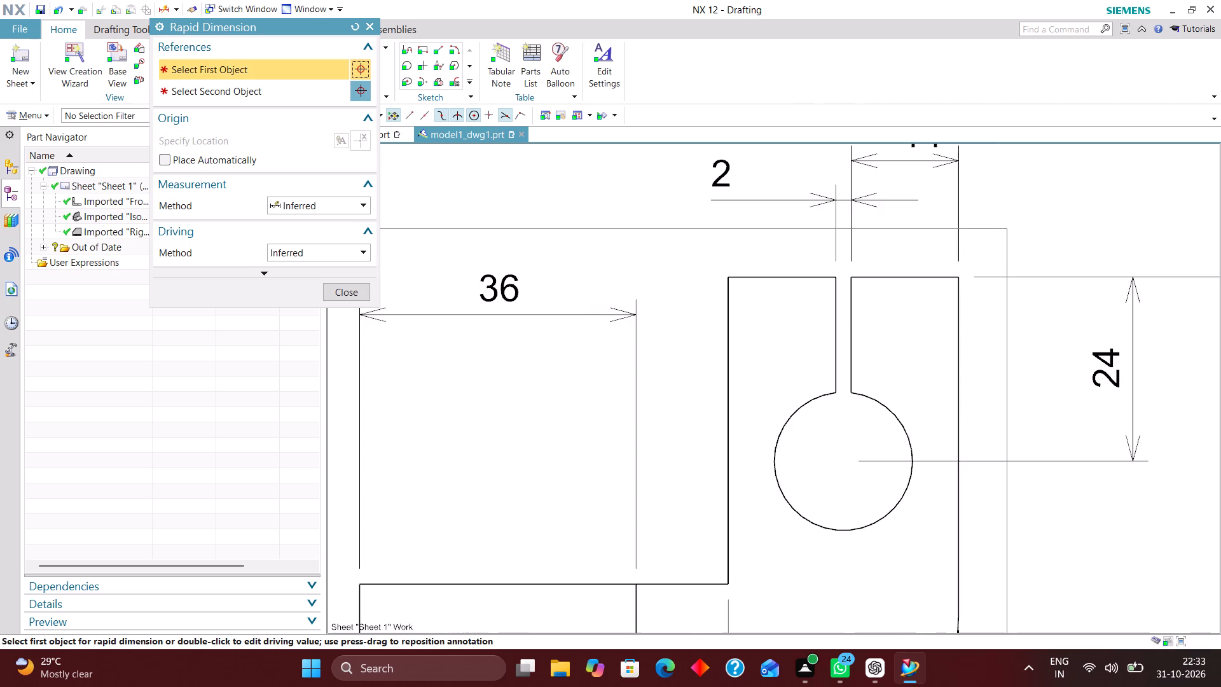
{"action": "scroll", "coordinate": [857, 291], "scroll_direction": "down", "scroll_amount": 4}
{"action": "scroll", "coordinate": [811, 370], "scroll_direction": "down", "scroll_amount": 3}
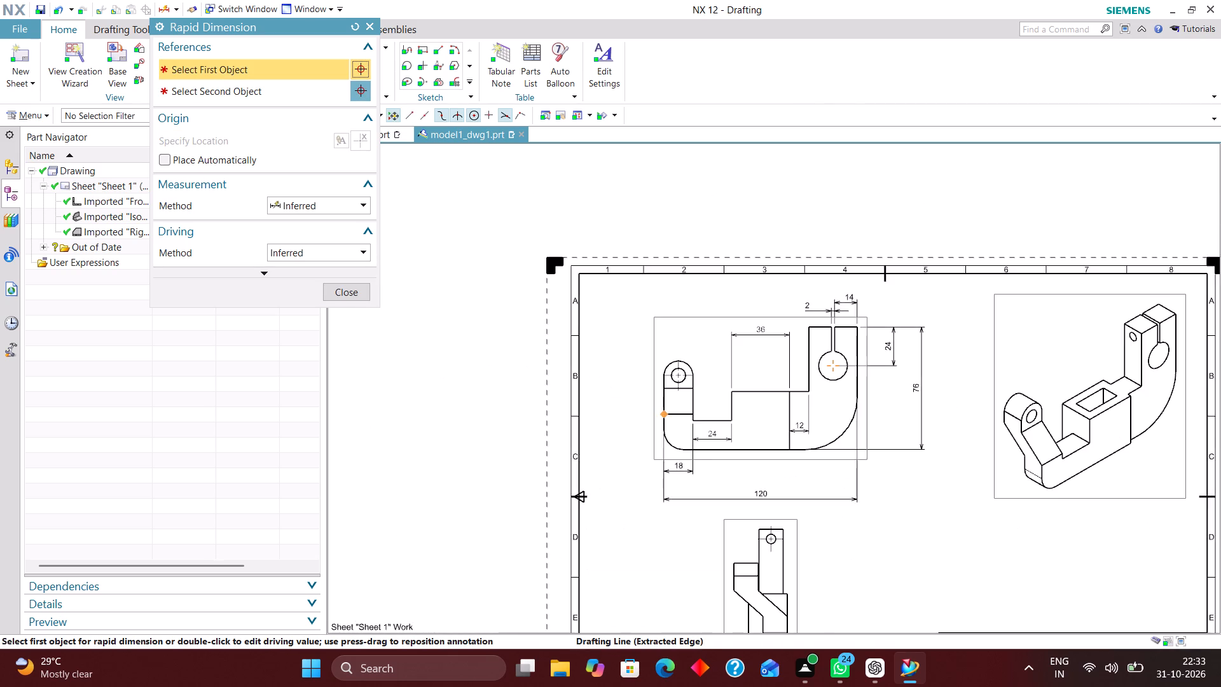
{"action": "scroll", "coordinate": [674, 417], "scroll_direction": "up", "scroll_amount": 3}
{"action": "scroll", "coordinate": [748, 357], "scroll_direction": "down", "scroll_amount": 2}
{"action": "scroll", "coordinate": [680, 438], "scroll_direction": "up", "scroll_amount": 4}
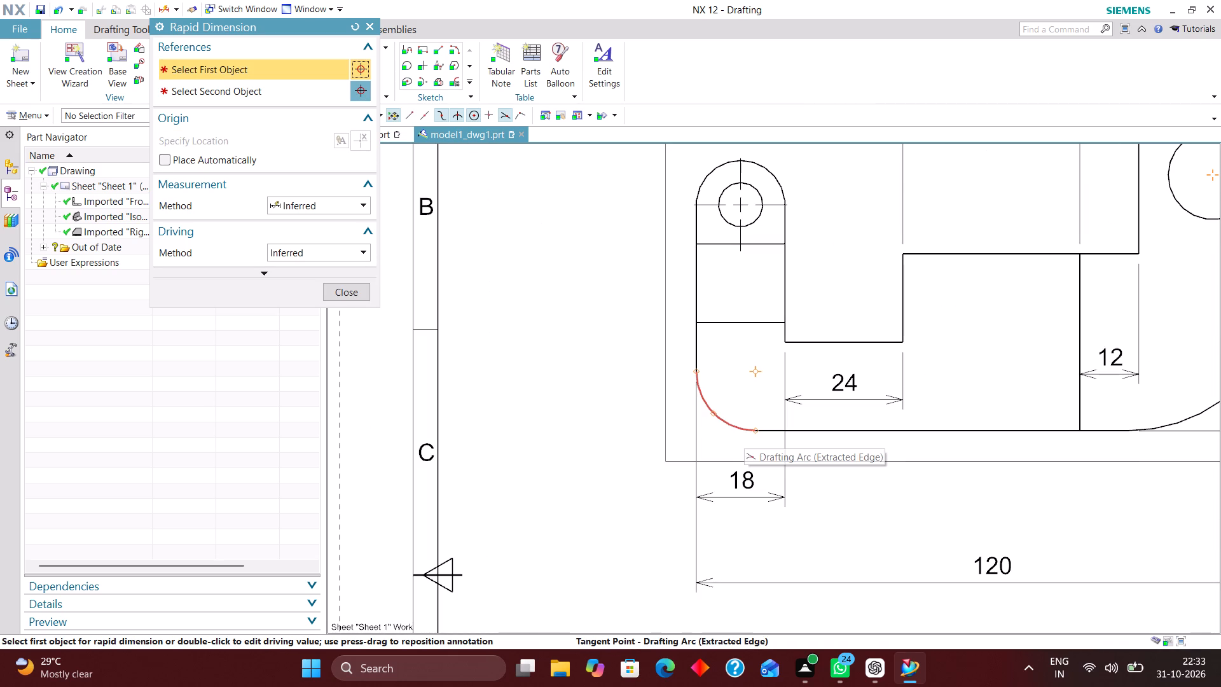
{"action": "left_click", "coordinate": [756, 430]}
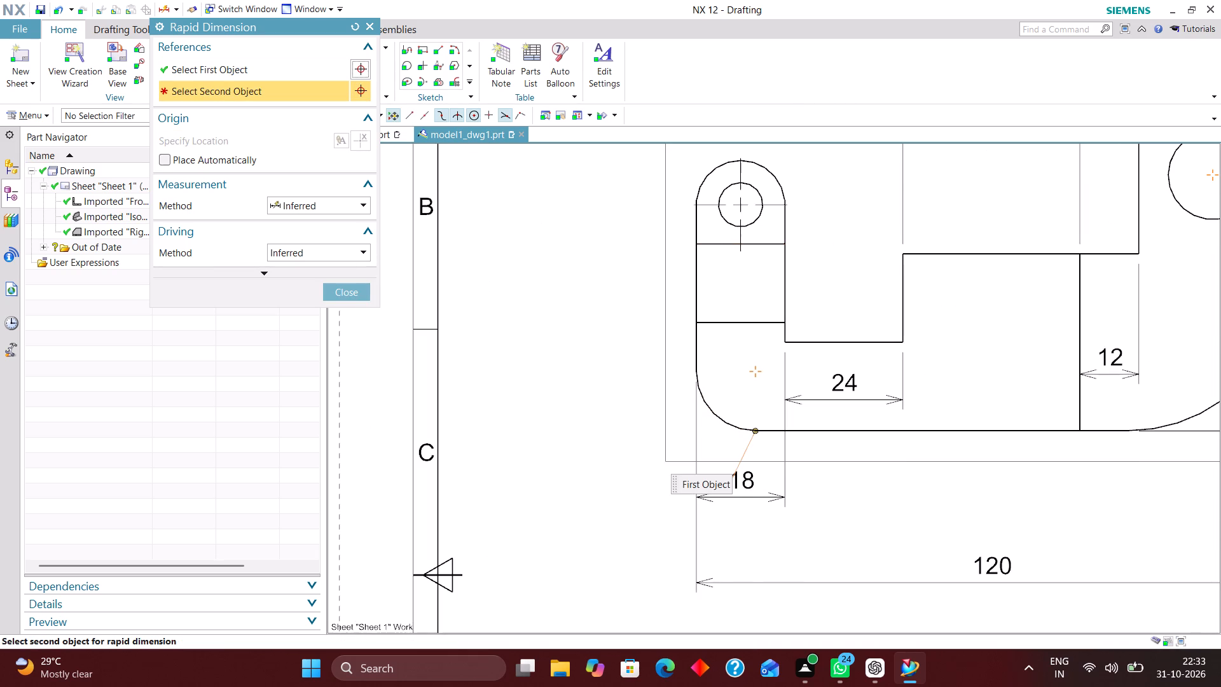
{"action": "left_click", "coordinate": [711, 203]}
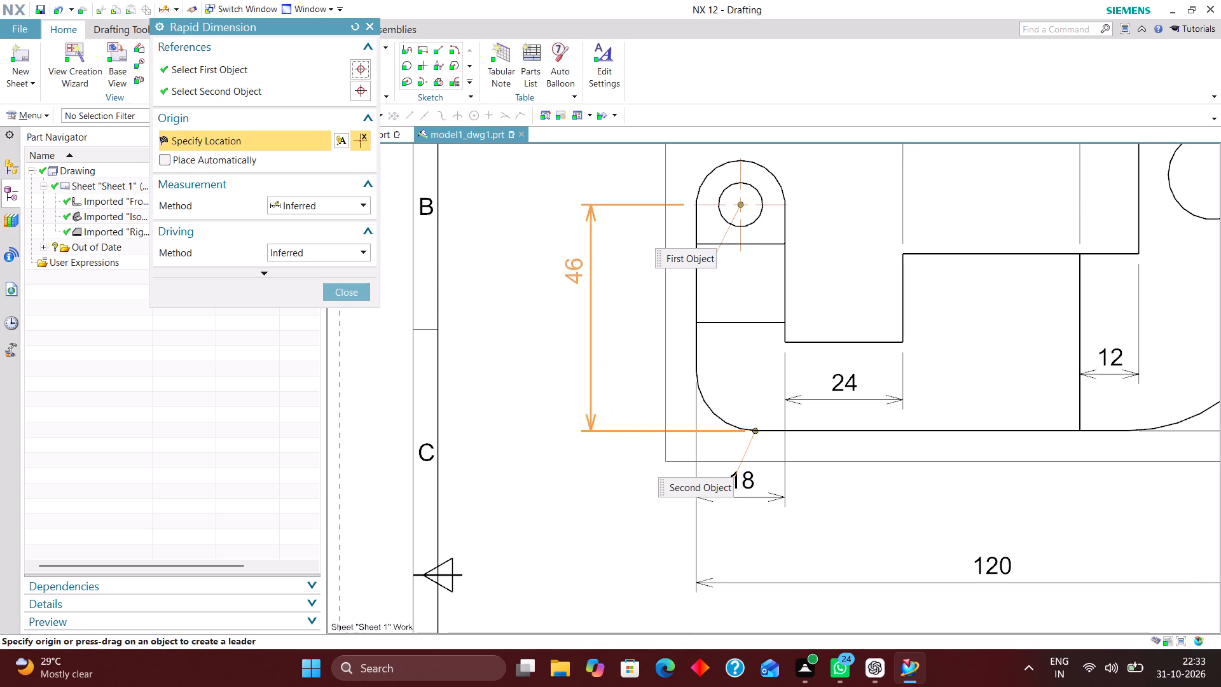
{"action": "left_click", "coordinate": [530, 322]}
Dimension the vertical distance from the bottom edge to the lug's lower horizontal line, placed inside the hole-centre height dimension.
{"action": "scroll", "coordinate": [817, 328], "scroll_direction": "down", "scroll_amount": 2}
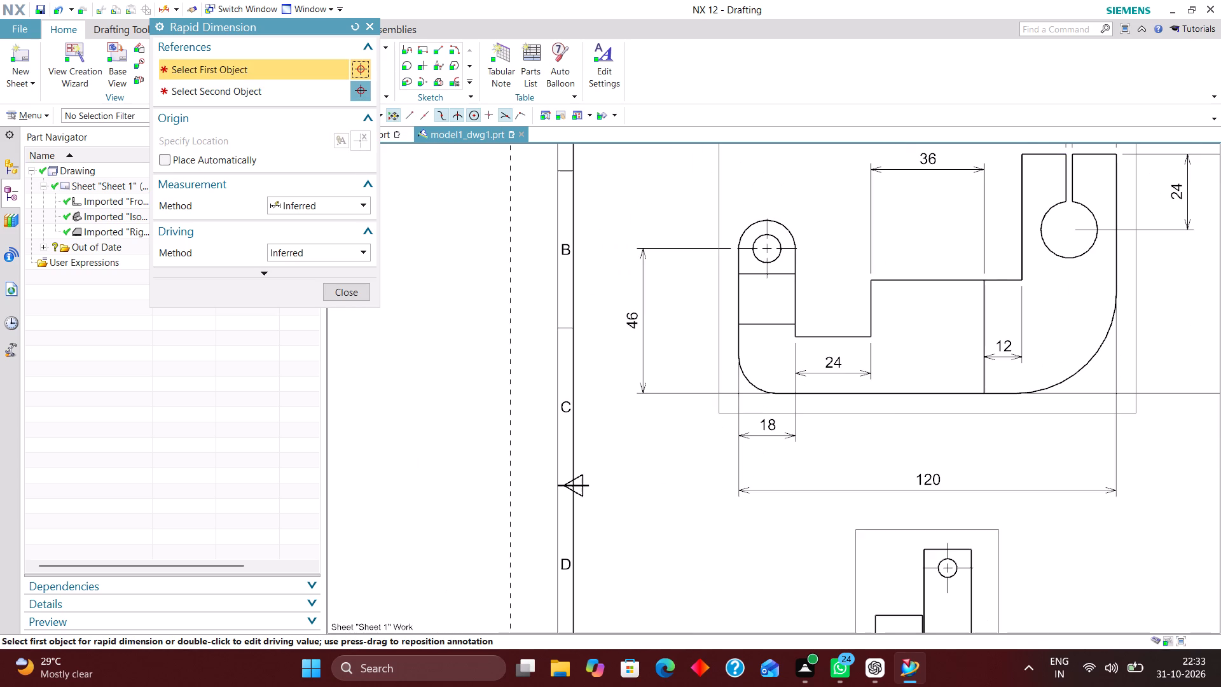
{"action": "scroll", "coordinate": [789, 395], "scroll_direction": "up", "scroll_amount": 3}
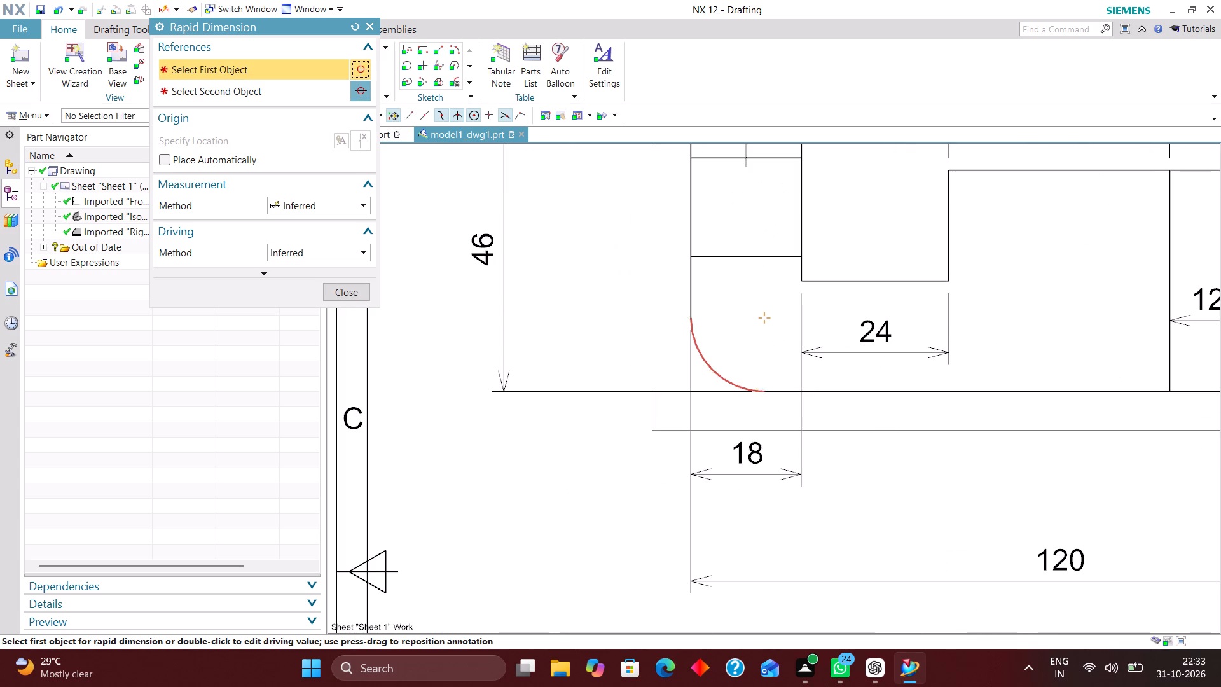
{"action": "left_click", "coordinate": [762, 392]}
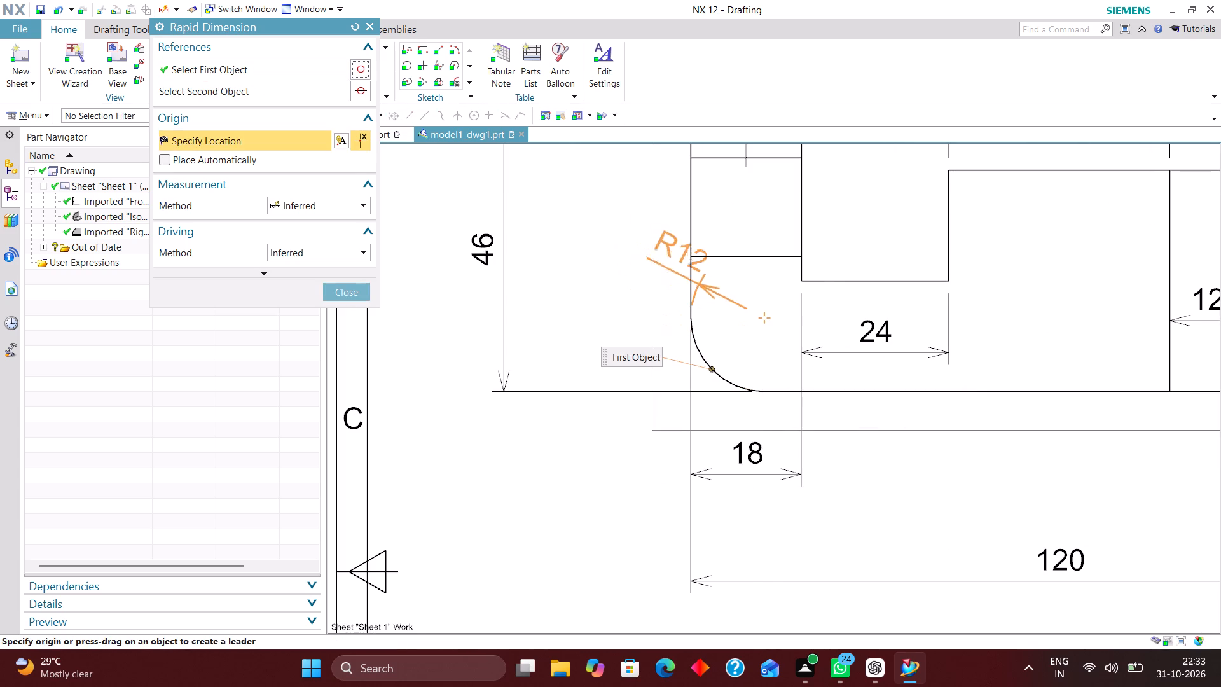
{"action": "left_click", "coordinate": [690, 255]}
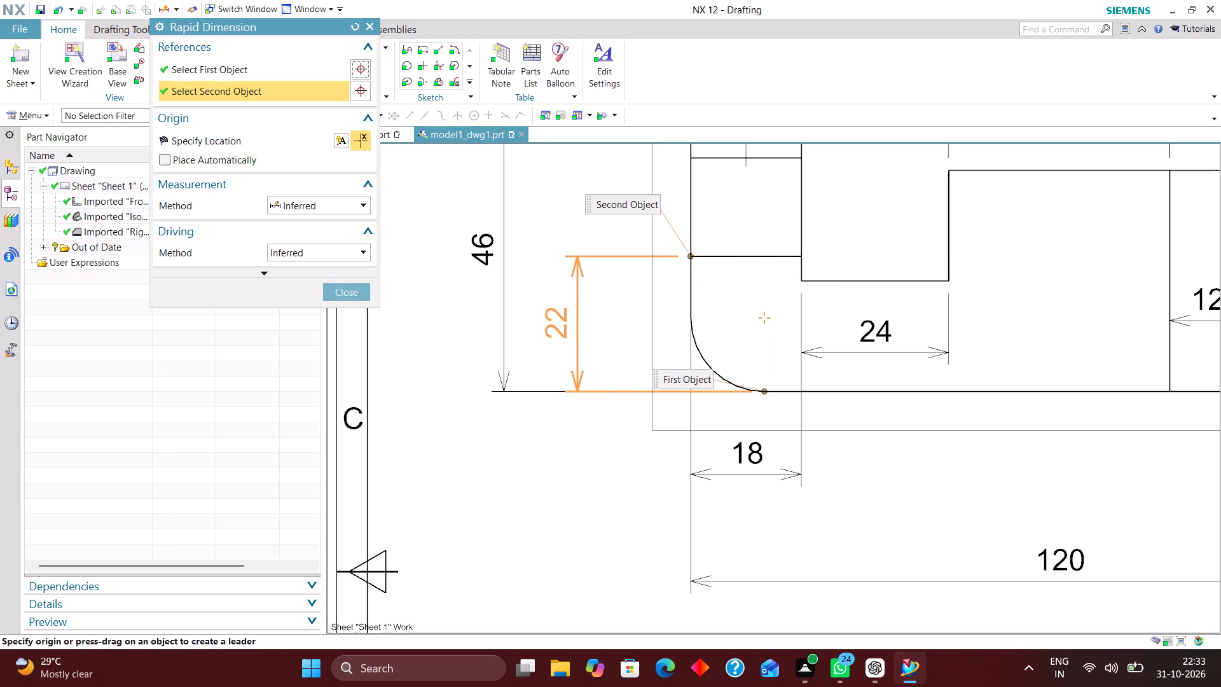
{"action": "left_click", "coordinate": [559, 325]}
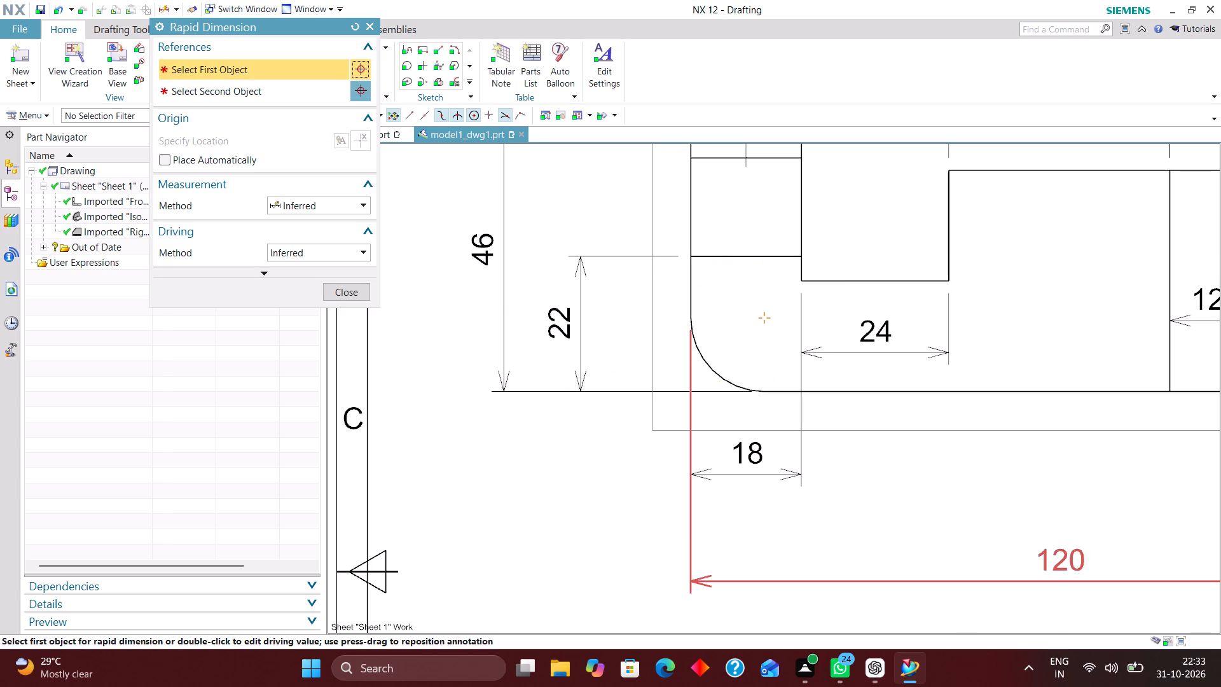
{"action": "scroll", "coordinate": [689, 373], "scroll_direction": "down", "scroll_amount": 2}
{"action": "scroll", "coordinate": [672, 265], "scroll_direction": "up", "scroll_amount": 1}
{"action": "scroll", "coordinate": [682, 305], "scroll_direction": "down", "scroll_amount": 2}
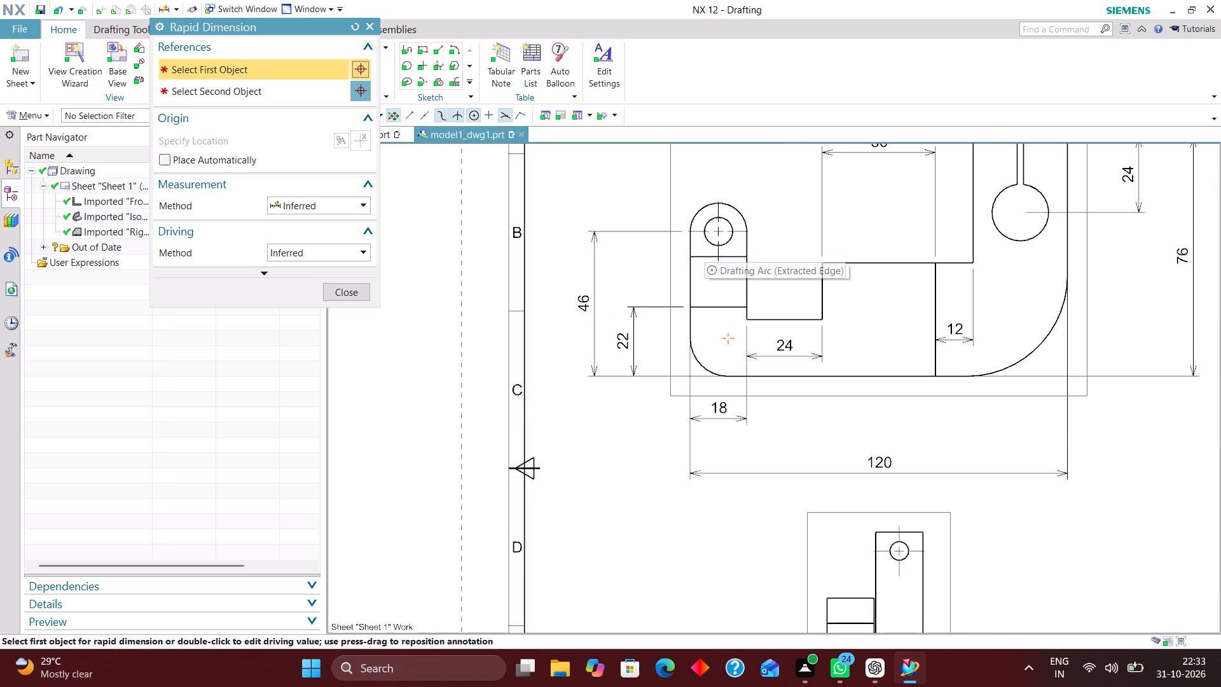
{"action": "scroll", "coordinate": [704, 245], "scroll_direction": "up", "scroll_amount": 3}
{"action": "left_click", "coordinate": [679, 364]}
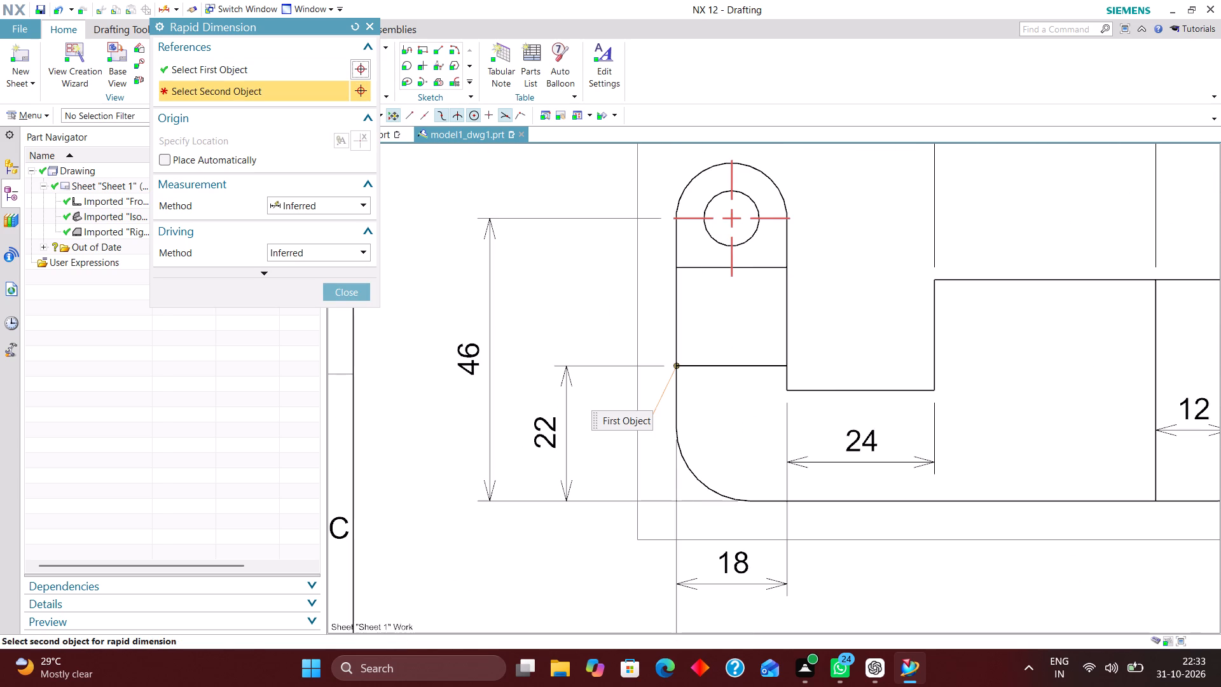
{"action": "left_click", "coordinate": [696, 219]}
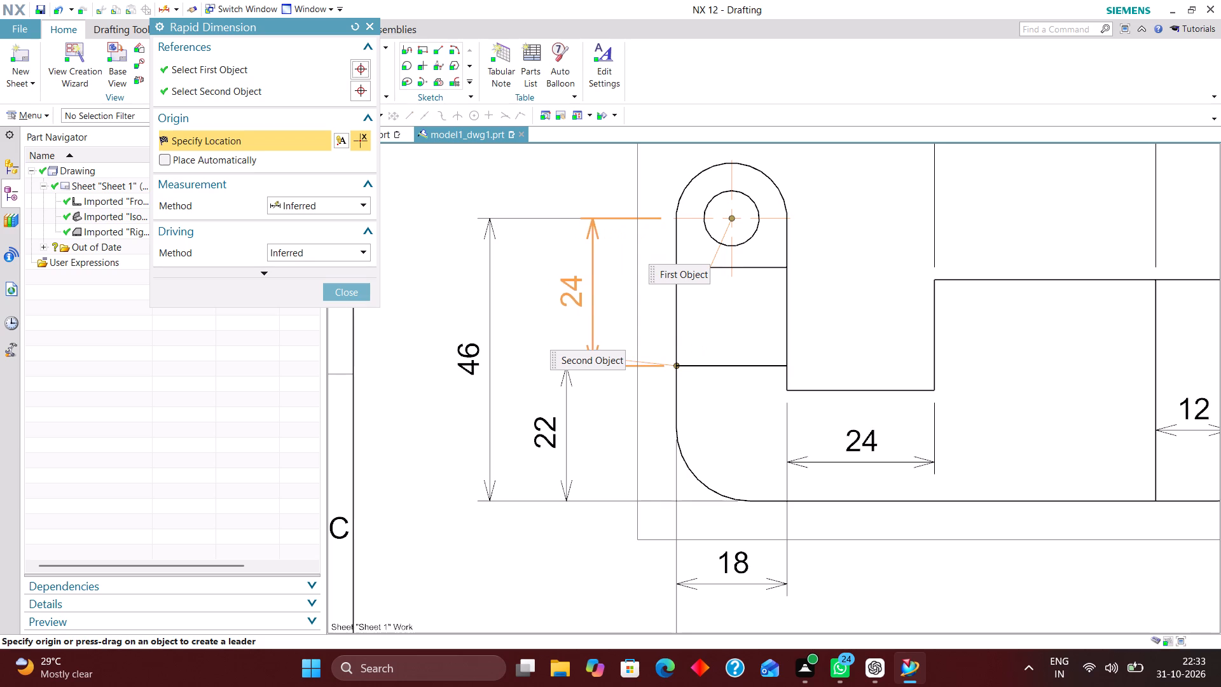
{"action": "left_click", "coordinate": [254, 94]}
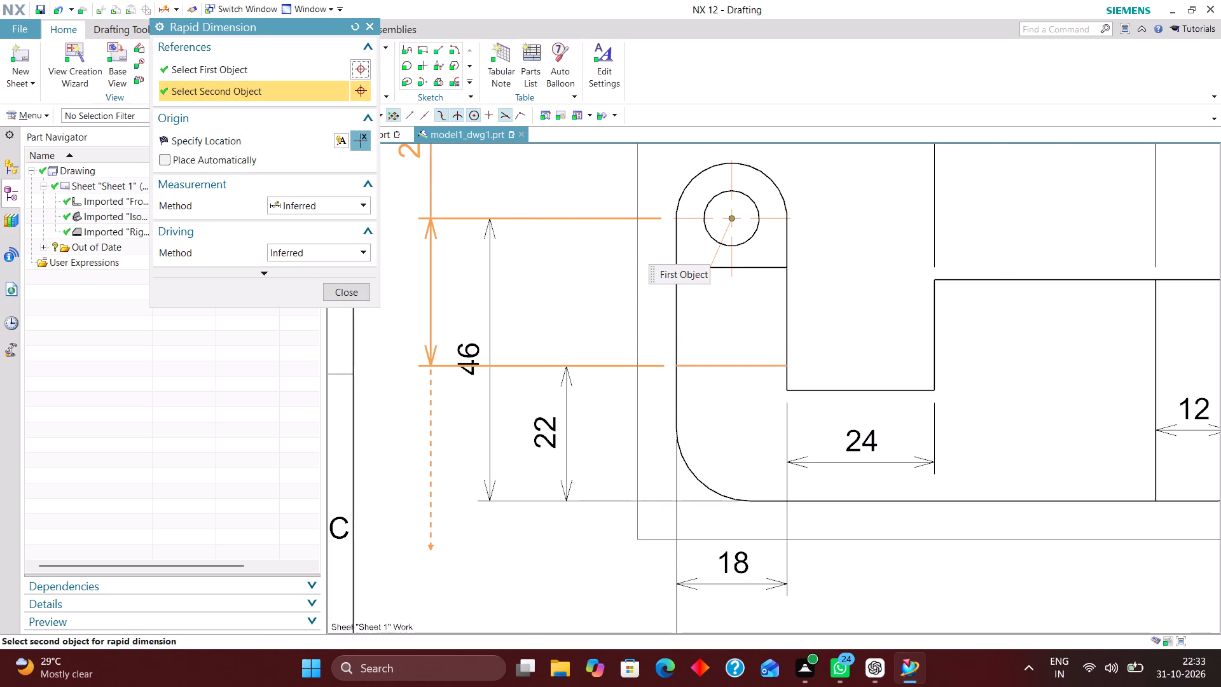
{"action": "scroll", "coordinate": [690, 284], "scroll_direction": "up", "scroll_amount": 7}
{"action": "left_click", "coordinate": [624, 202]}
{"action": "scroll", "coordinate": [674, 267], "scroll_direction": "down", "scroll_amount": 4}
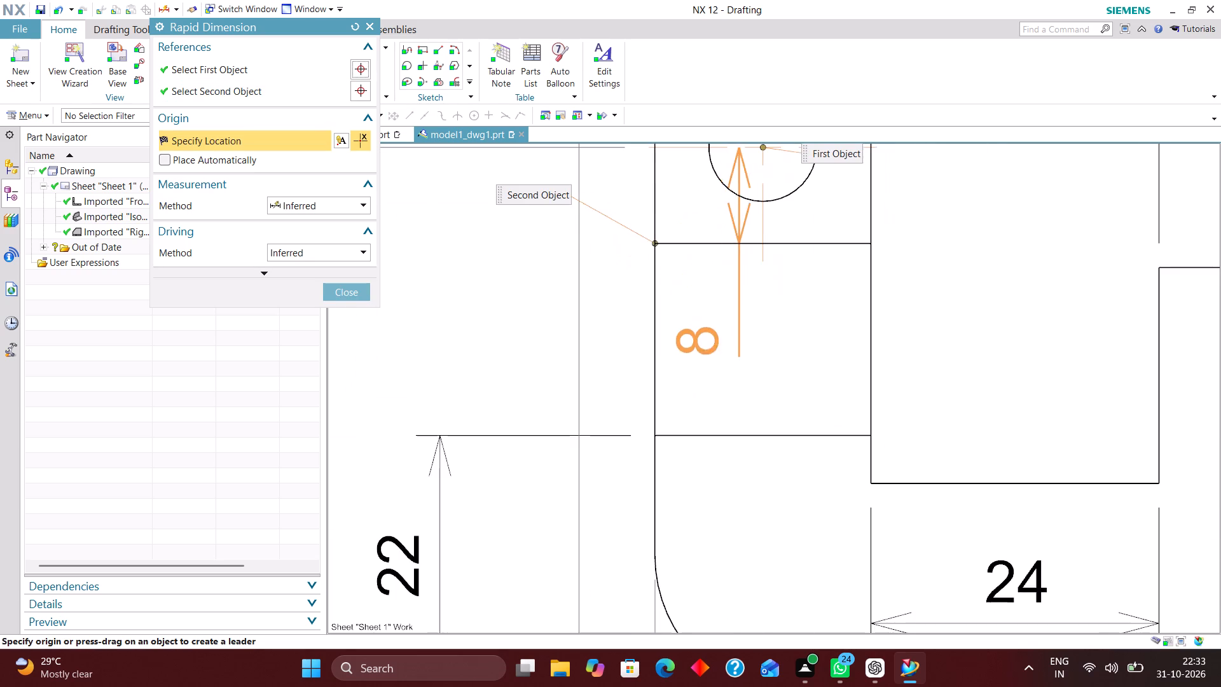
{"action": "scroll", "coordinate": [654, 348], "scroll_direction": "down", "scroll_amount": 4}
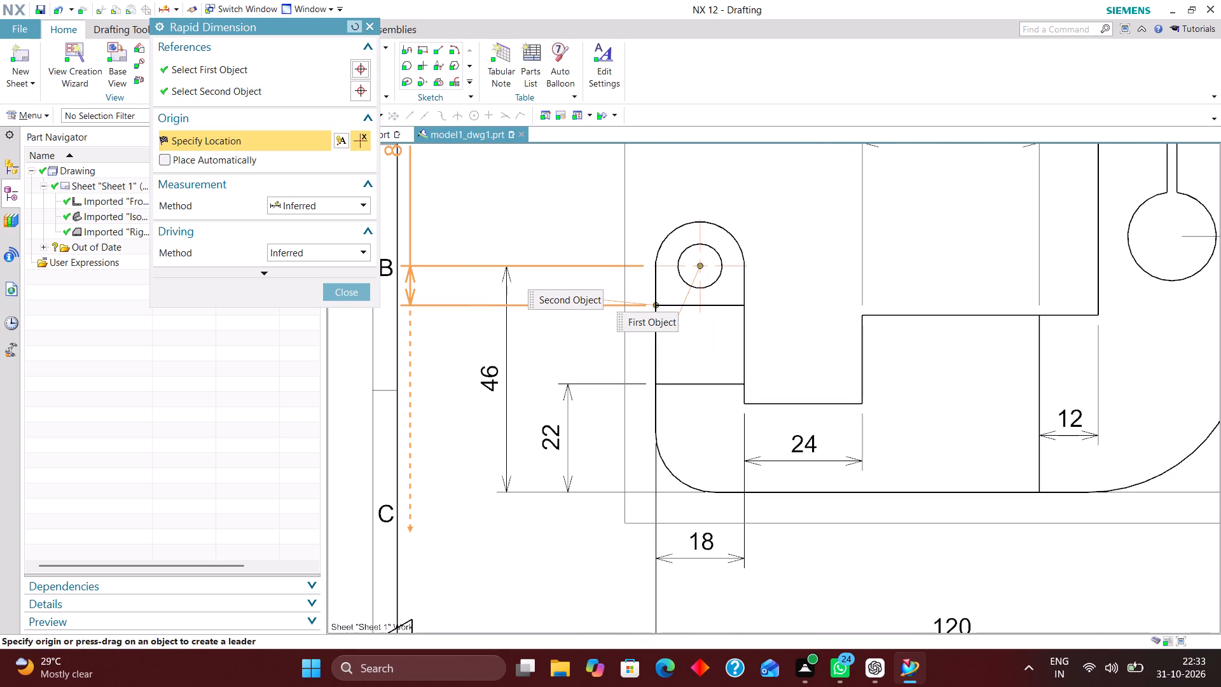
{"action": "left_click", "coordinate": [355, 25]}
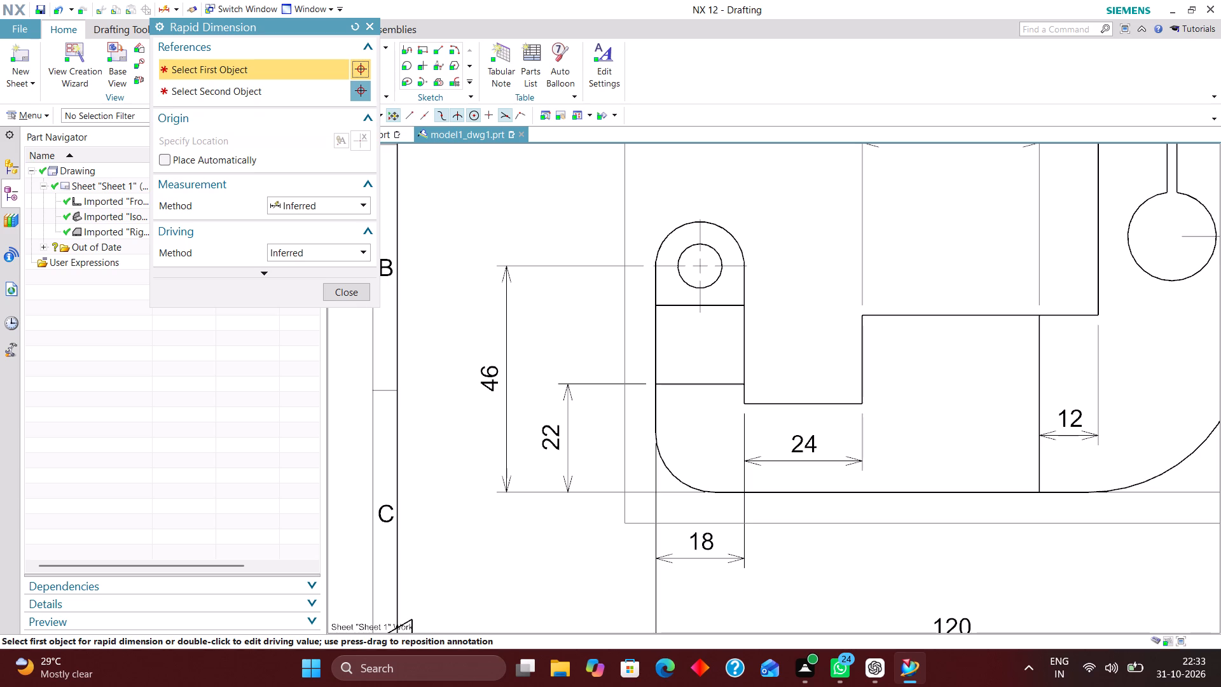
Dimension the vertical distance between the lug's two horizontal lines, placed above the lower height dimension outside the lug.
{"action": "left_click", "coordinate": [658, 384]}
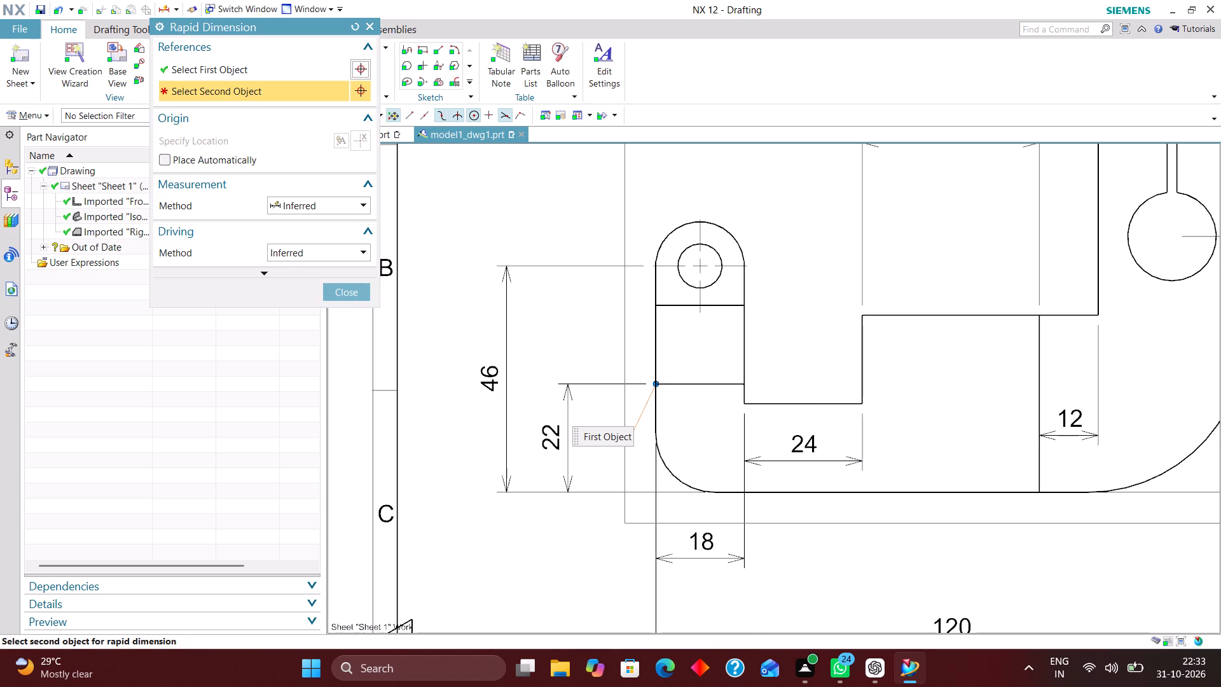
{"action": "left_click", "coordinate": [655, 305]}
{"action": "left_click", "coordinate": [562, 338]}
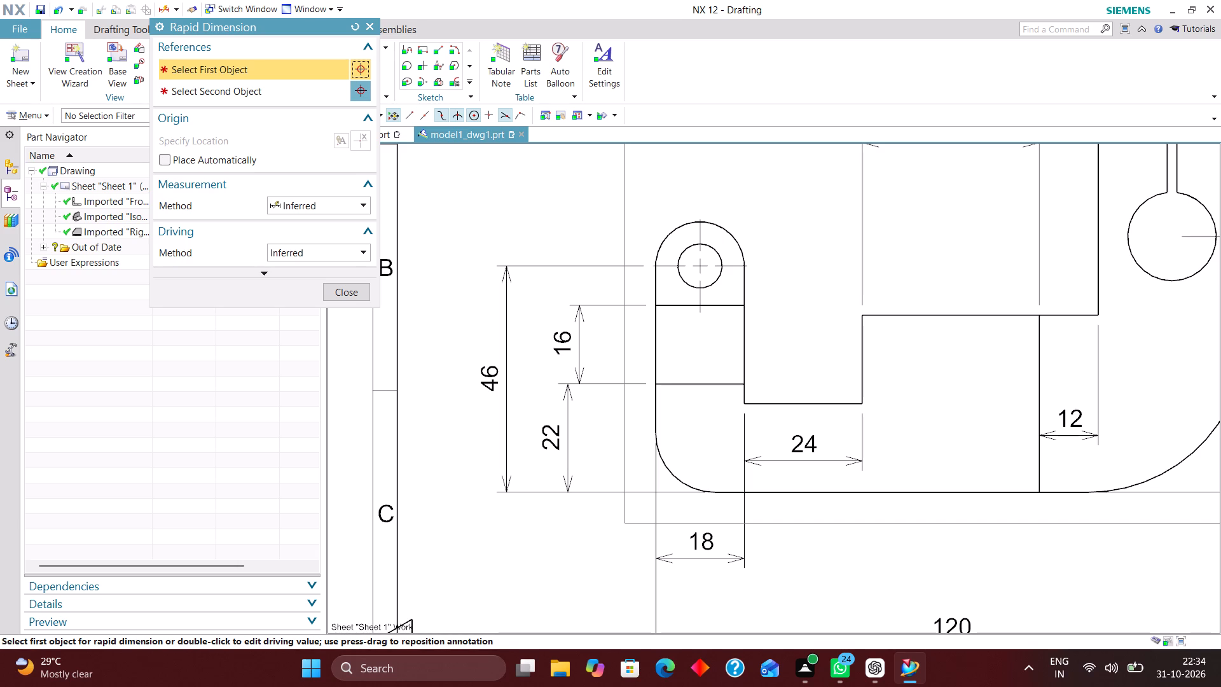
{"action": "left_click", "coordinate": [348, 291]}
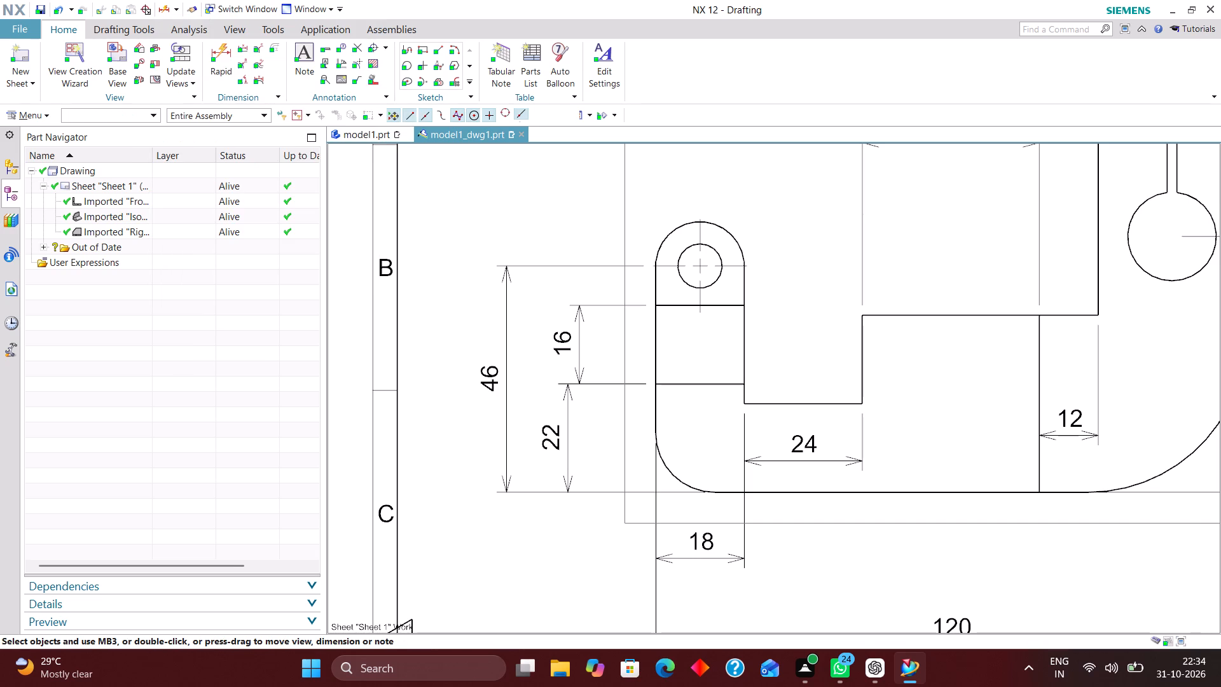
Move the lug's 22 height dimension so its dimension line aligns with the 16 dimension above it.
{"action": "scroll", "coordinate": [541, 328], "scroll_direction": "down", "scroll_amount": 3}
{"action": "scroll", "coordinate": [588, 356], "scroll_direction": "up", "scroll_amount": 4}
{"action": "left_click_drag", "start_coordinate": [502, 433], "coordinate": [514, 439]}
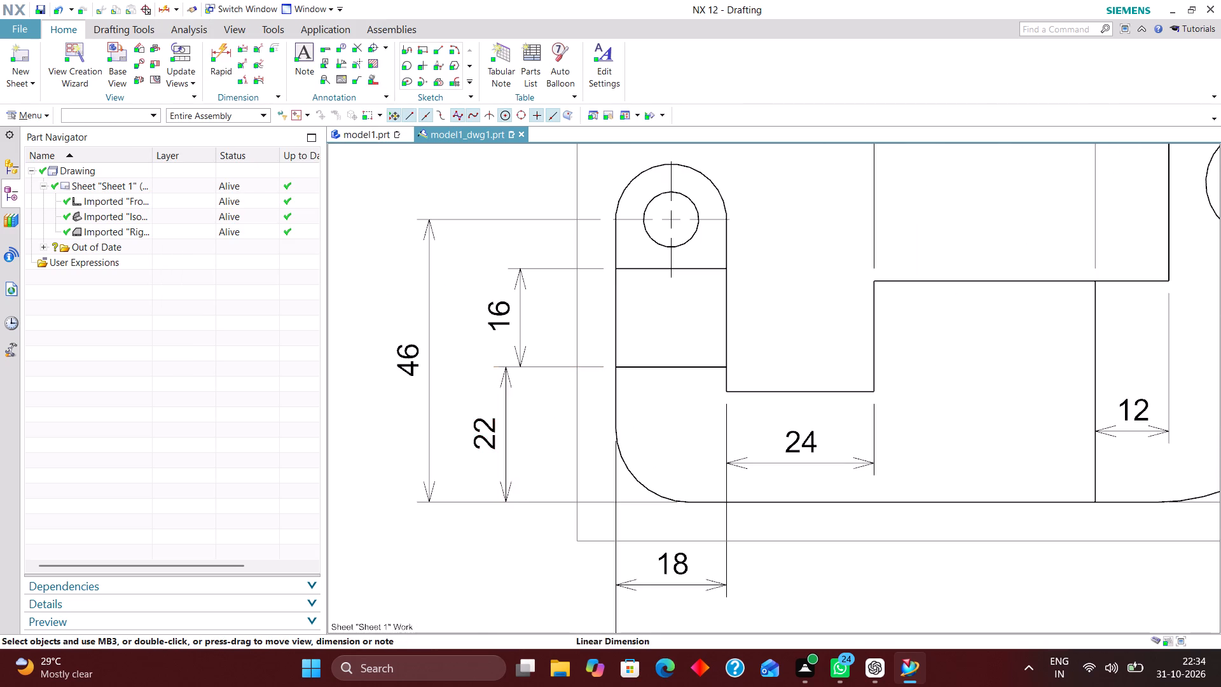
{"action": "left_click_drag", "start_coordinate": [514, 439], "coordinate": [499, 443]}
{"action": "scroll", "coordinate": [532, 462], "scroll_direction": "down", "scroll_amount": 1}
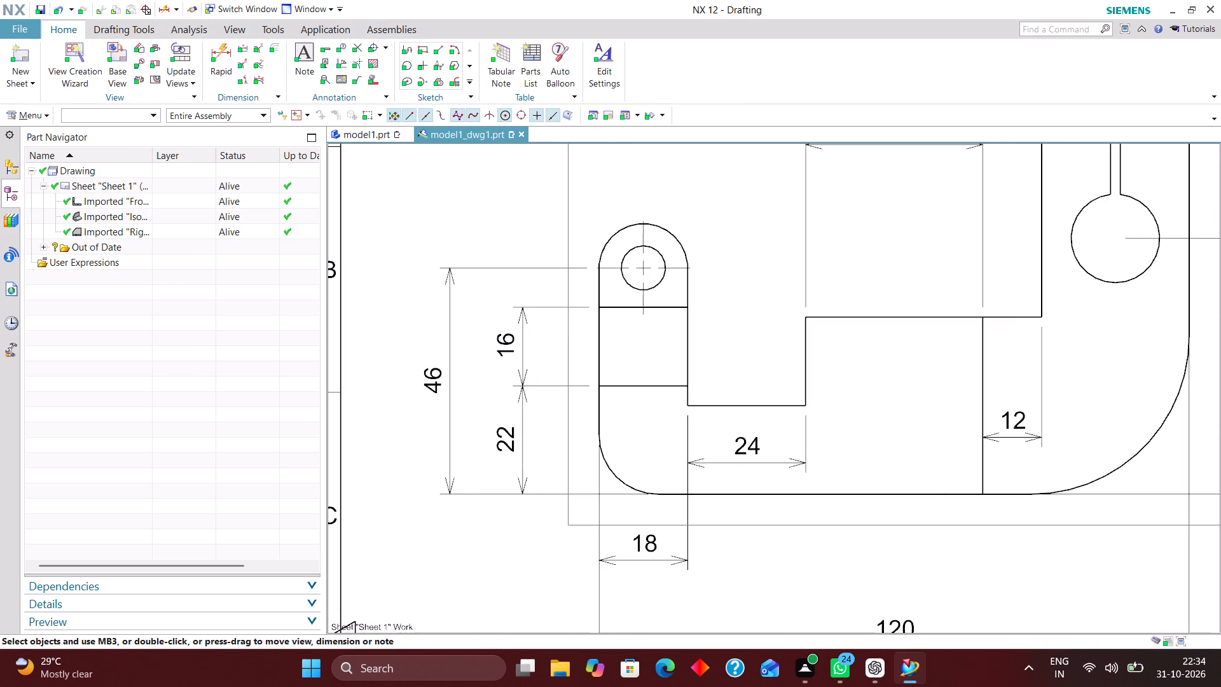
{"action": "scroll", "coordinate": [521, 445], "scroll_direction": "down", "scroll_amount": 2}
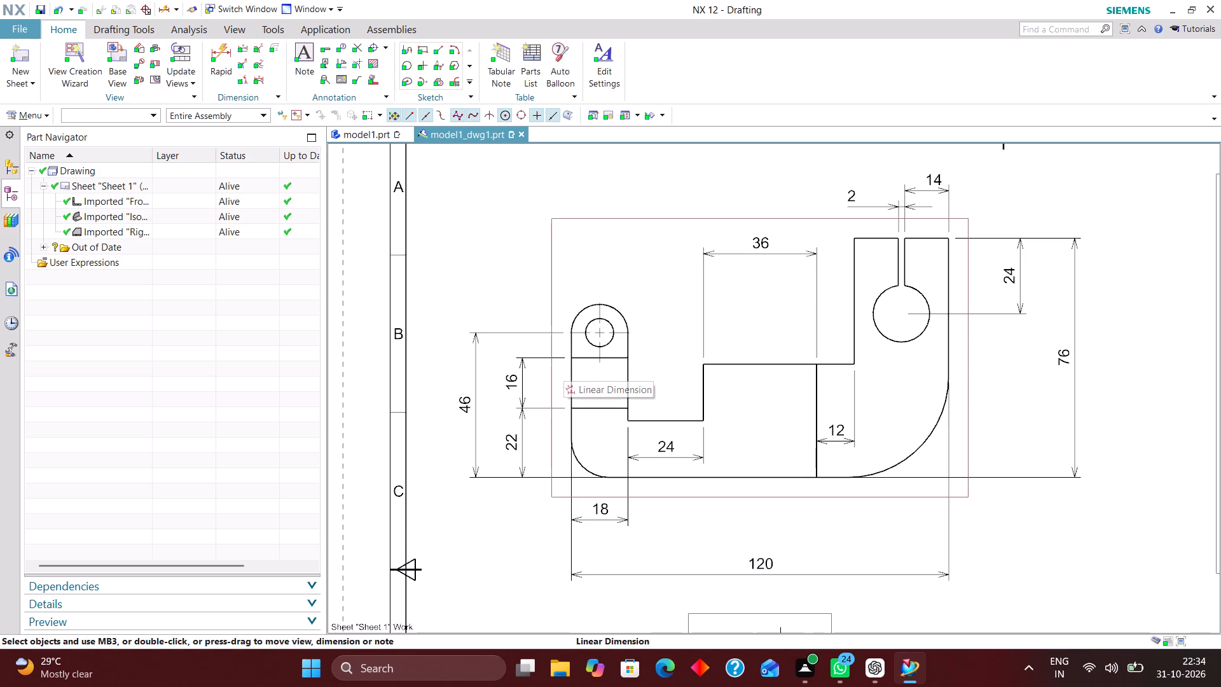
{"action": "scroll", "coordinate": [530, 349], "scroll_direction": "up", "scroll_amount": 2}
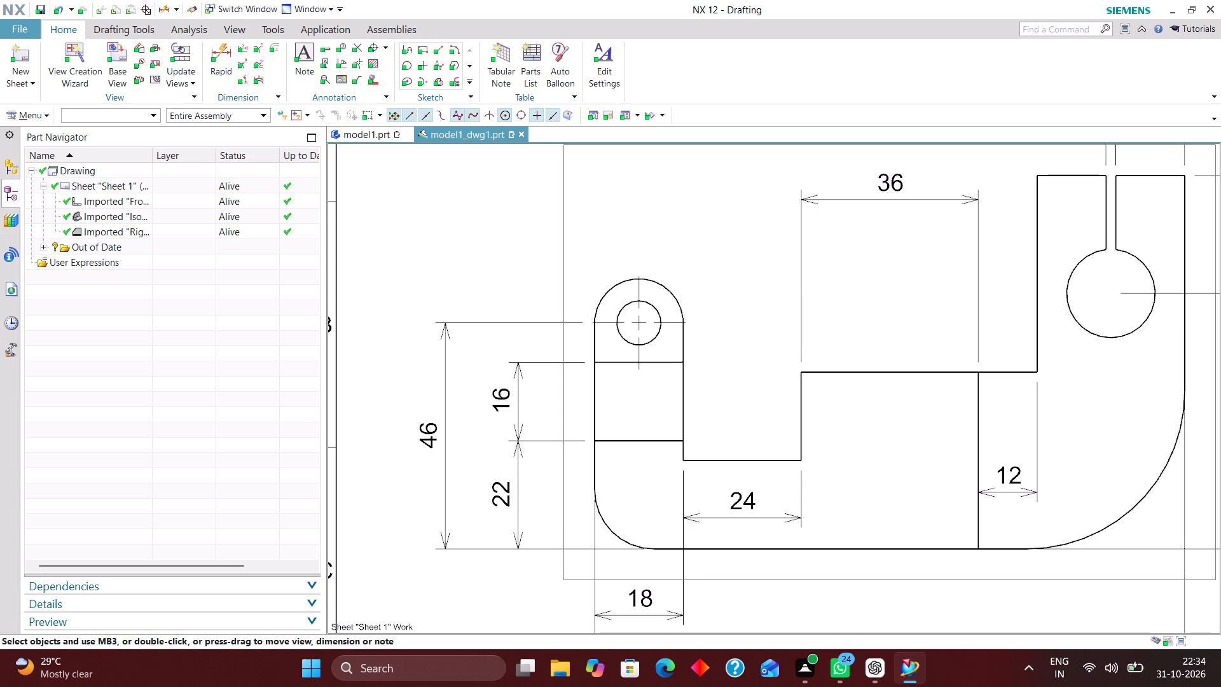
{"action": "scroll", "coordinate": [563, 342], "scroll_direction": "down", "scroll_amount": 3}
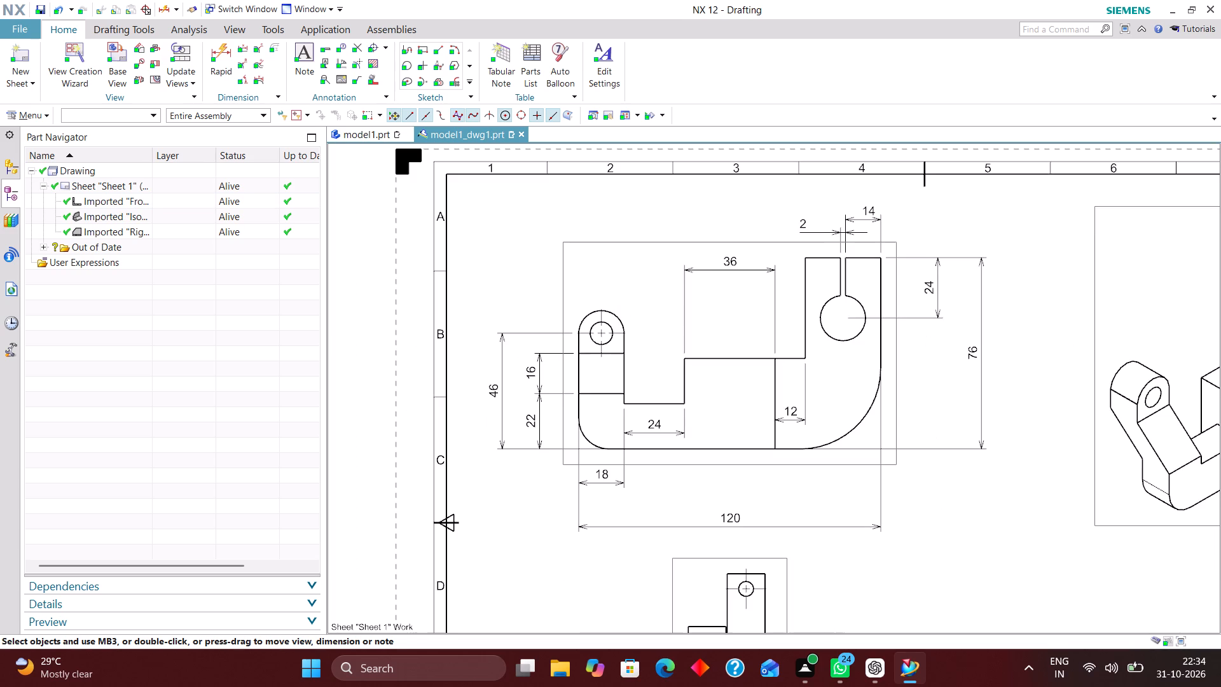
Move the notch's 24 width dimension below the front view, aligning its dimension line with the 18 dimension.
{"action": "scroll", "coordinate": [532, 382], "scroll_direction": "down", "scroll_amount": 2}
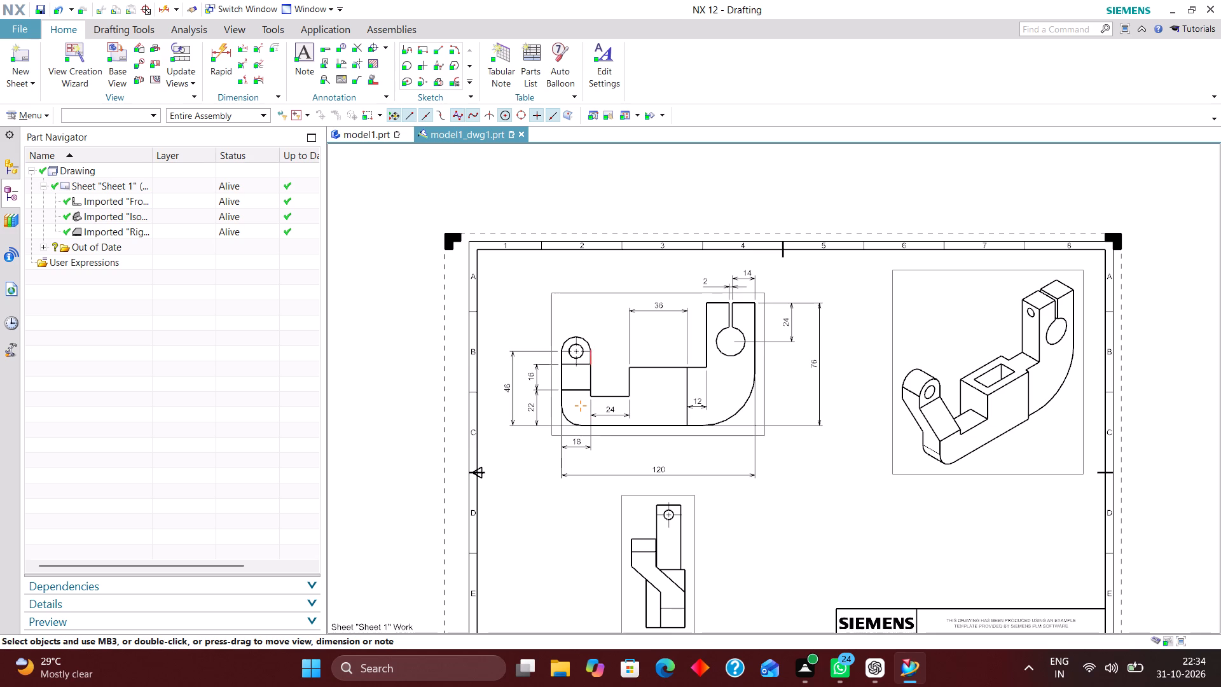
{"action": "scroll", "coordinate": [610, 438], "scroll_direction": "up", "scroll_amount": 3}
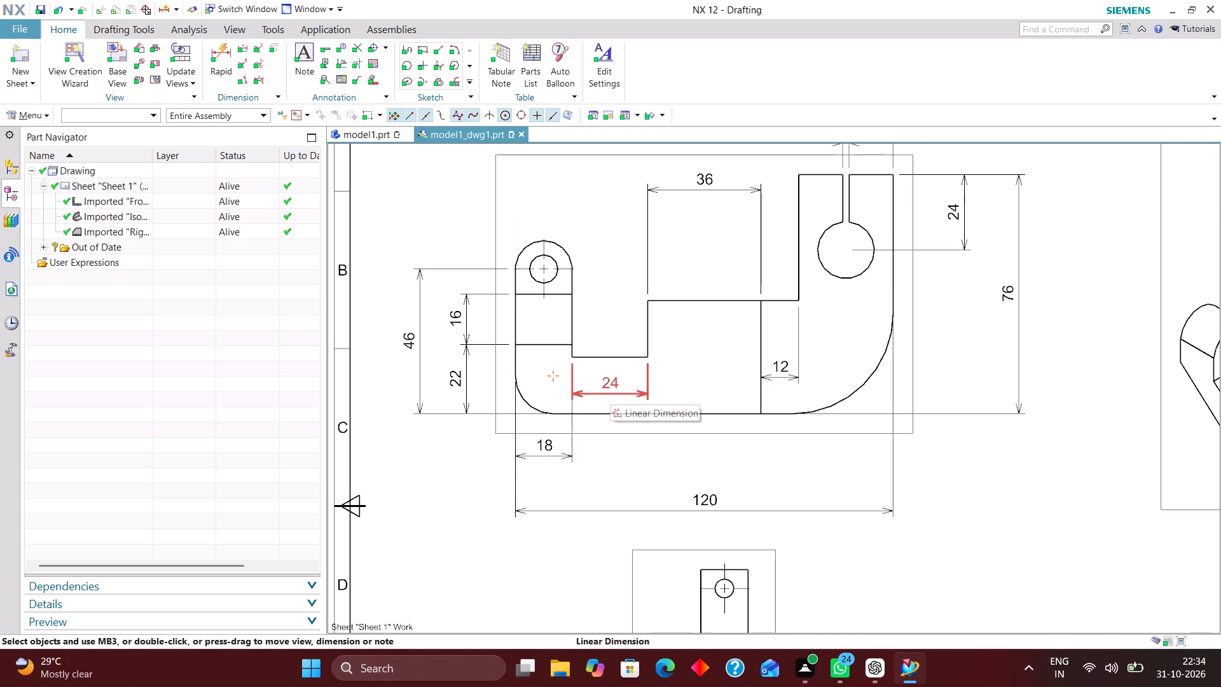
{"action": "scroll", "coordinate": [607, 410], "scroll_direction": "up", "scroll_amount": 3}
{"action": "left_click_drag", "start_coordinate": [613, 359], "coordinate": [622, 475]}
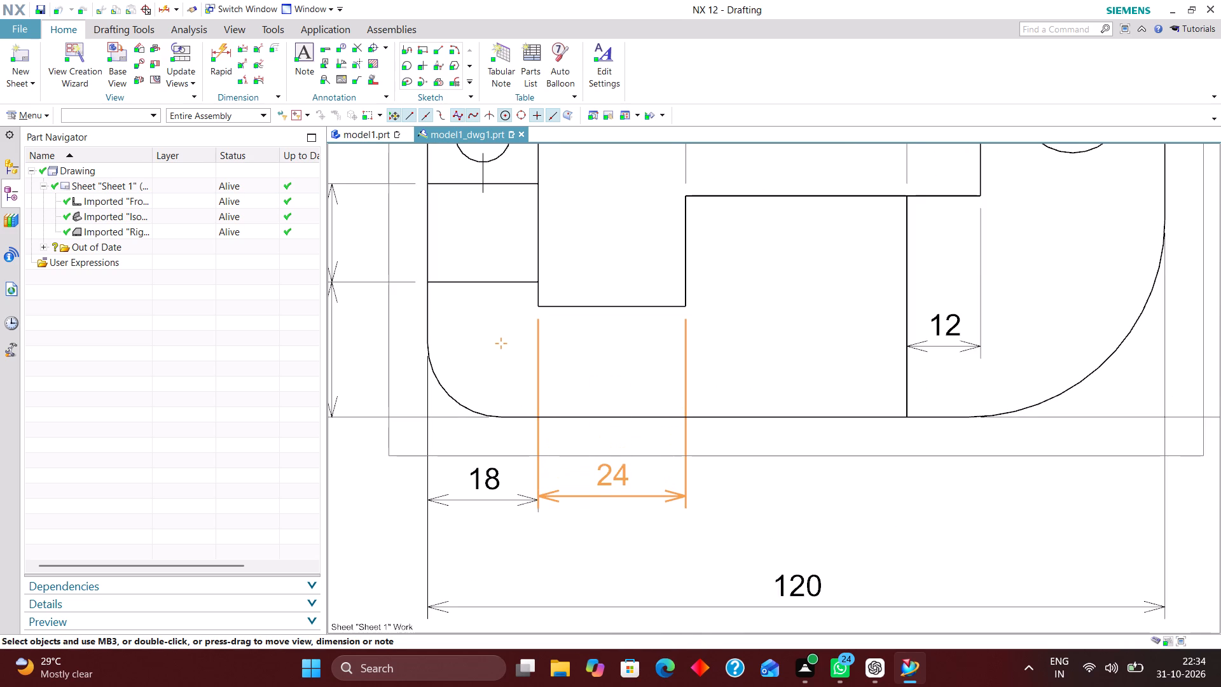
{"action": "left_click_drag", "start_coordinate": [622, 475], "coordinate": [623, 478]}
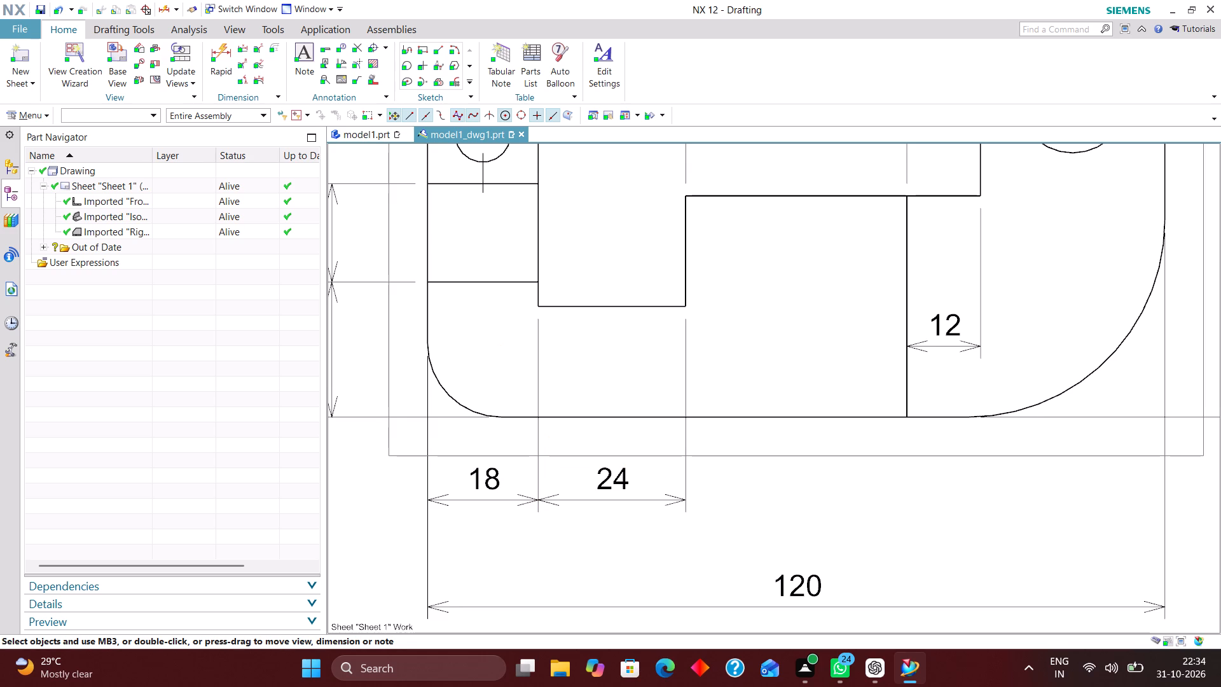
Move the 12 width dimension from inside the front view to below the bracket's bottom edge.
{"action": "scroll", "coordinate": [600, 375], "scroll_direction": "down", "scroll_amount": 1}
{"action": "left_click_drag", "start_coordinate": [882, 344], "coordinate": [892, 415]}
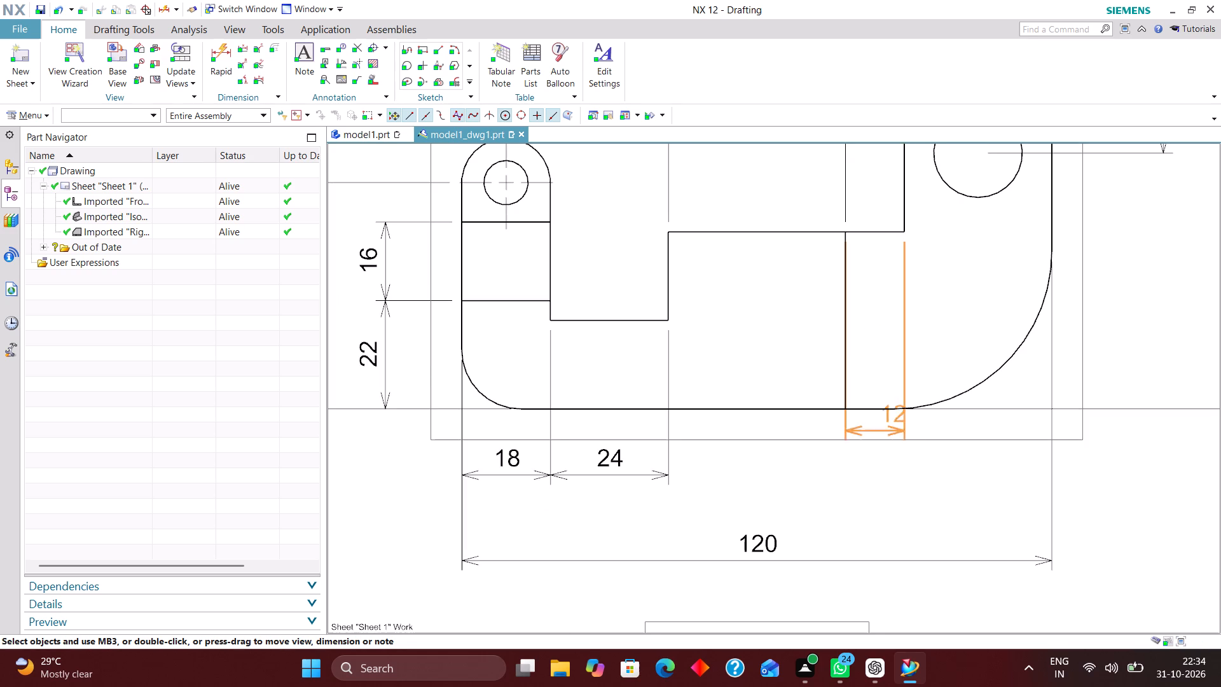
{"action": "left_click_drag", "start_coordinate": [892, 415], "coordinate": [875, 442]}
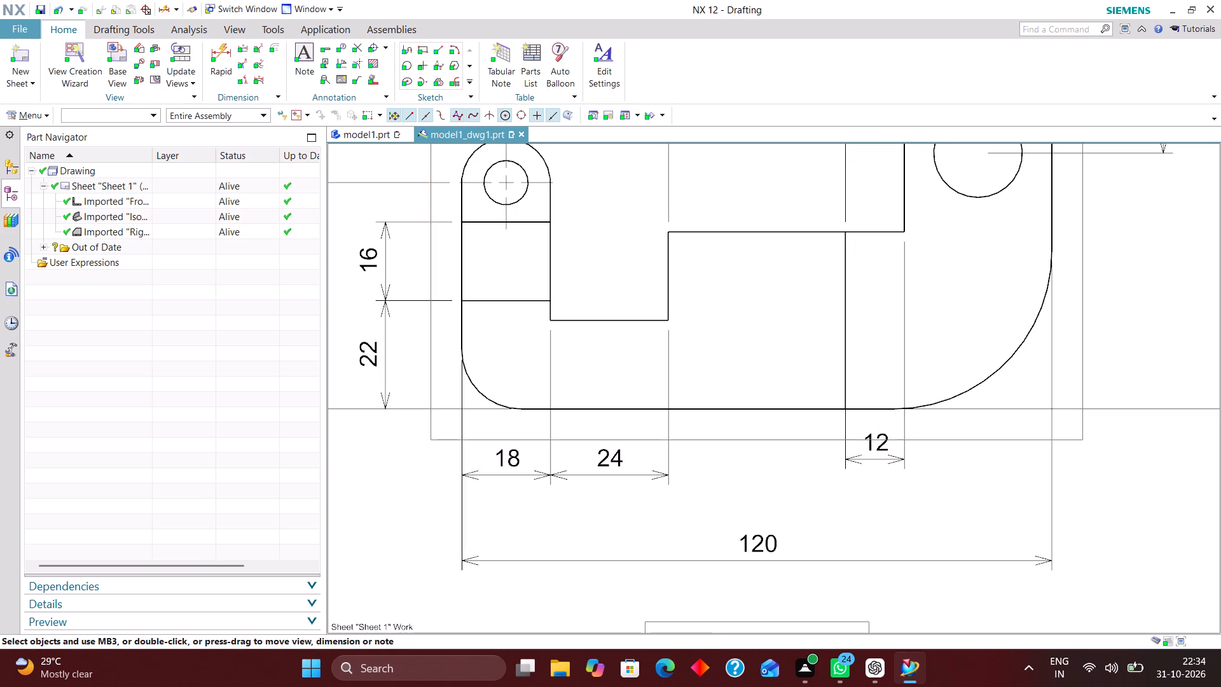
Set the arrows of the 12 width dimension to Out.
{"action": "double_click", "coordinate": [873, 457]}
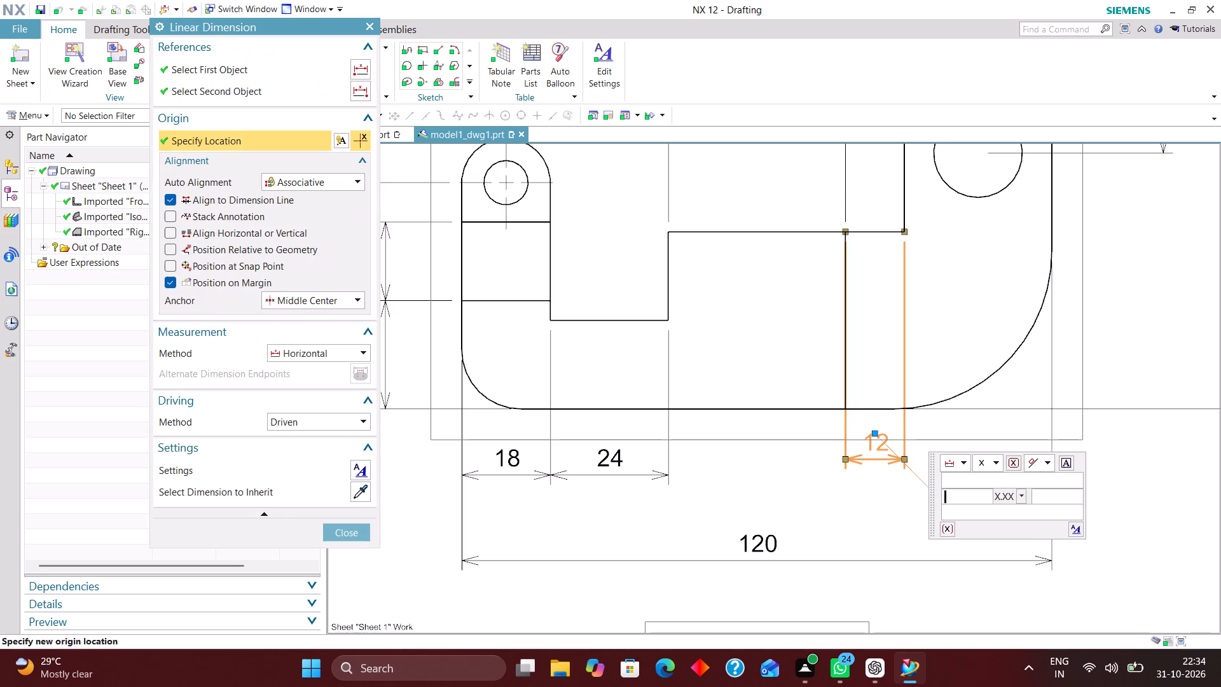
{"action": "left_click", "coordinate": [907, 461]}
{"action": "left_click", "coordinate": [1024, 549]}
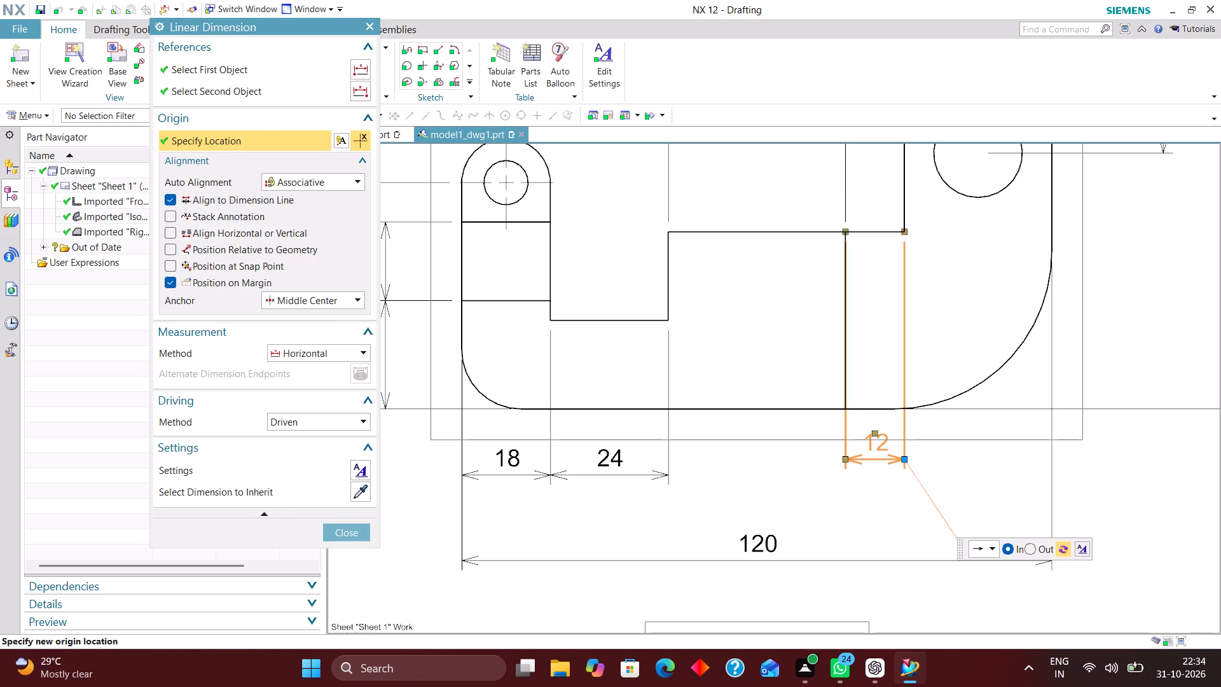
{"action": "left_click", "coordinate": [1024, 548]}
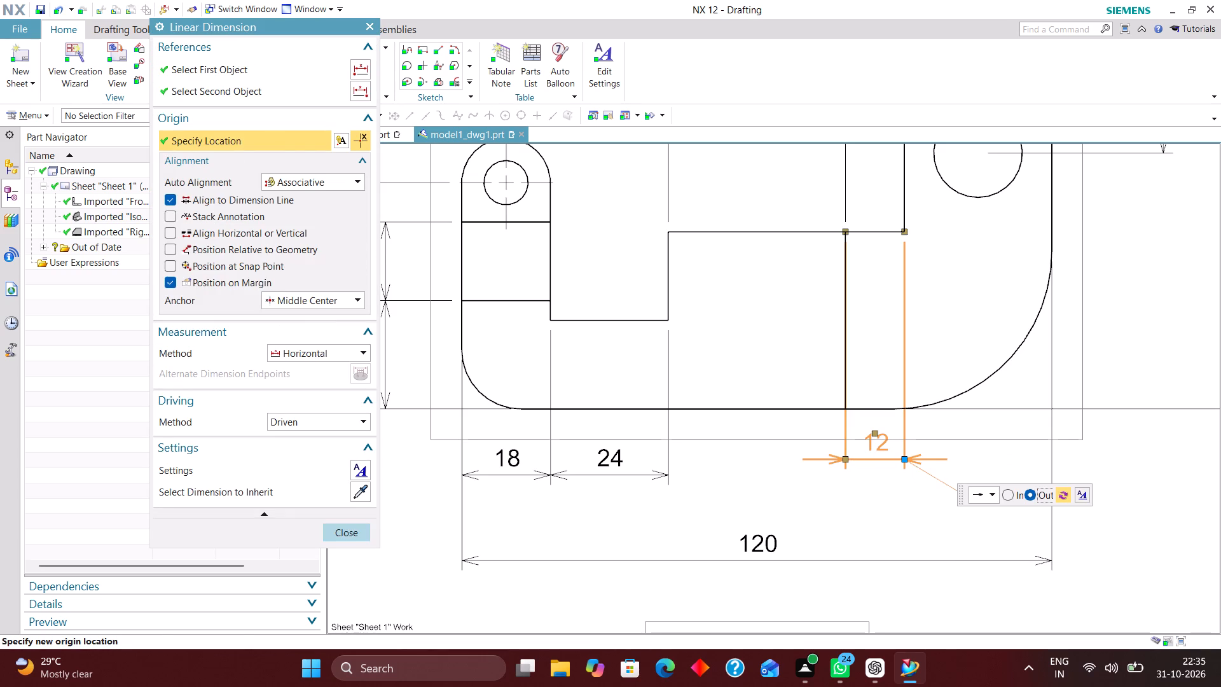
{"action": "left_click", "coordinate": [338, 536]}
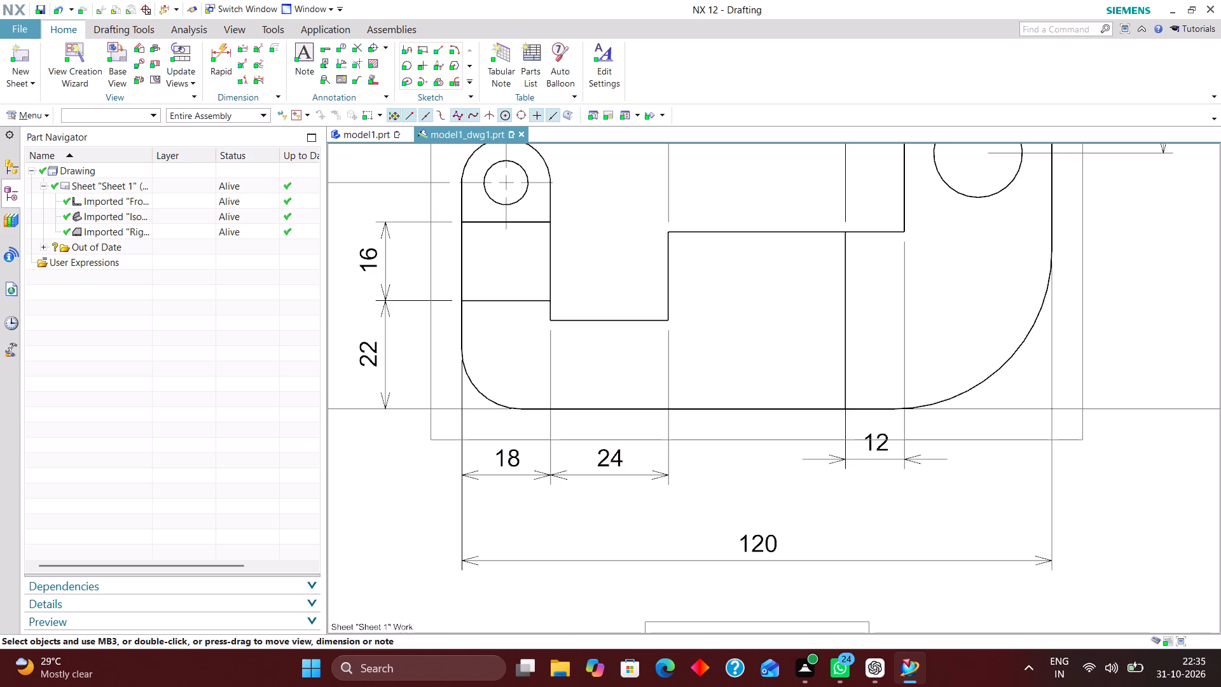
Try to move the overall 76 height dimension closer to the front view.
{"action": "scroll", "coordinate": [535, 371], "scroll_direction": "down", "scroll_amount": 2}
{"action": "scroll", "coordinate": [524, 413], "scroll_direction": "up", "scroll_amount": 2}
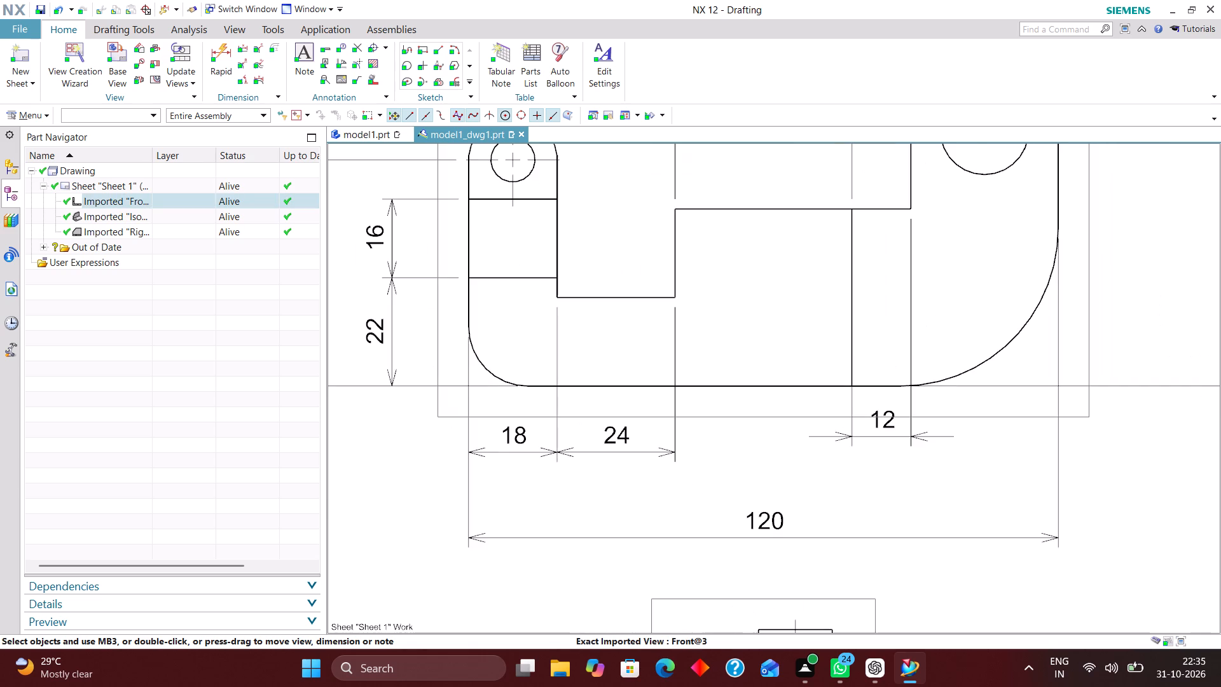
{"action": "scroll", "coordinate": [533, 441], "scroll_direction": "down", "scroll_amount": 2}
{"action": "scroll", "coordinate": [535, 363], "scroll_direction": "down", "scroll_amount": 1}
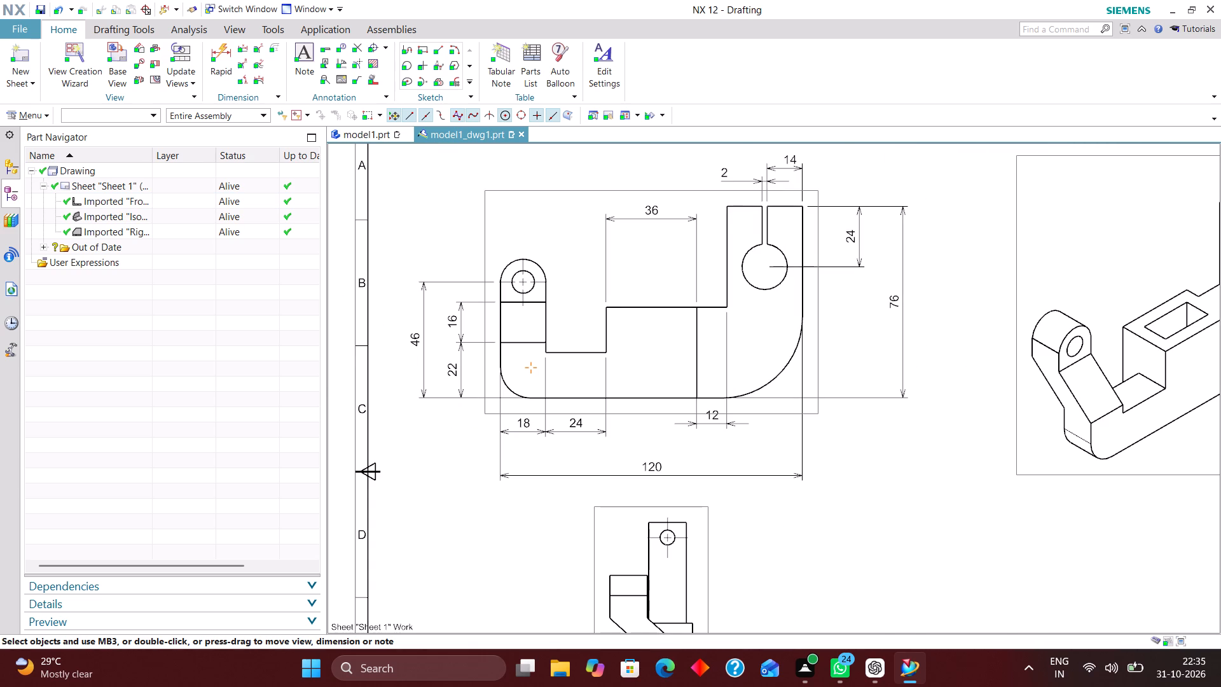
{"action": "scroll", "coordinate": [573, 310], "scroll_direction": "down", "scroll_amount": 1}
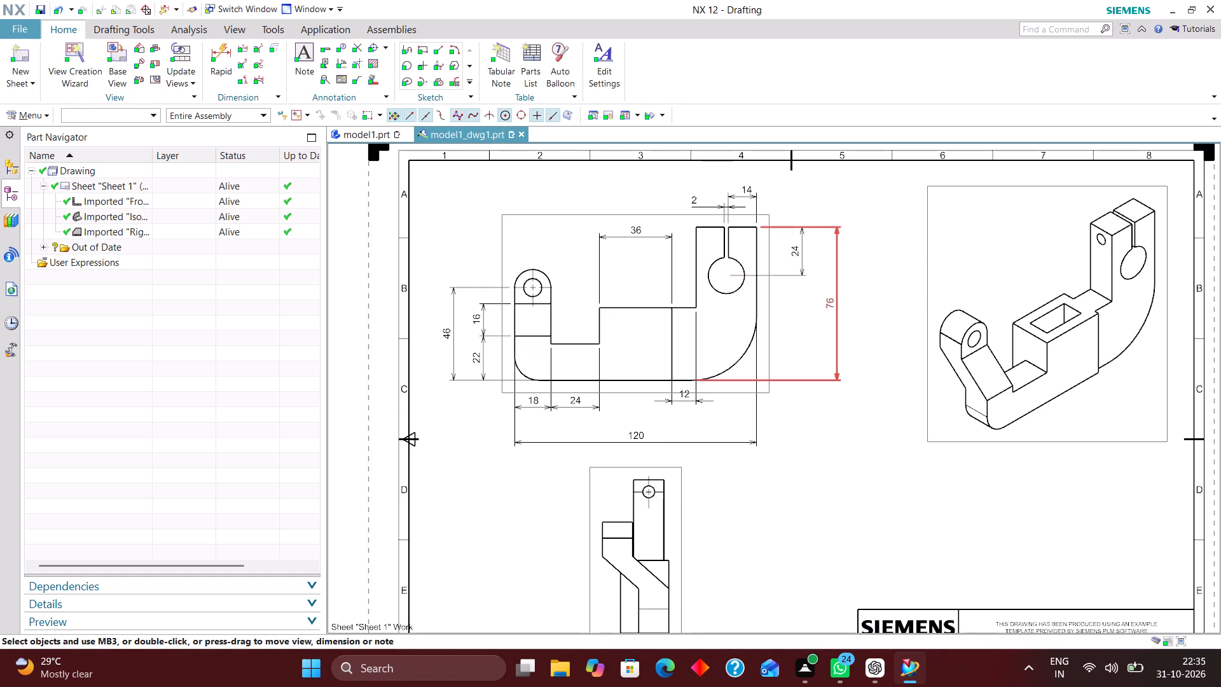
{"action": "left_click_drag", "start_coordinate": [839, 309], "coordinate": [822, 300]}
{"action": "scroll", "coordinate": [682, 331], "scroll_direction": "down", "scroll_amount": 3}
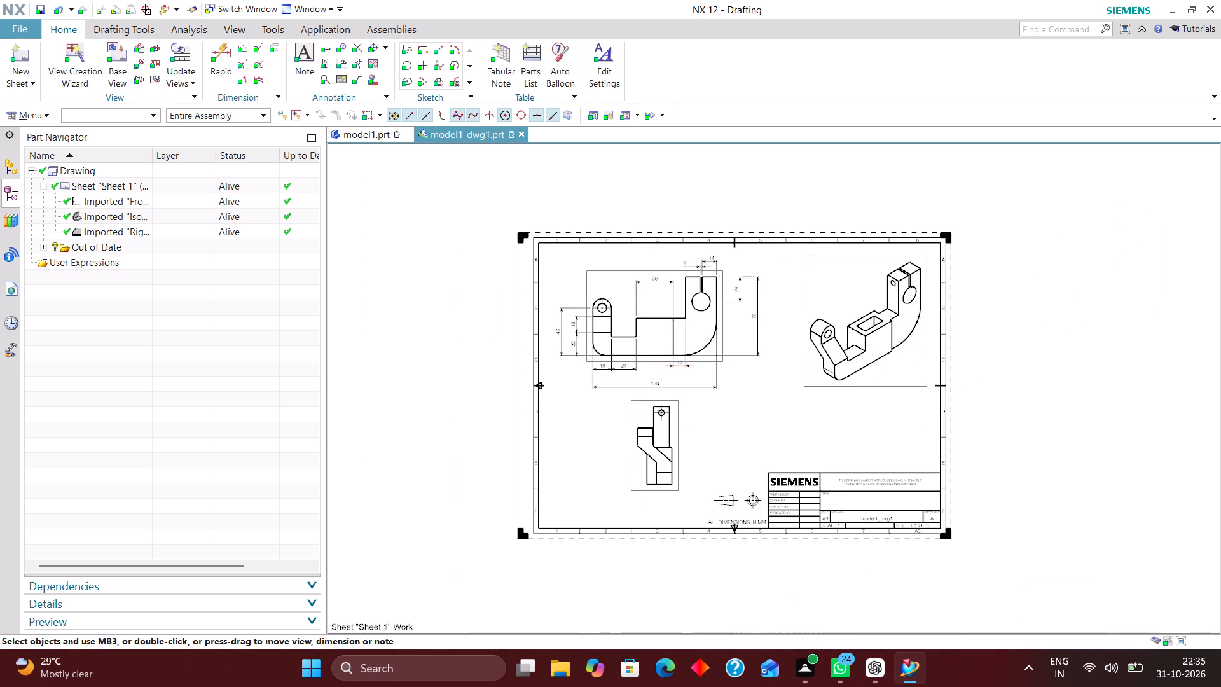
Move the 12 width dimension slightly farther below the front view, near the level of the 18 and 24 dimensions.
{"action": "scroll", "coordinate": [698, 448], "scroll_direction": "up", "scroll_amount": 2}
{"action": "scroll", "coordinate": [667, 322], "scroll_direction": "up", "scroll_amount": 4}
{"action": "left_click_drag", "start_coordinate": [670, 314], "coordinate": [670, 327]}
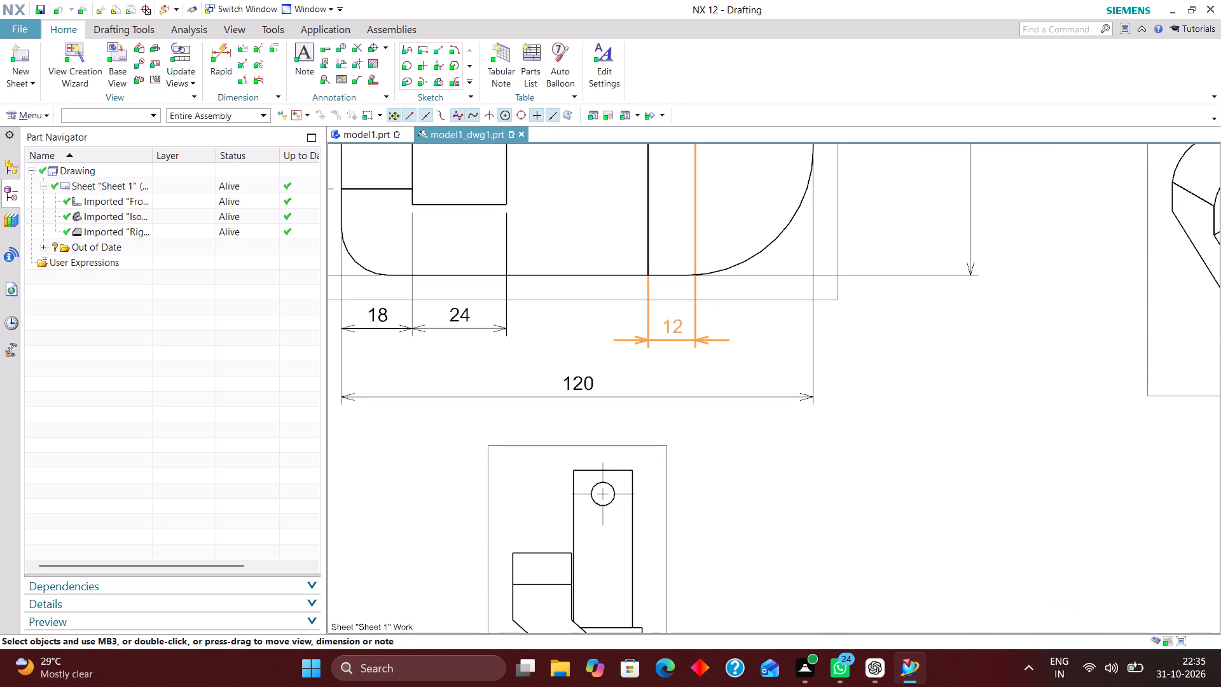
{"action": "left_click_drag", "start_coordinate": [670, 327], "coordinate": [668, 329]}
Dimension the width of the offset arm's lower section along the side view's bottom edge with Rapid Dimension, placed below the view.
{"action": "scroll", "coordinate": [577, 337], "scroll_direction": "down", "scroll_amount": 4}
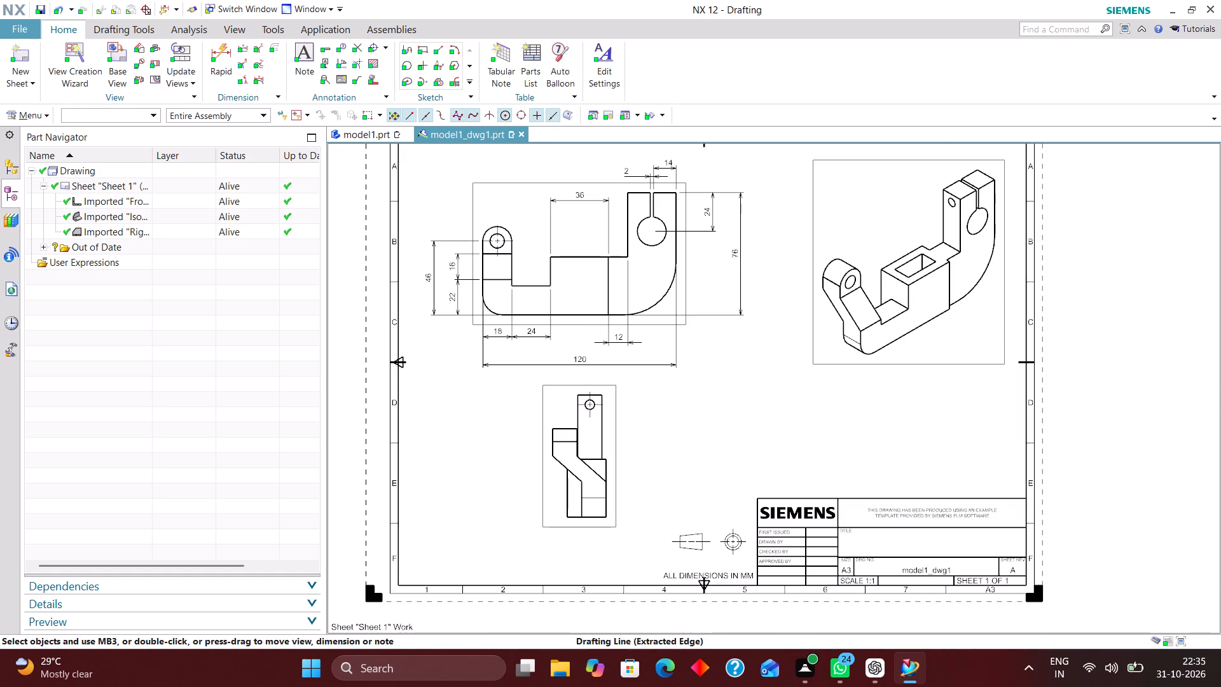
{"action": "scroll", "coordinate": [514, 385], "scroll_direction": "down", "scroll_amount": 1}
{"action": "scroll", "coordinate": [591, 464], "scroll_direction": "up", "scroll_amount": 5}
{"action": "scroll", "coordinate": [723, 418], "scroll_direction": "down", "scroll_amount": 3}
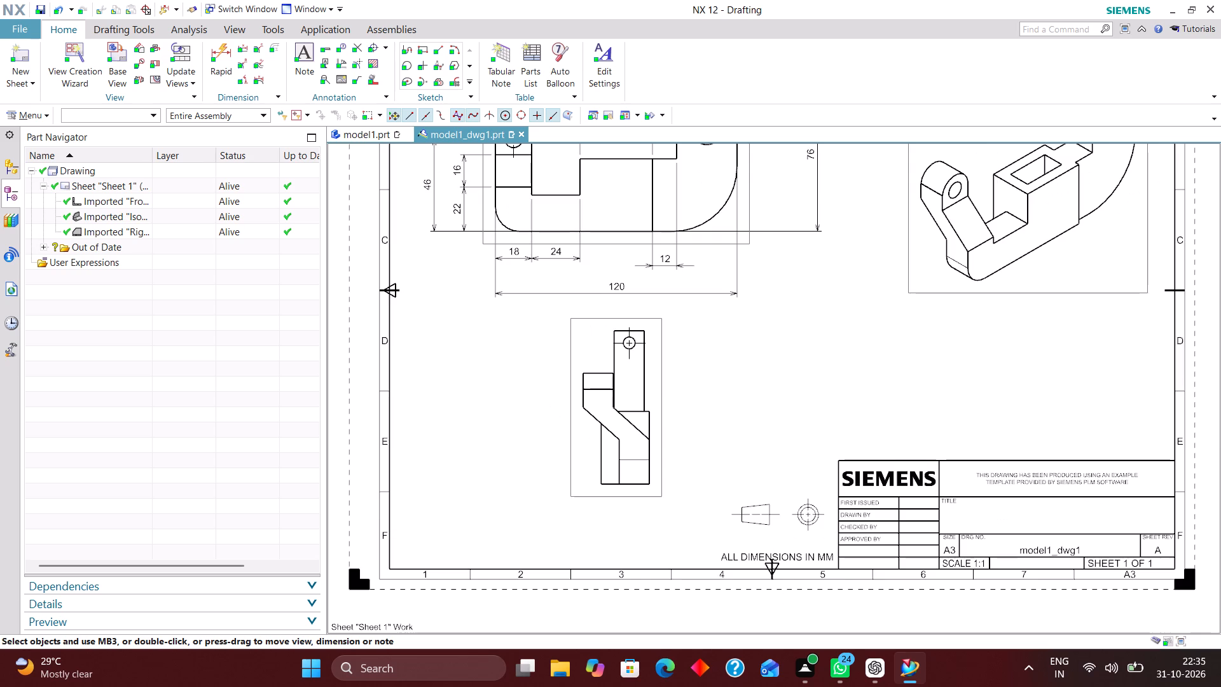
{"action": "scroll", "coordinate": [666, 456], "scroll_direction": "up", "scroll_amount": 3}
{"action": "left_click", "coordinate": [224, 58]}
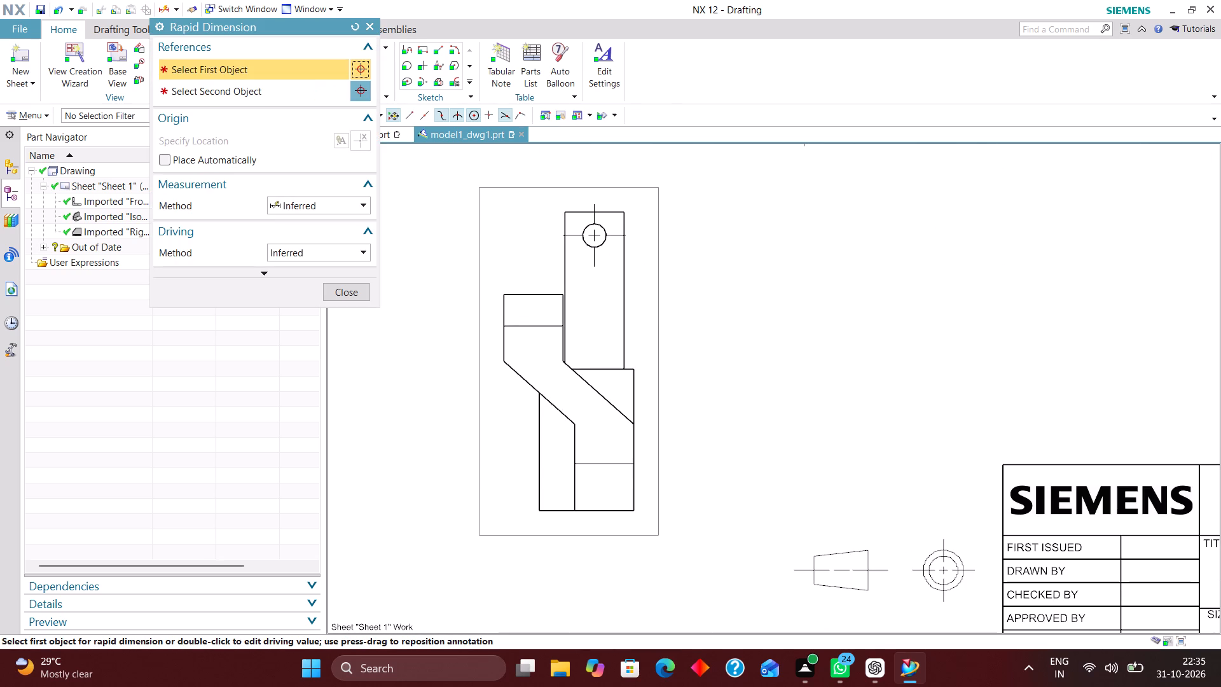
{"action": "scroll", "coordinate": [531, 359], "scroll_direction": "down", "scroll_amount": 2}
{"action": "scroll", "coordinate": [576, 489], "scroll_direction": "up", "scroll_amount": 5}
{"action": "left_click", "coordinate": [531, 415]}
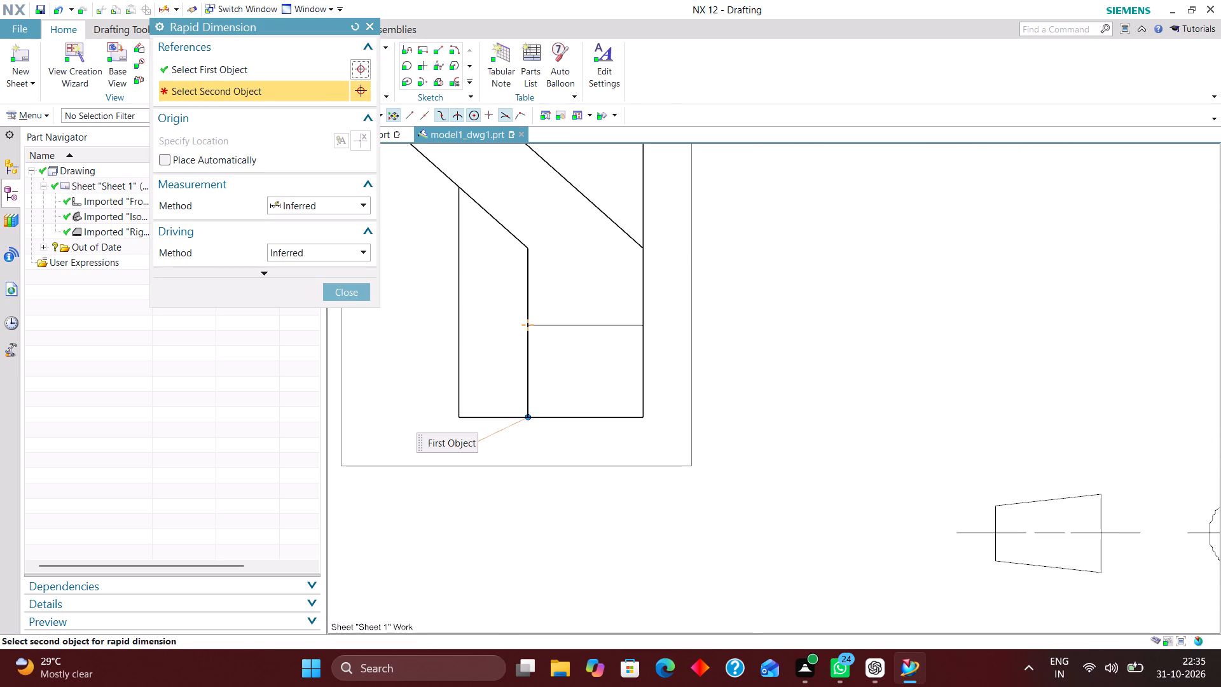
{"action": "left_click", "coordinate": [645, 419]}
{"action": "left_click", "coordinate": [604, 543]}
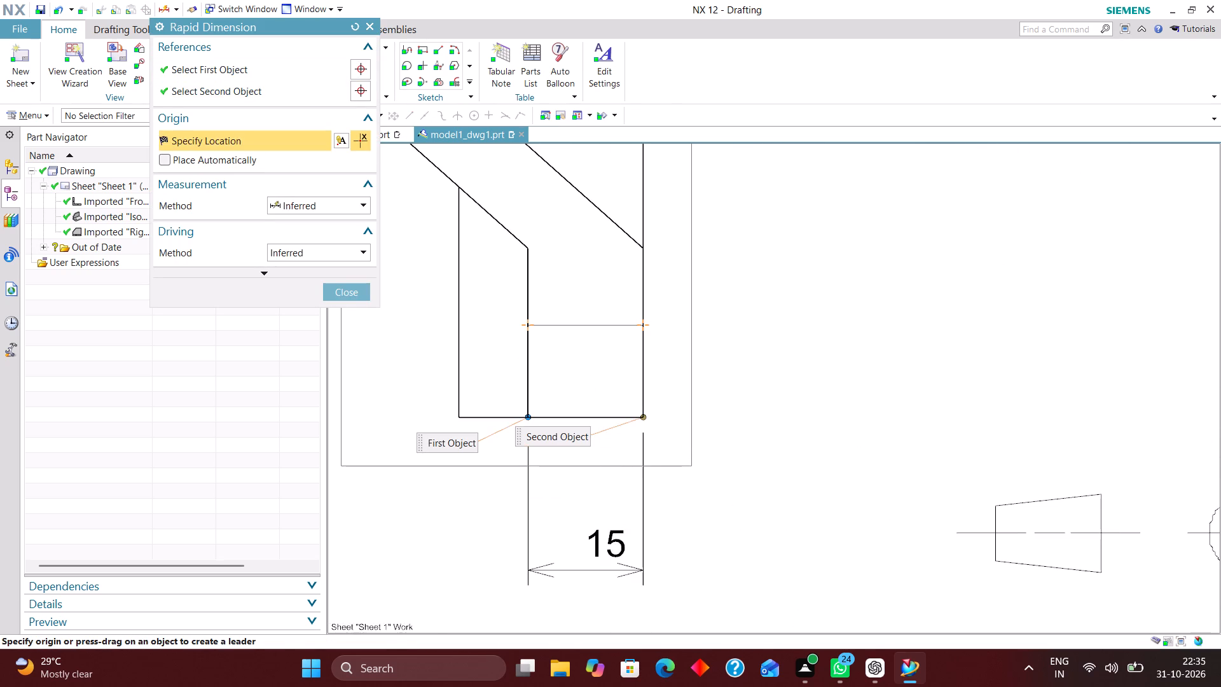
Move the lower section's 15 width dimension closer to the side view's bottom edge.
{"action": "scroll", "coordinate": [640, 440], "scroll_direction": "down", "scroll_amount": 3}
{"action": "scroll", "coordinate": [605, 420], "scroll_direction": "up", "scroll_amount": 3}
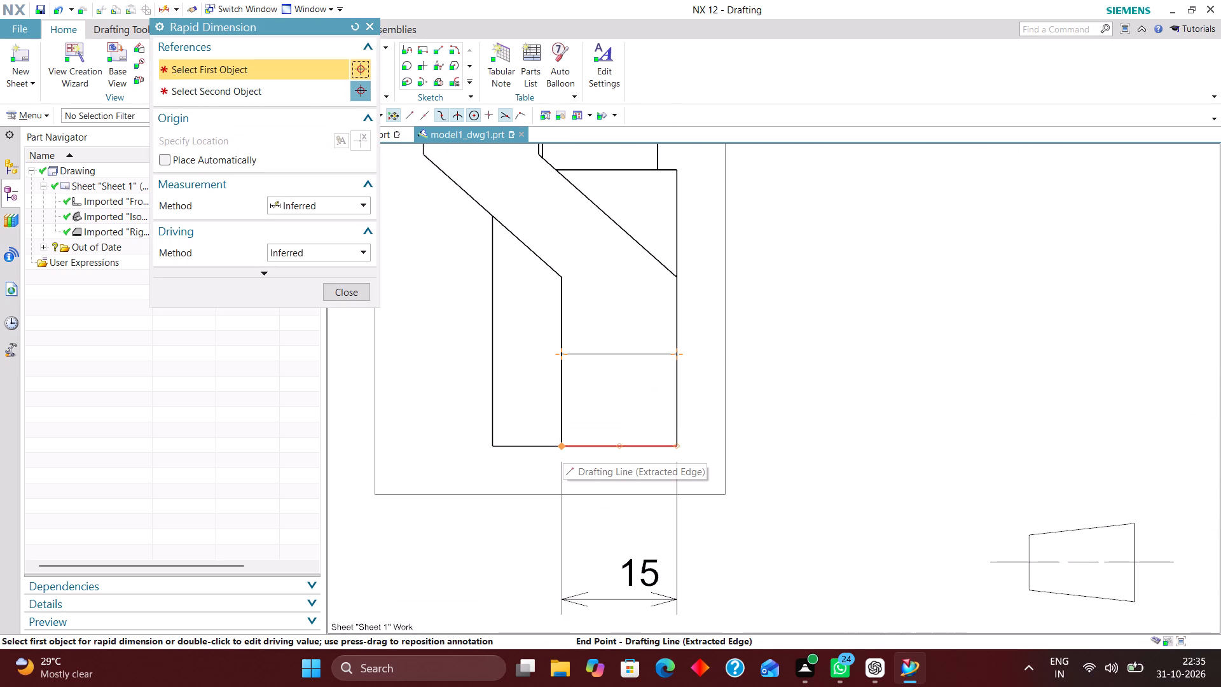
{"action": "scroll", "coordinate": [600, 419], "scroll_direction": "down", "scroll_amount": 2}
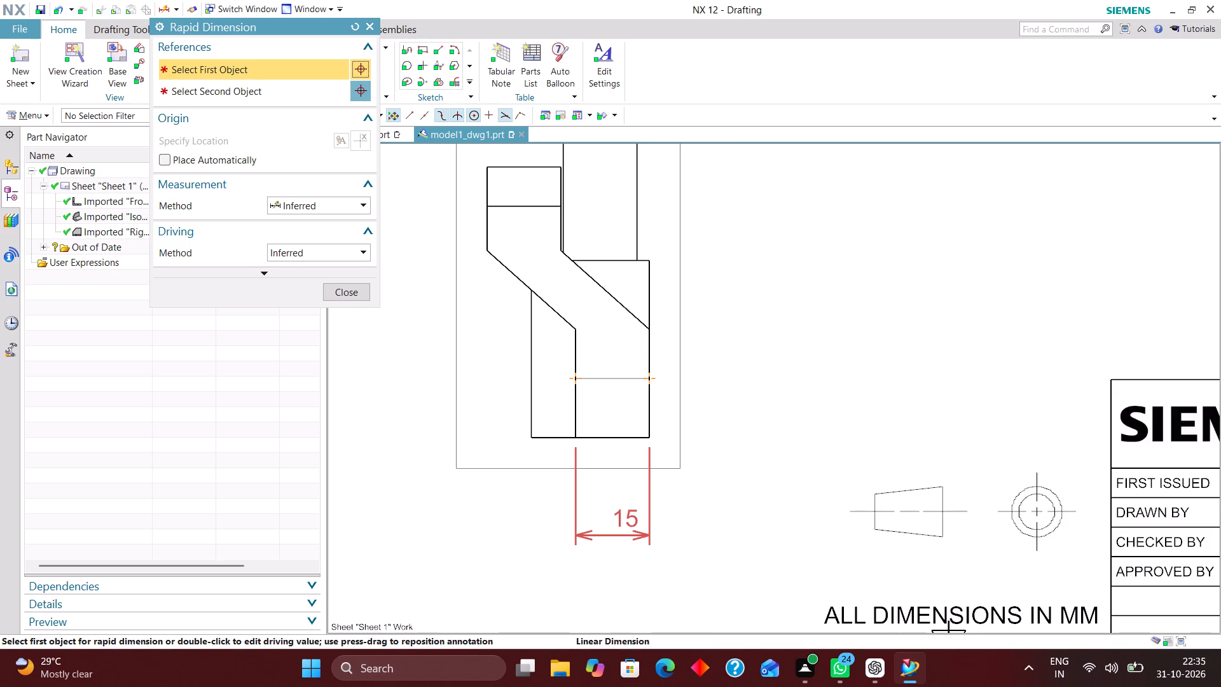
{"action": "left_click_drag", "start_coordinate": [628, 518], "coordinate": [608, 485]}
Dimension the full width of the side view's bottom edge, placed below the 15 dimension.
{"action": "left_click", "coordinate": [651, 440]}
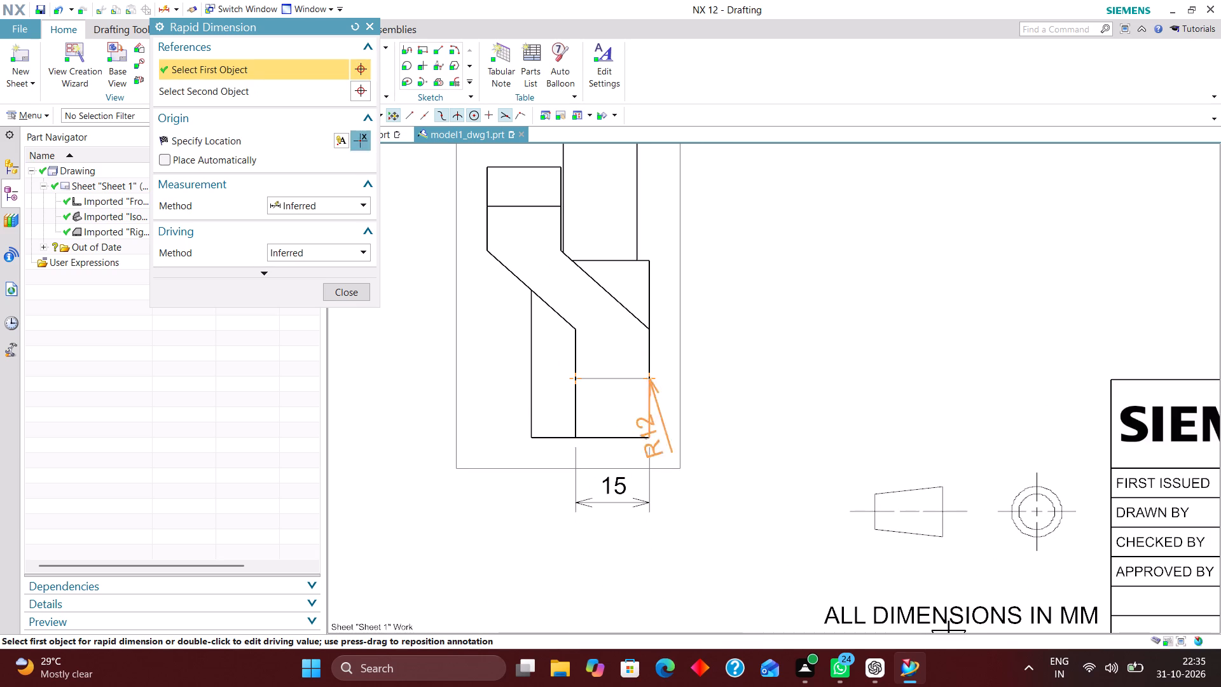
{"action": "left_click", "coordinate": [532, 436]}
{"action": "left_click", "coordinate": [597, 557]}
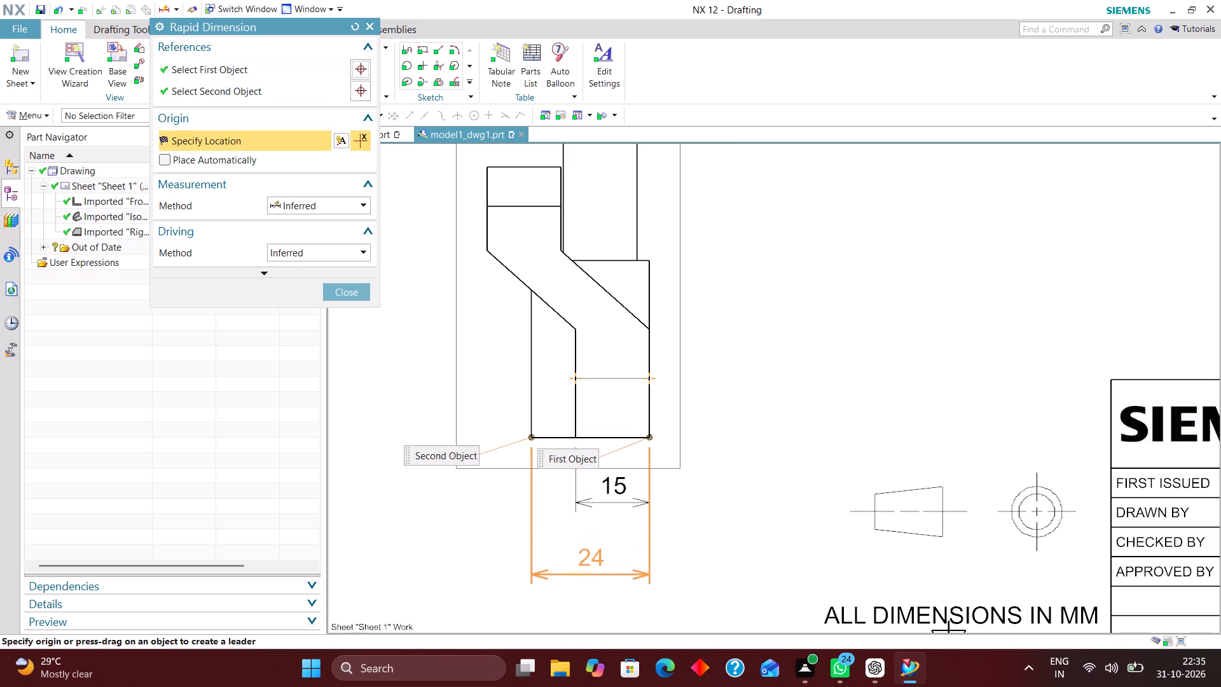
Dimension the top width of the side view's tall upright with the hole, placed above the view.
{"action": "scroll", "coordinate": [593, 522], "scroll_direction": "down", "scroll_amount": 3}
{"action": "scroll", "coordinate": [614, 419], "scroll_direction": "up", "scroll_amount": 2}
{"action": "scroll", "coordinate": [606, 471], "scroll_direction": "down", "scroll_amount": 3}
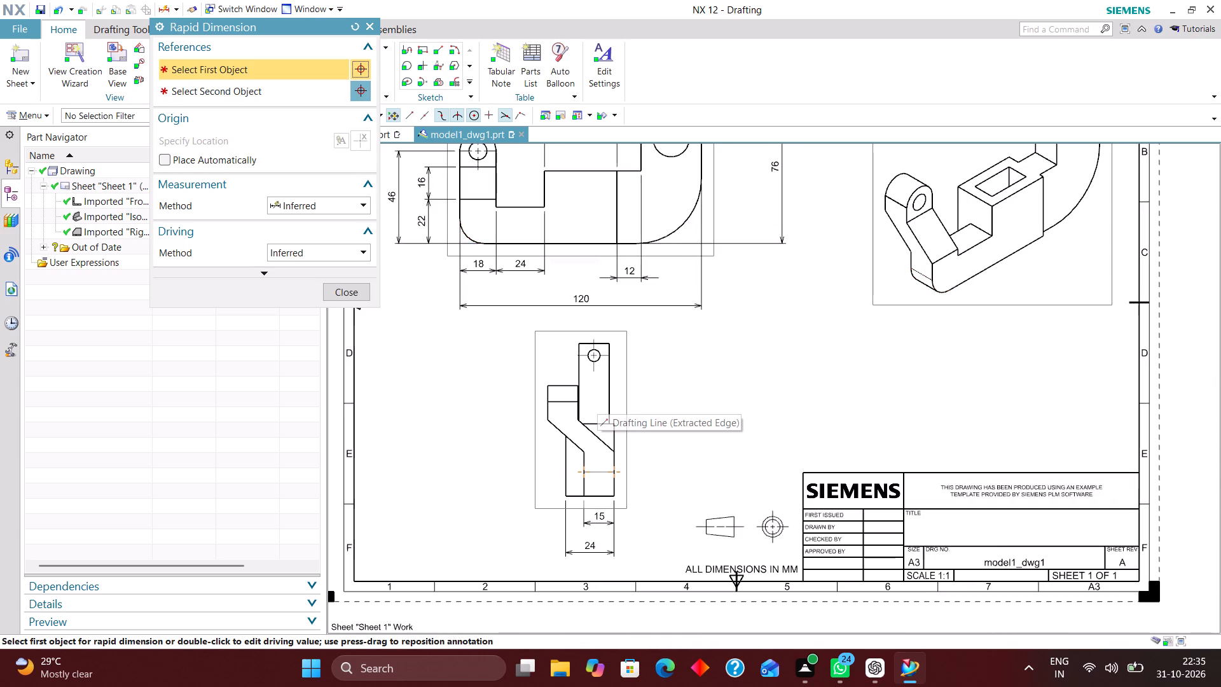
{"action": "scroll", "coordinate": [581, 332], "scroll_direction": "up", "scroll_amount": 3}
{"action": "left_click", "coordinate": [577, 350]}
{"action": "left_click", "coordinate": [632, 352]}
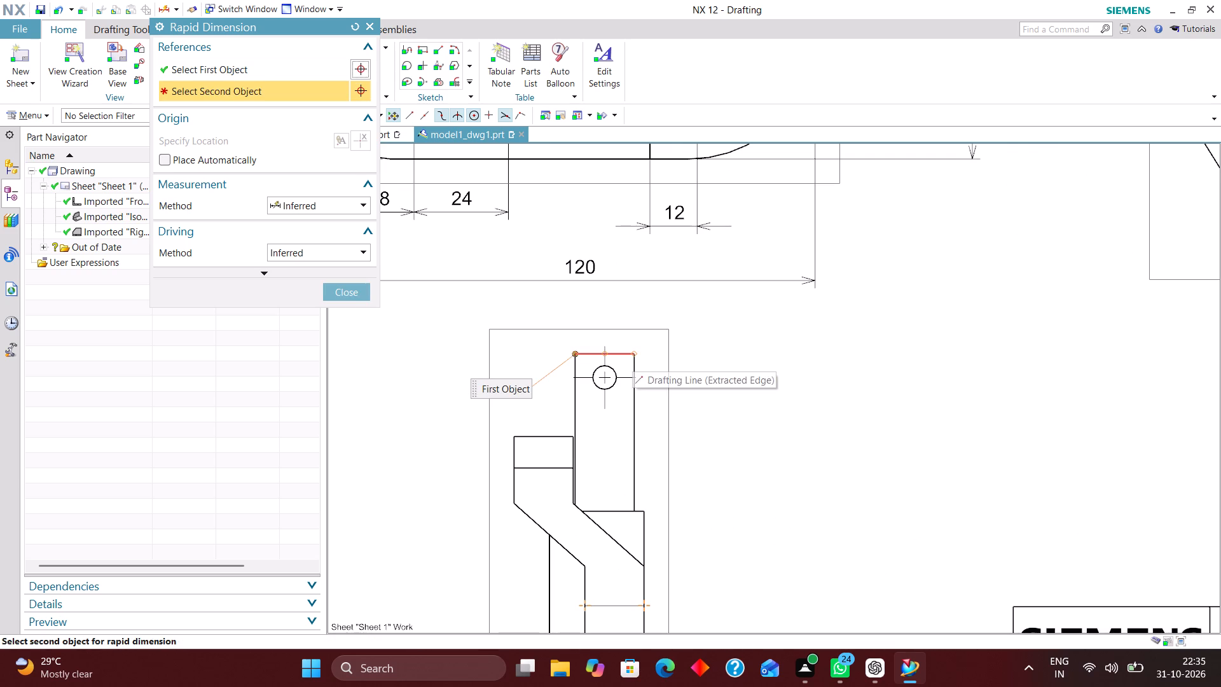
{"action": "left_click", "coordinate": [606, 294]}
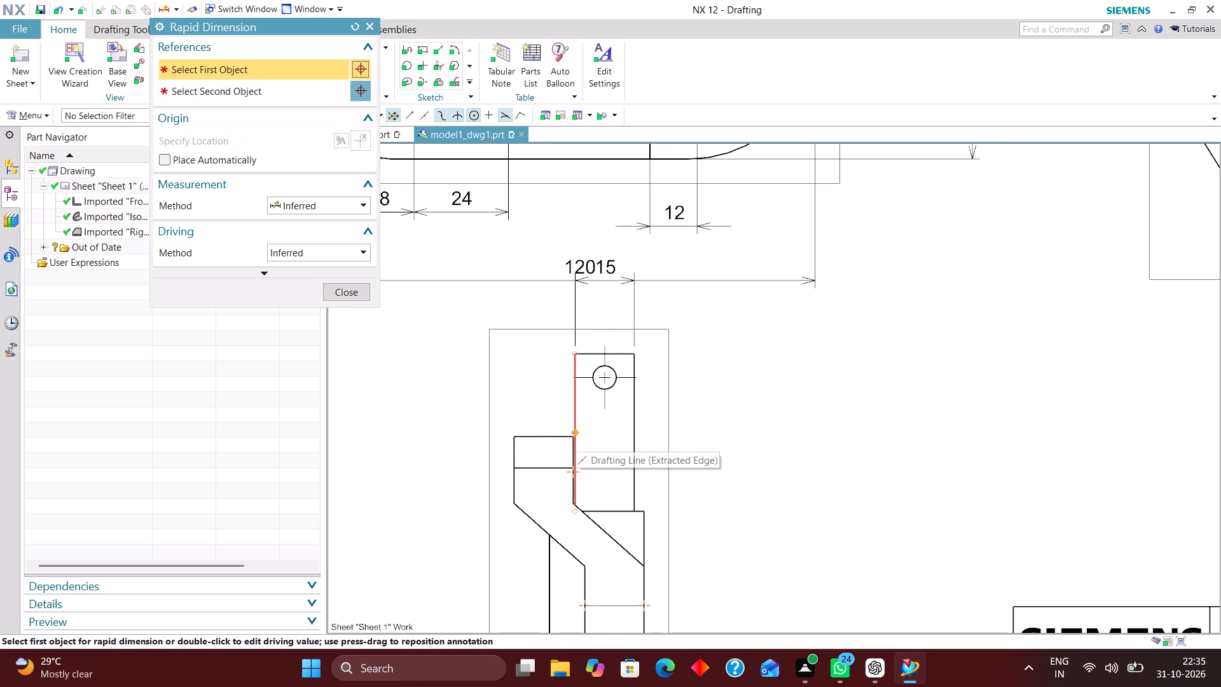
Dimension the top width of the offset lug in the side view, placed just above the lug.
{"action": "left_click", "coordinate": [574, 435]}
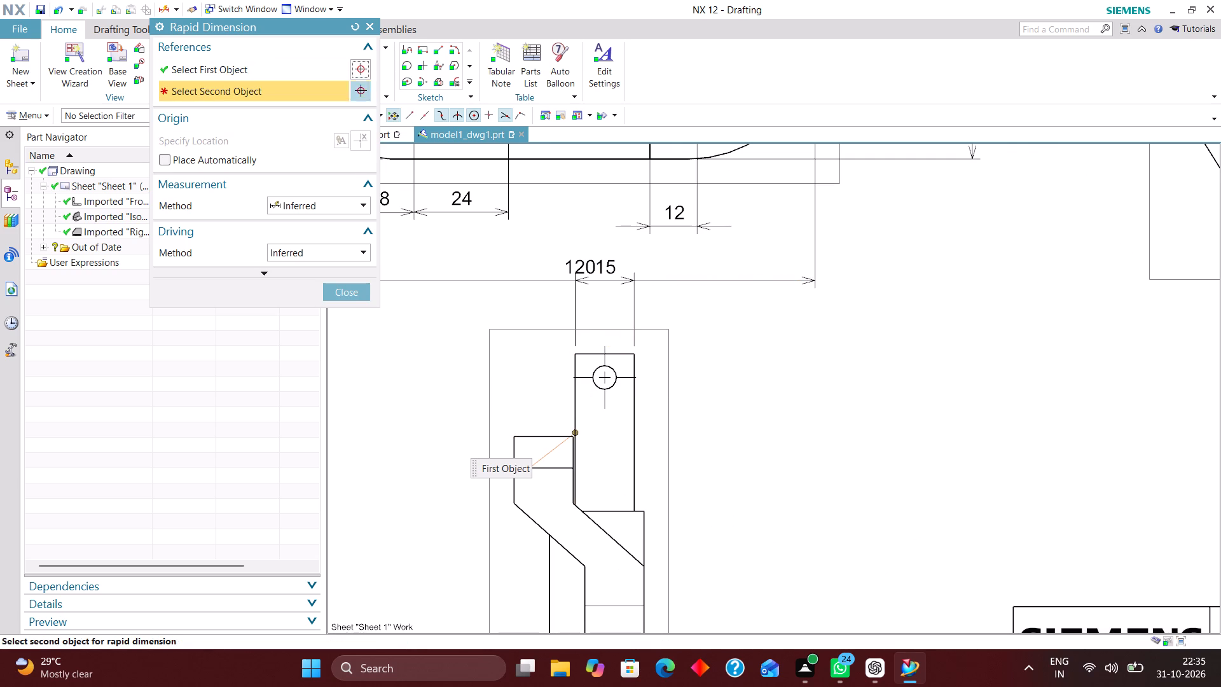
{"action": "left_click", "coordinate": [356, 26]}
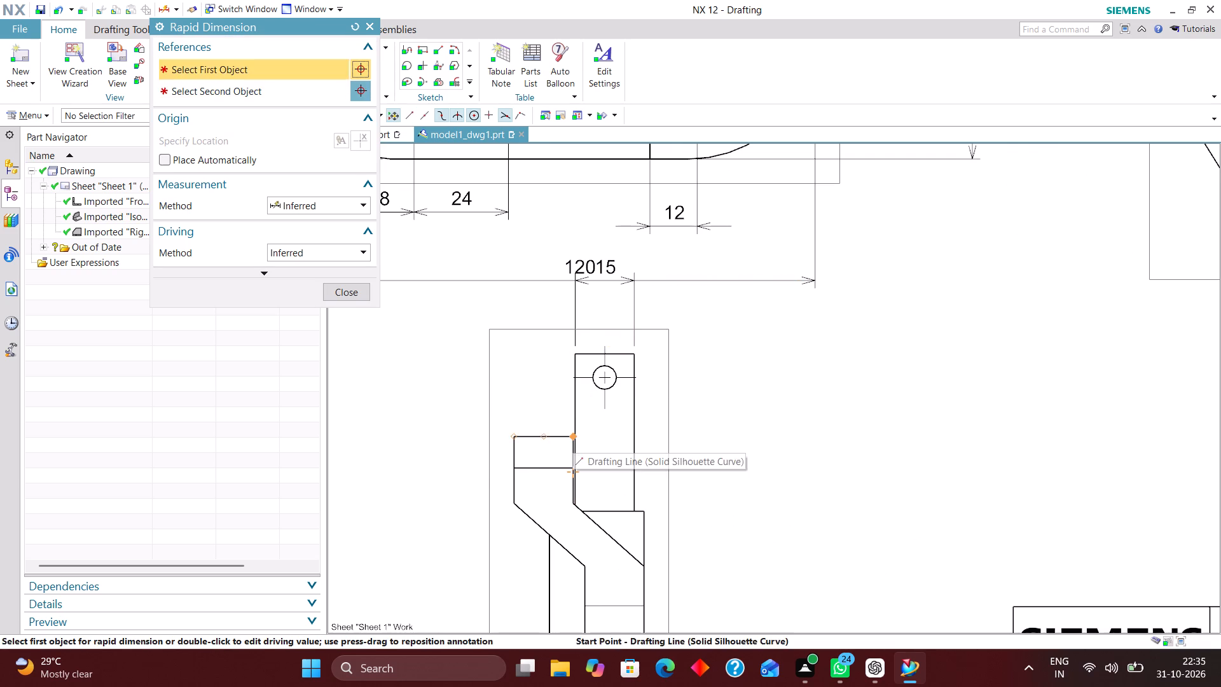
{"action": "left_click", "coordinate": [572, 436]}
{"action": "left_click", "coordinate": [516, 433]}
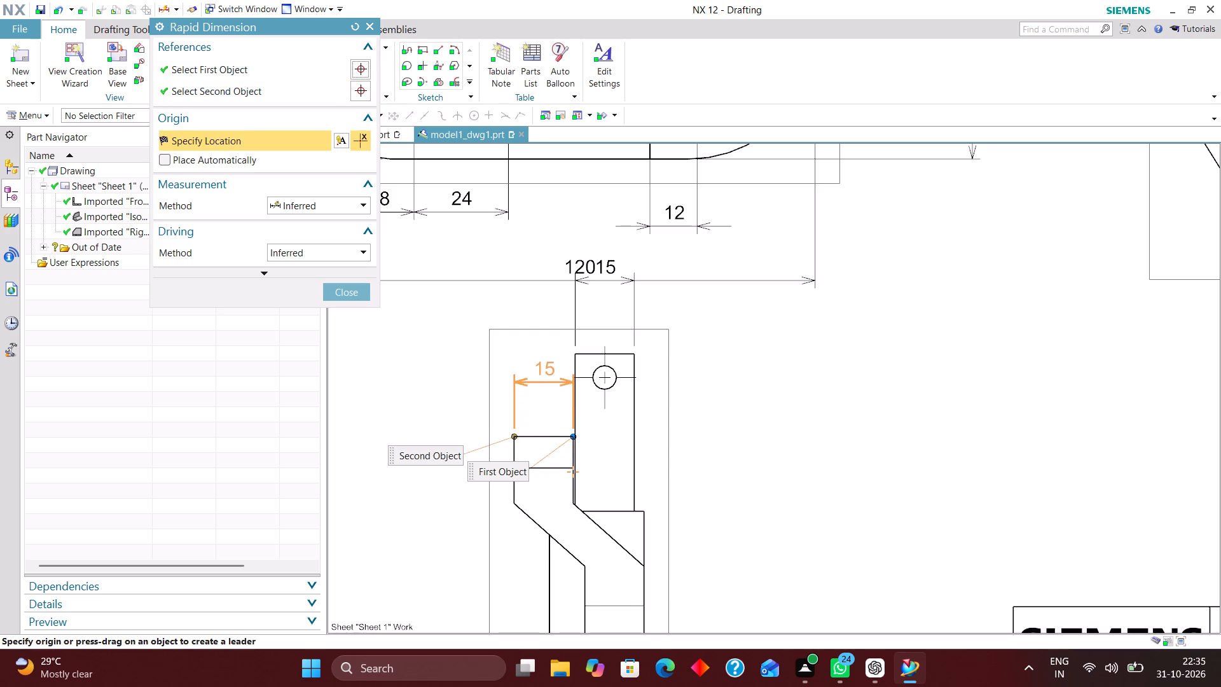
{"action": "left_click", "coordinate": [546, 368]}
Dimension the vertical distance from the side view's bottom edge to the offset lug's top, placed outside the lug.
{"action": "scroll", "coordinate": [499, 349], "scroll_direction": "down", "scroll_amount": 3}
{"action": "scroll", "coordinate": [563, 511], "scroll_direction": "up", "scroll_amount": 3}
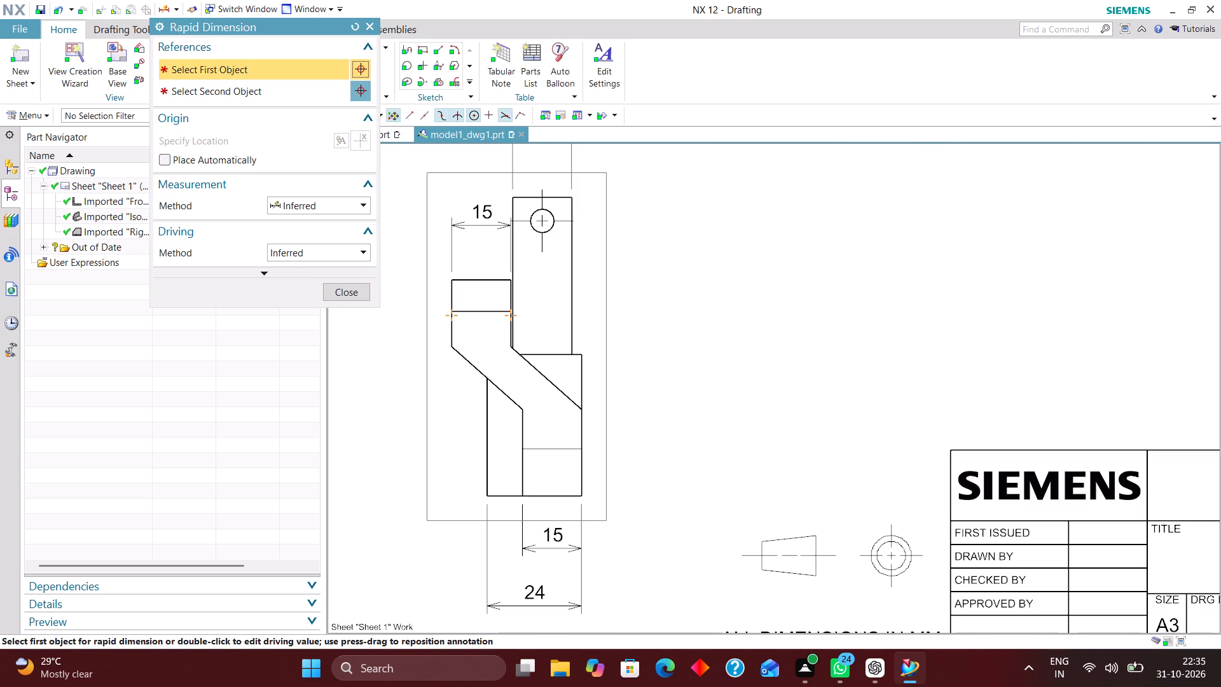
{"action": "left_click", "coordinate": [491, 497]}
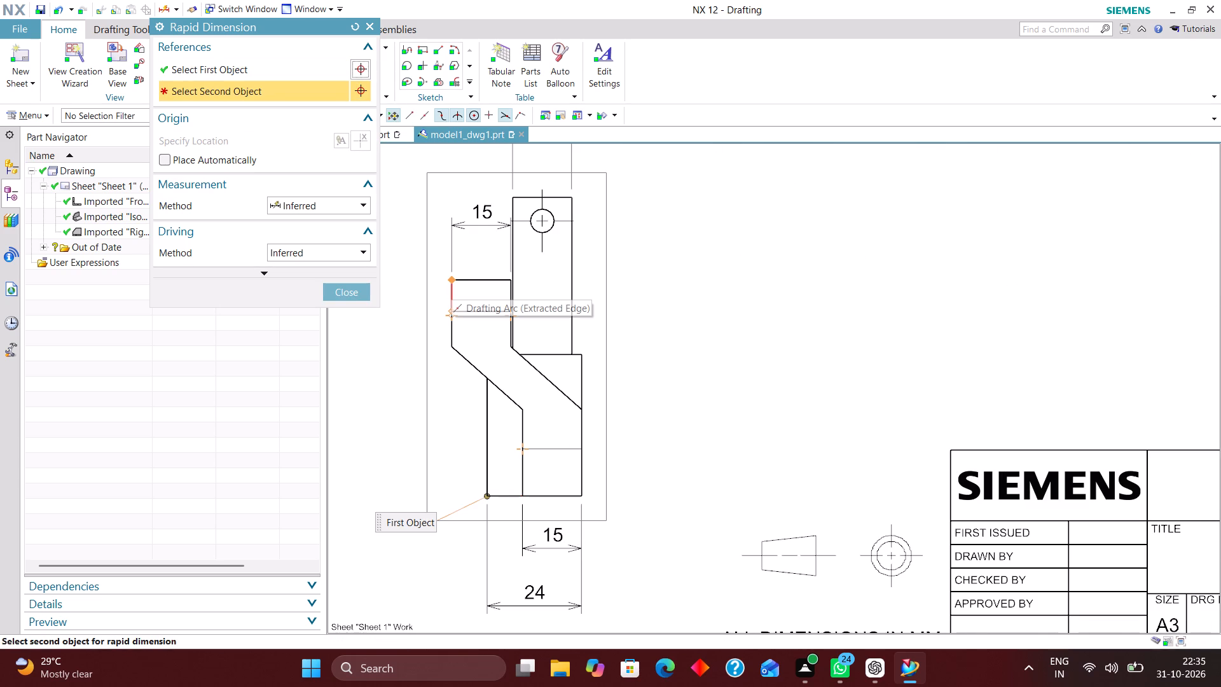
{"action": "left_click", "coordinate": [451, 281]}
{"action": "left_click", "coordinate": [397, 379]}
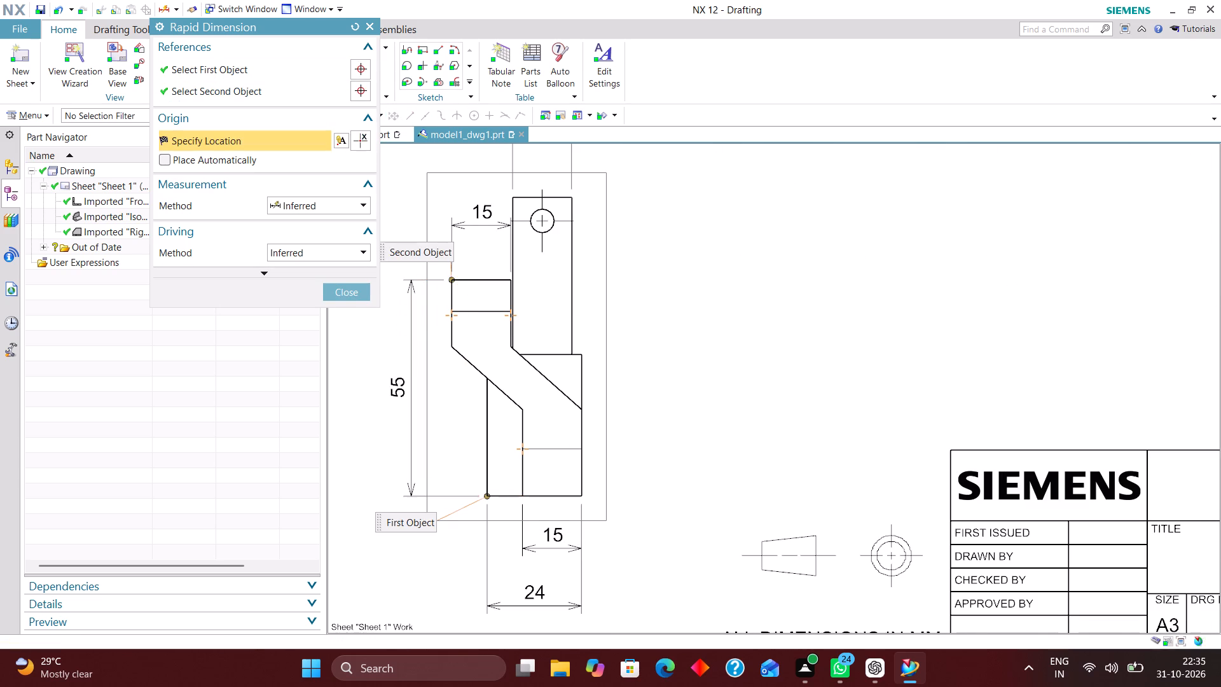
Dimension the height of the side view's wide lower body from the bottom edge to its shoulder, placed outside the view.
{"action": "scroll", "coordinate": [474, 392], "scroll_direction": "down", "scroll_amount": 2}
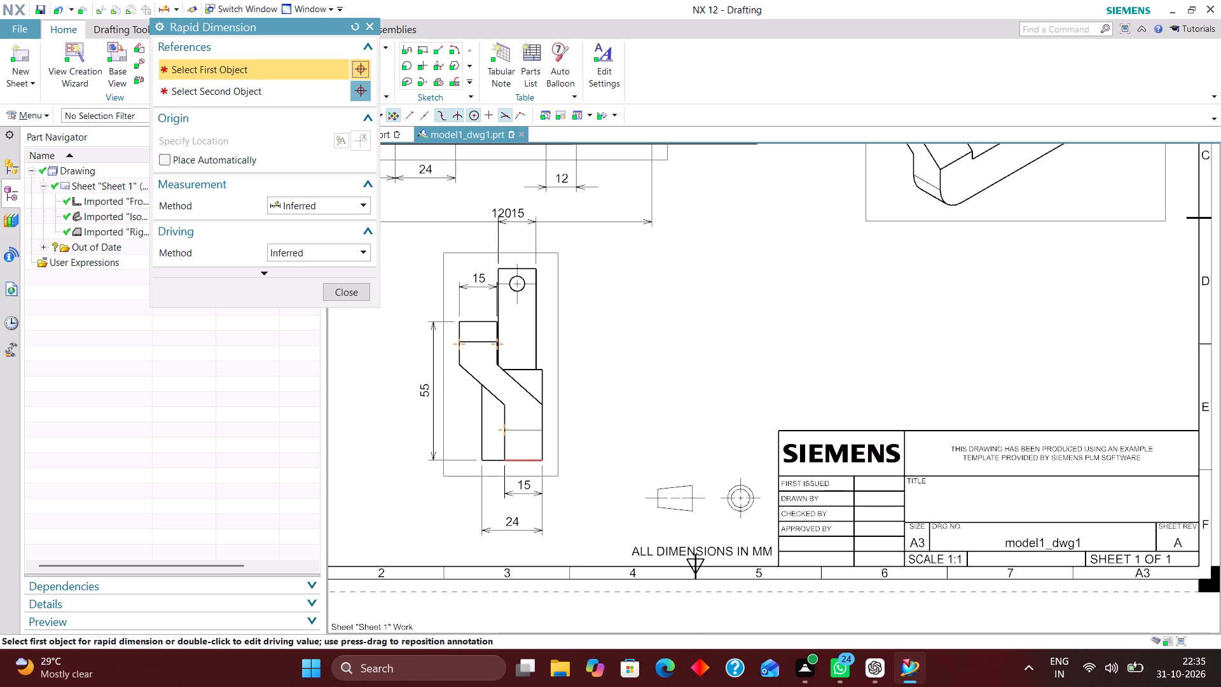
{"action": "scroll", "coordinate": [539, 461], "scroll_direction": "up", "scroll_amount": 3}
{"action": "left_click", "coordinate": [548, 458]}
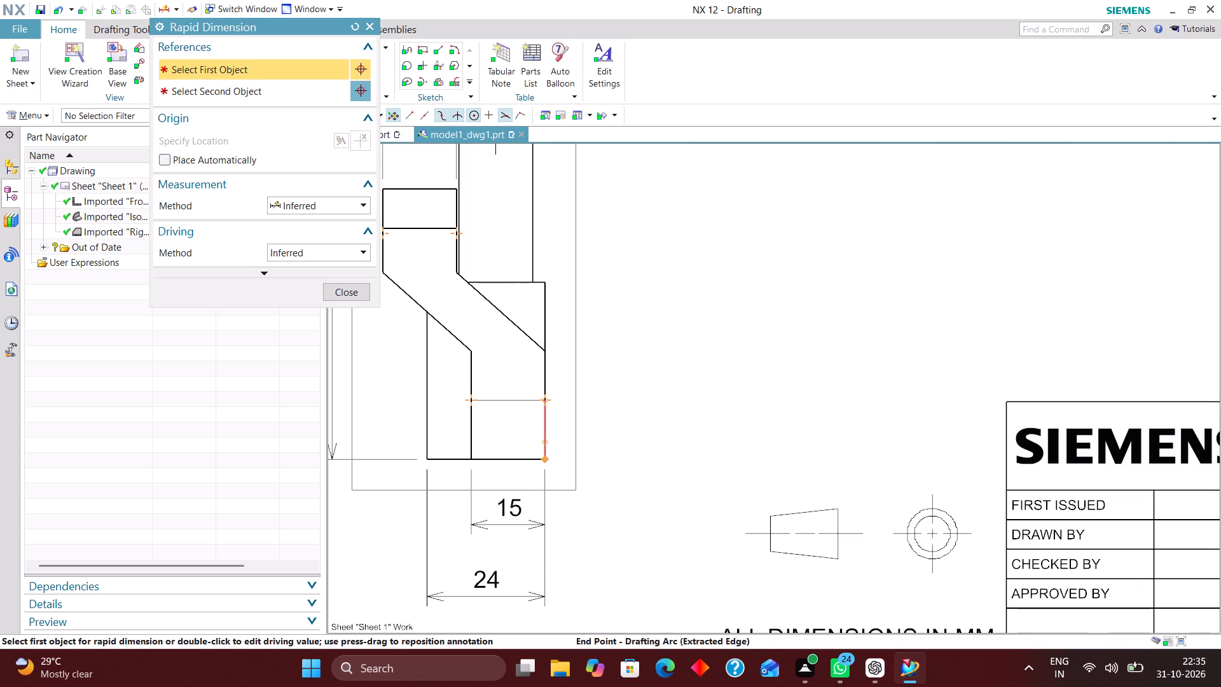
{"action": "left_click", "coordinate": [544, 281]}
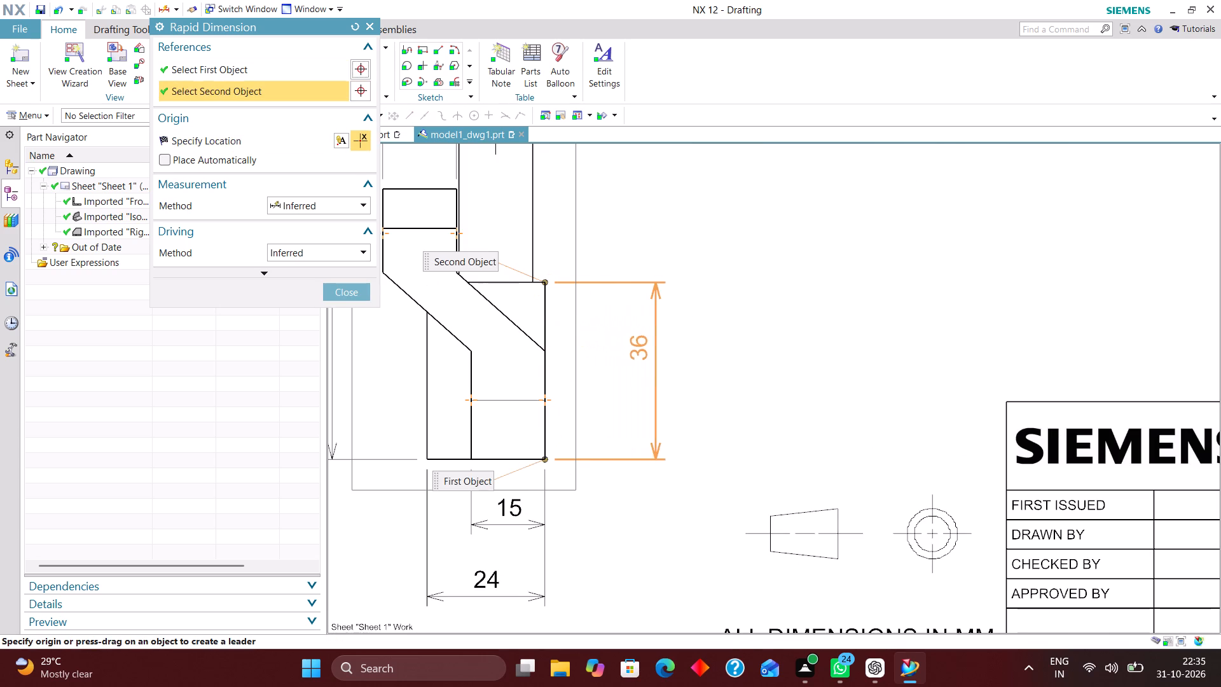
{"action": "left_click", "coordinate": [652, 355]}
{"action": "left_click", "coordinate": [354, 291]}
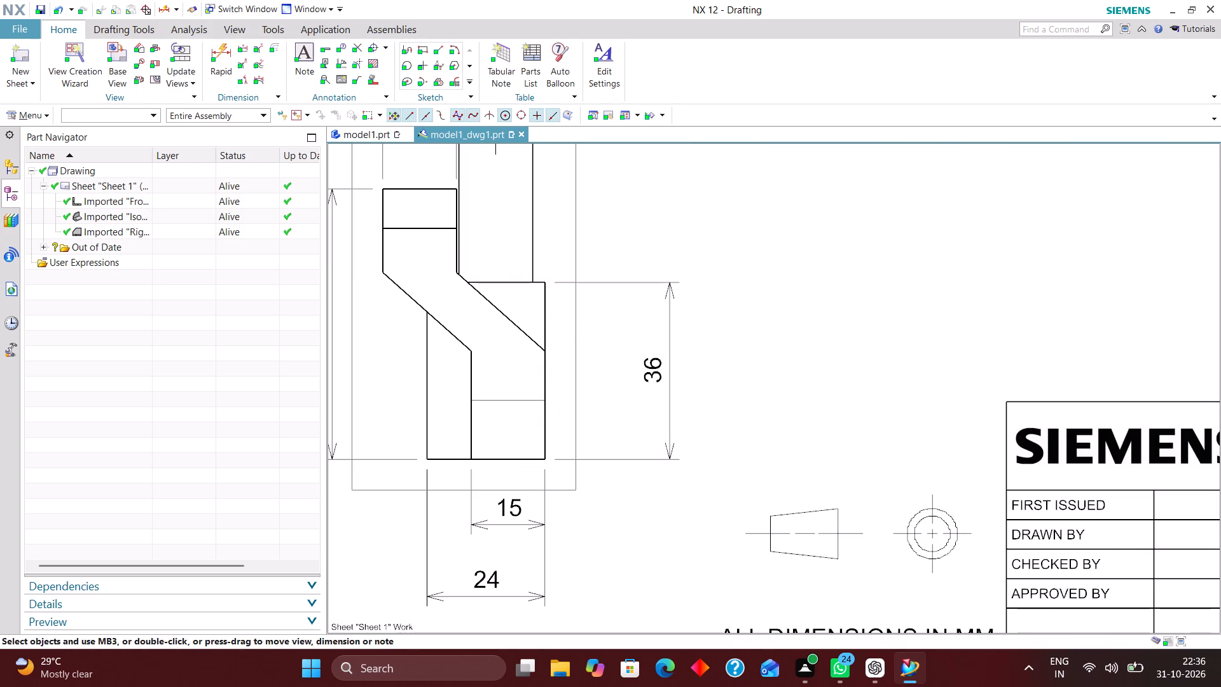
Dimension the vertical distance from the side view's small hole centre to the upright's top edge, placed outside the view.
{"action": "scroll", "coordinate": [547, 421], "scroll_direction": "down", "scroll_amount": 4}
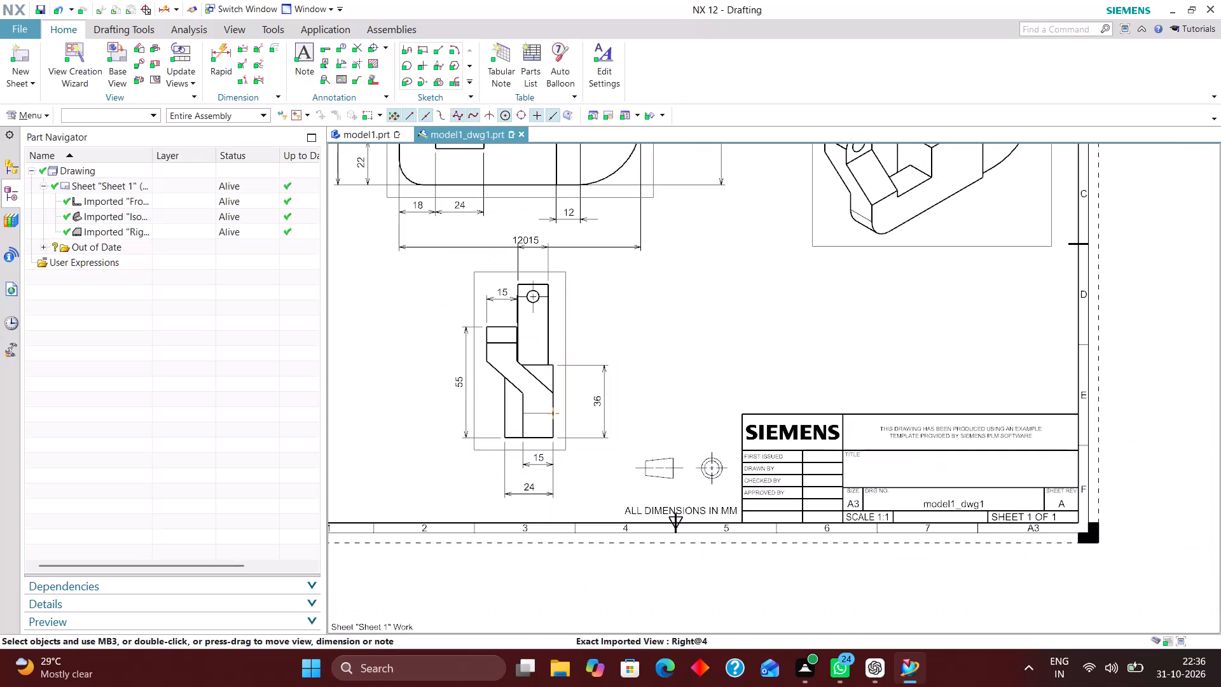
{"action": "scroll", "coordinate": [552, 281], "scroll_direction": "up", "scroll_amount": 3}
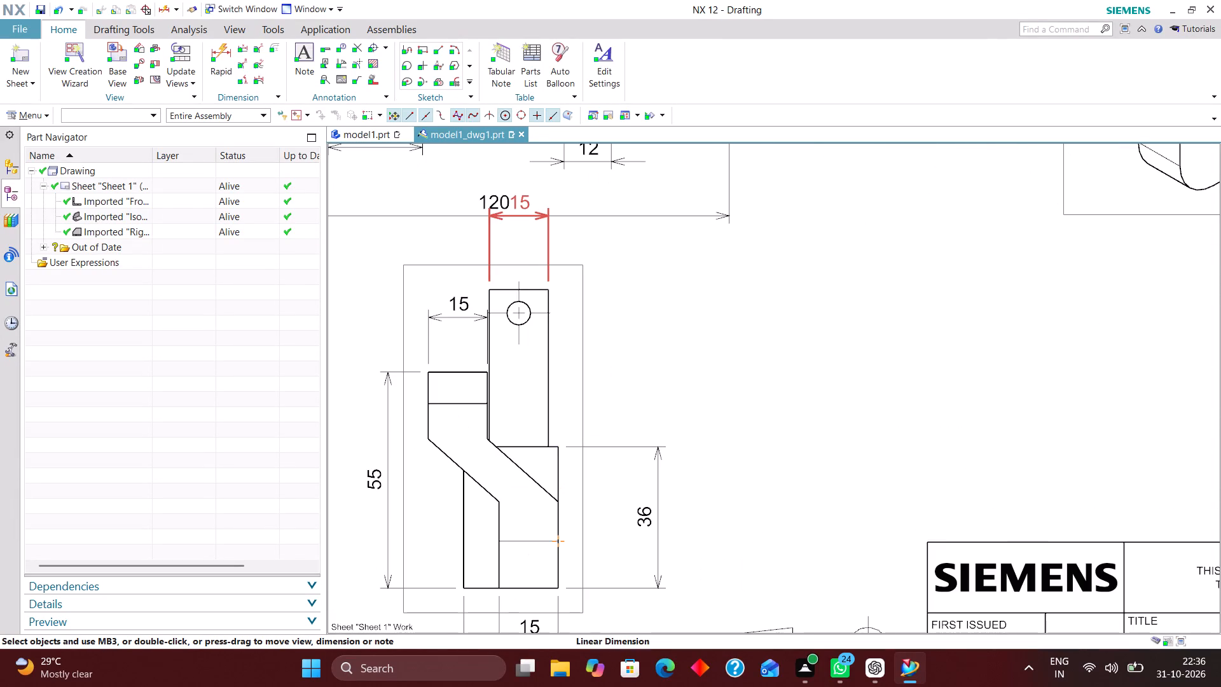
{"action": "left_click", "coordinate": [225, 46]}
{"action": "scroll", "coordinate": [560, 293], "scroll_direction": "up", "scroll_amount": 3}
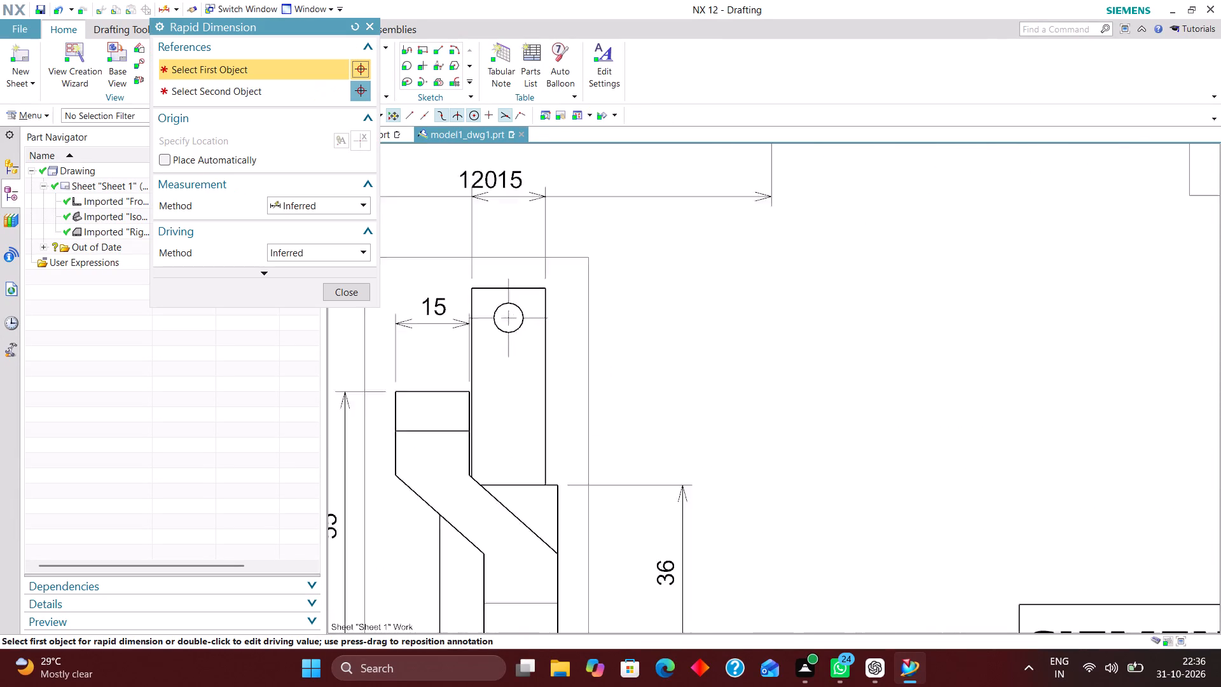
{"action": "scroll", "coordinate": [560, 293], "scroll_direction": "up", "scroll_amount": 1}
{"action": "left_click", "coordinate": [537, 287]}
{"action": "left_click", "coordinate": [513, 331]}
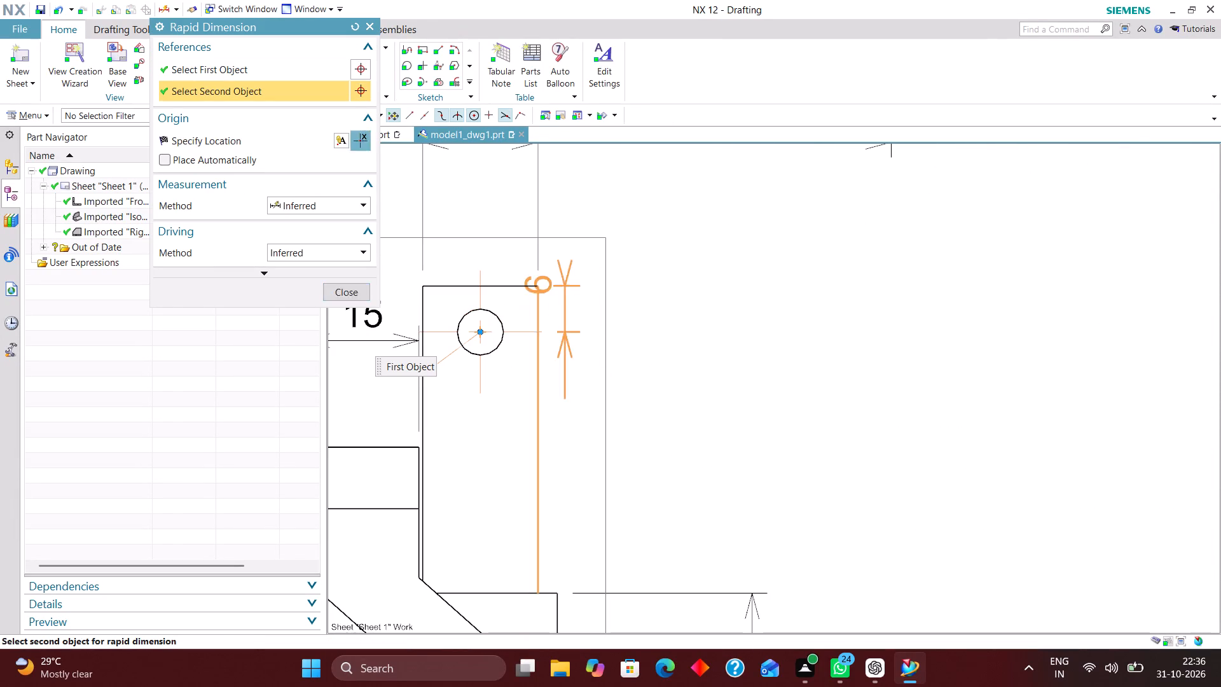
{"action": "left_click", "coordinate": [695, 304]}
{"action": "scroll", "coordinate": [583, 271], "scroll_direction": "down", "scroll_amount": 2}
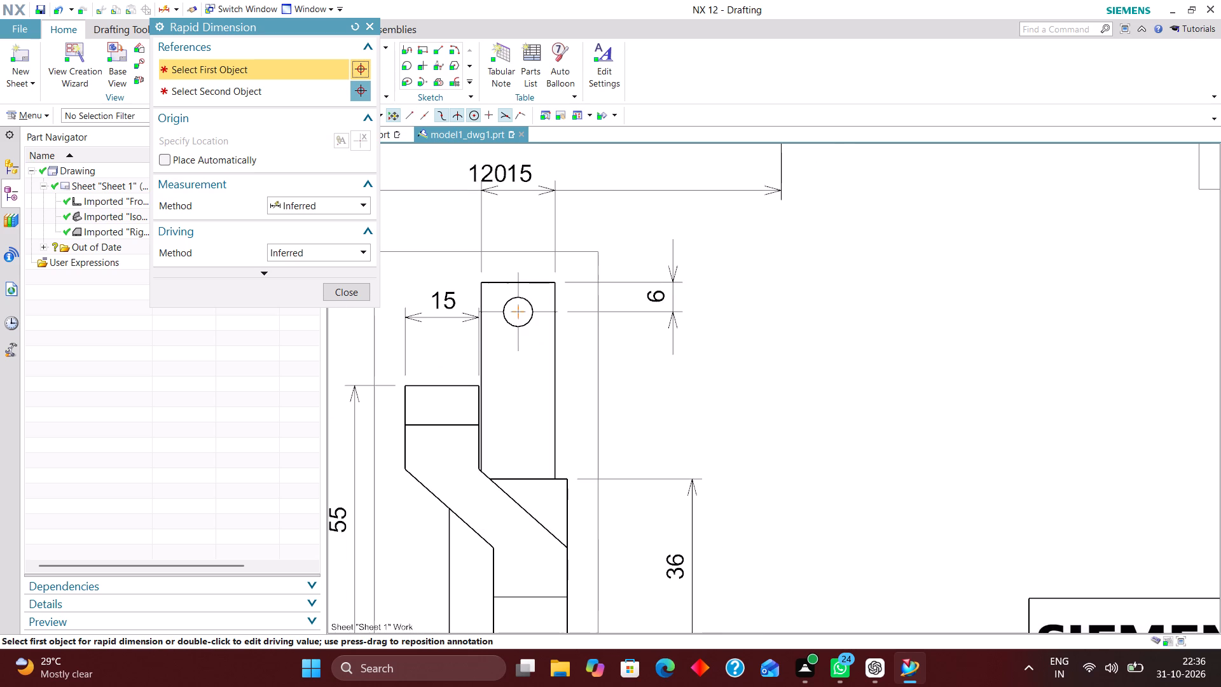
{"action": "scroll", "coordinate": [528, 290], "scroll_direction": "up", "scroll_amount": 2}
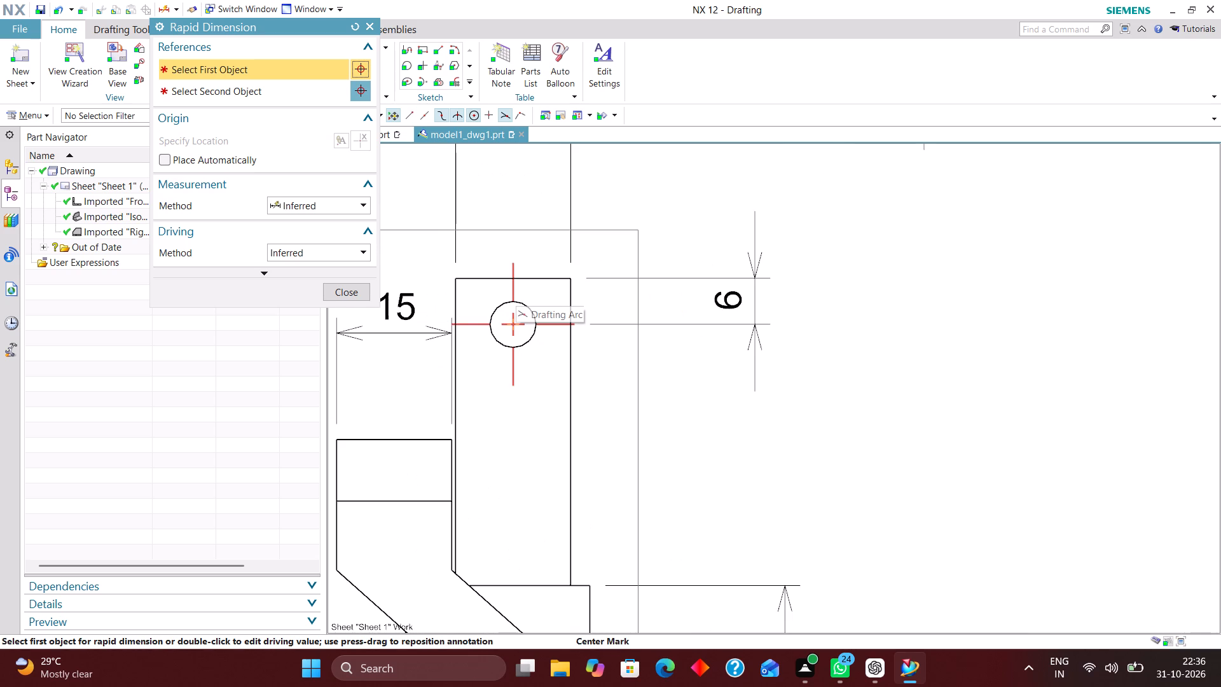
{"action": "scroll", "coordinate": [528, 299], "scroll_direction": "down", "scroll_amount": 4}
{"action": "scroll", "coordinate": [569, 404], "scroll_direction": "down", "scroll_amount": 1}
{"action": "scroll", "coordinate": [541, 270], "scroll_direction": "up", "scroll_amount": 4}
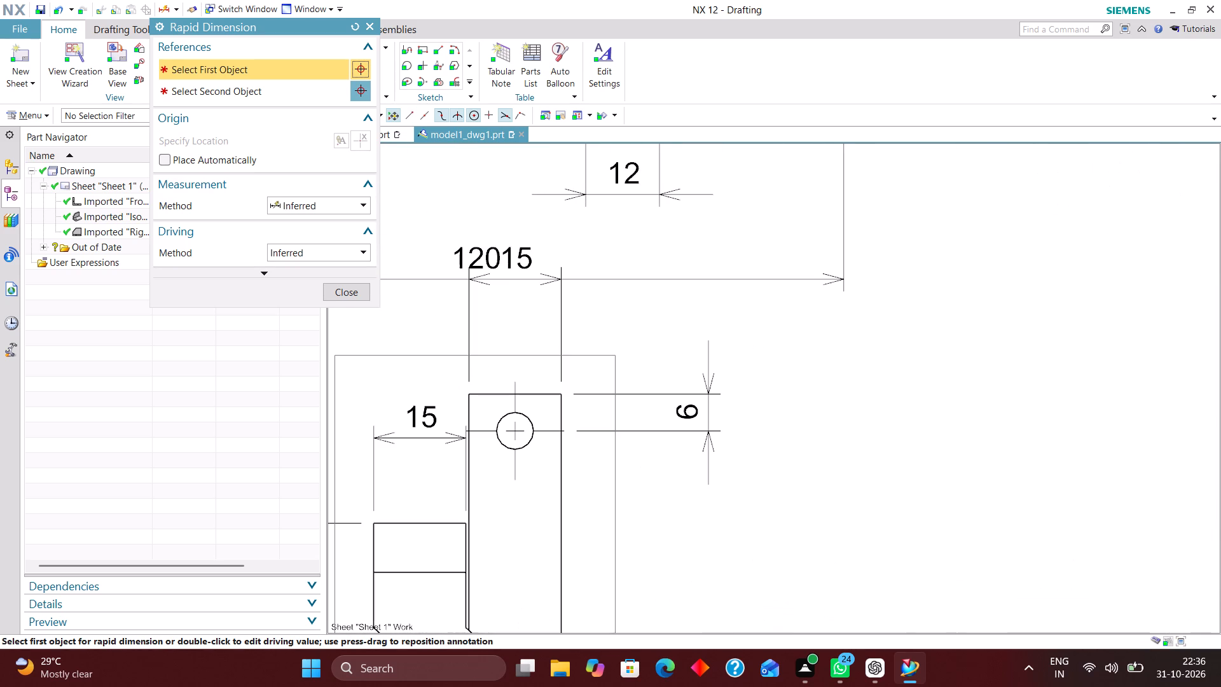
{"action": "left_click", "coordinate": [361, 295]}
Separate the overlapping dimensions, moving the front view's 120 closer to its view and the upright's 15 closer to the side view.
{"action": "scroll", "coordinate": [507, 307], "scroll_direction": "down", "scroll_amount": 5}
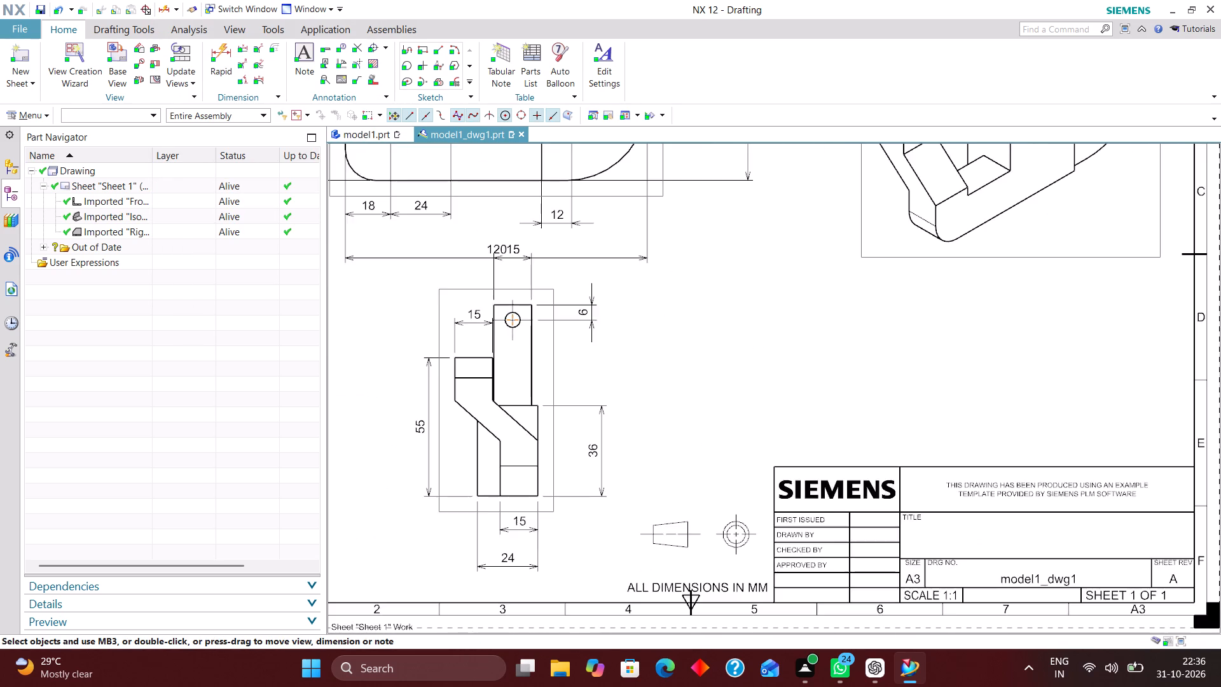
{"action": "scroll", "coordinate": [539, 417], "scroll_direction": "down", "scroll_amount": 3}
{"action": "scroll", "coordinate": [521, 338], "scroll_direction": "up", "scroll_amount": 5}
{"action": "left_click_drag", "start_coordinate": [520, 313], "coordinate": [523, 360]}
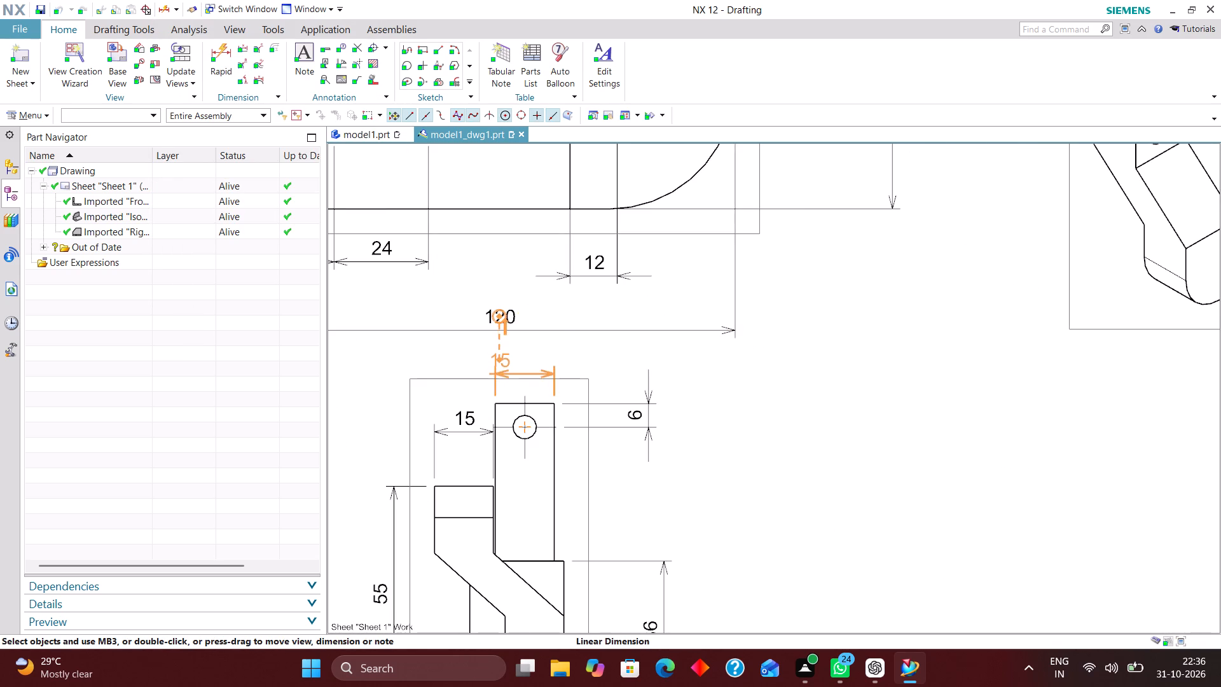
{"action": "left_click_drag", "start_coordinate": [523, 360], "coordinate": [526, 361]}
{"action": "left_click_drag", "start_coordinate": [508, 318], "coordinate": [503, 295]}
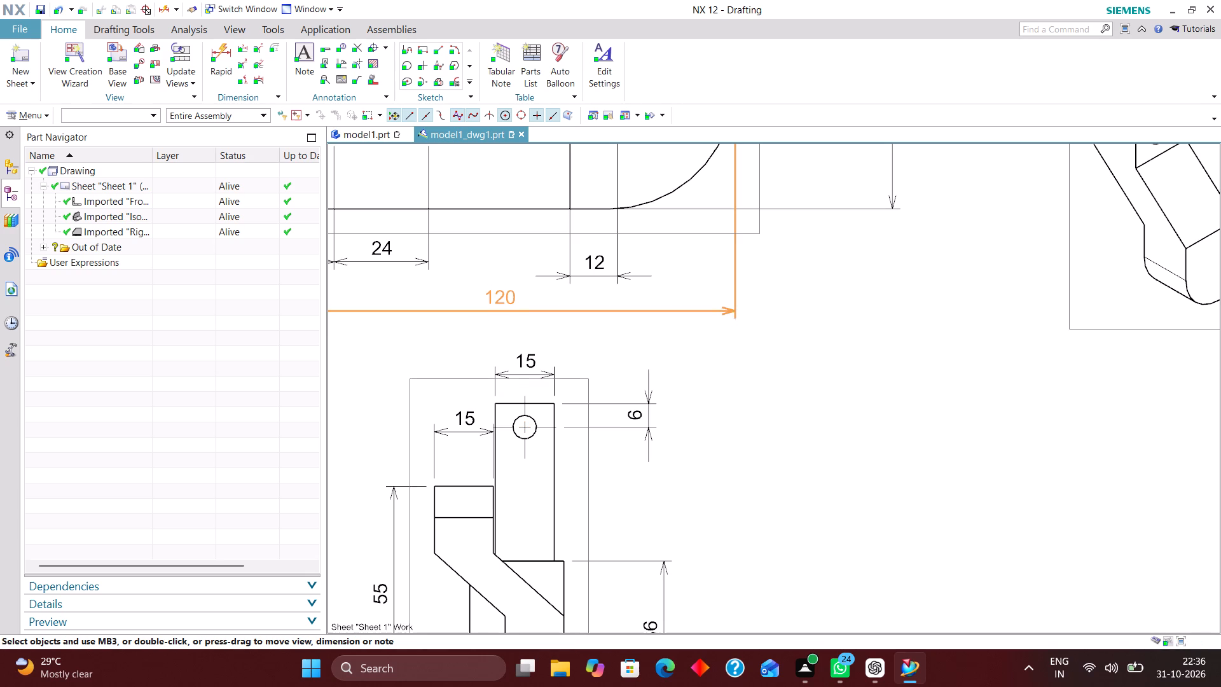
{"action": "left_click_drag", "start_coordinate": [503, 295], "coordinate": [501, 283]}
{"action": "left_click_drag", "start_coordinate": [535, 362], "coordinate": [527, 337]}
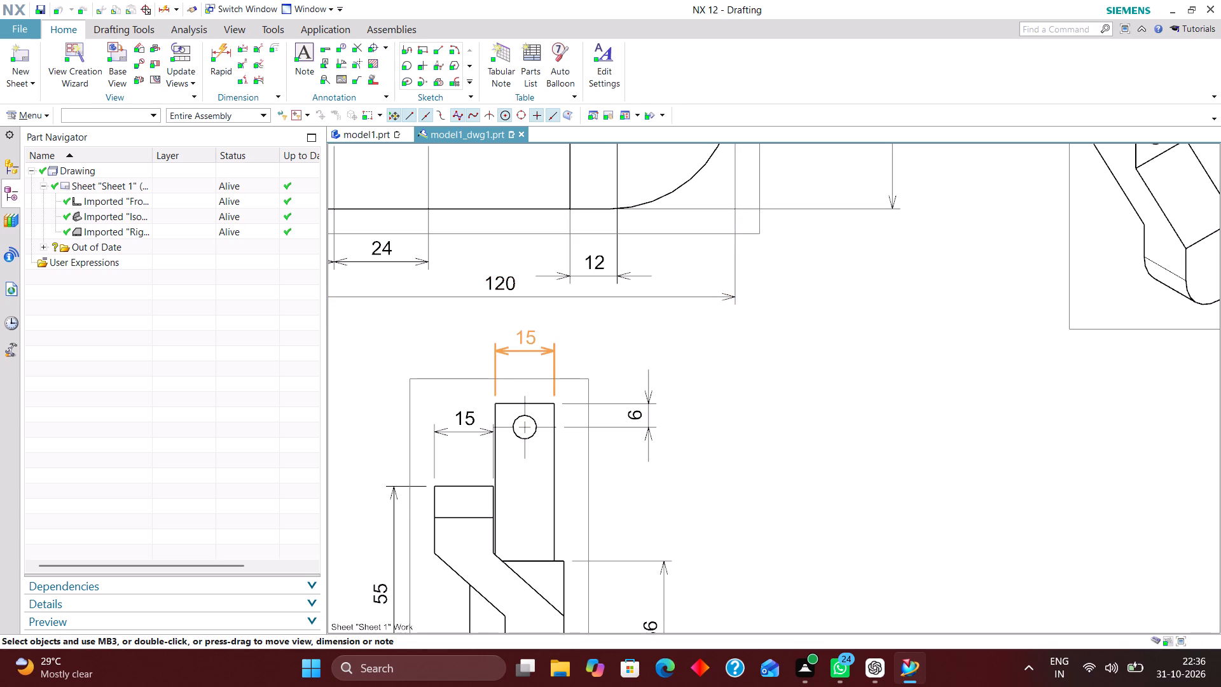
{"action": "left_click_drag", "start_coordinate": [527, 337], "coordinate": [527, 338]}
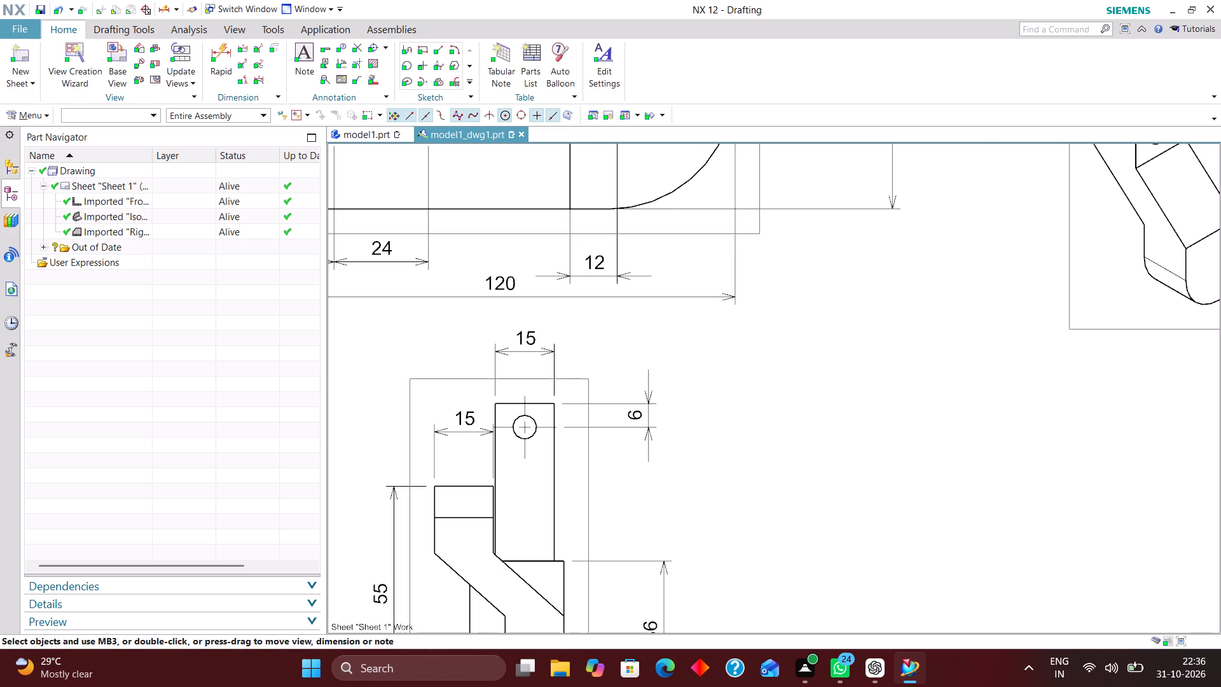
Place a Top base view beside the side view, reoriented so the bracket's length runs horizontally with the offset lug facing up.
{"action": "scroll", "coordinate": [562, 330], "scroll_direction": "down", "scroll_amount": 4}
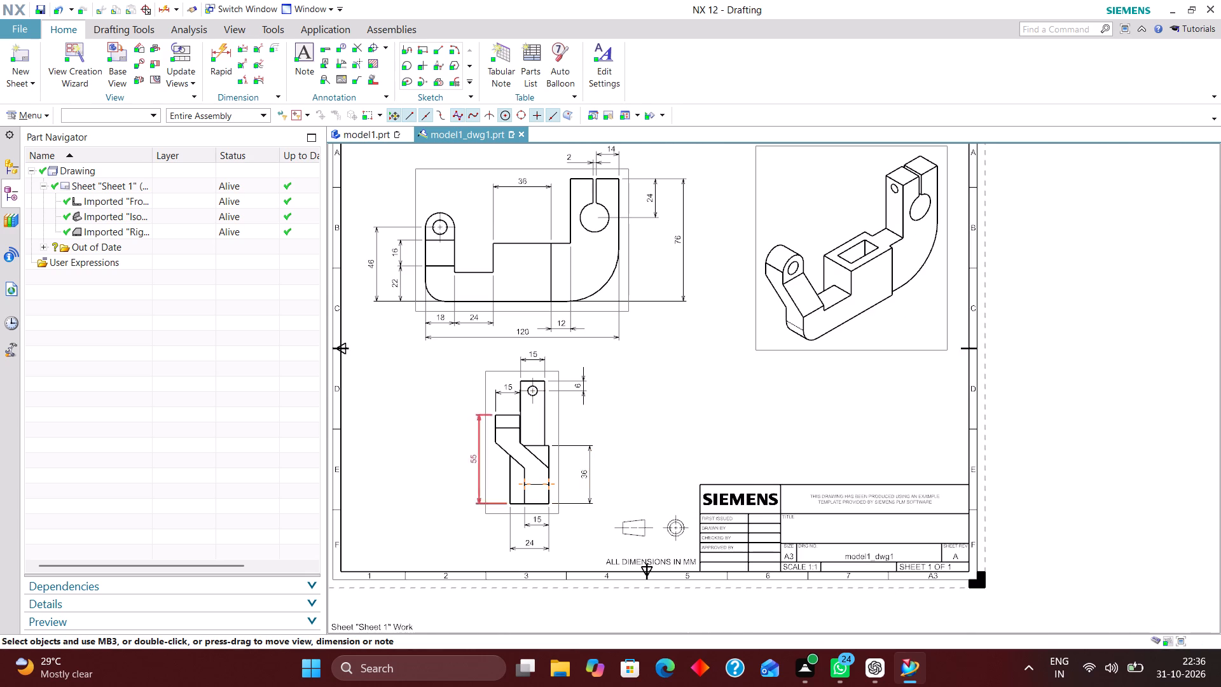
{"action": "scroll", "coordinate": [497, 484], "scroll_direction": "up", "scroll_amount": 3}
{"action": "scroll", "coordinate": [472, 445], "scroll_direction": "down", "scroll_amount": 4}
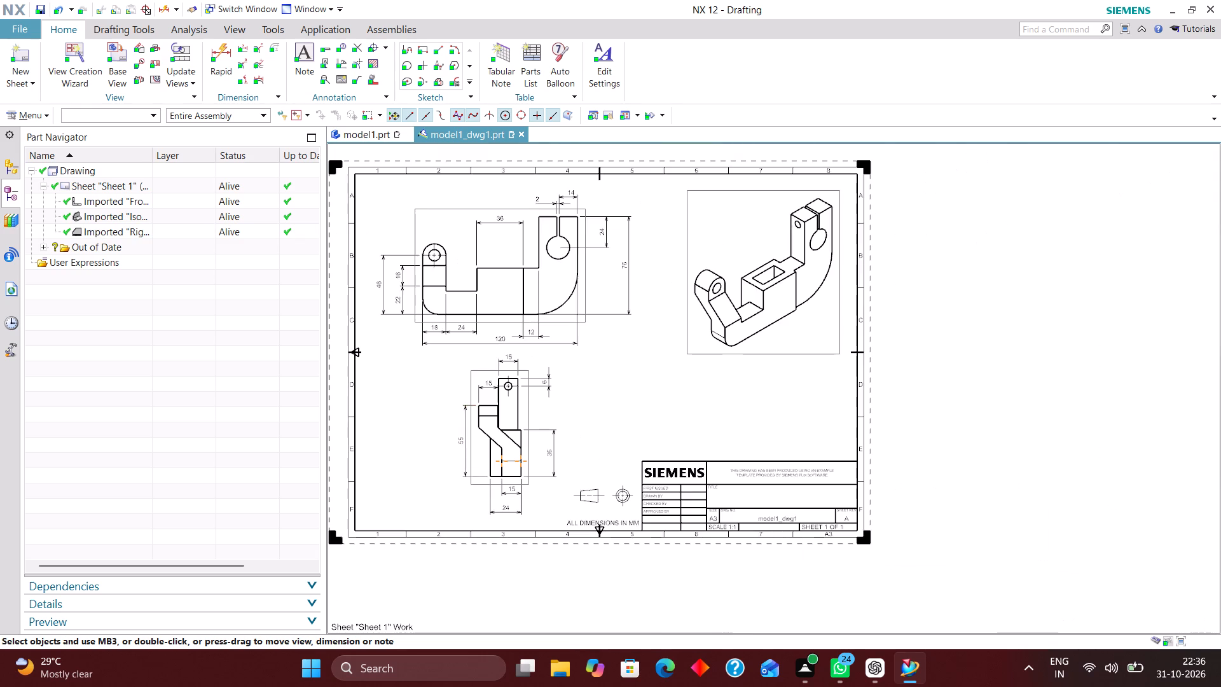
{"action": "scroll", "coordinate": [577, 398], "scroll_direction": "up", "scroll_amount": 2}
{"action": "right_click_drag", "start_coordinate": [633, 356], "coordinate": [567, 432]}
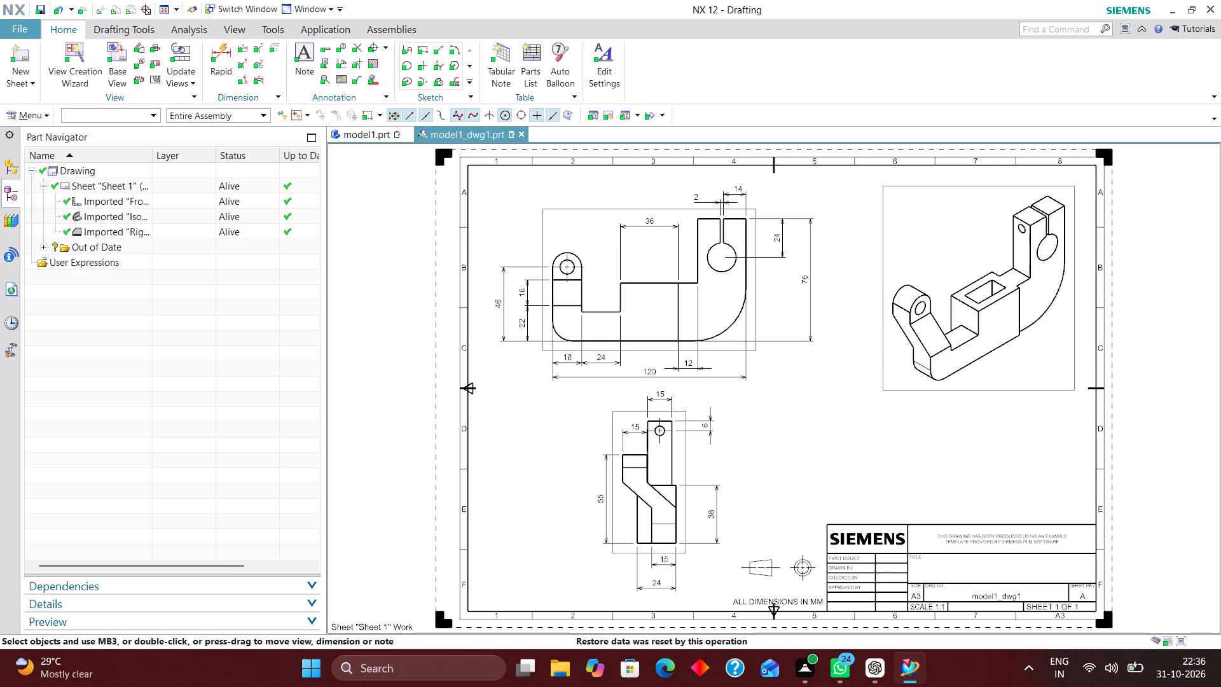
{"action": "left_click", "coordinate": [114, 60]}
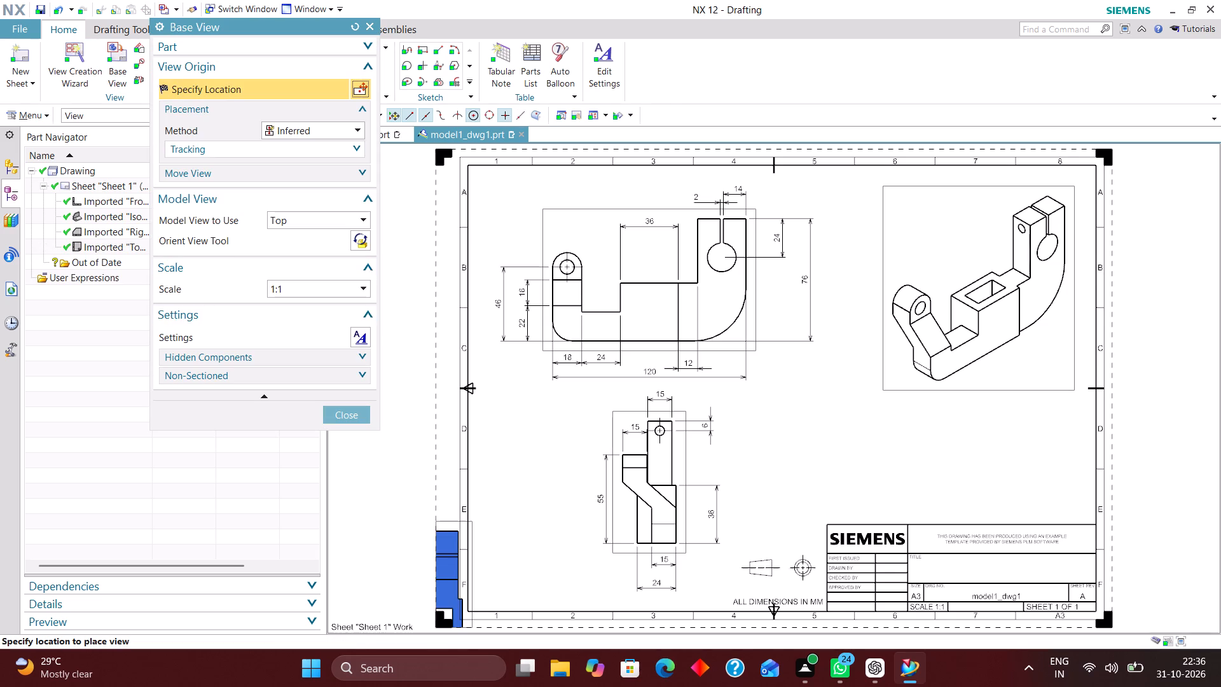
{"action": "left_click", "coordinate": [356, 239]}
{"action": "middle_click_drag", "start_coordinate": [1103, 496], "coordinate": [1058, 484]}
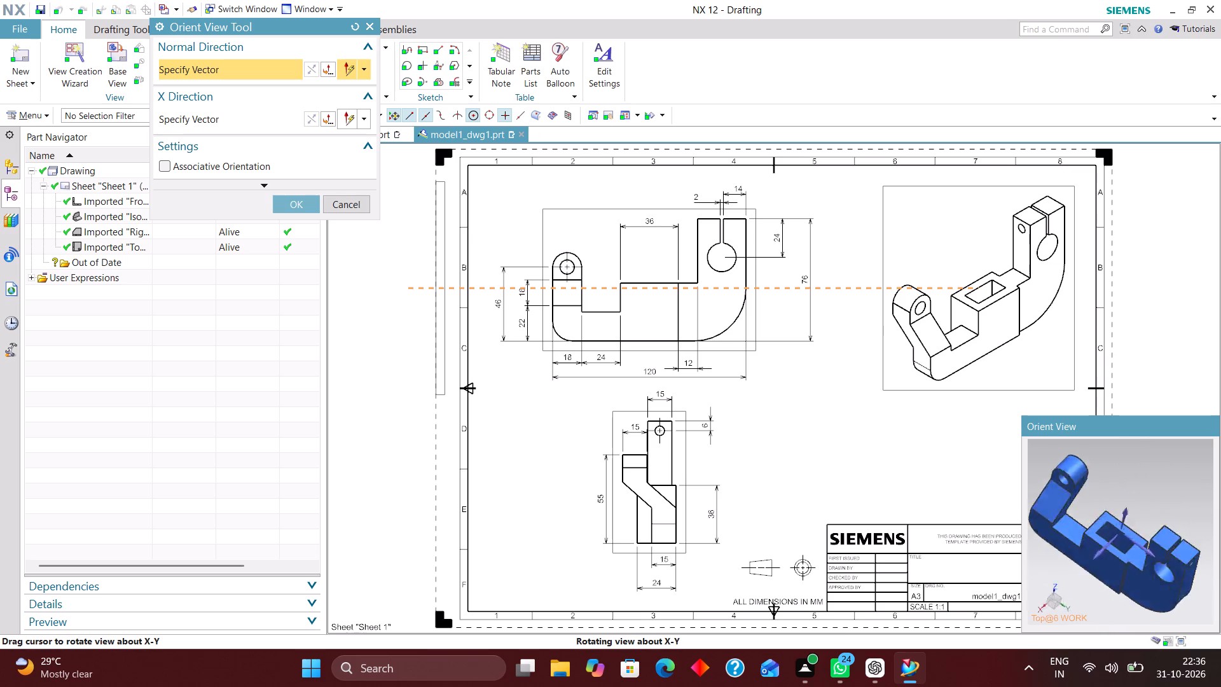
{"action": "middle_click_drag", "start_coordinate": [1058, 484], "coordinate": [1066, 508]}
{"action": "right_click_drag", "start_coordinate": [1172, 457], "coordinate": [1093, 462]}
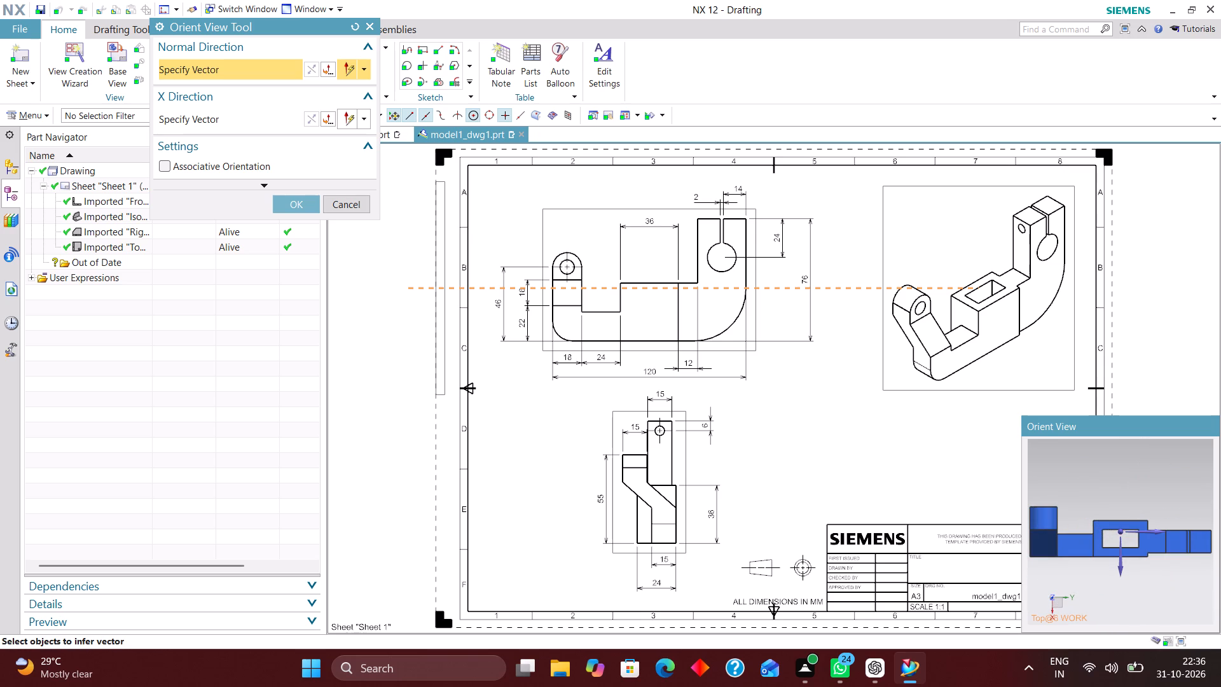
{"action": "left_click", "coordinate": [295, 200]}
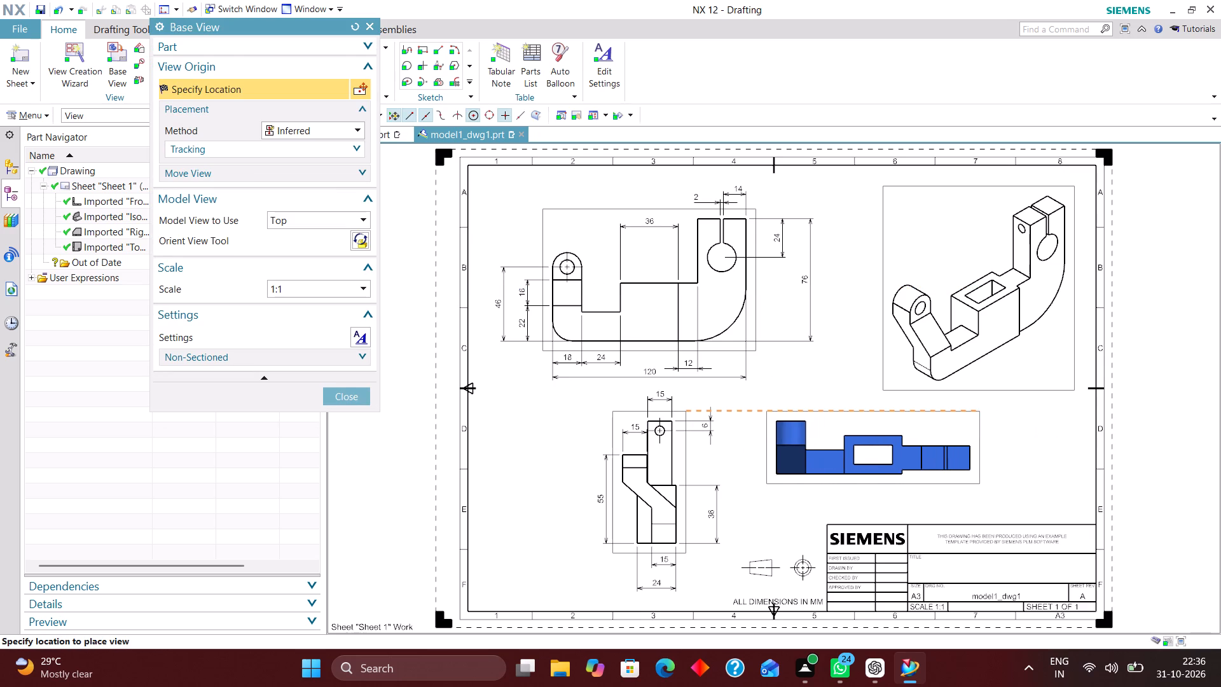
{"action": "left_click", "coordinate": [852, 453]}
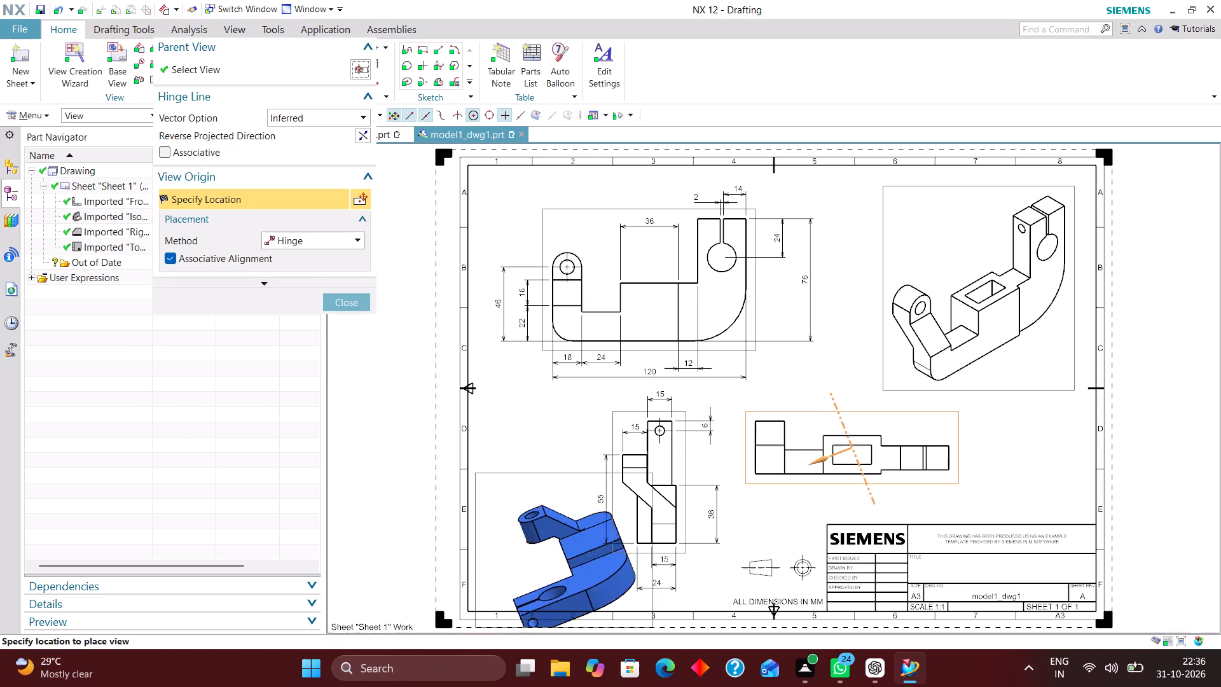
{"action": "left_click", "coordinate": [343, 296]}
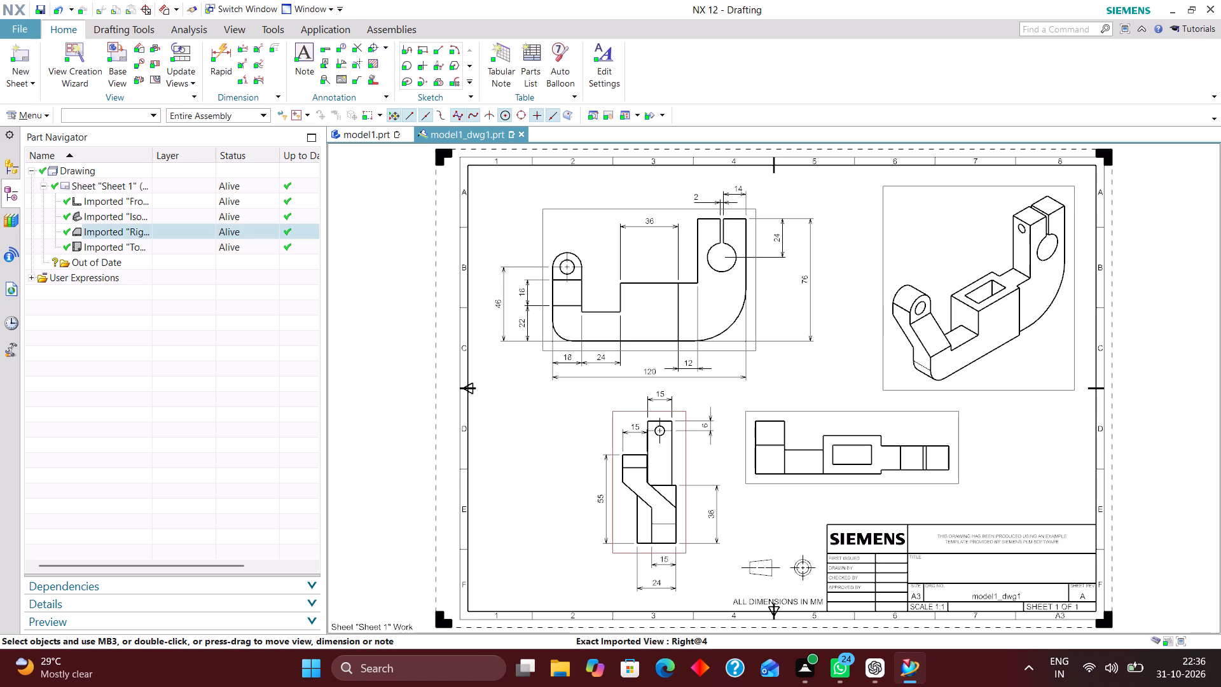
Move the side view beneath the front view's small-lug end, then shift the top view closer to it, keeping them aligned.
{"action": "left_click_drag", "start_coordinate": [612, 432], "coordinate": [537, 428]}
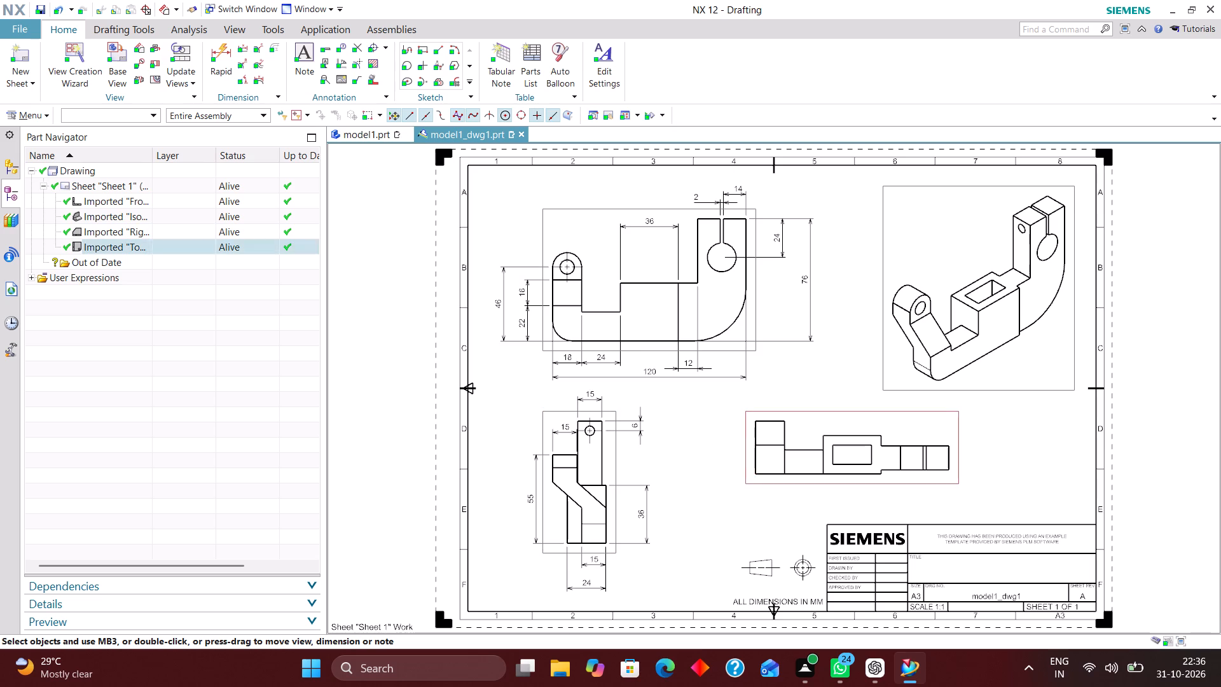
{"action": "left_click_drag", "start_coordinate": [745, 474], "coordinate": [712, 479]}
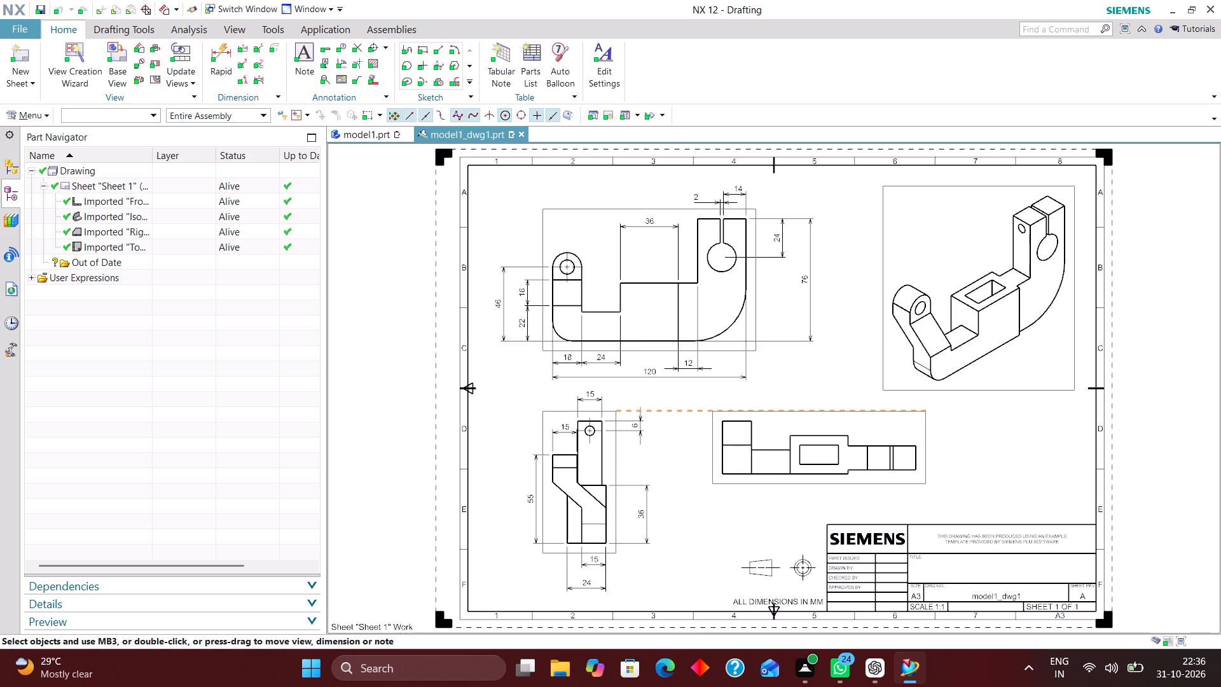
{"action": "left_click_drag", "start_coordinate": [712, 479], "coordinate": [712, 479]}
Dimension the width of the top view's slotted upright end, placed just outside that end.
{"action": "left_click", "coordinate": [212, 52]}
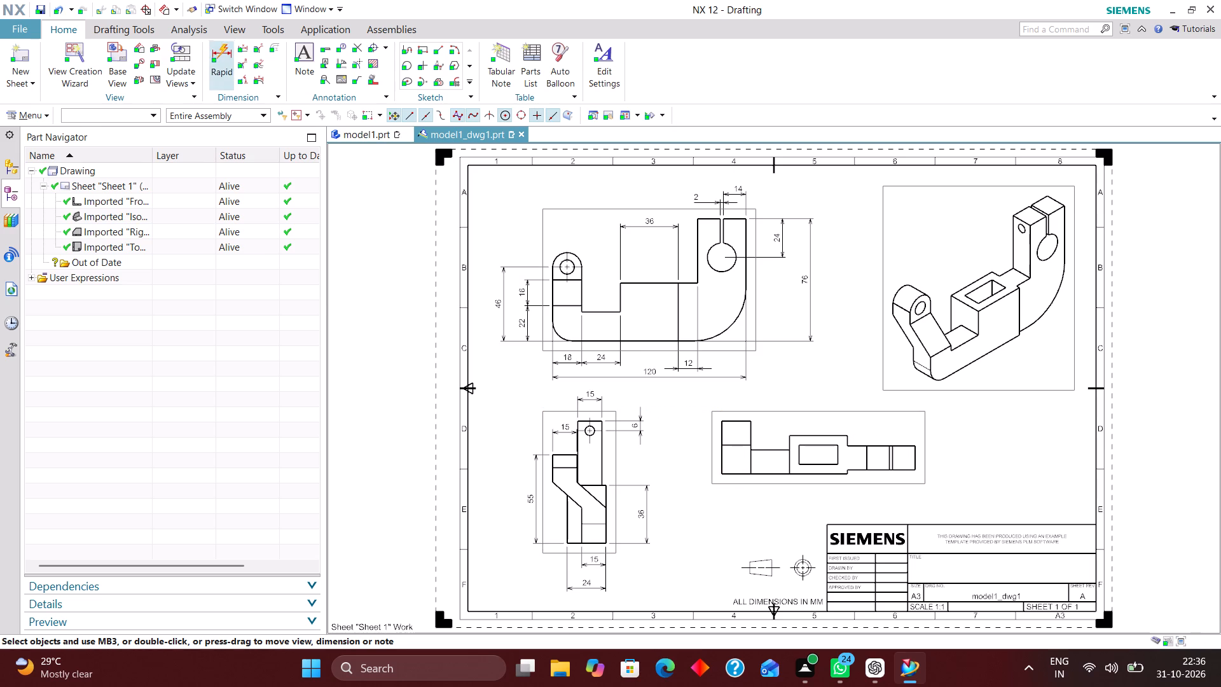
{"action": "scroll", "coordinate": [932, 481], "scroll_direction": "up", "scroll_amount": 3}
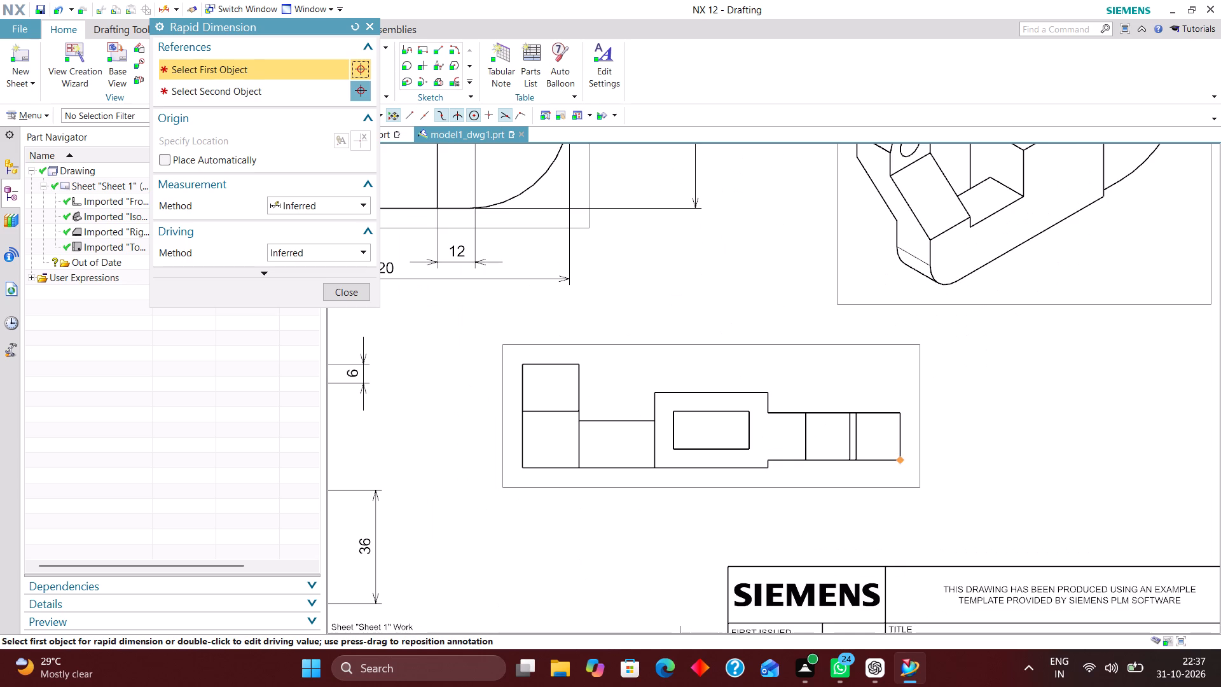
{"action": "left_click", "coordinate": [902, 462]}
{"action": "left_click", "coordinate": [899, 413]}
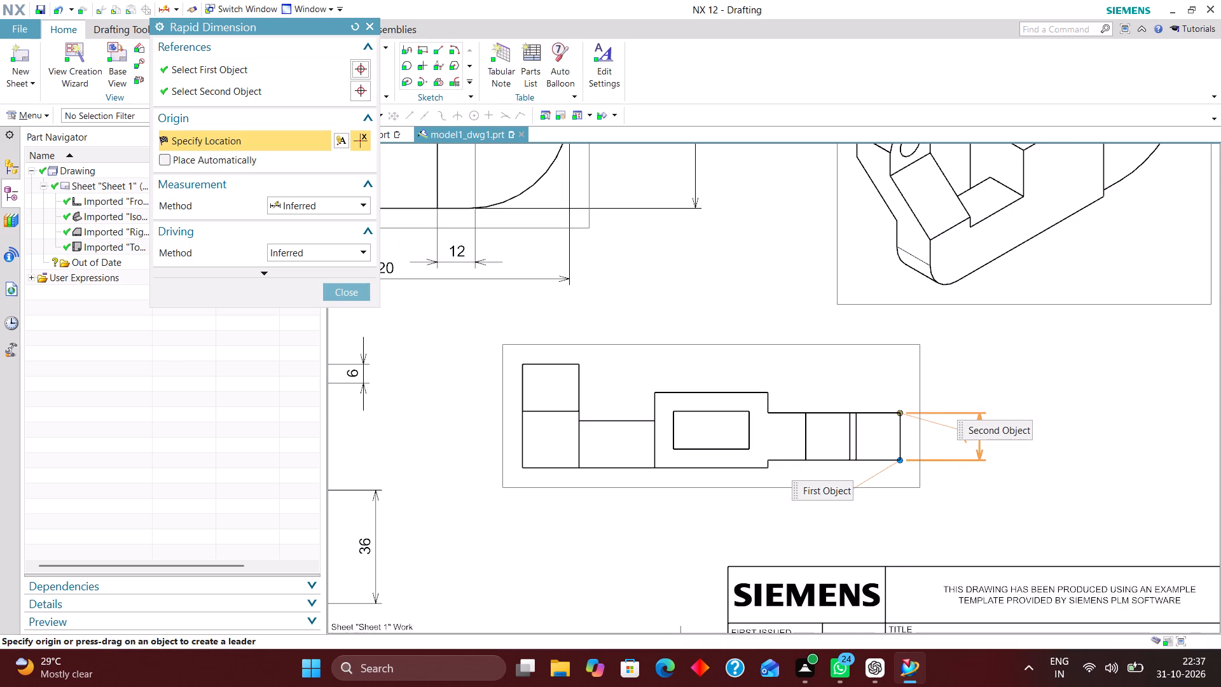
{"action": "left_click", "coordinate": [940, 441]}
Dimension the small step between the central block's lower edge and the slotted arm's lower edge, placed below the top view.
{"action": "scroll", "coordinate": [768, 474], "scroll_direction": "up", "scroll_amount": 4}
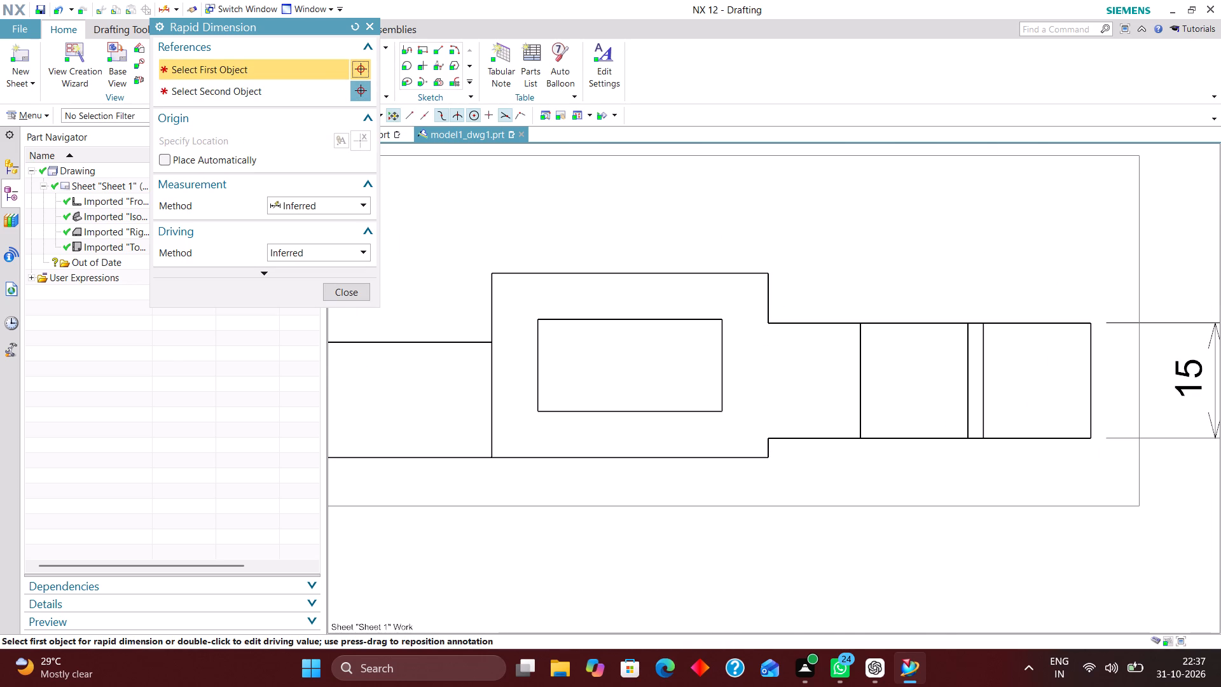
{"action": "left_click", "coordinate": [767, 462]}
{"action": "left_click", "coordinate": [771, 439]}
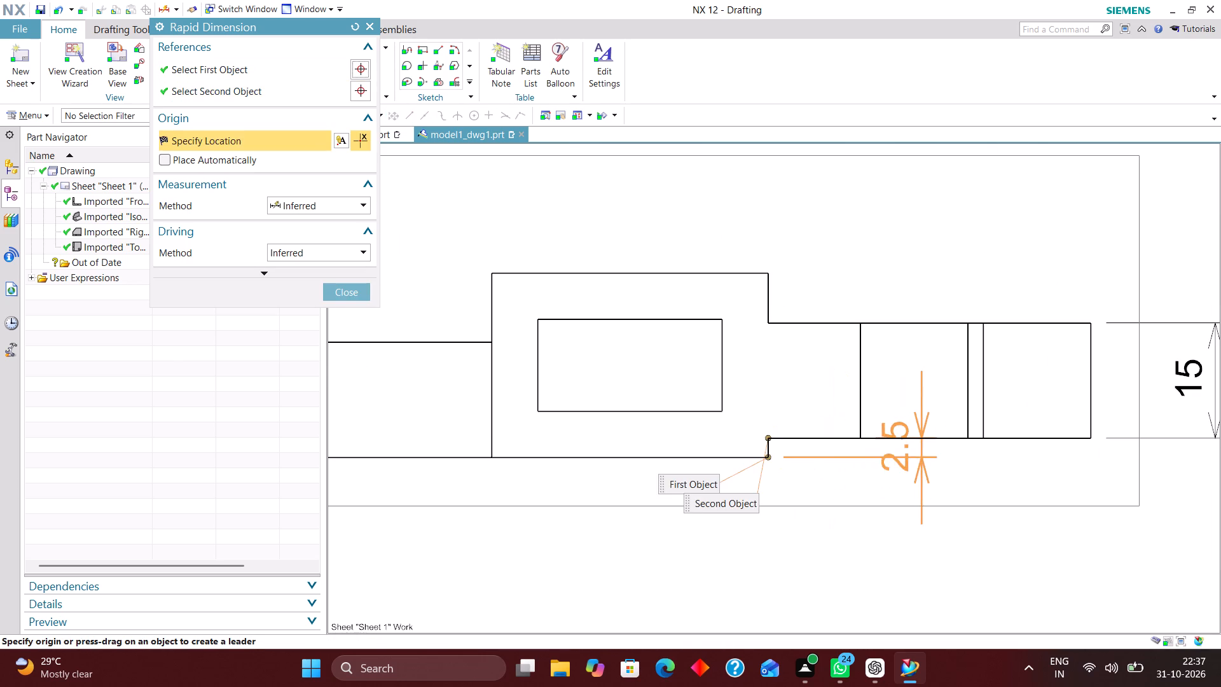
{"action": "left_click", "coordinate": [873, 565]}
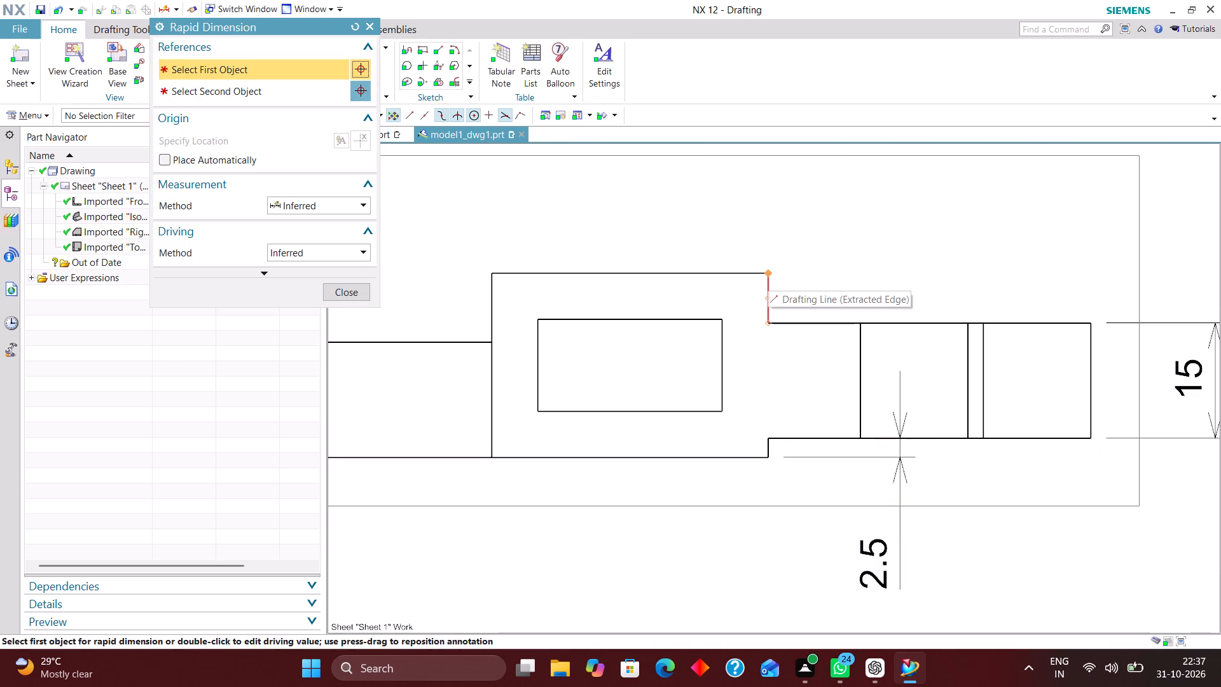
Dimension the central block's rectangular opening in the top view, placing its width beside the opening and its length below the view.
{"action": "scroll", "coordinate": [788, 360], "scroll_direction": "down", "scroll_amount": 3}
{"action": "scroll", "coordinate": [748, 402], "scroll_direction": "up", "scroll_amount": 3}
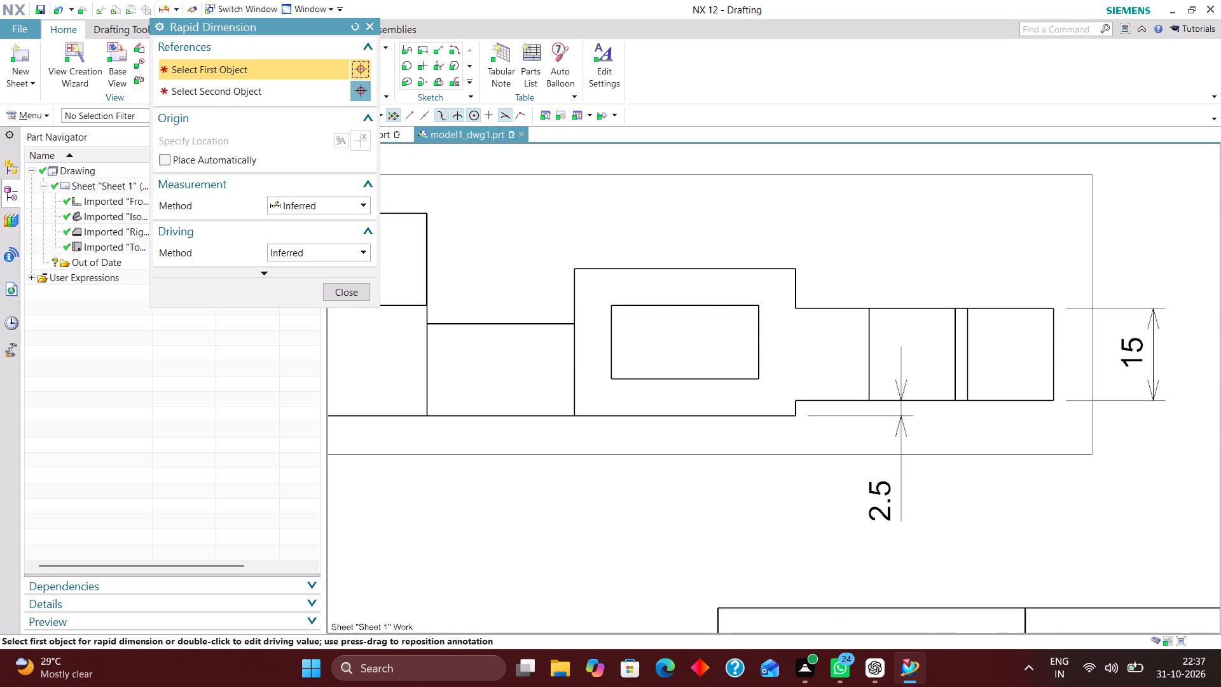
{"action": "left_click", "coordinate": [760, 304]}
{"action": "left_click", "coordinate": [761, 378]}
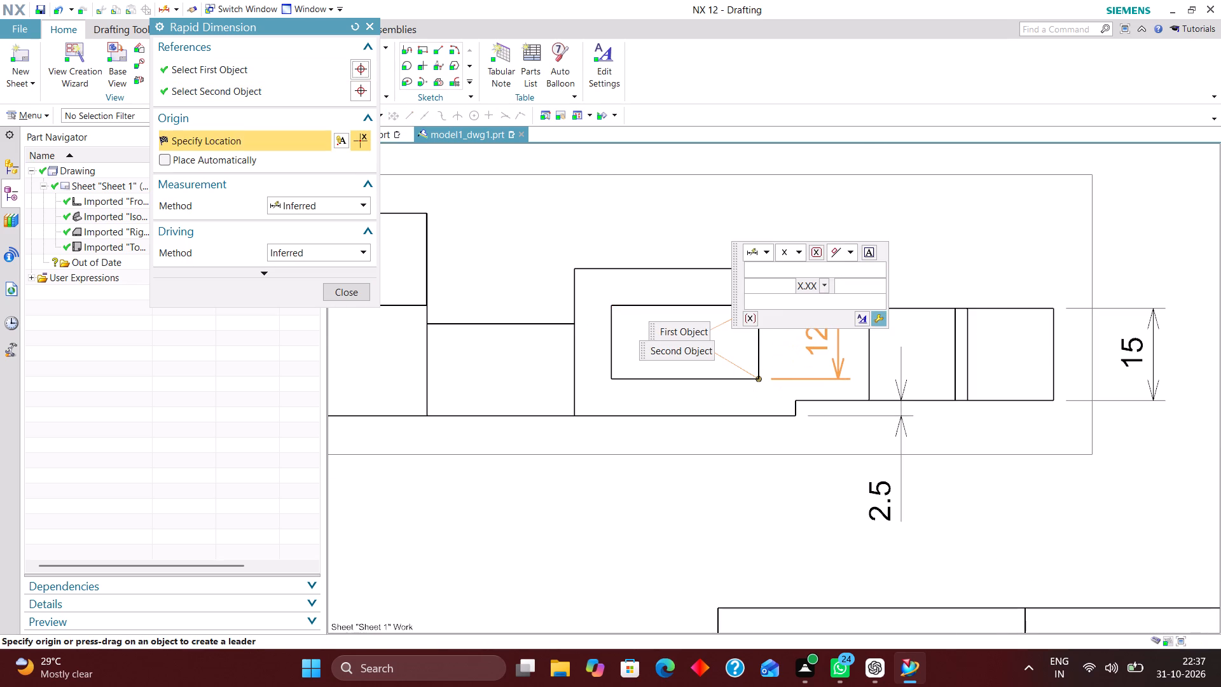
{"action": "scroll", "coordinate": [875, 366], "scroll_direction": "down", "scroll_amount": 1}
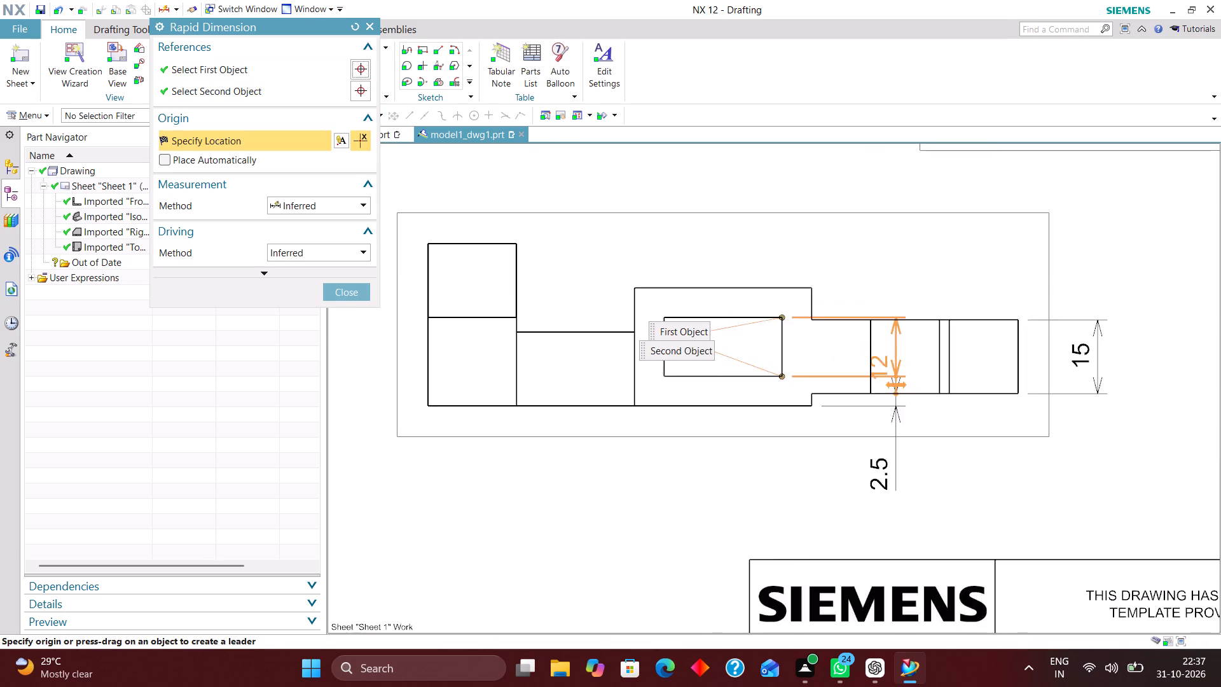
{"action": "scroll", "coordinate": [874, 370], "scroll_direction": "down", "scroll_amount": 1}
{"action": "scroll", "coordinate": [827, 356], "scroll_direction": "up", "scroll_amount": 2}
{"action": "left_click", "coordinate": [825, 354]}
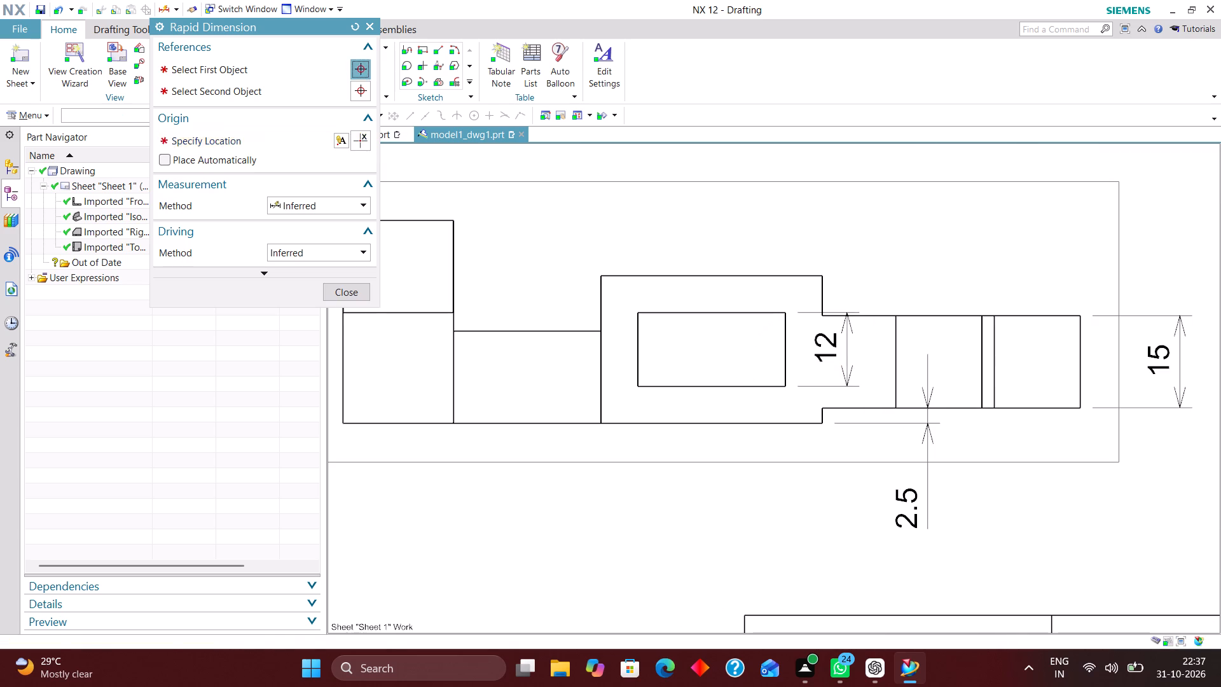
{"action": "left_click", "coordinate": [634, 387]}
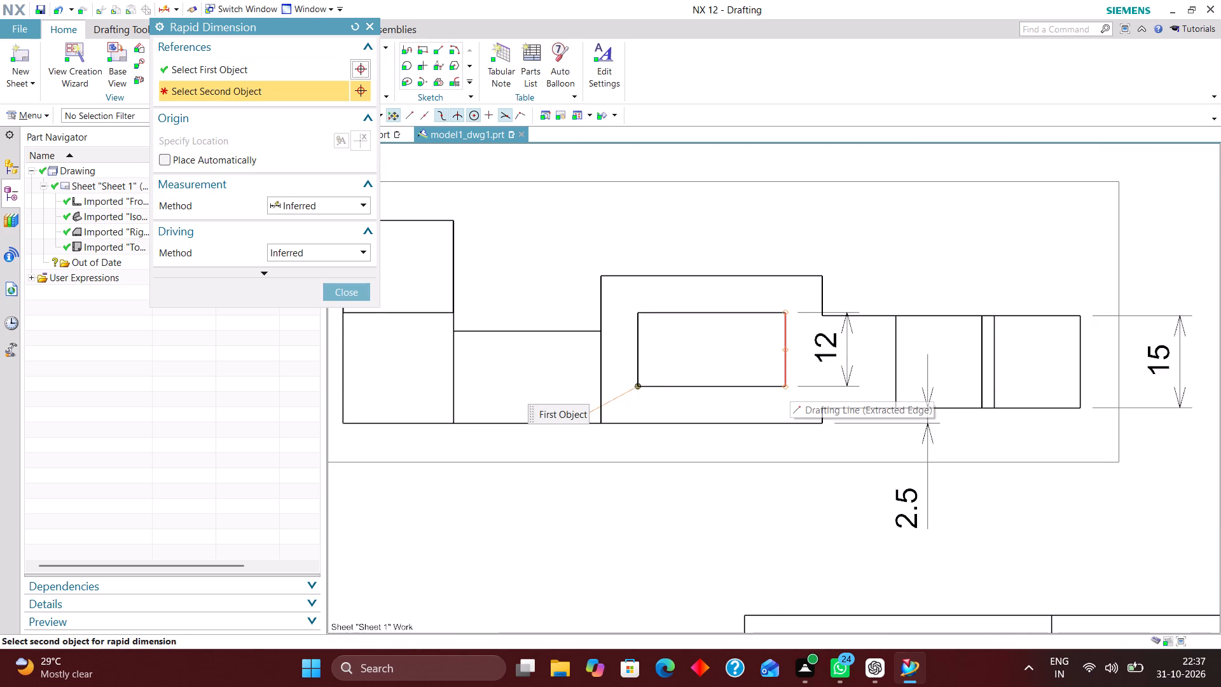
{"action": "left_click", "coordinate": [787, 385]}
{"action": "left_click", "coordinate": [722, 489]}
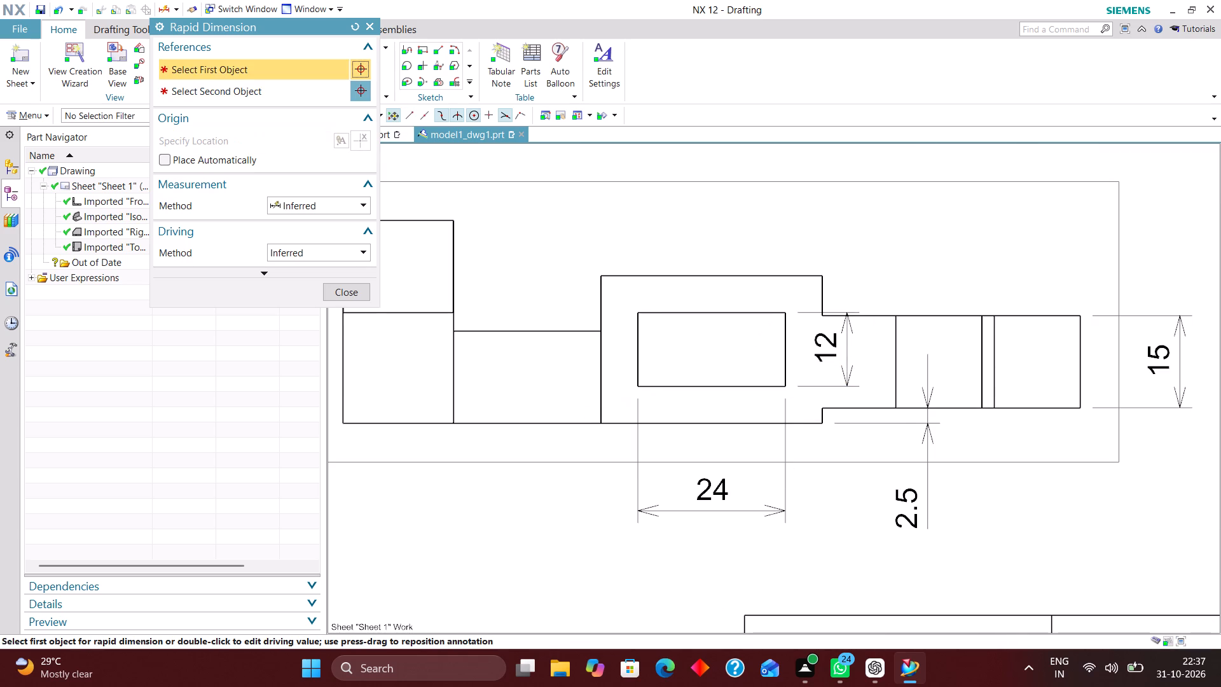
Dimension the central block's length in the top view, placed above the view.
{"action": "scroll", "coordinate": [812, 451], "scroll_direction": "down", "scroll_amount": 3}
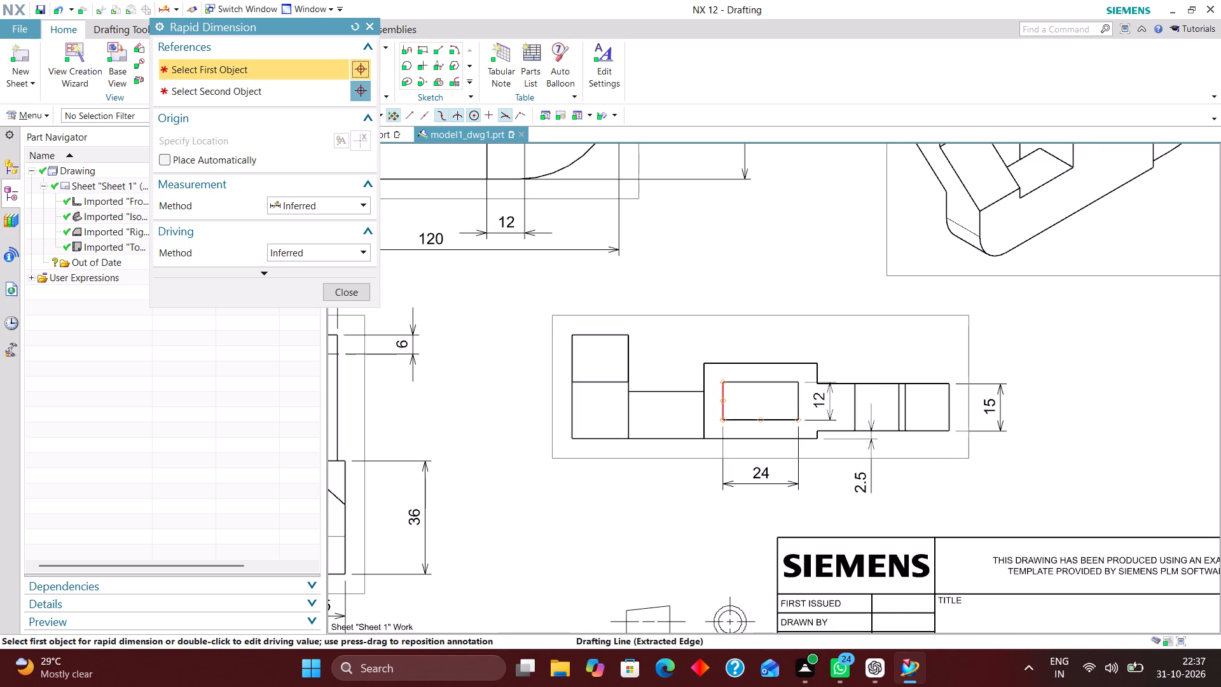
{"action": "scroll", "coordinate": [746, 450], "scroll_direction": "down", "scroll_amount": 1}
{"action": "scroll", "coordinate": [733, 427], "scroll_direction": "up", "scroll_amount": 3}
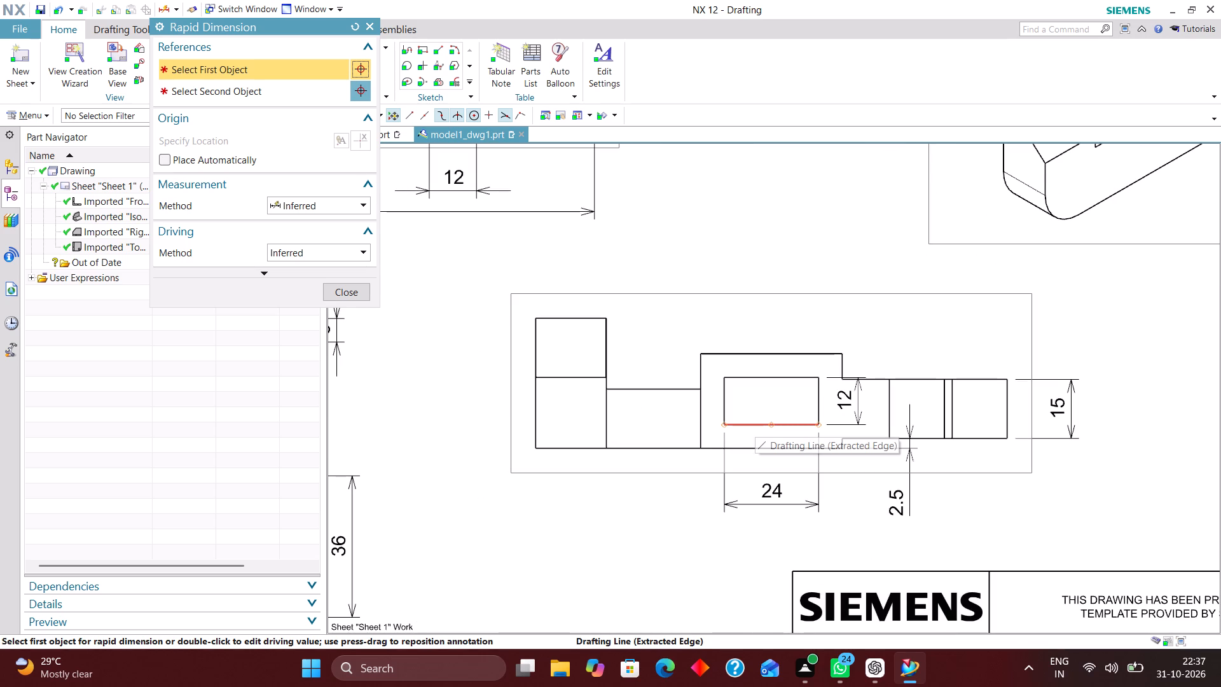
{"action": "scroll", "coordinate": [653, 387], "scroll_direction": "down", "scroll_amount": 2}
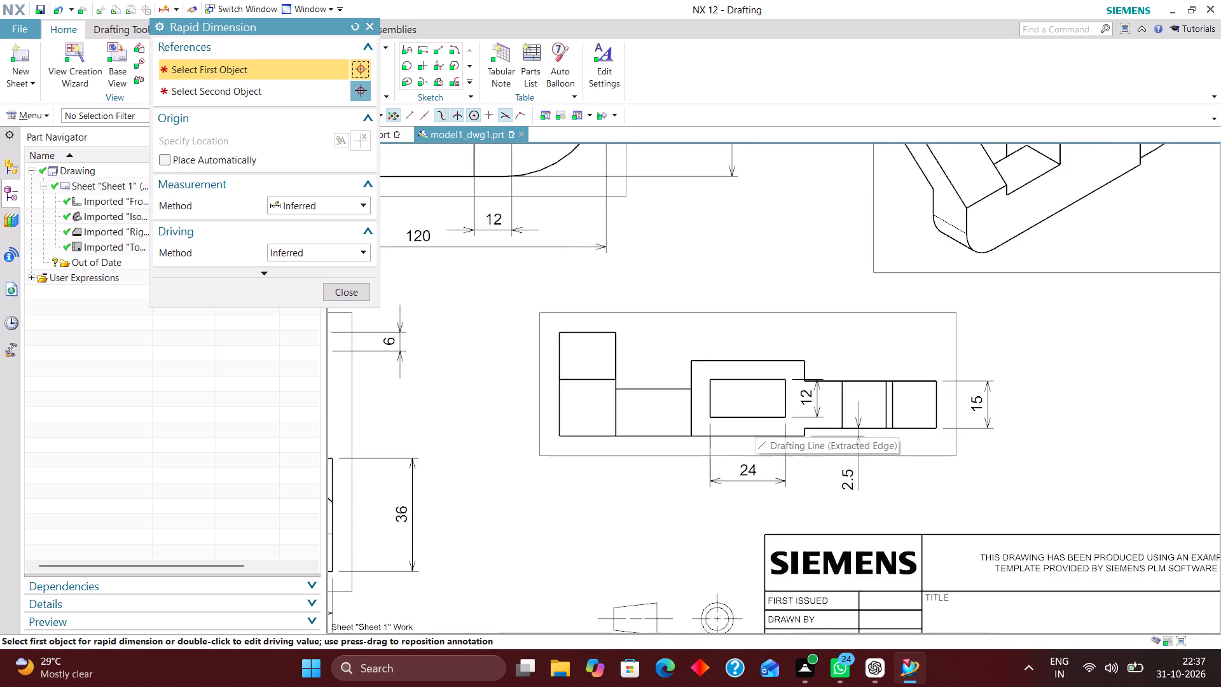
{"action": "scroll", "coordinate": [635, 413], "scroll_direction": "down", "scroll_amount": 1}
{"action": "scroll", "coordinate": [637, 387], "scroll_direction": "up", "scroll_amount": 3}
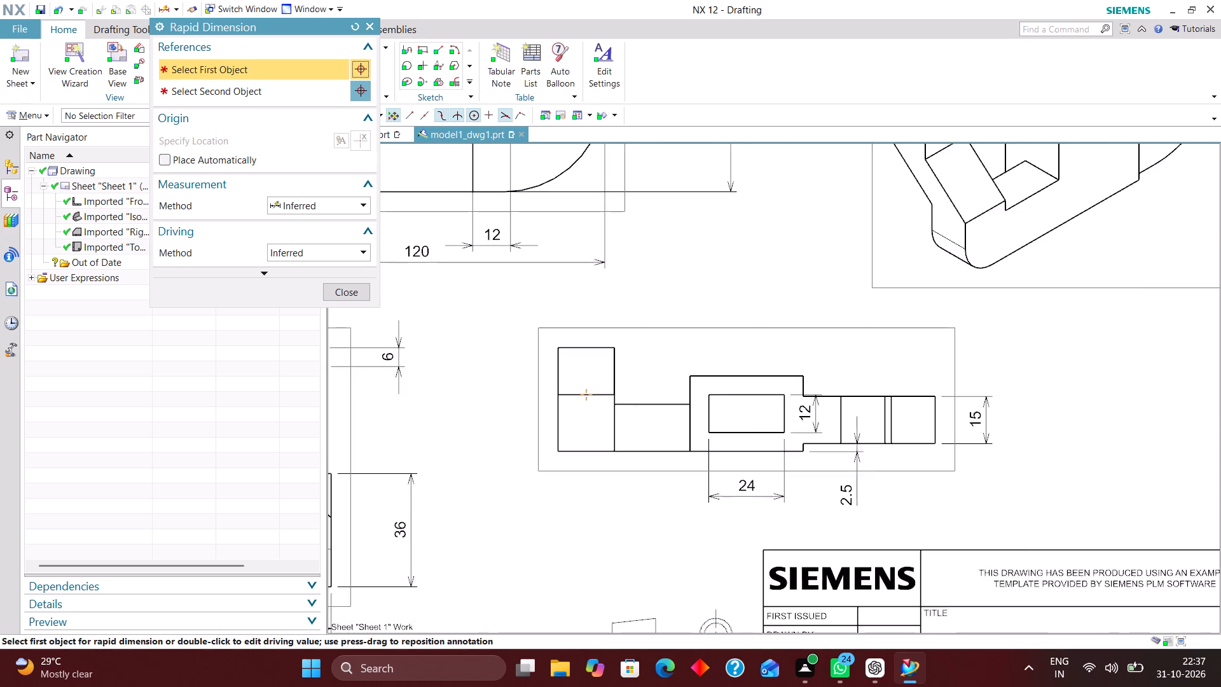
{"action": "scroll", "coordinate": [699, 378], "scroll_direction": "down", "scroll_amount": 1}
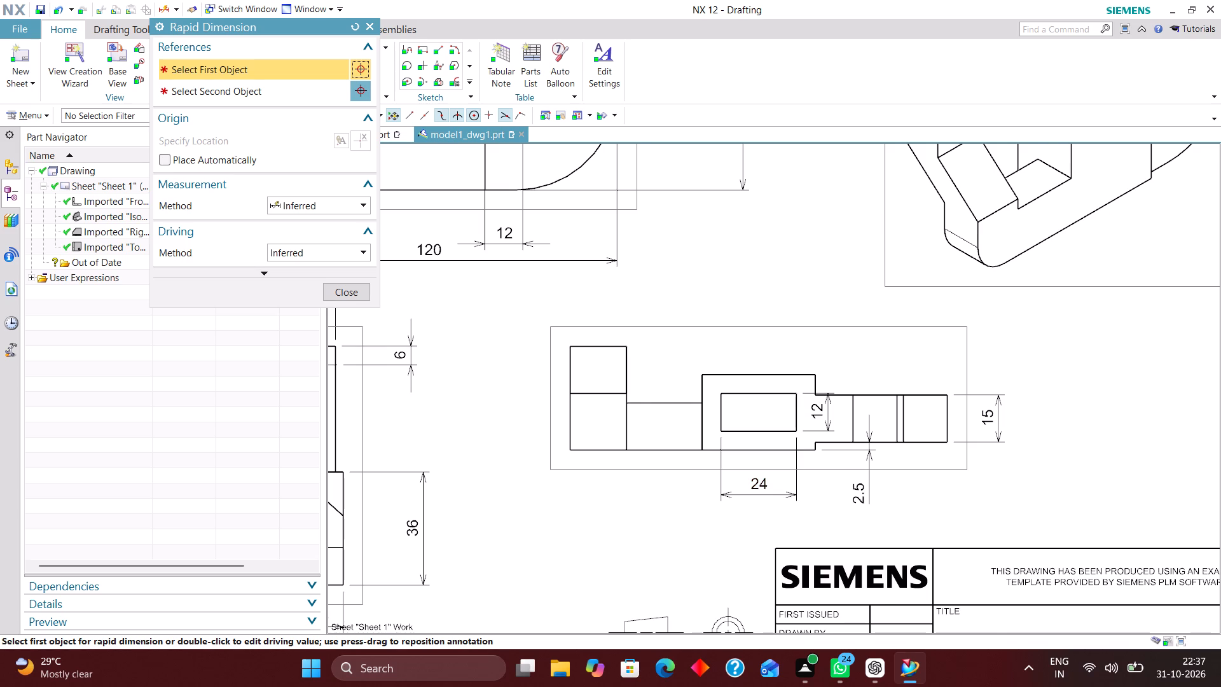
{"action": "scroll", "coordinate": [694, 403], "scroll_direction": "down", "scroll_amount": 1}
{"action": "scroll", "coordinate": [792, 392], "scroll_direction": "up", "scroll_amount": 2}
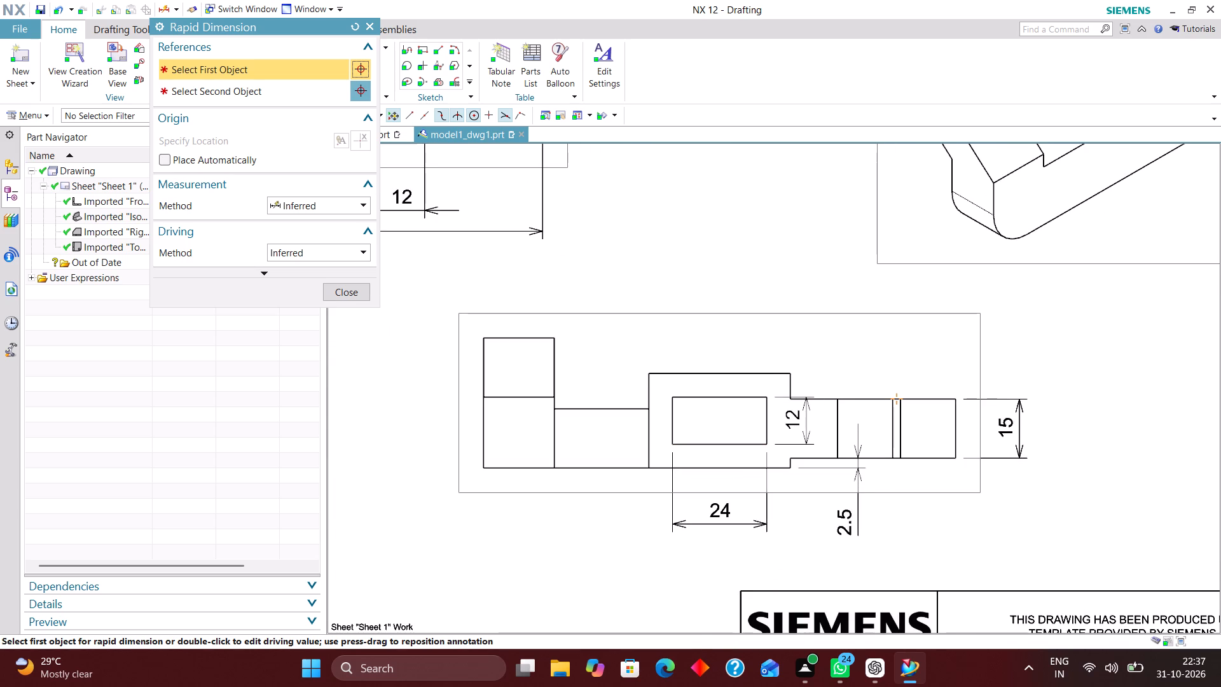
{"action": "left_click", "coordinate": [649, 372]}
{"action": "left_click", "coordinate": [794, 371]}
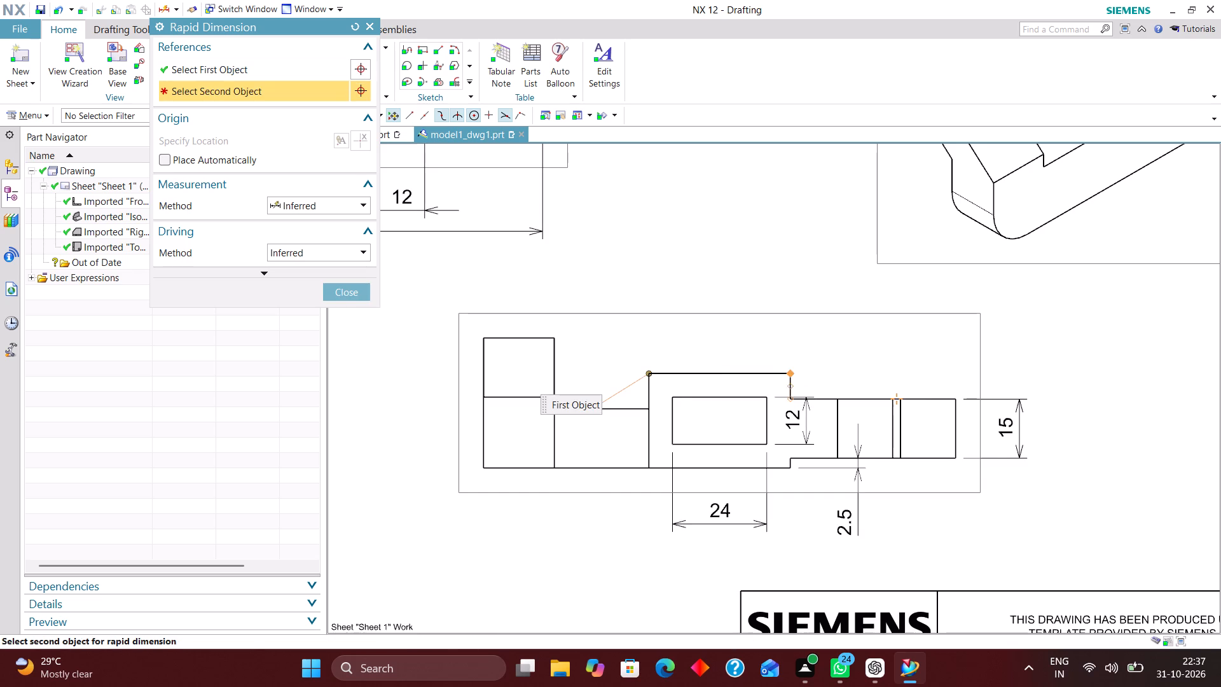
{"action": "left_click", "coordinate": [725, 293]}
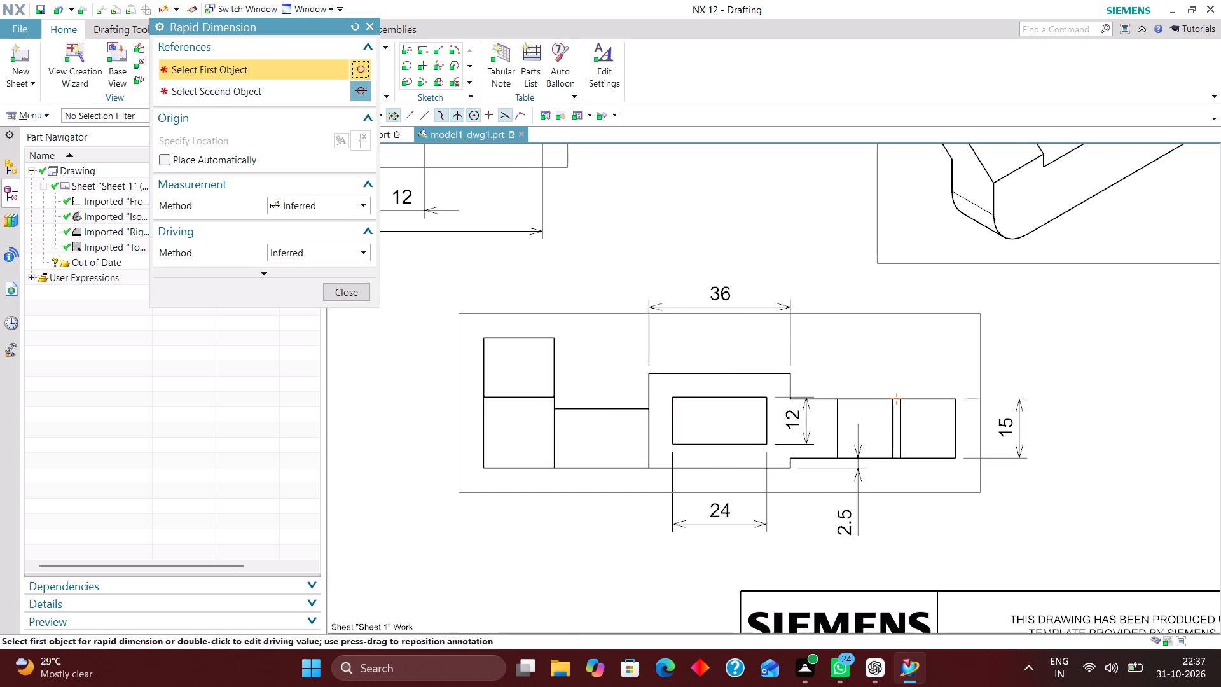
Dimension the horizontal distance from the rectangular opening to the central block's slotted-arm end, placed below the opening's length dimension.
{"action": "scroll", "coordinate": [690, 349], "scroll_direction": "down", "scroll_amount": 1}
{"action": "scroll", "coordinate": [761, 407], "scroll_direction": "up", "scroll_amount": 4}
{"action": "left_click", "coordinate": [742, 449]}
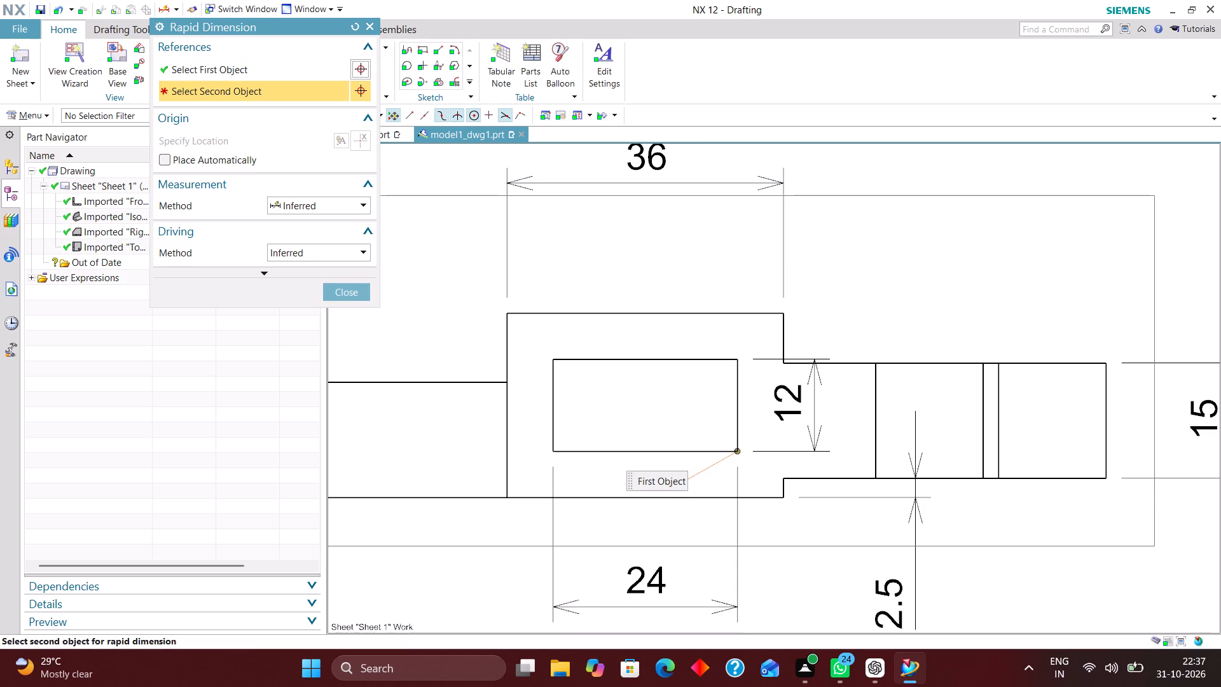
{"action": "left_click", "coordinate": [782, 496]}
{"action": "scroll", "coordinate": [766, 517], "scroll_direction": "down", "scroll_amount": 3}
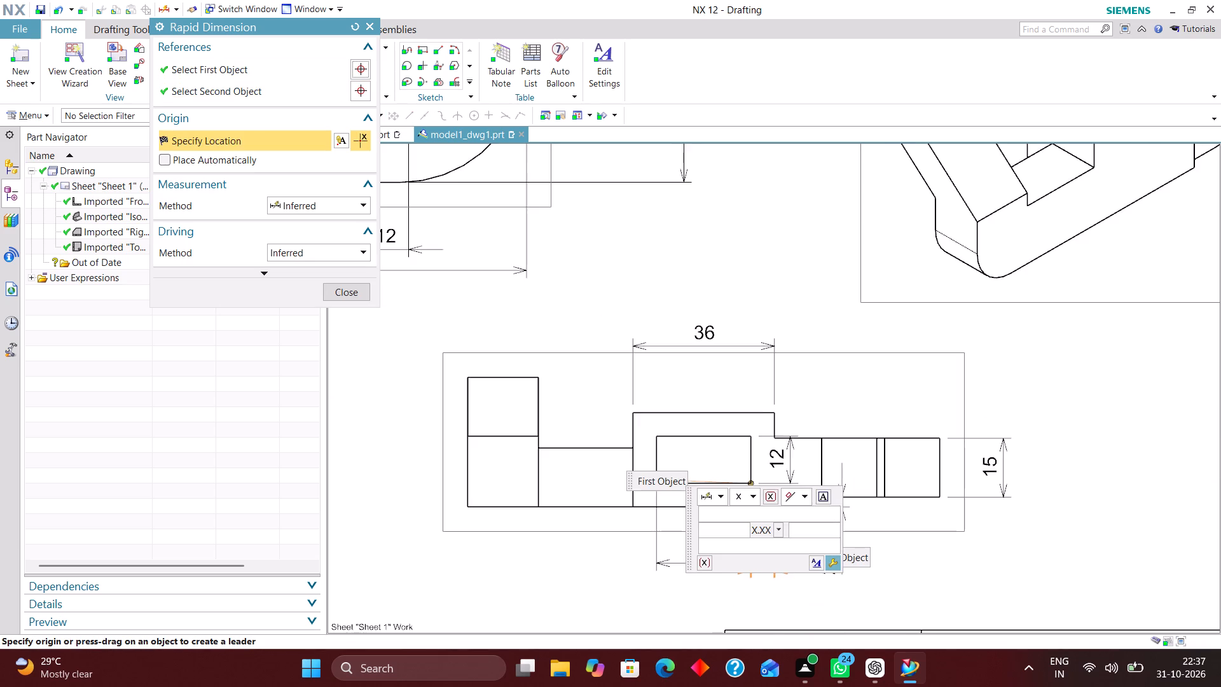
{"action": "scroll", "coordinate": [757, 588], "scroll_direction": "up", "scroll_amount": 4}
{"action": "left_click", "coordinate": [769, 573]}
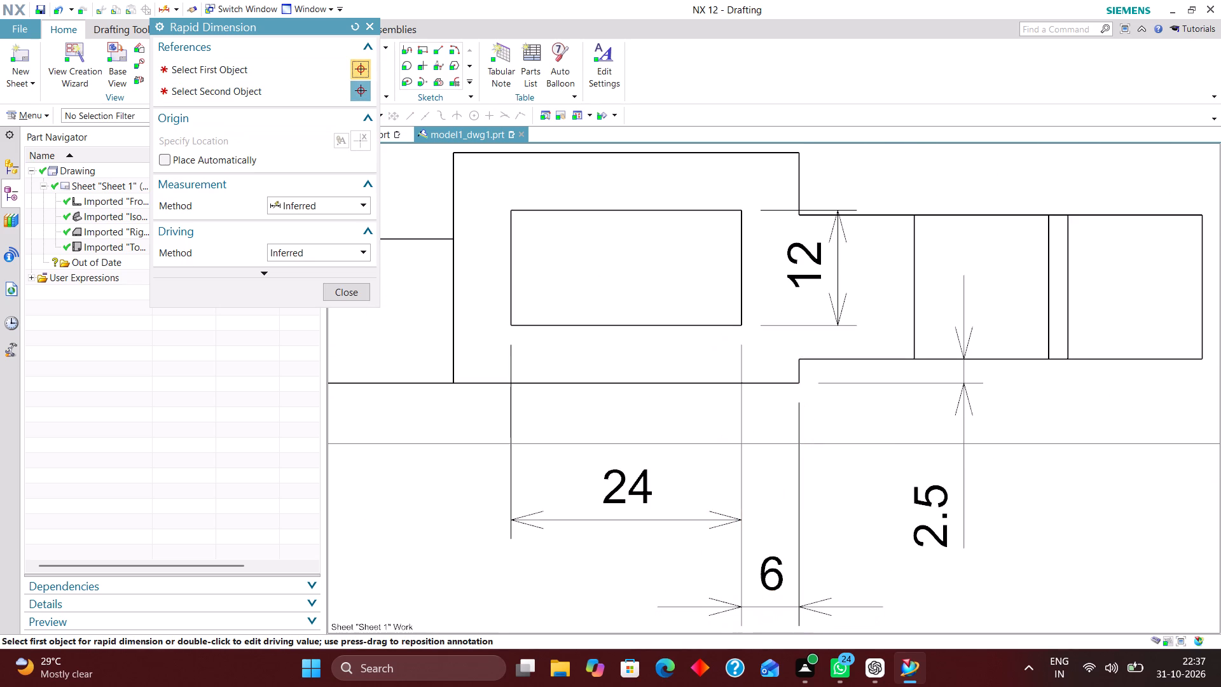
Dimension the top view's overall depth at the offset lug end, placed just outside the lug, and finish dimensioning.
{"action": "scroll", "coordinate": [650, 422], "scroll_direction": "down", "scroll_amount": 3}
{"action": "scroll", "coordinate": [766, 461], "scroll_direction": "down", "scroll_amount": 2}
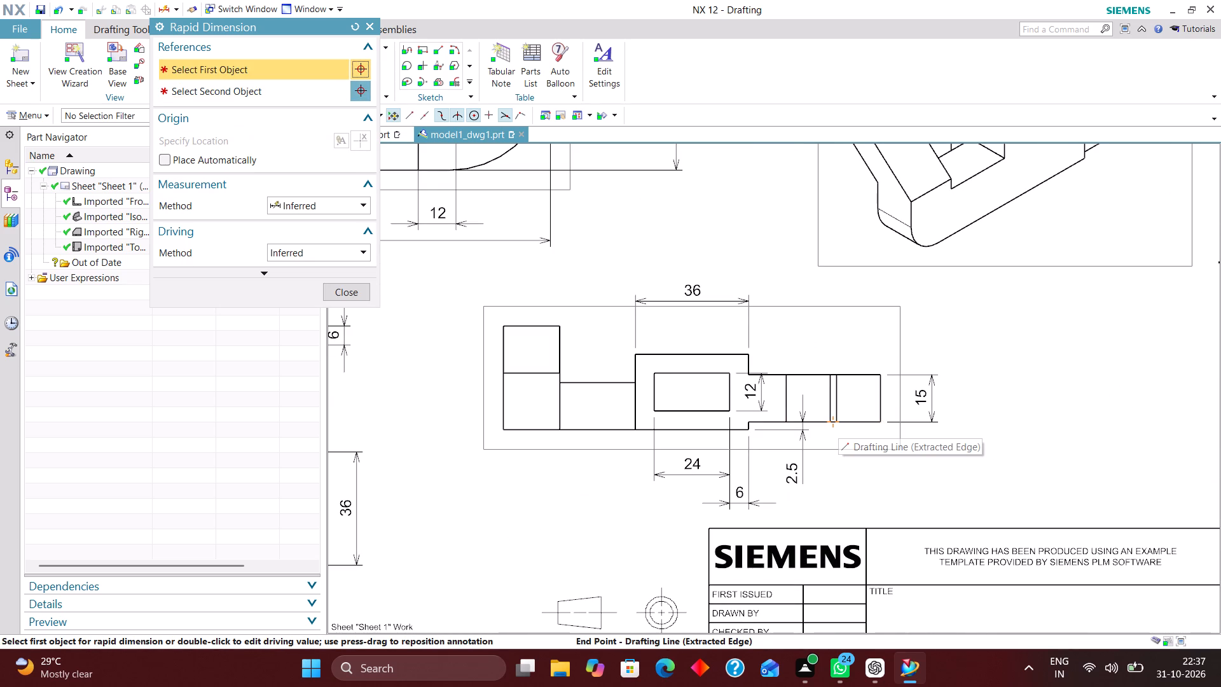
{"action": "scroll", "coordinate": [833, 340], "scroll_direction": "down", "scroll_amount": 1}
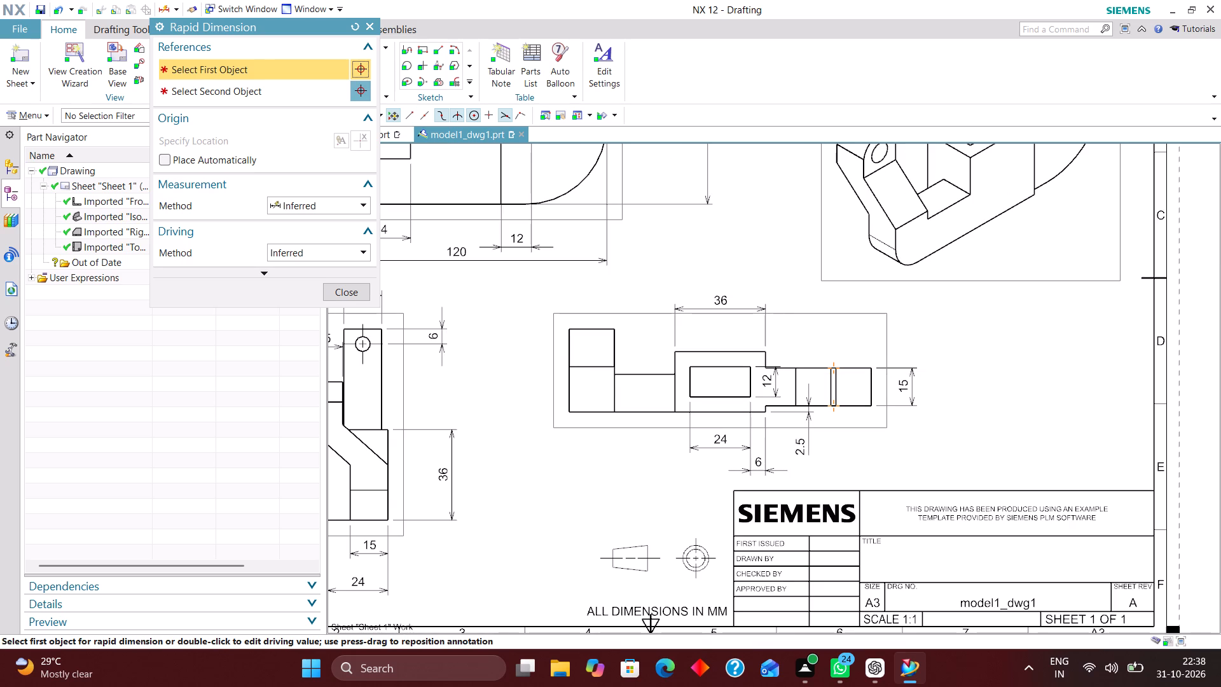
{"action": "scroll", "coordinate": [619, 399], "scroll_direction": "up", "scroll_amount": 3}
{"action": "scroll", "coordinate": [660, 433], "scroll_direction": "down", "scroll_amount": 3}
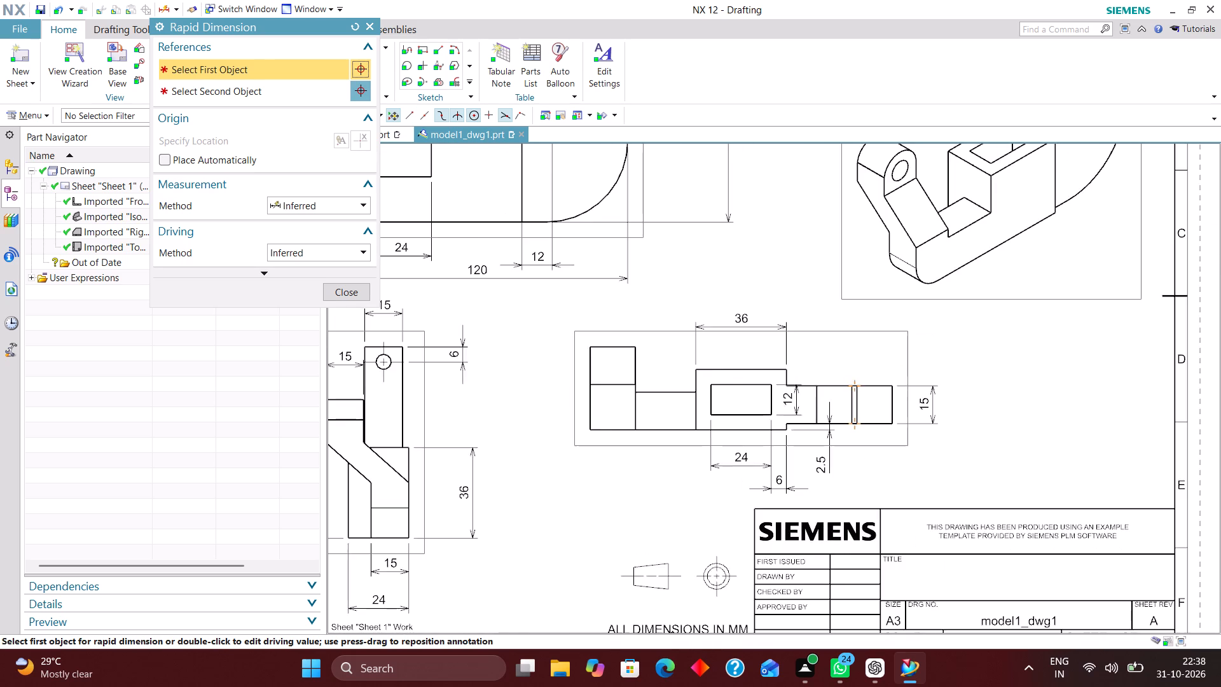
{"action": "scroll", "coordinate": [584, 357], "scroll_direction": "up", "scroll_amount": 3}
{"action": "scroll", "coordinate": [716, 382], "scroll_direction": "down", "scroll_amount": 3}
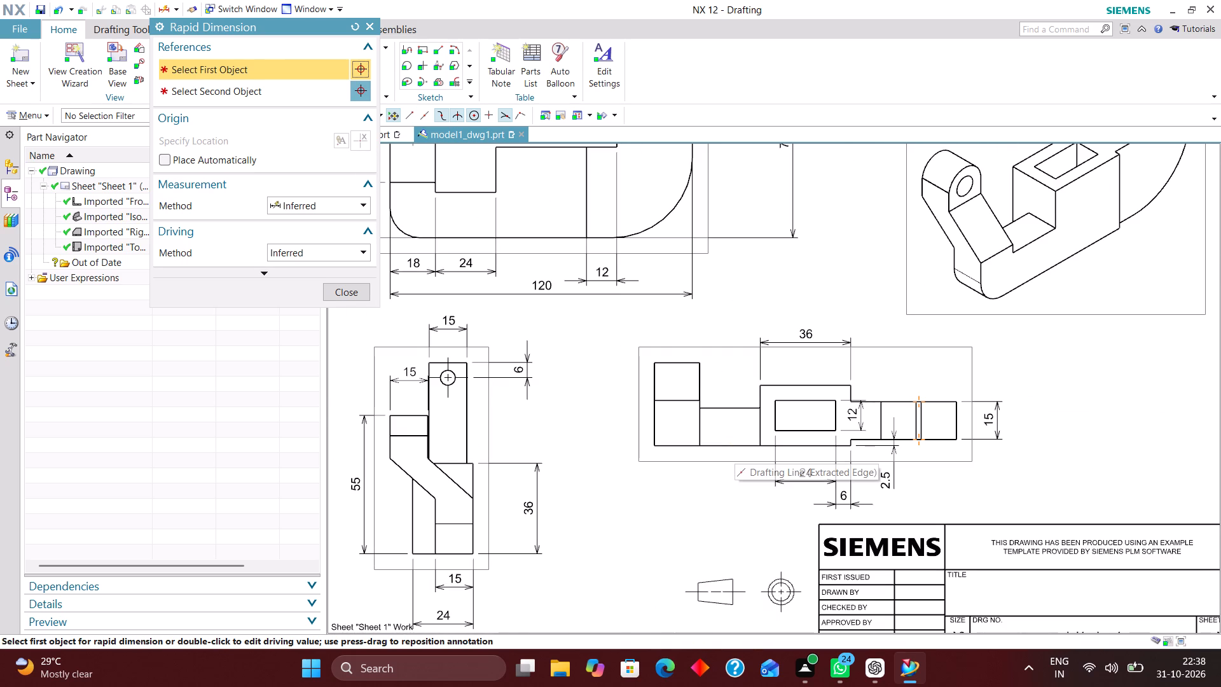
{"action": "left_click", "coordinate": [652, 359]}
{"action": "left_click", "coordinate": [654, 445]}
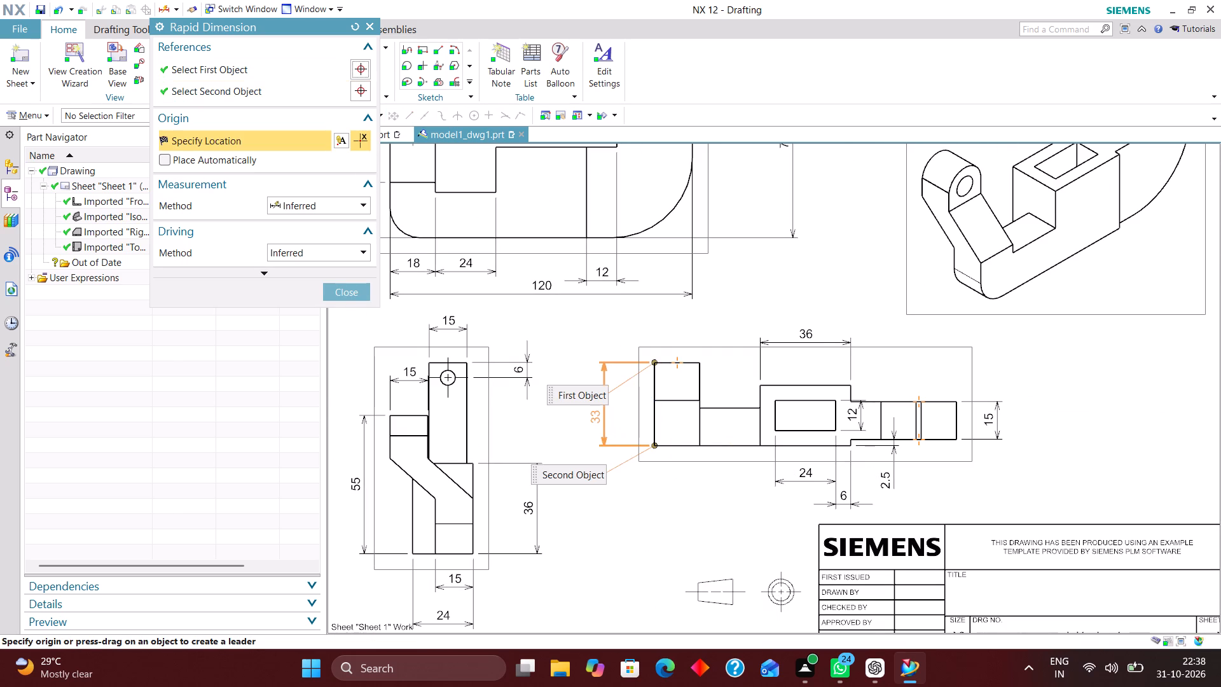
{"action": "left_click", "coordinate": [619, 409]}
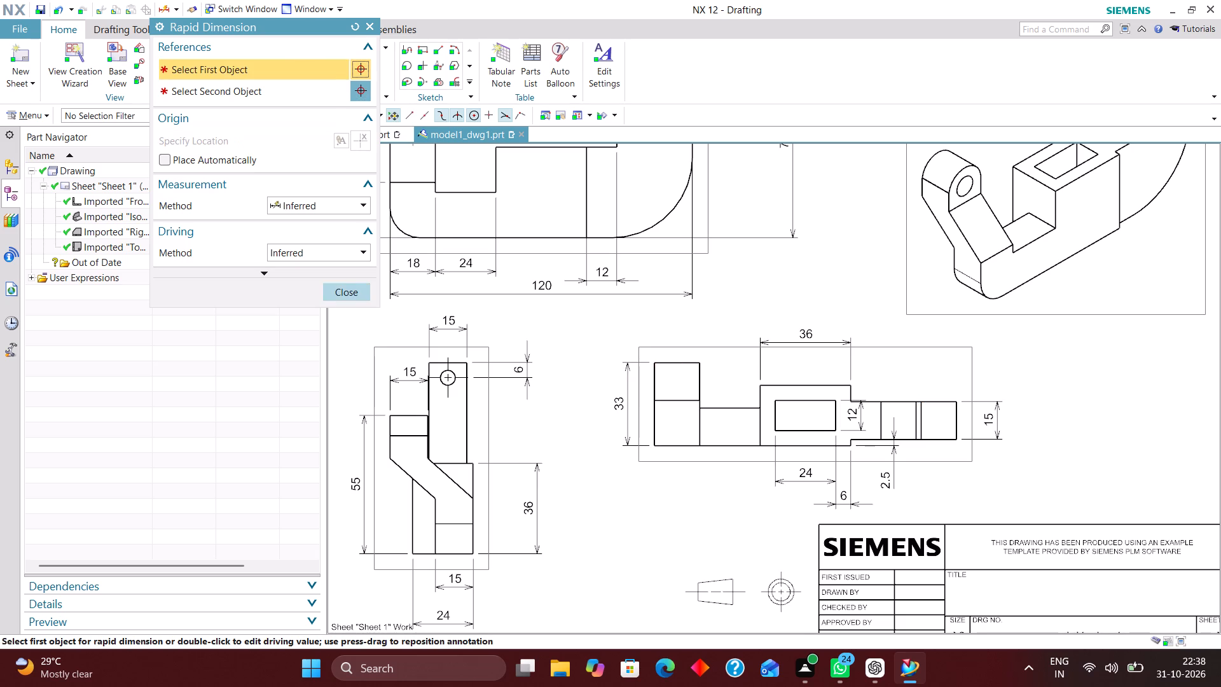
{"action": "left_click", "coordinate": [359, 293]}
Reposition the rectangular opening's width dimension slightly farther from the opening, with its text above the slotted arm's upper edge.
{"action": "scroll", "coordinate": [618, 364], "scroll_direction": "down", "scroll_amount": 3}
{"action": "scroll", "coordinate": [698, 397], "scroll_direction": "up", "scroll_amount": 2}
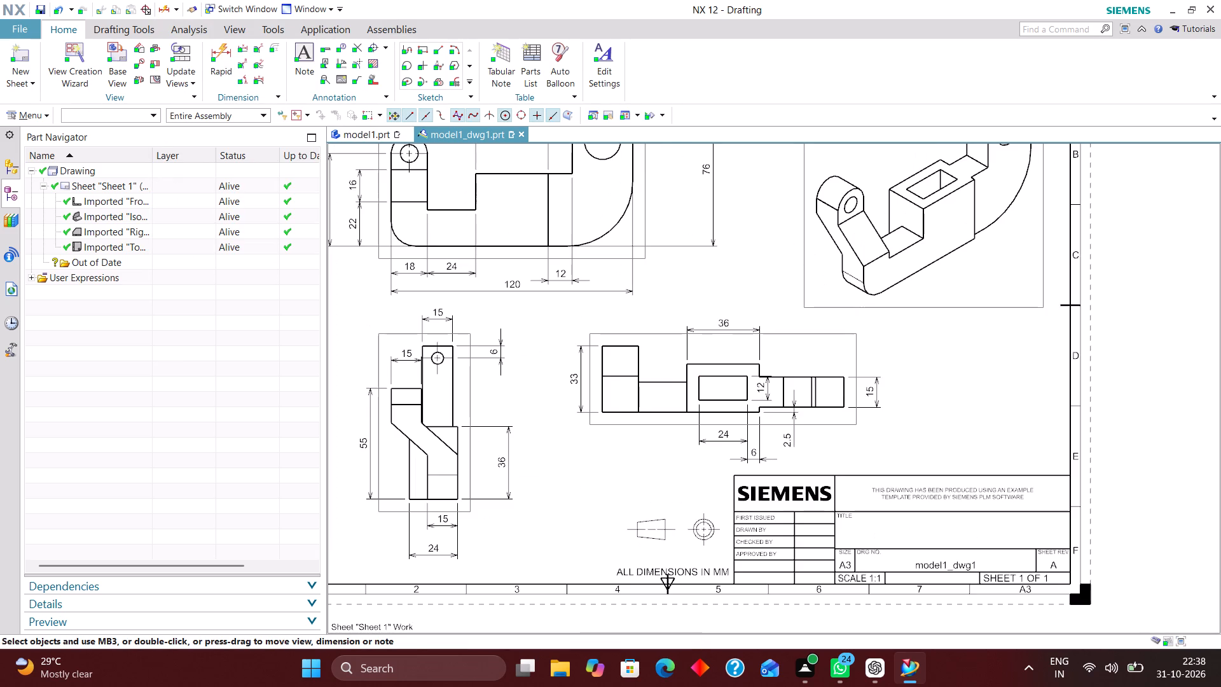
{"action": "right_click_drag", "start_coordinate": [972, 340], "coordinate": [882, 422]}
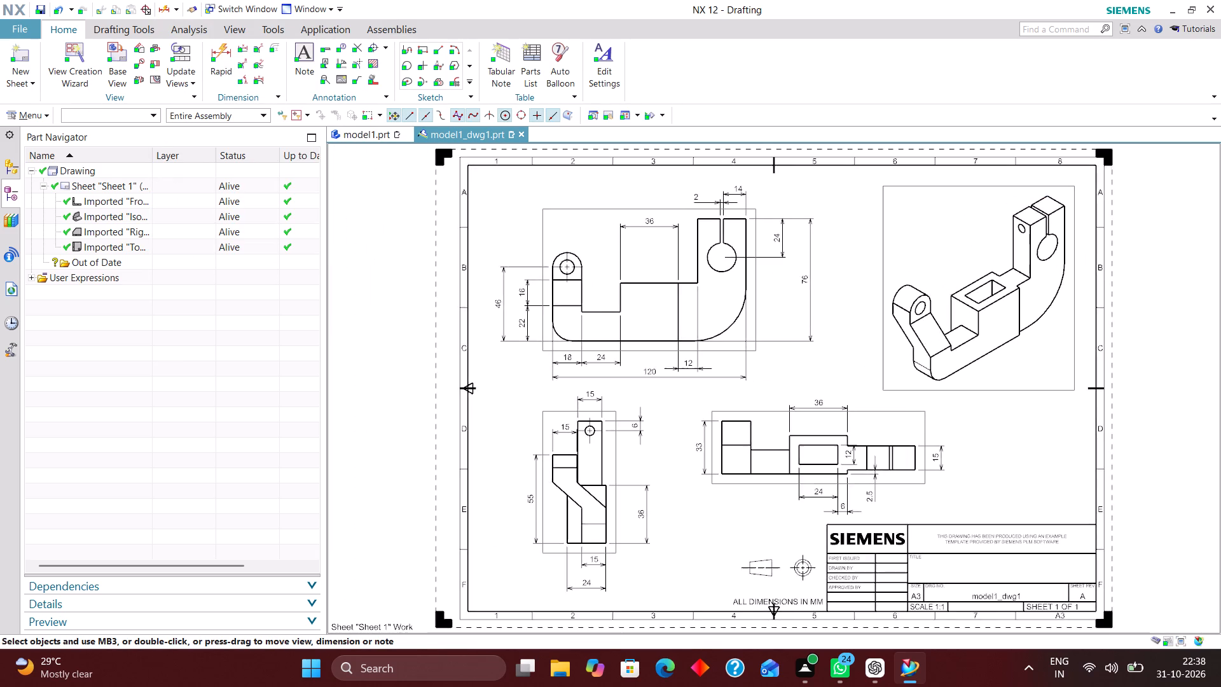
{"action": "scroll", "coordinate": [869, 462], "scroll_direction": "up", "scroll_amount": 4}
{"action": "left_click_drag", "start_coordinate": [829, 450], "coordinate": [843, 379]}
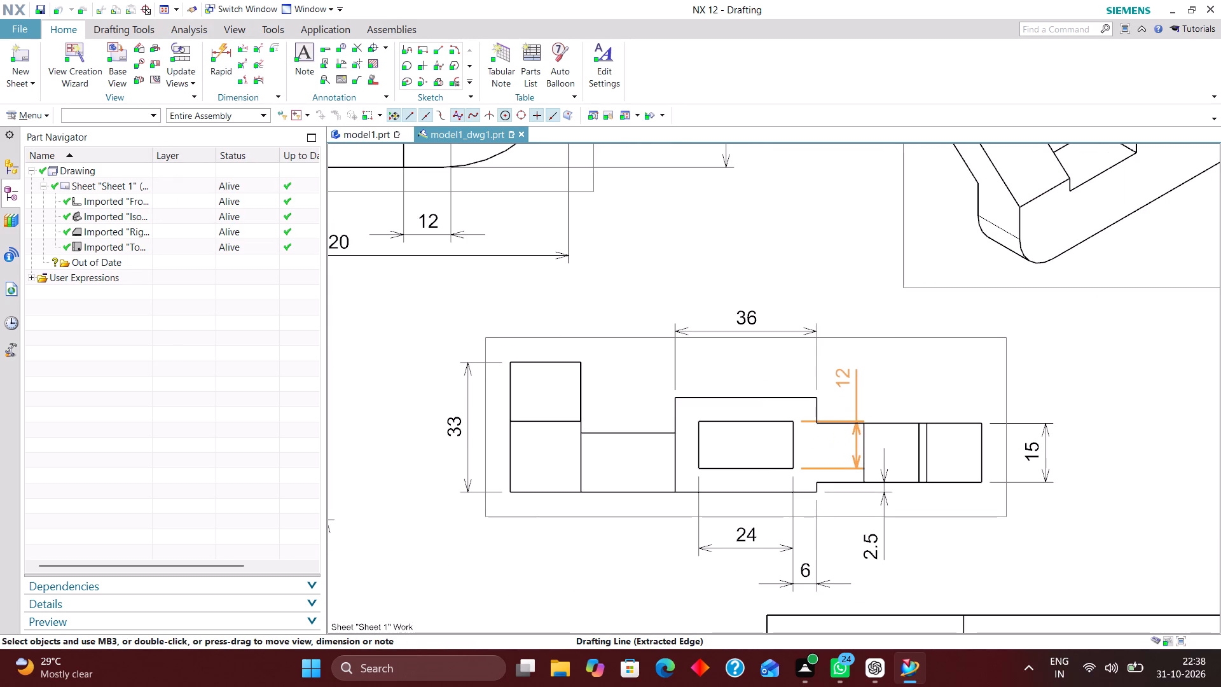
{"action": "left_click_drag", "start_coordinate": [843, 379], "coordinate": [832, 391]}
Show a view label of type Name below the isometric view.
{"action": "scroll", "coordinate": [848, 381], "scroll_direction": "down", "scroll_amount": 2}
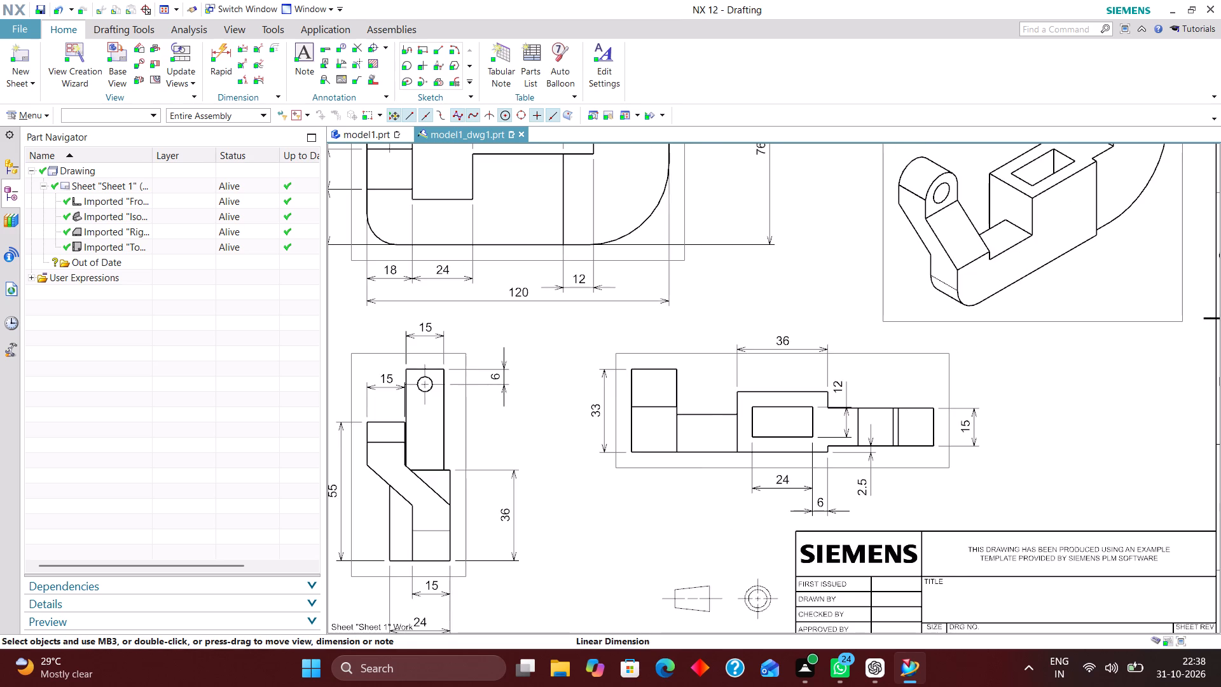
{"action": "scroll", "coordinate": [855, 517], "scroll_direction": "up", "scroll_amount": 3}
{"action": "scroll", "coordinate": [748, 454], "scroll_direction": "down", "scroll_amount": 1}
{"action": "scroll", "coordinate": [650, 391], "scroll_direction": "down", "scroll_amount": 3}
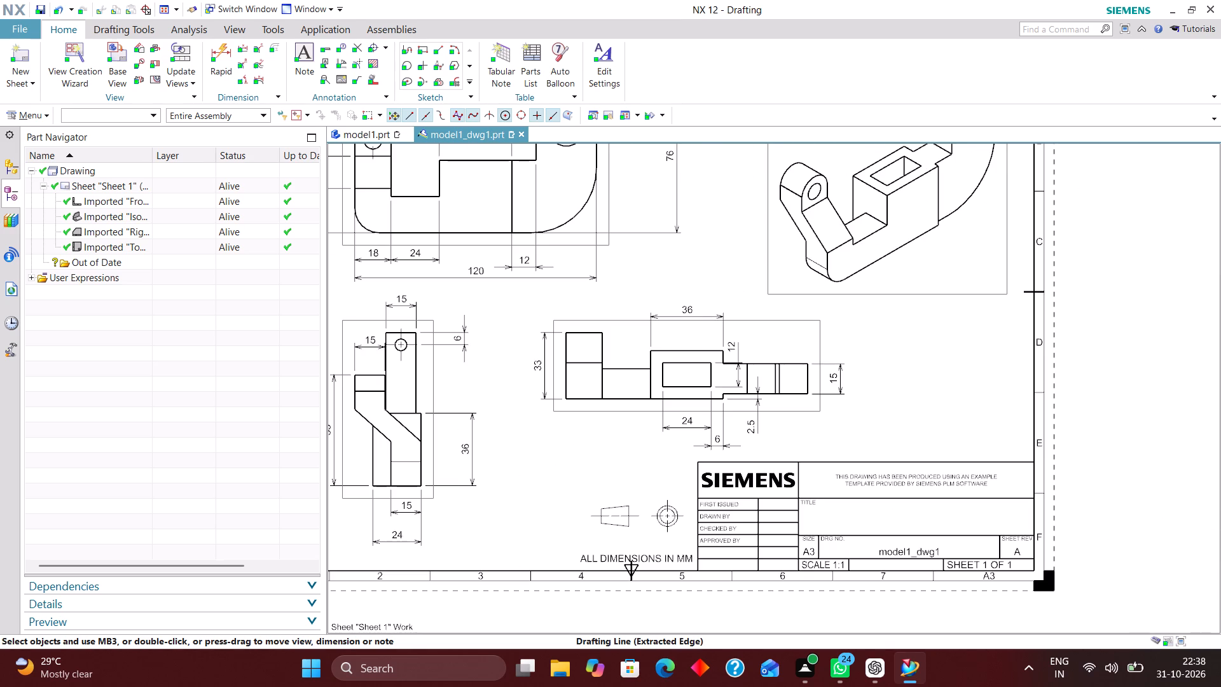
{"action": "right_click_drag", "start_coordinate": [963, 328], "coordinate": [908, 406]}
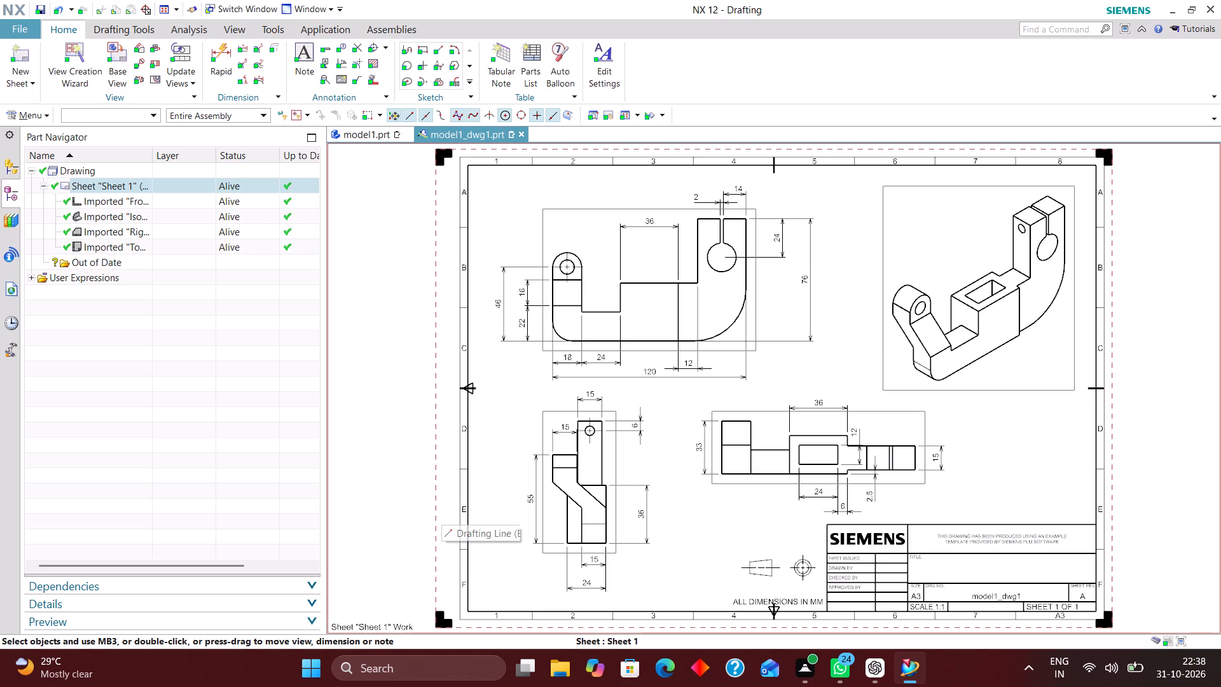
{"action": "right_click", "coordinate": [1008, 392]}
{"action": "left_click", "coordinate": [1046, 104]}
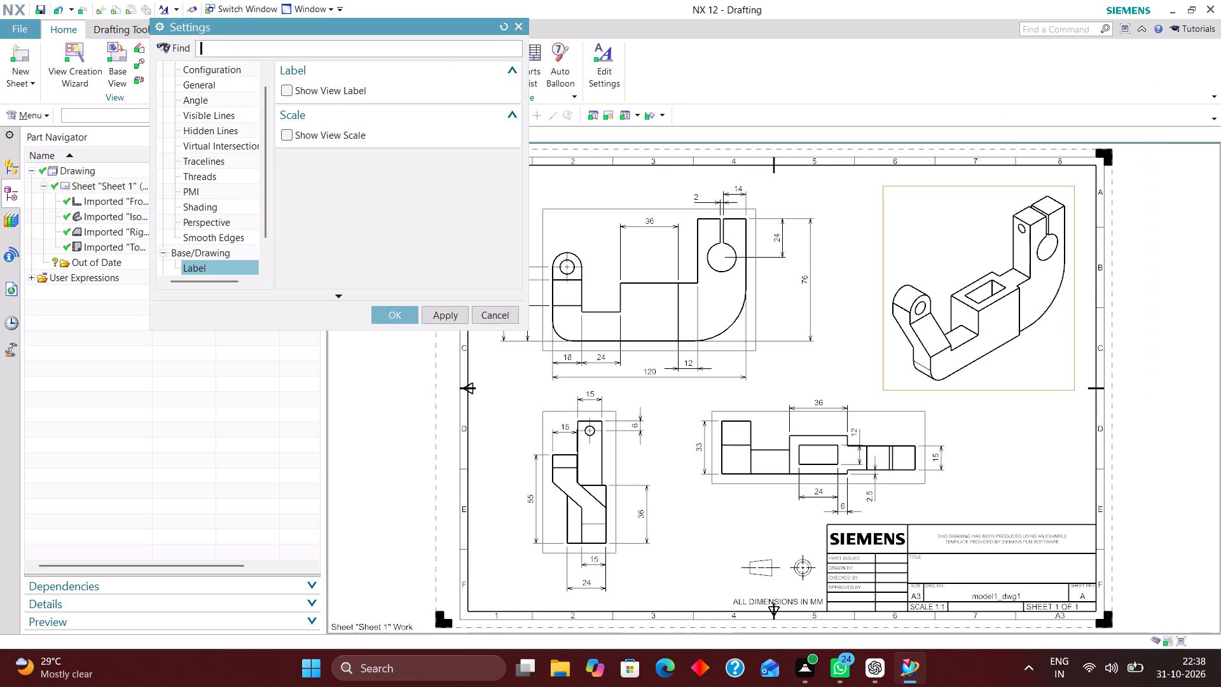
{"action": "left_click", "coordinate": [289, 94]}
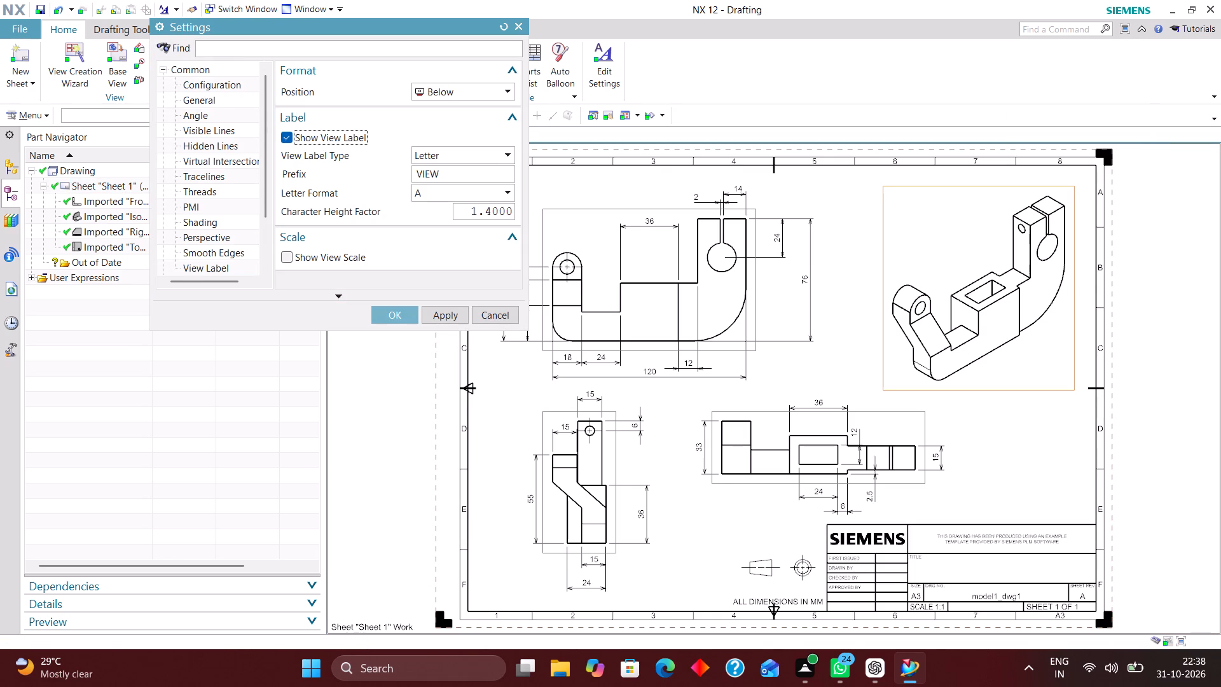
{"action": "left_click", "coordinate": [473, 152]}
{"action": "left_click", "coordinate": [457, 168]}
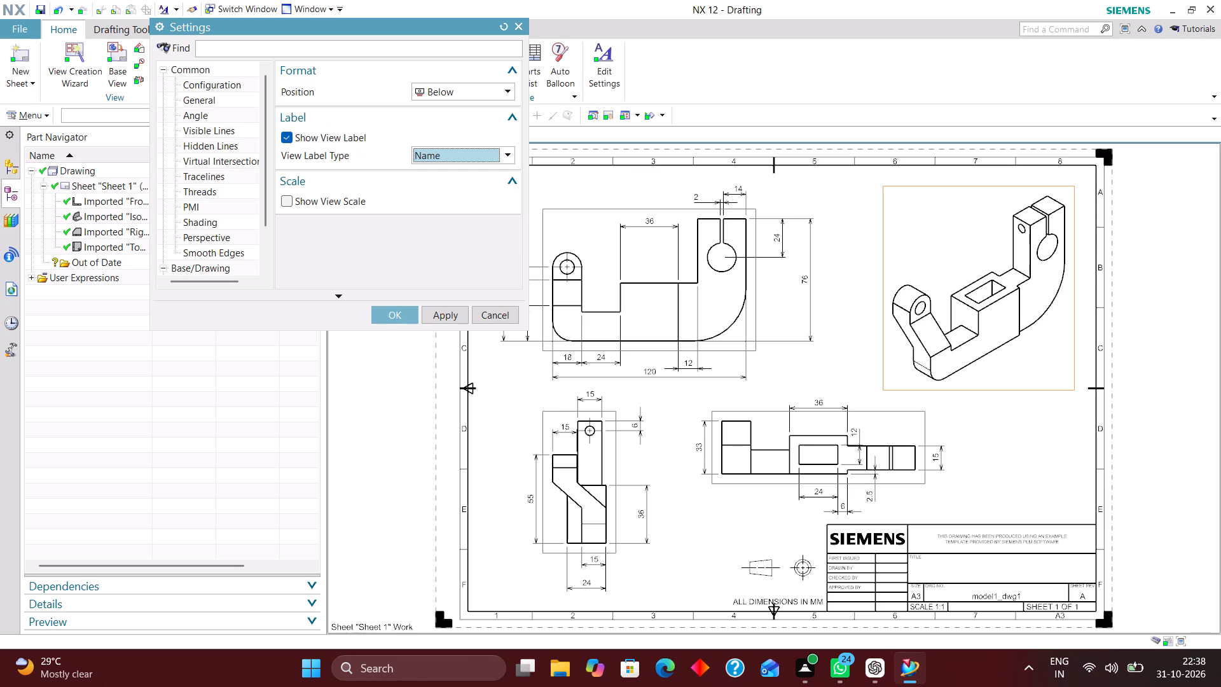
{"action": "left_click", "coordinate": [401, 319]}
Show a view label of type Name below the front view.
{"action": "scroll", "coordinate": [698, 352], "scroll_direction": "up", "scroll_amount": 2}
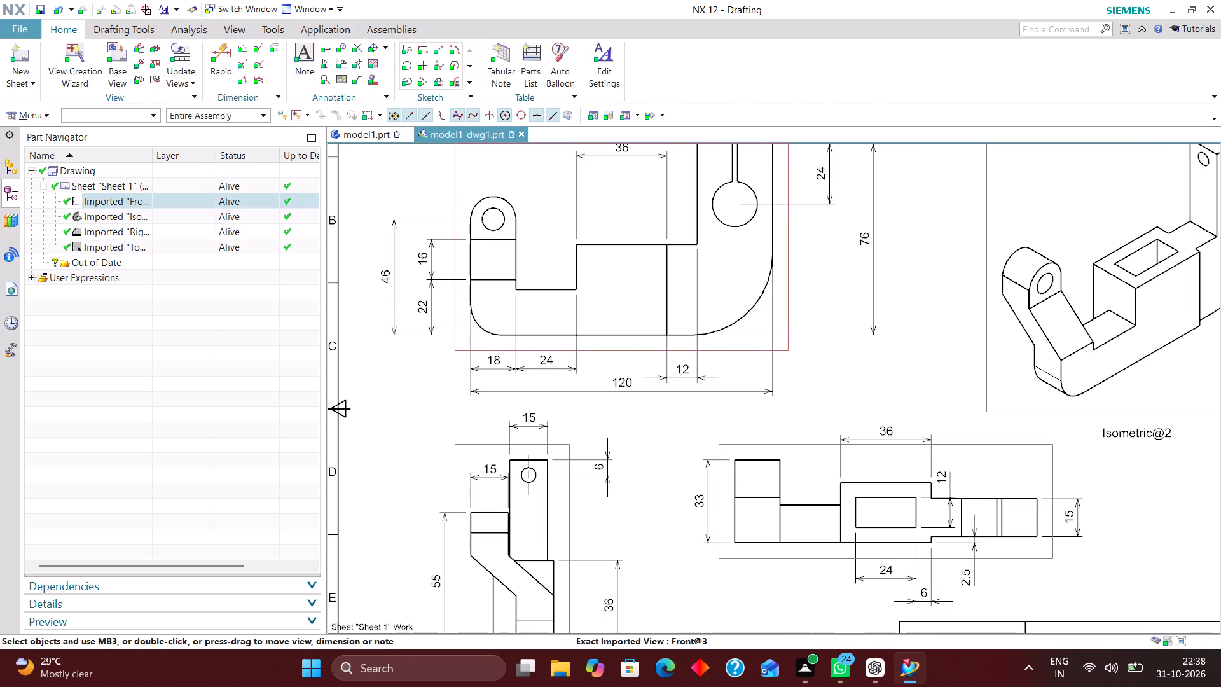
{"action": "right_click", "coordinate": [728, 352]}
{"action": "left_click", "coordinate": [780, 66]}
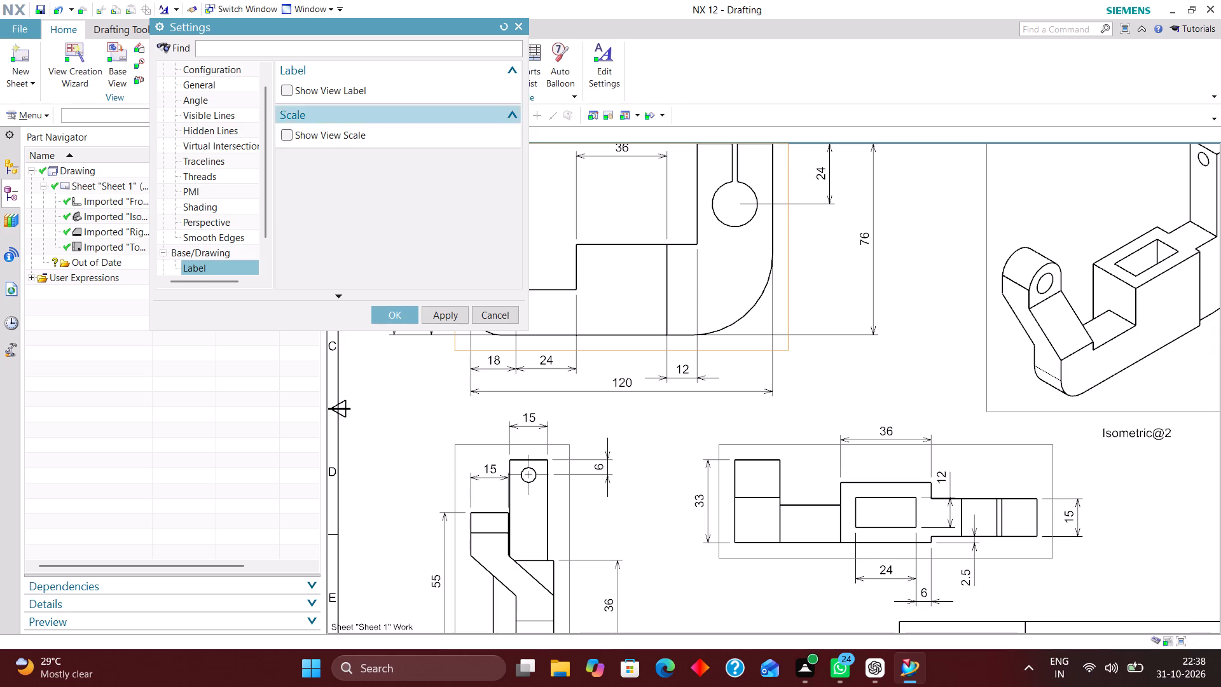
{"action": "left_click", "coordinate": [288, 91]}
{"action": "left_click", "coordinate": [464, 153]}
{"action": "left_click", "coordinate": [455, 168]}
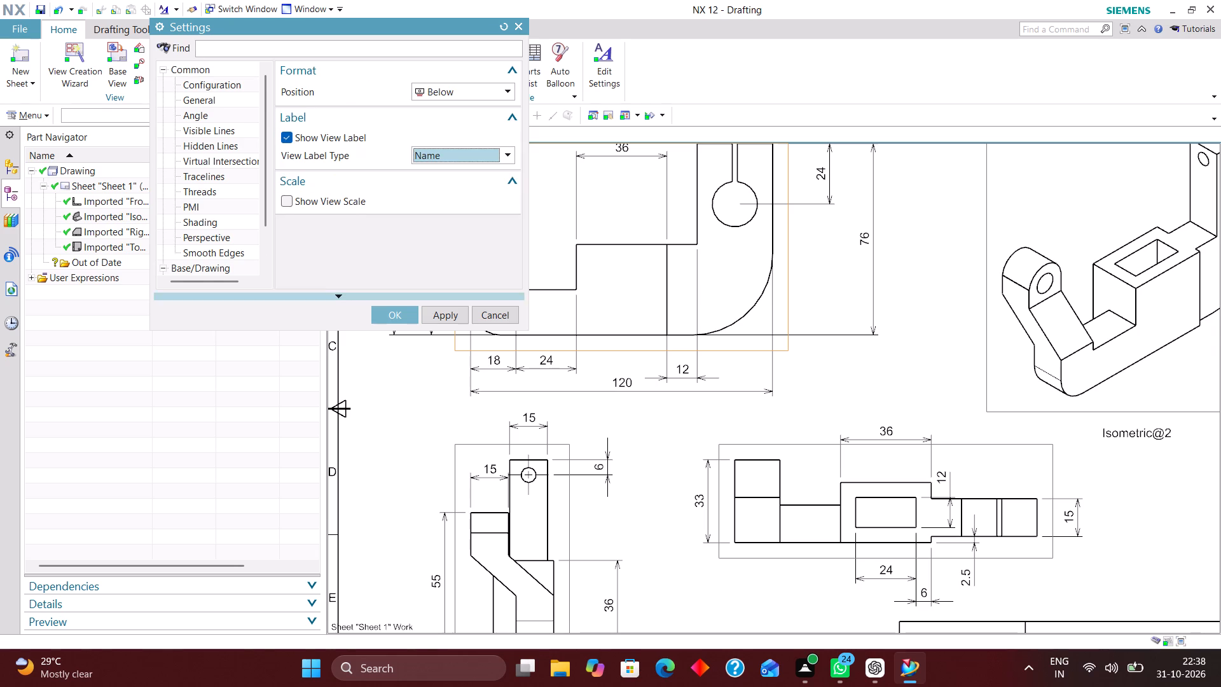
{"action": "left_click", "coordinate": [394, 313]}
Move the front view's label off the overall length dimension, to just below the view's lower-right corner.
{"action": "scroll", "coordinate": [597, 284], "scroll_direction": "down", "scroll_amount": 2}
{"action": "scroll", "coordinate": [605, 363], "scroll_direction": "up", "scroll_amount": 1}
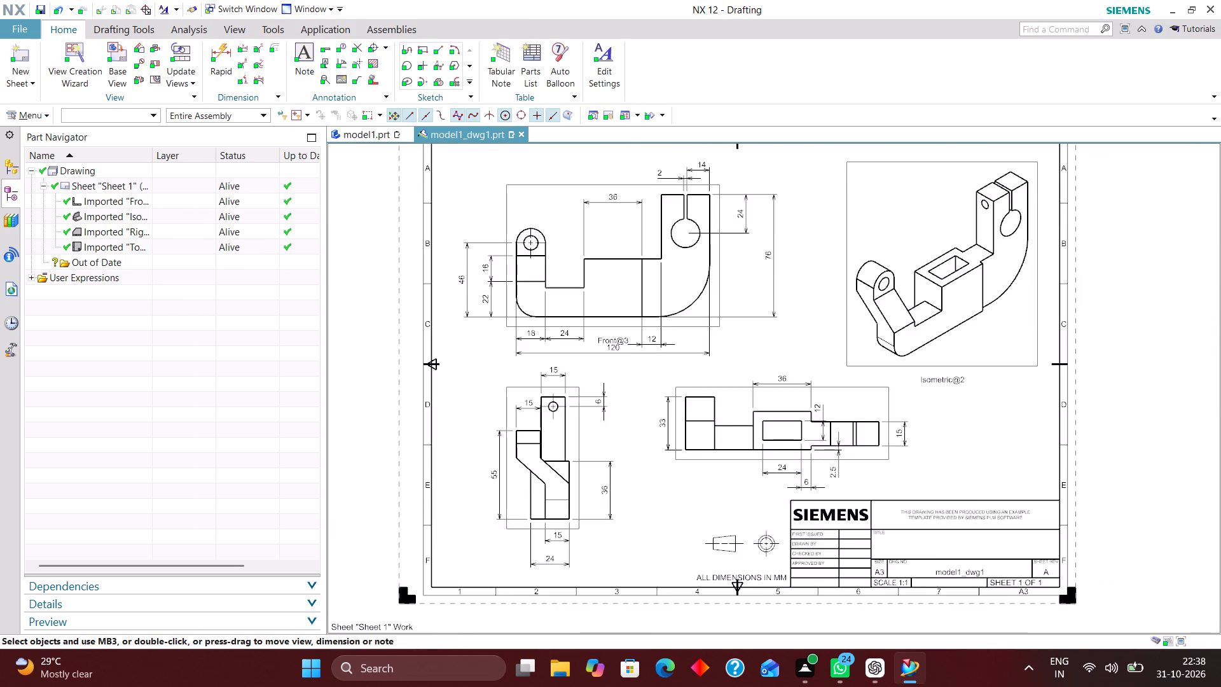
{"action": "scroll", "coordinate": [605, 363], "scroll_direction": "up", "scroll_amount": 2}
{"action": "left_click_drag", "start_coordinate": [609, 315], "coordinate": [845, 303]}
Show a view label of type Name below the right side view.
{"action": "scroll", "coordinate": [660, 261], "scroll_direction": "down", "scroll_amount": 1}
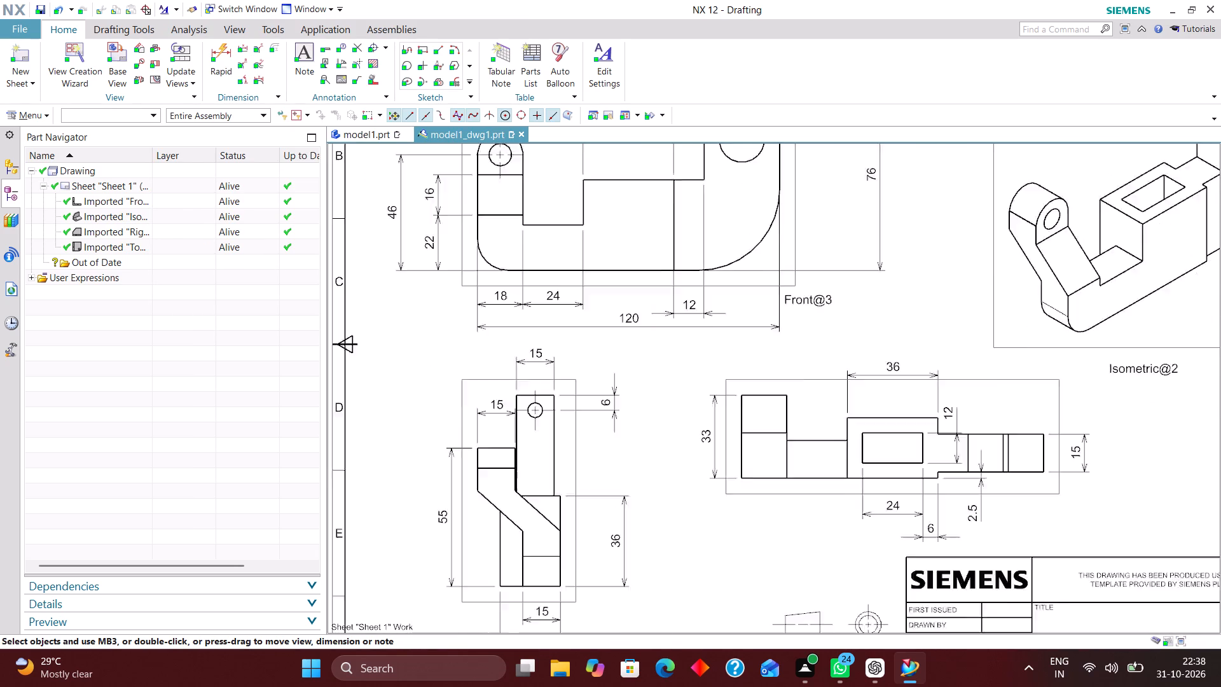
{"action": "scroll", "coordinate": [659, 261], "scroll_direction": "down", "scroll_amount": 2}
{"action": "scroll", "coordinate": [618, 410], "scroll_direction": "up", "scroll_amount": 4}
{"action": "scroll", "coordinate": [594, 370], "scroll_direction": "down", "scroll_amount": 4}
{"action": "scroll", "coordinate": [586, 453], "scroll_direction": "up", "scroll_amount": 3}
{"action": "right_click", "coordinate": [586, 439]}
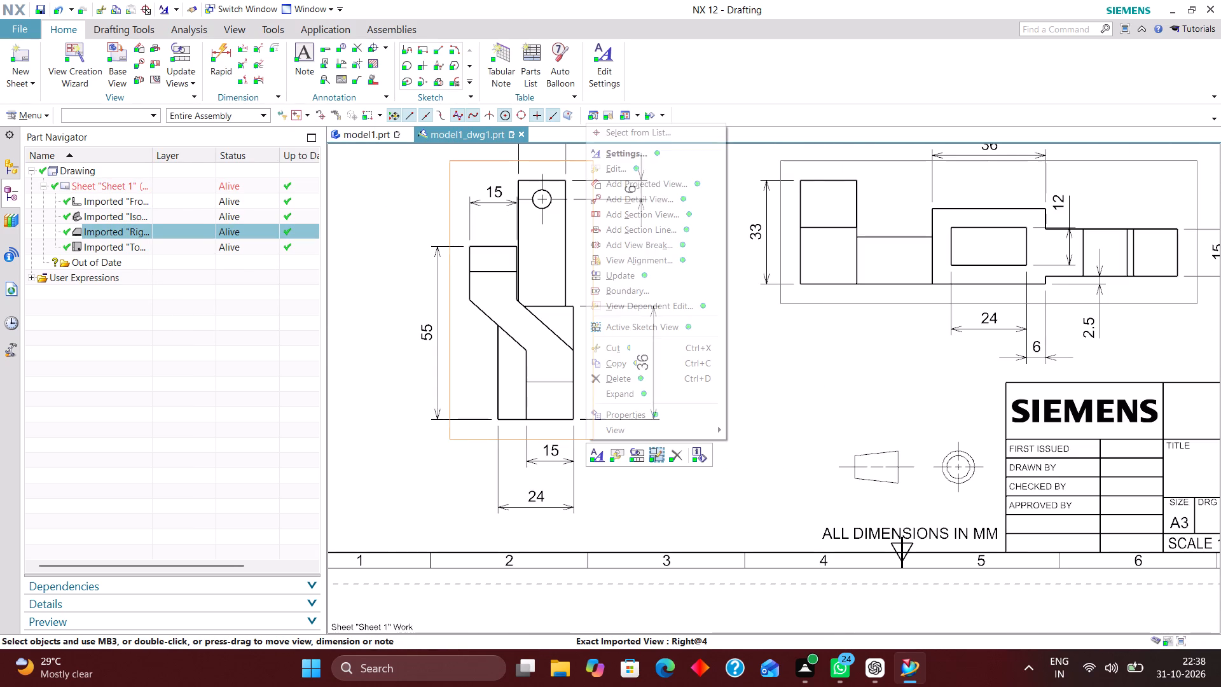
{"action": "left_click", "coordinate": [638, 155]}
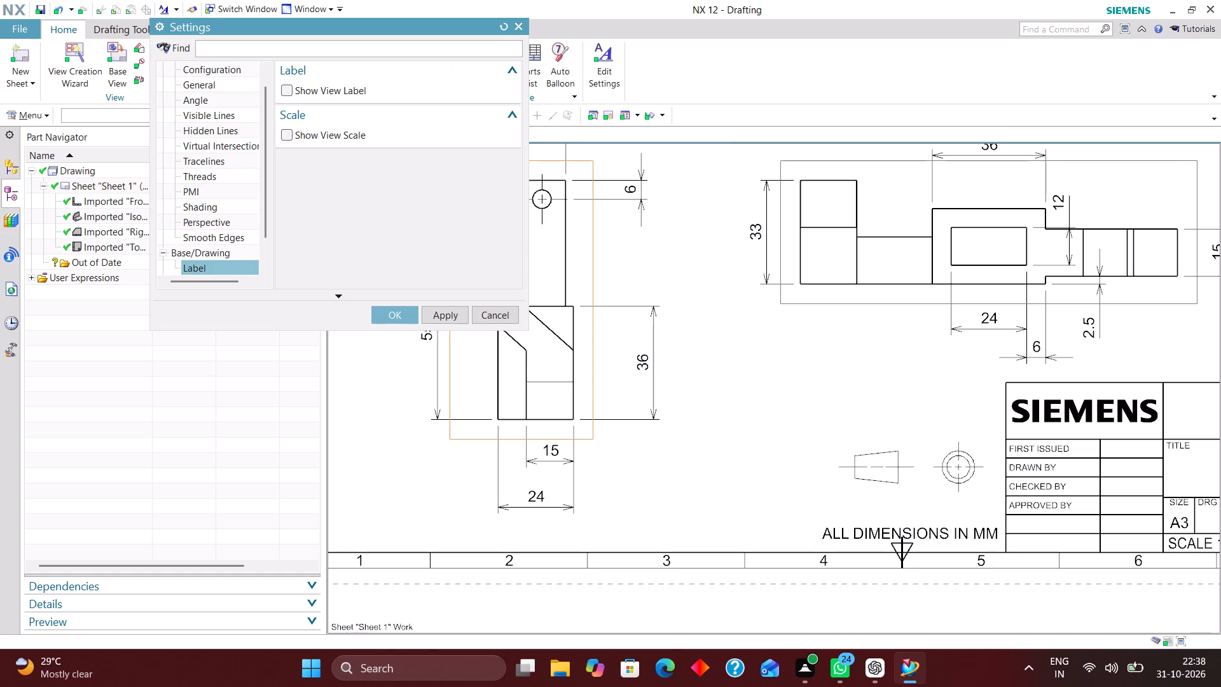
{"action": "left_click", "coordinate": [291, 88]}
{"action": "left_click", "coordinate": [444, 156]}
{"action": "left_click", "coordinate": [445, 168]}
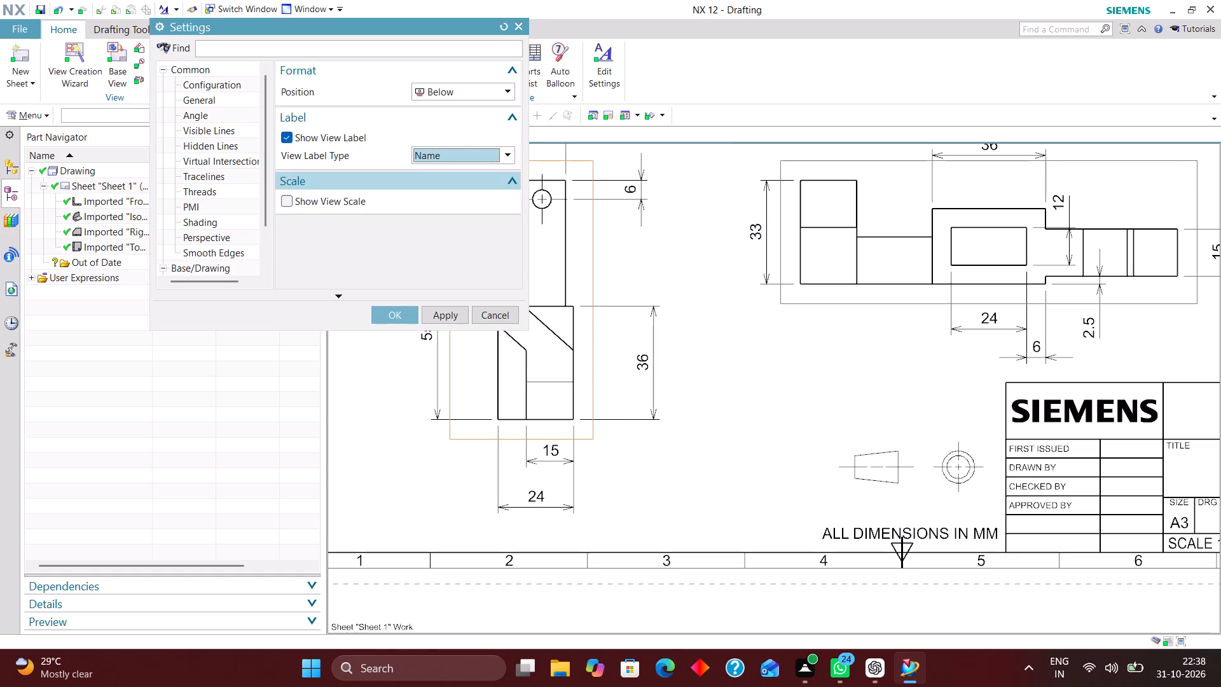
{"action": "left_click", "coordinate": [397, 316]}
Show a view label of type Name below the top view.
{"action": "scroll", "coordinate": [488, 371], "scroll_direction": "down", "scroll_amount": 2}
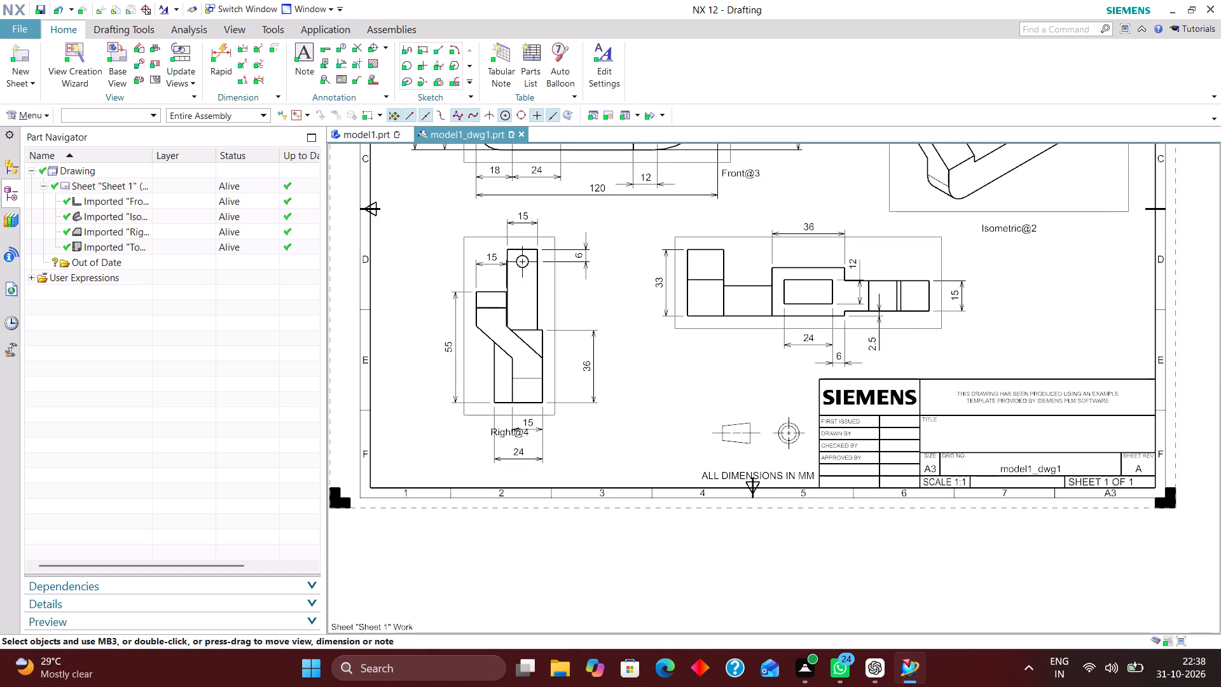
{"action": "scroll", "coordinate": [717, 344], "scroll_direction": "up", "scroll_amount": 2}
{"action": "right_click", "coordinate": [744, 321]}
{"action": "left_click", "coordinate": [794, 345]}
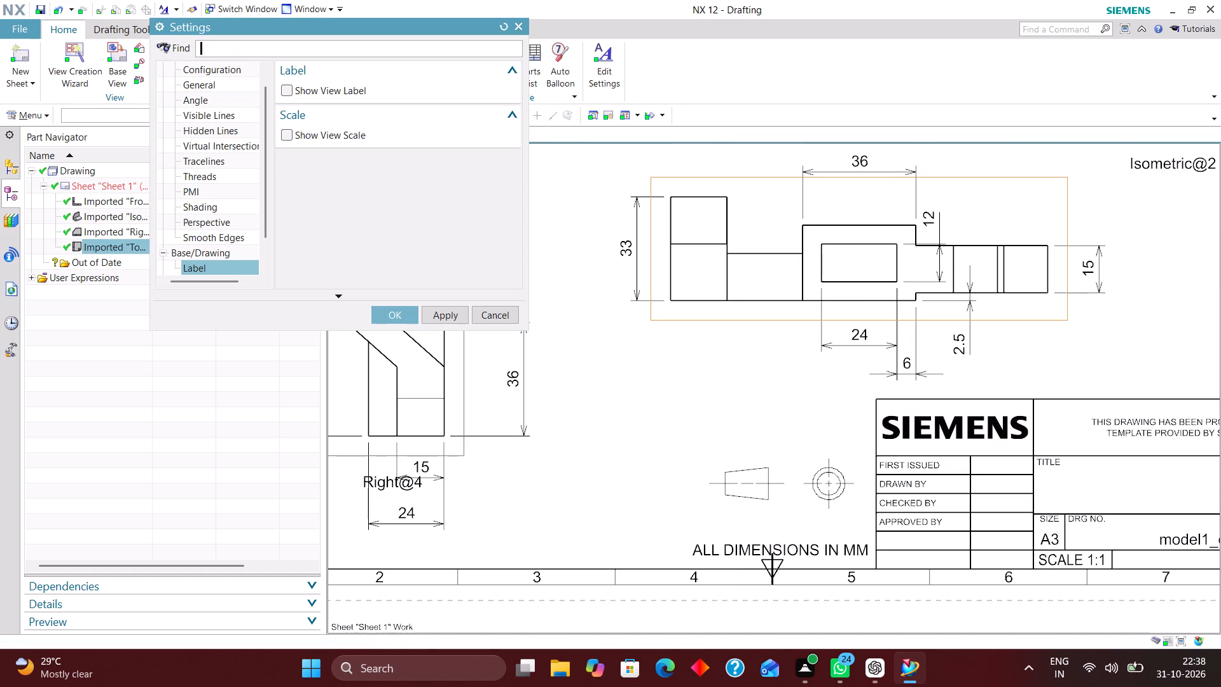
{"action": "left_click", "coordinate": [282, 86]}
{"action": "left_click", "coordinate": [468, 147]}
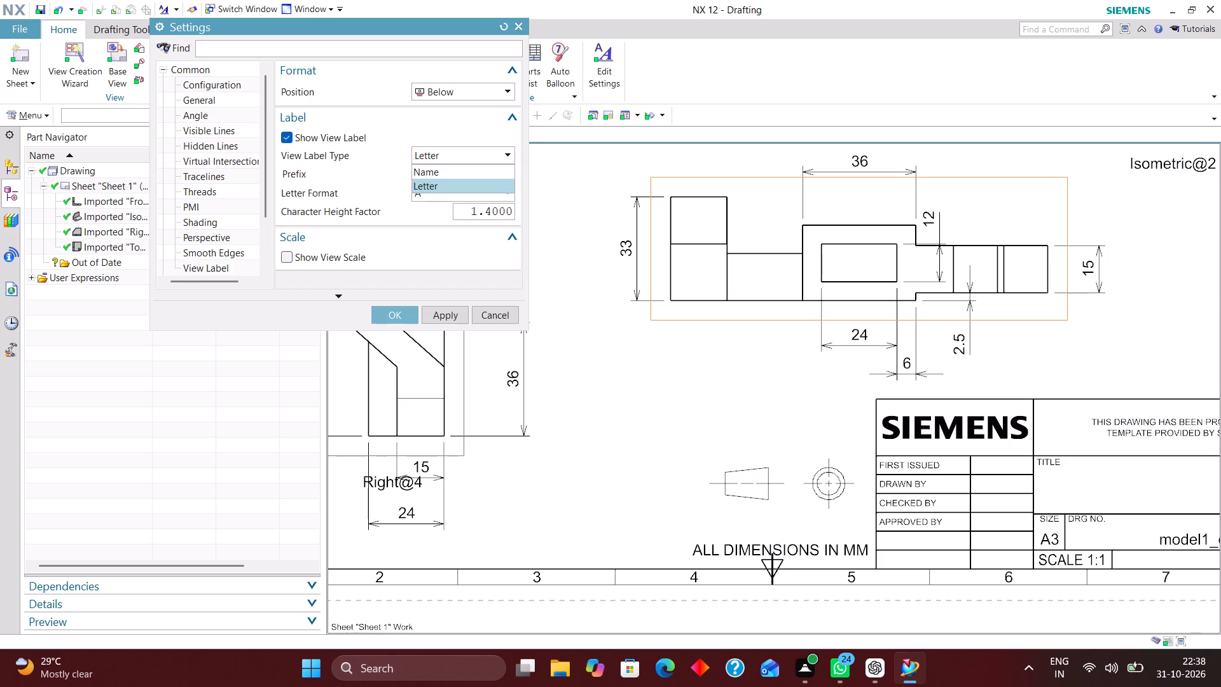
{"action": "left_click", "coordinate": [466, 167]}
{"action": "left_click", "coordinate": [400, 317]}
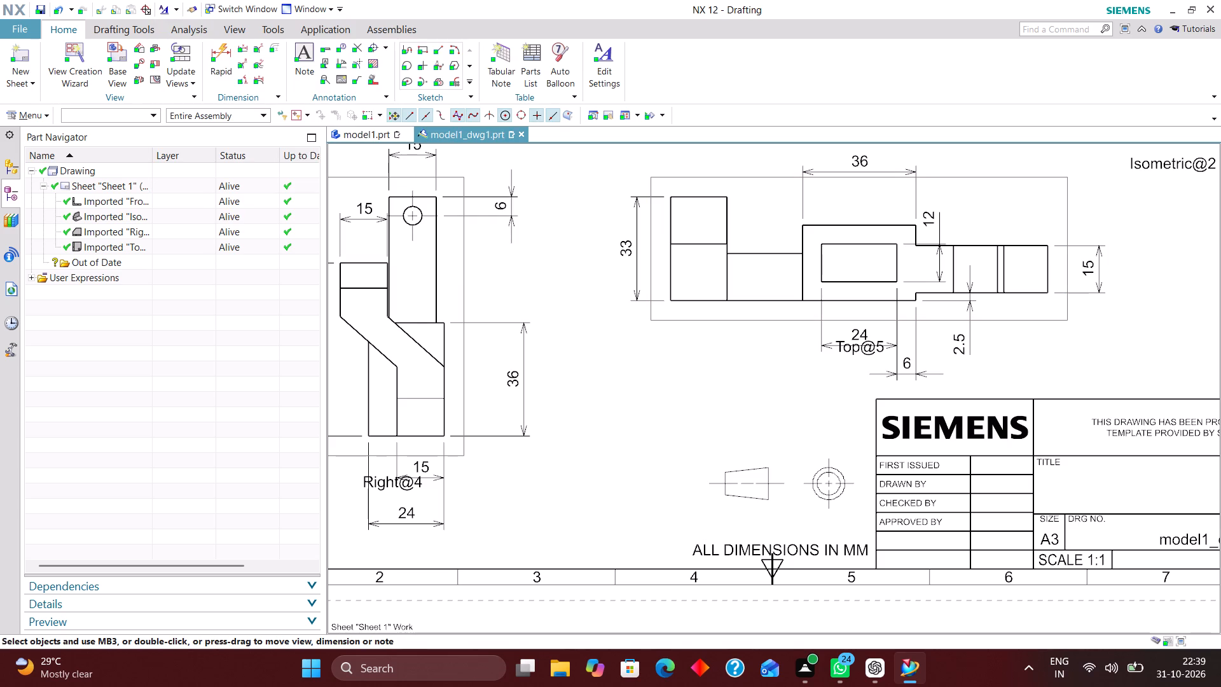
Move the top view's label to the left of the rectangular opening's length dimension, clear of its lines.
{"action": "scroll", "coordinate": [766, 373], "scroll_direction": "down", "scroll_amount": 1}
{"action": "scroll", "coordinate": [836, 359], "scroll_direction": "up", "scroll_amount": 2}
{"action": "left_click_drag", "start_coordinate": [847, 355], "coordinate": [745, 370]}
Move the right side view's label to the right of the two width dimensions beneath that view.
{"action": "scroll", "coordinate": [756, 348], "scroll_direction": "down", "scroll_amount": 3}
{"action": "scroll", "coordinate": [490, 456], "scroll_direction": "up", "scroll_amount": 5}
{"action": "left_click_drag", "start_coordinate": [499, 396], "coordinate": [536, 402]}
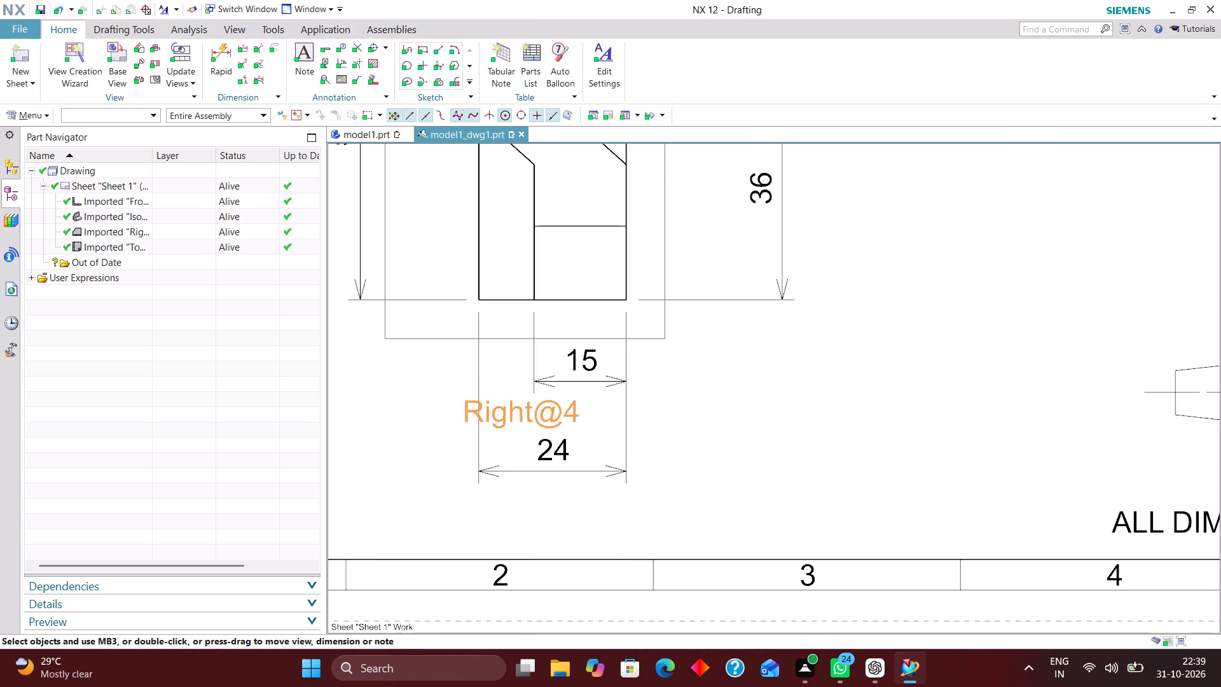
{"action": "left_click_drag", "start_coordinate": [536, 402], "coordinate": [720, 394]}
{"action": "scroll", "coordinate": [633, 429], "scroll_direction": "down", "scroll_amount": 5}
{"action": "right_click_drag", "start_coordinate": [762, 345], "coordinate": [733, 430]}
{"action": "right_click_drag", "start_coordinate": [768, 390], "coordinate": [705, 447]}
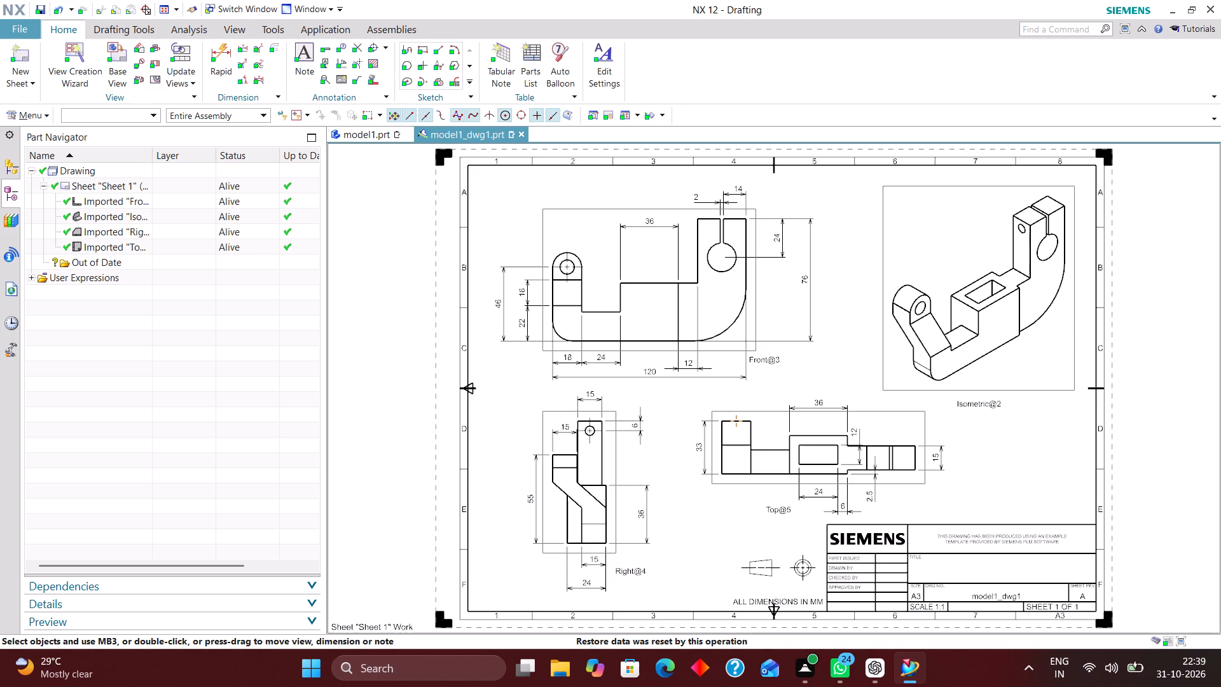
Open the imported front view's name for renaming.
{"action": "left_click", "coordinate": [173, 204]}
{"action": "right_click", "coordinate": [172, 201]}
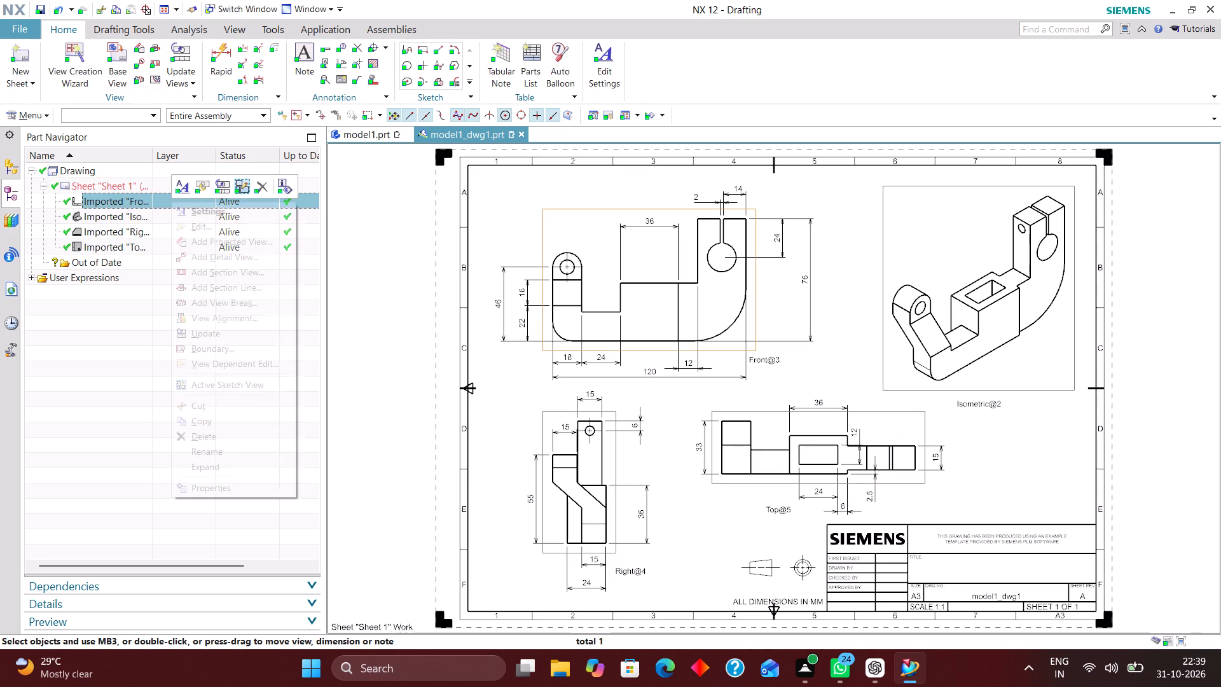
{"action": "left_click", "coordinate": [235, 452]}
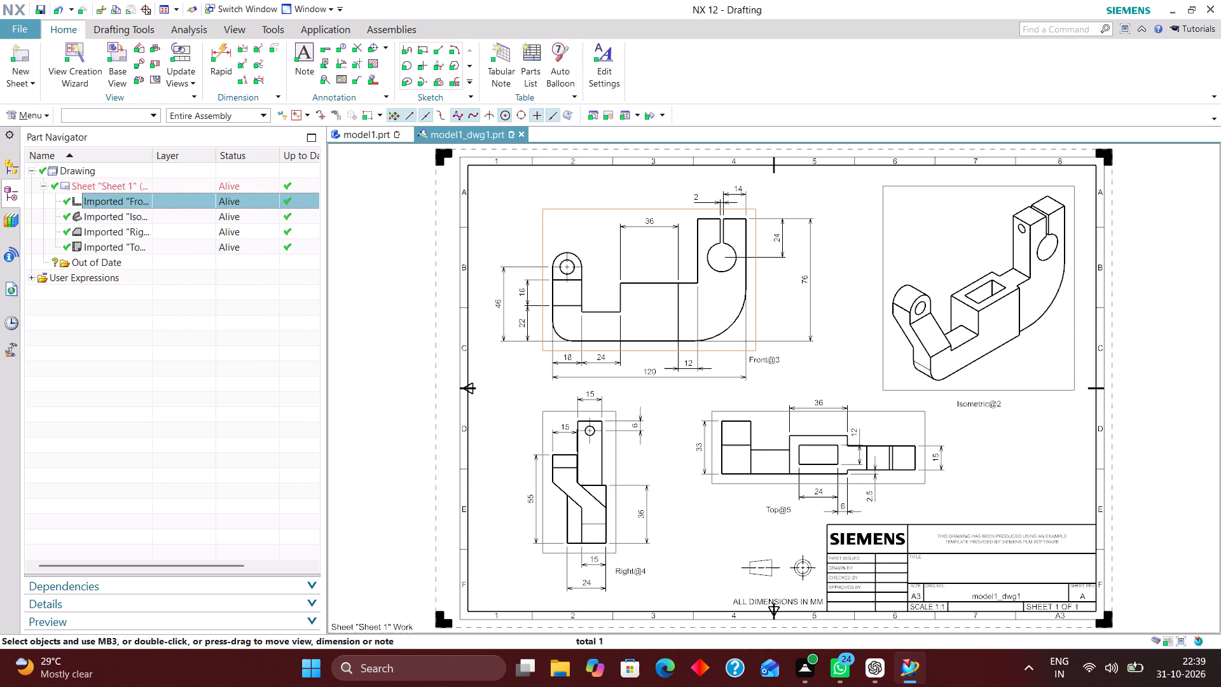
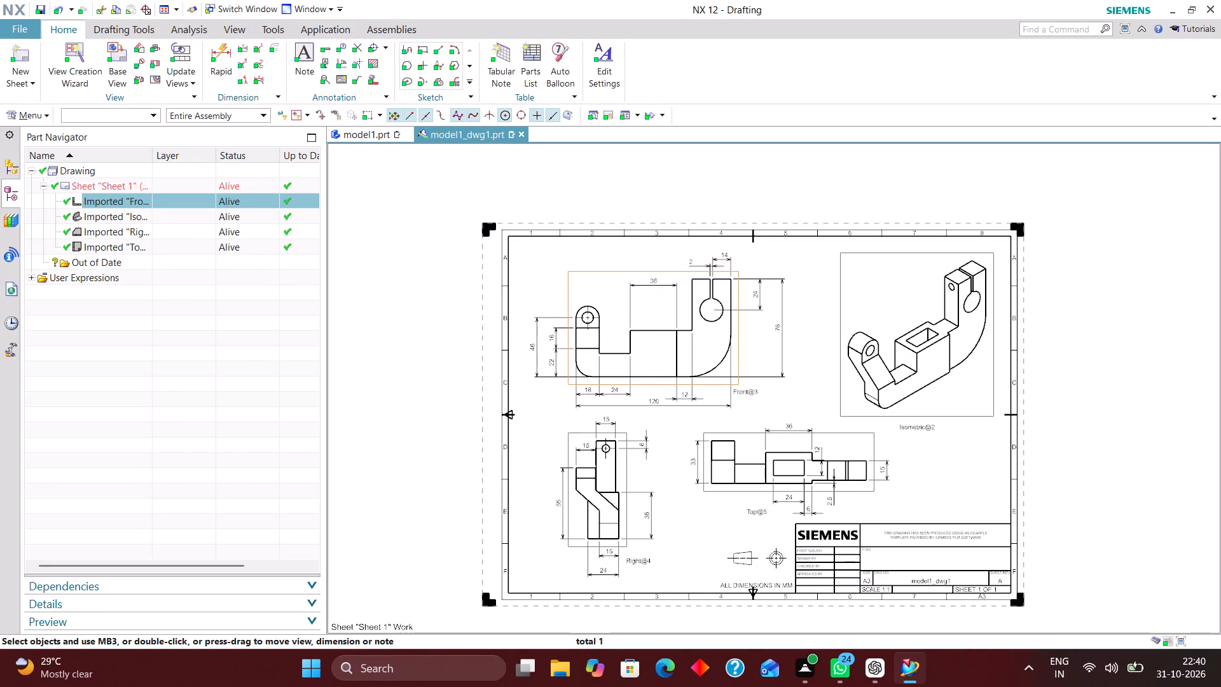
Rename the imported front view as FRONT VIEW.
{"action": "right_click", "coordinate": [184, 201]}
{"action": "left_click", "coordinate": [247, 449]}
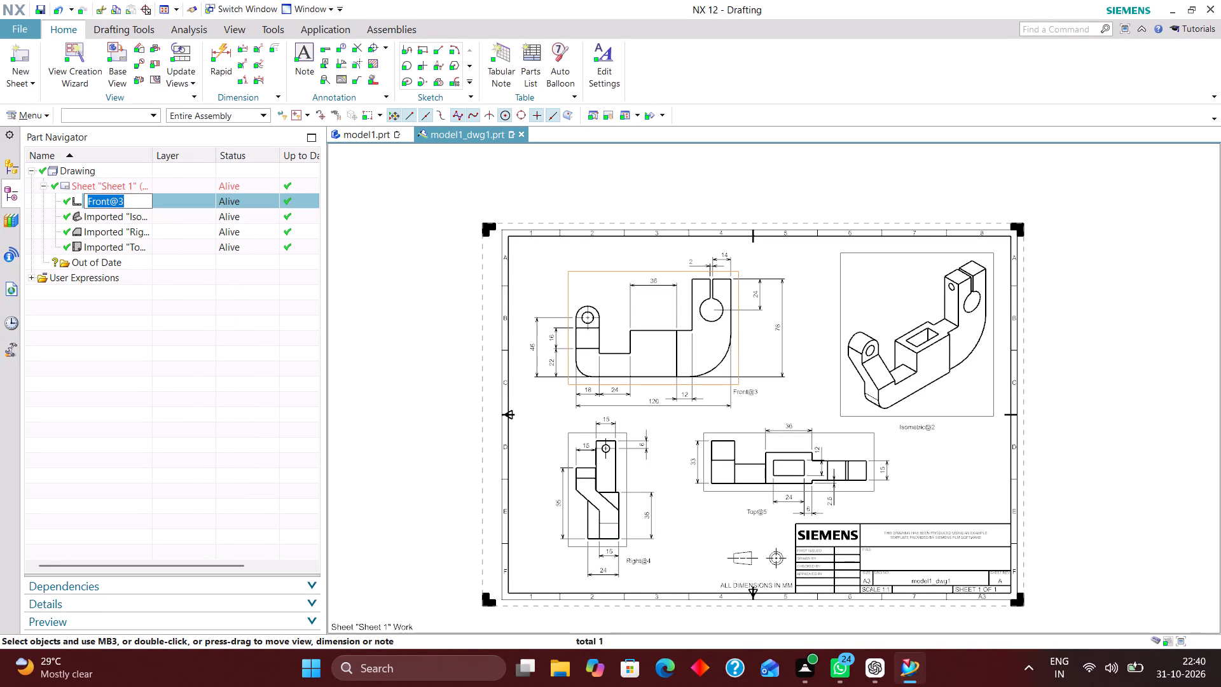
{"action": "type", "text": "FRONT VIEW"}
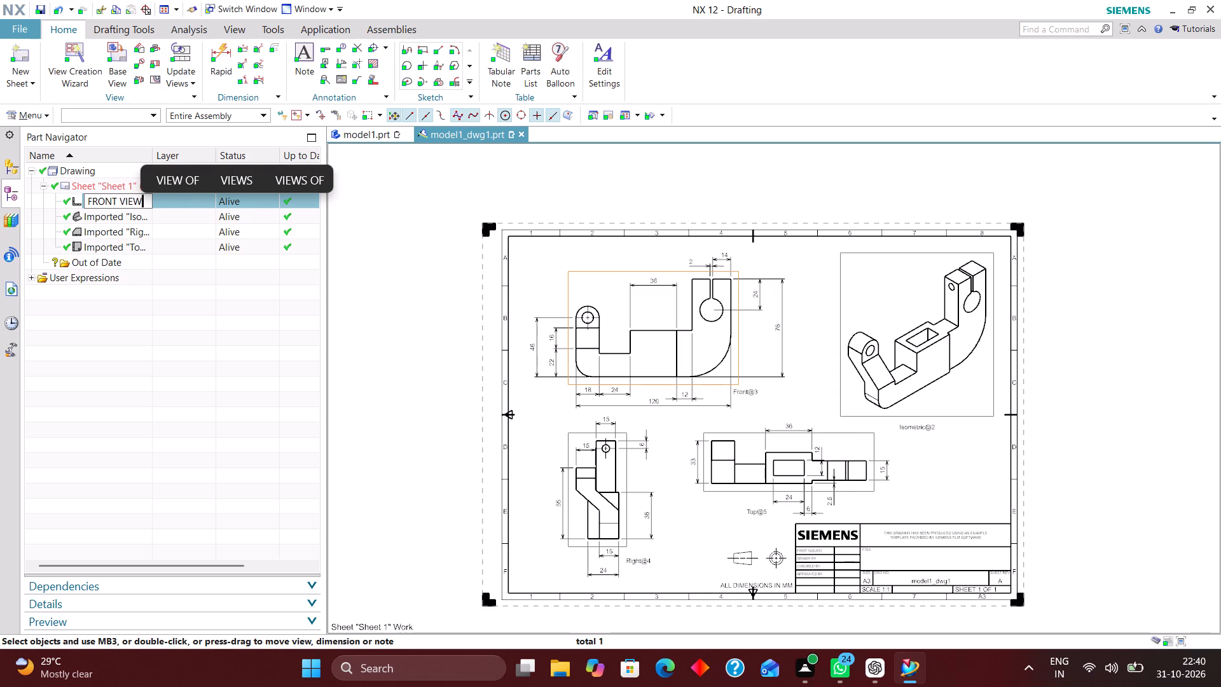
{"action": "key", "text": "Return"}
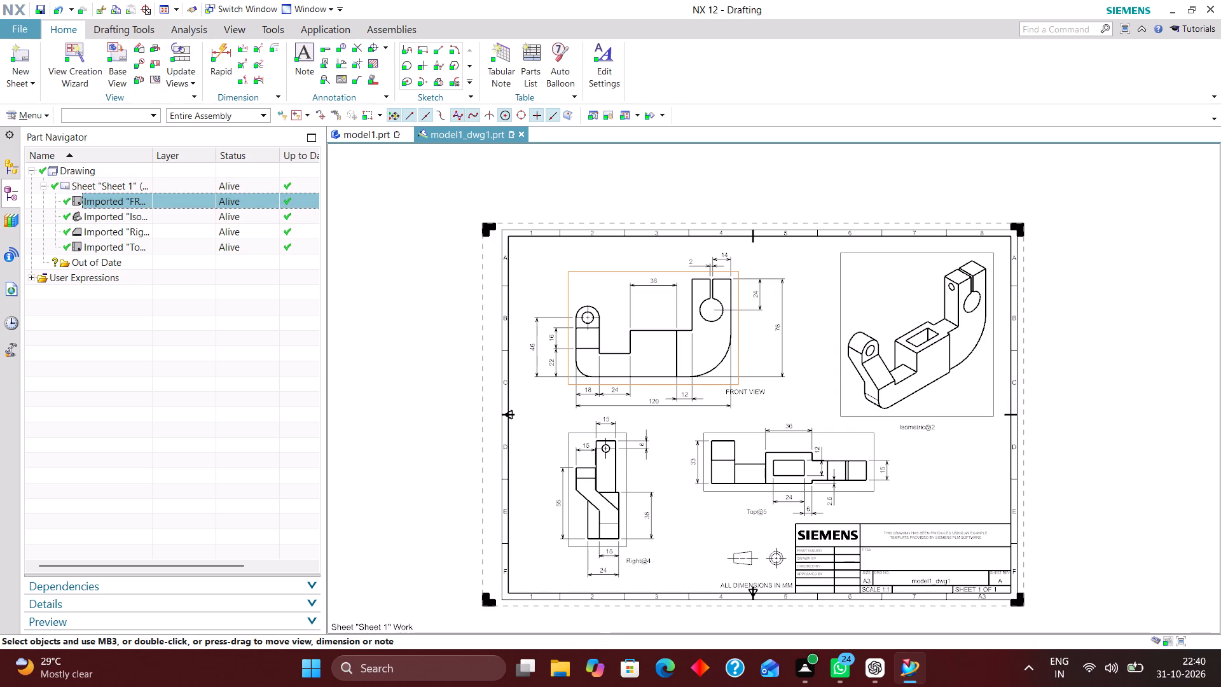
Rename the imported isometric view as ISOMETRIC VIEW.
{"action": "left_click", "coordinate": [165, 217]}
{"action": "right_click", "coordinate": [171, 218]}
{"action": "left_click", "coordinate": [224, 468]}
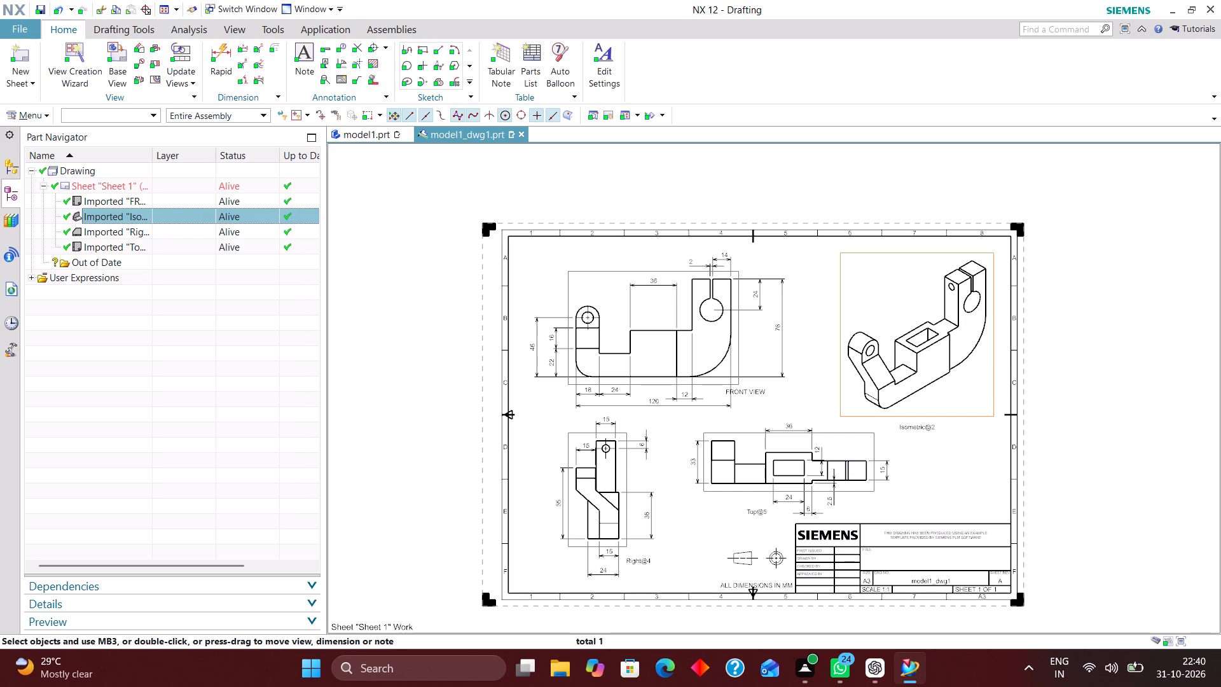
{"action": "type", "text": "IO"}
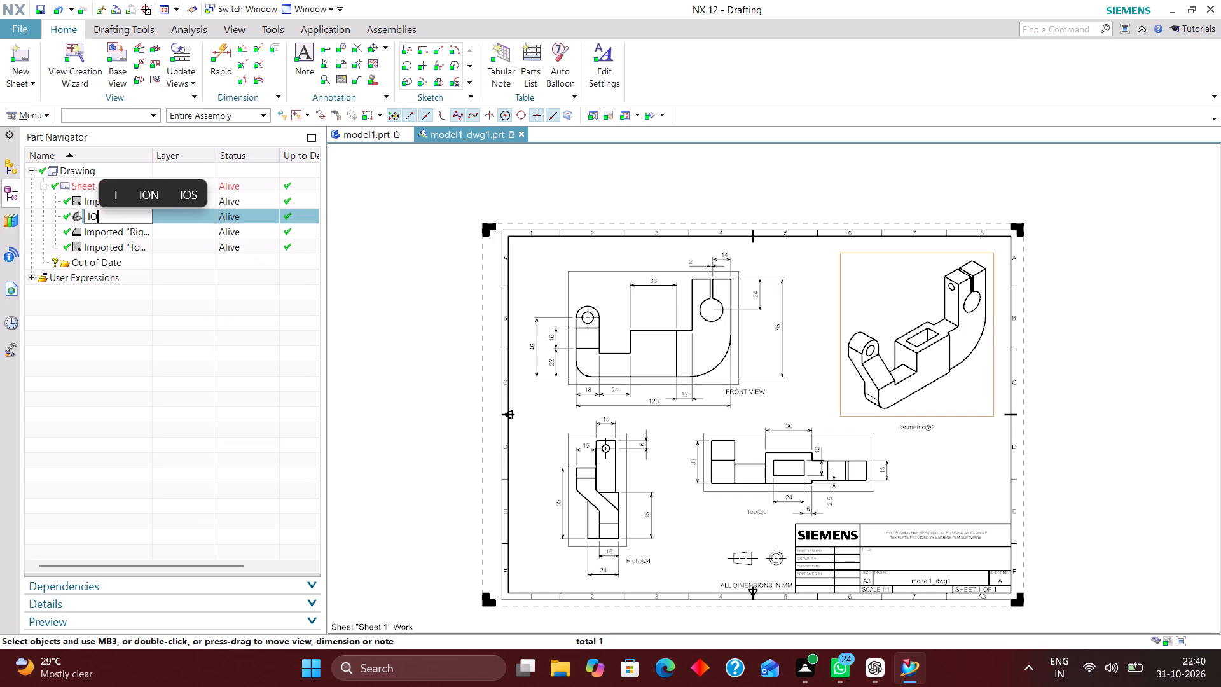
{"action": "key", "text": "BackSpace"}
{"action": "type", "text": "SOMER"}
{"action": "key", "text": "BackSpace"}
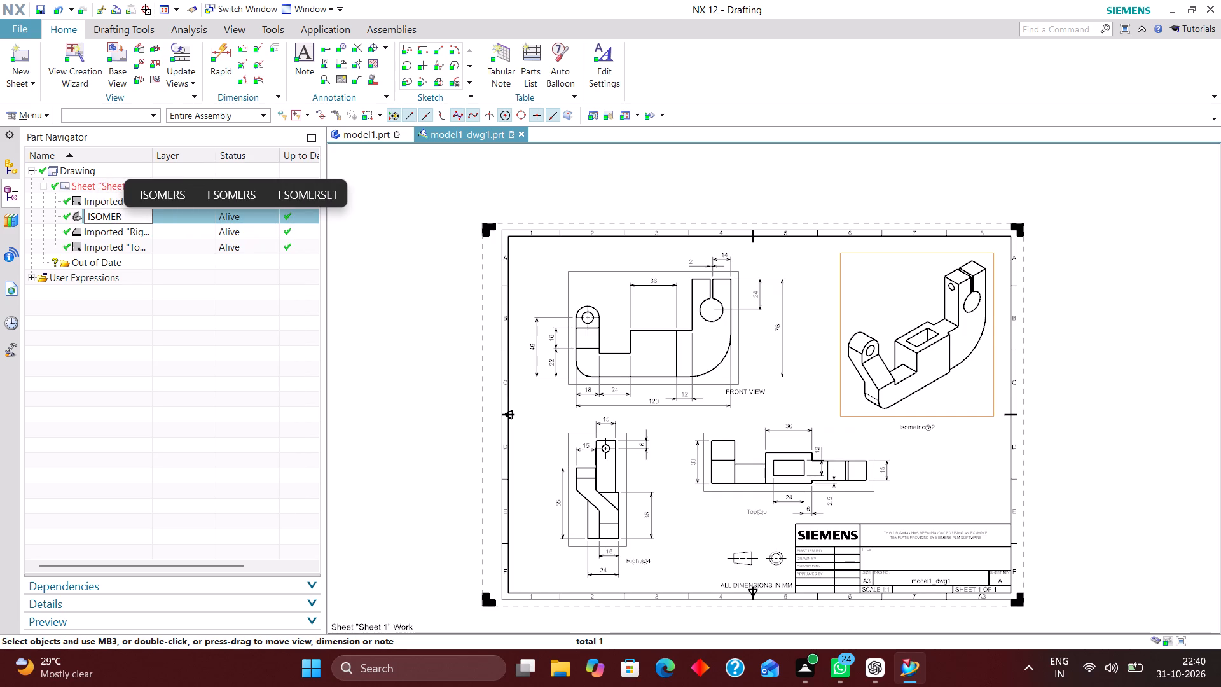
{"action": "type", "text": "TRIC"}
{"action": "key", "text": "space"}
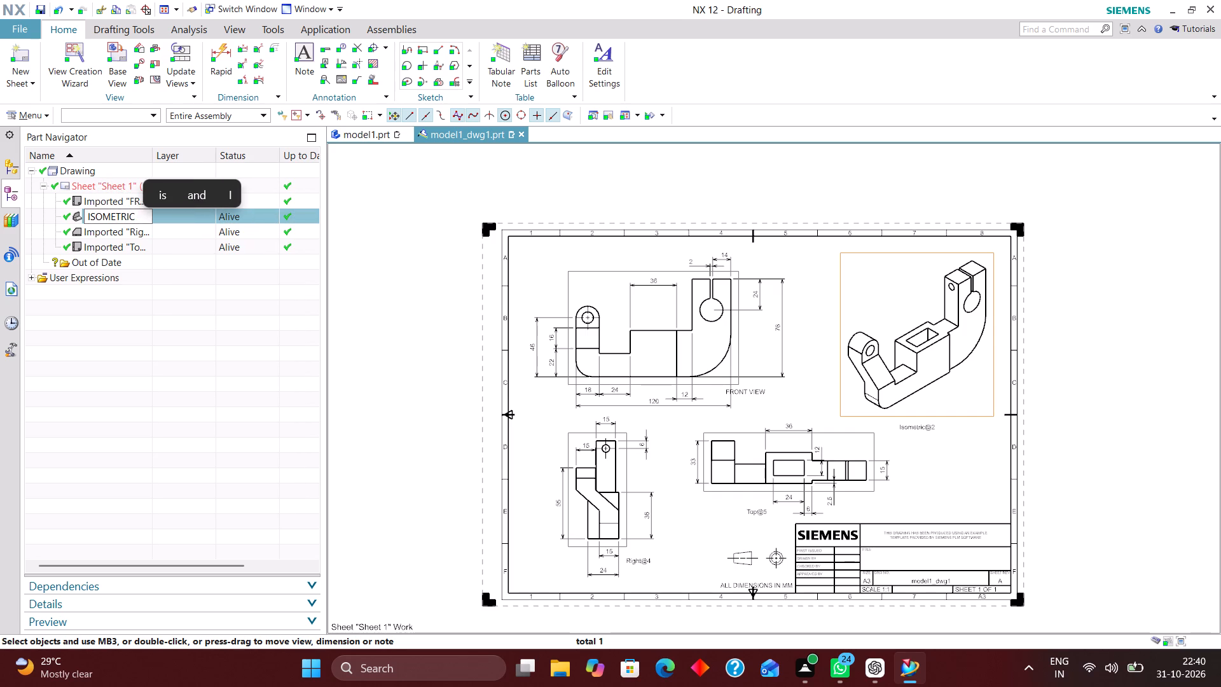
{"action": "type", "text": "VIEW"}
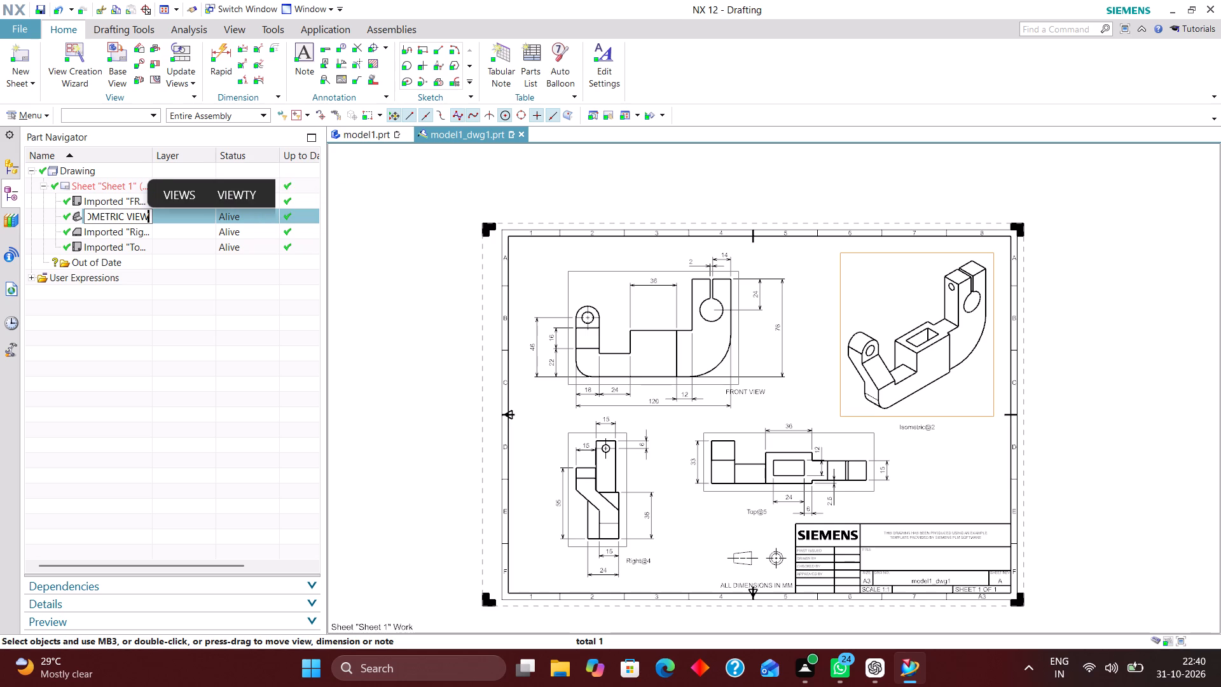
{"action": "key", "text": "Return"}
Rename the imported right side view as RIGHT VIEW.
{"action": "left_click", "coordinate": [170, 226]}
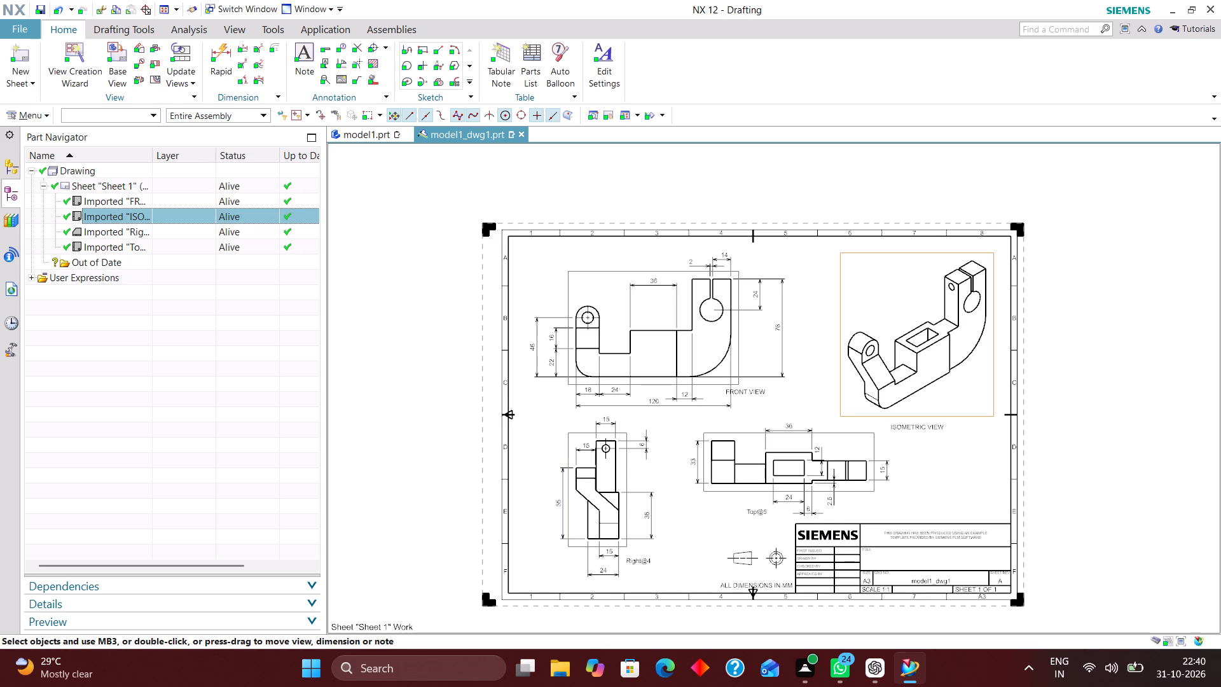
{"action": "right_click", "coordinate": [169, 228]}
{"action": "left_click", "coordinate": [233, 480]}
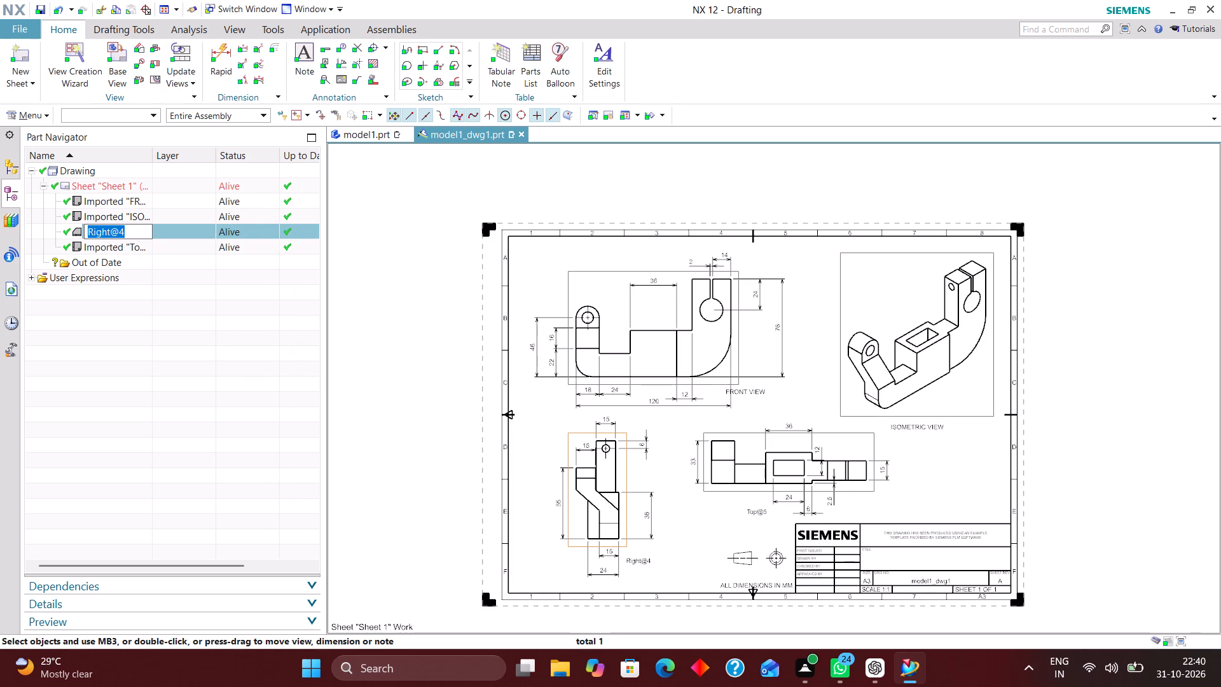
{"action": "key", "text": "r"}
{"action": "type", "text": "IG"}
{"action": "type", "text": "HT VIEW"}
{"action": "key", "text": "Return"}
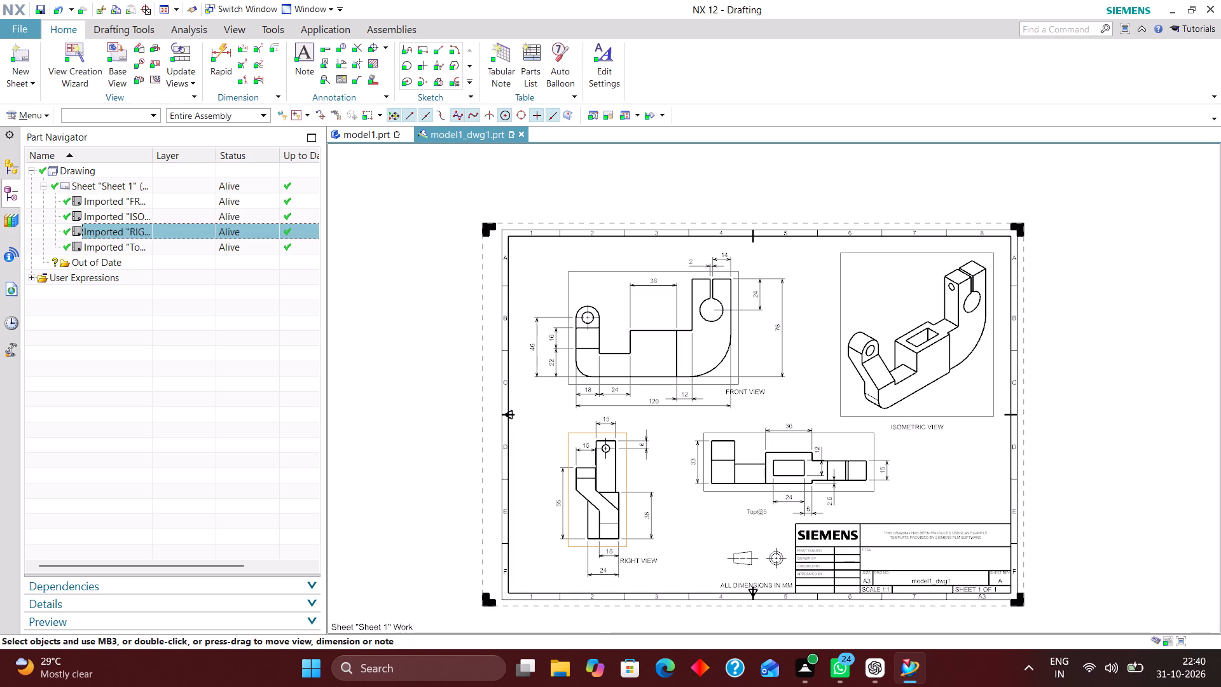
Rename the imported top view as TOP VIEW.
{"action": "left_click", "coordinate": [188, 250]}
{"action": "right_click", "coordinate": [188, 249]}
{"action": "left_click", "coordinate": [245, 503]}
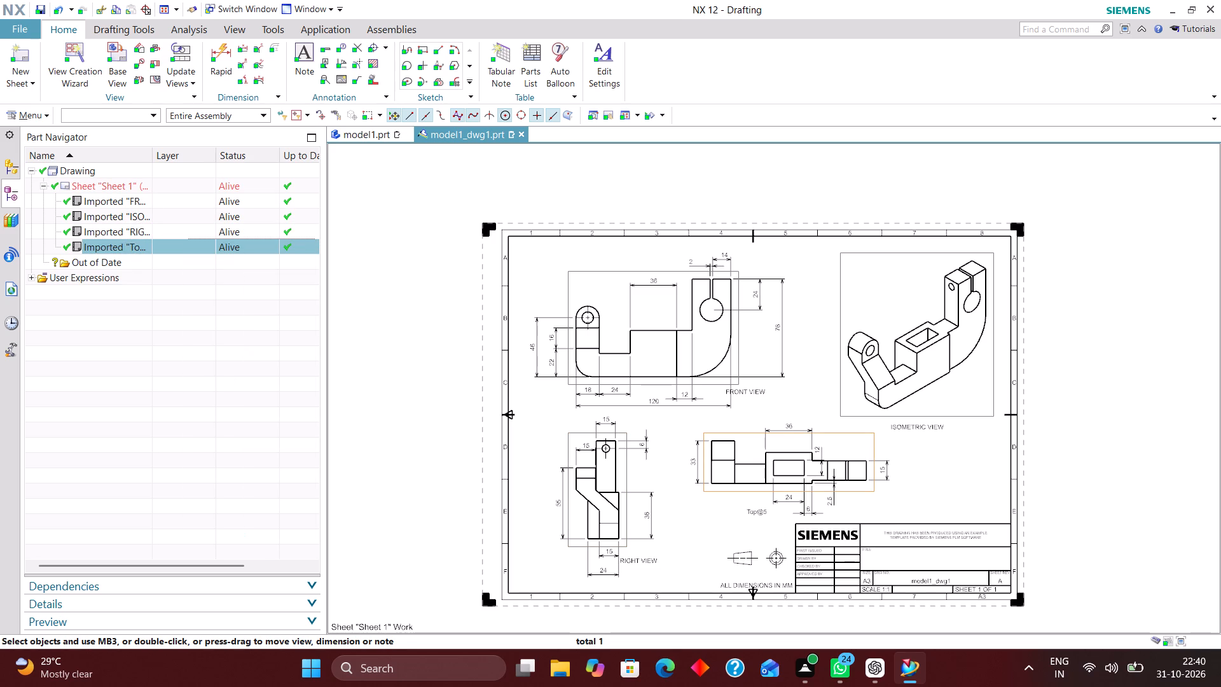
{"action": "type", "text": "TOP VIEW"}
{"action": "key", "text": "Return"}
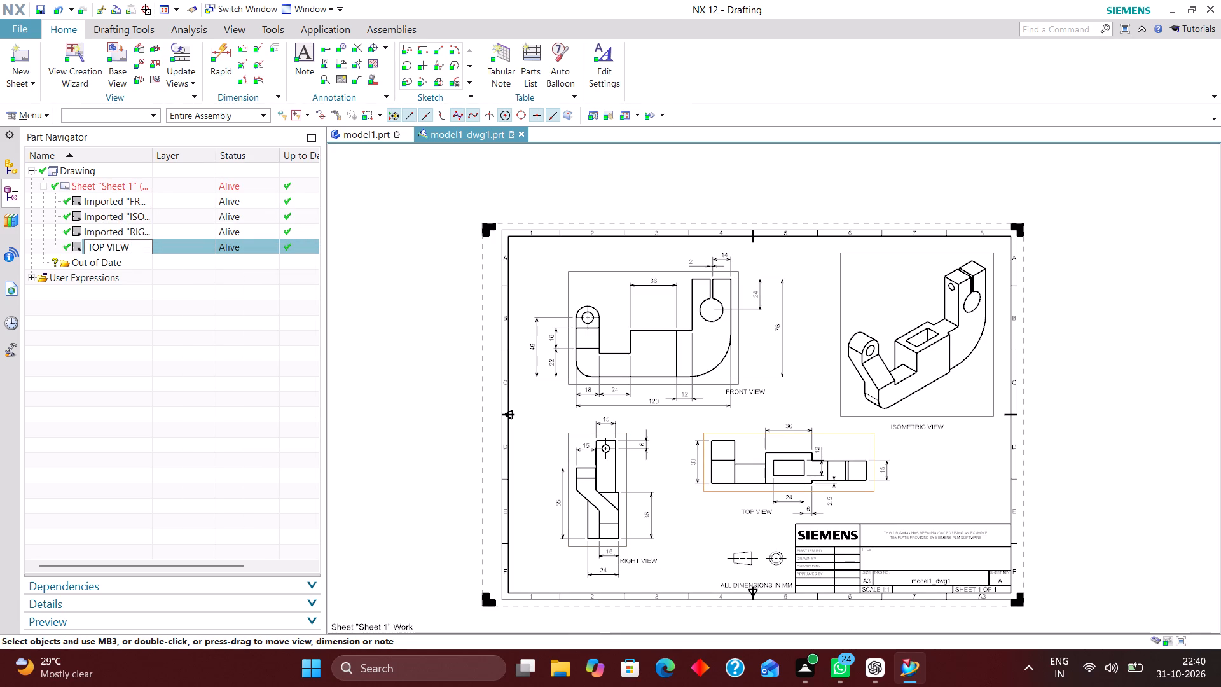
Shift the FRONT VIEW label slightly to the right, clear of the 12 mm dimension and the view's border corner.
{"action": "scroll", "coordinate": [793, 414], "scroll_direction": "up", "scroll_amount": 3}
{"action": "scroll", "coordinate": [794, 385], "scroll_direction": "down", "scroll_amount": 2}
{"action": "right_click_drag", "start_coordinate": [810, 344], "coordinate": [794, 401]}
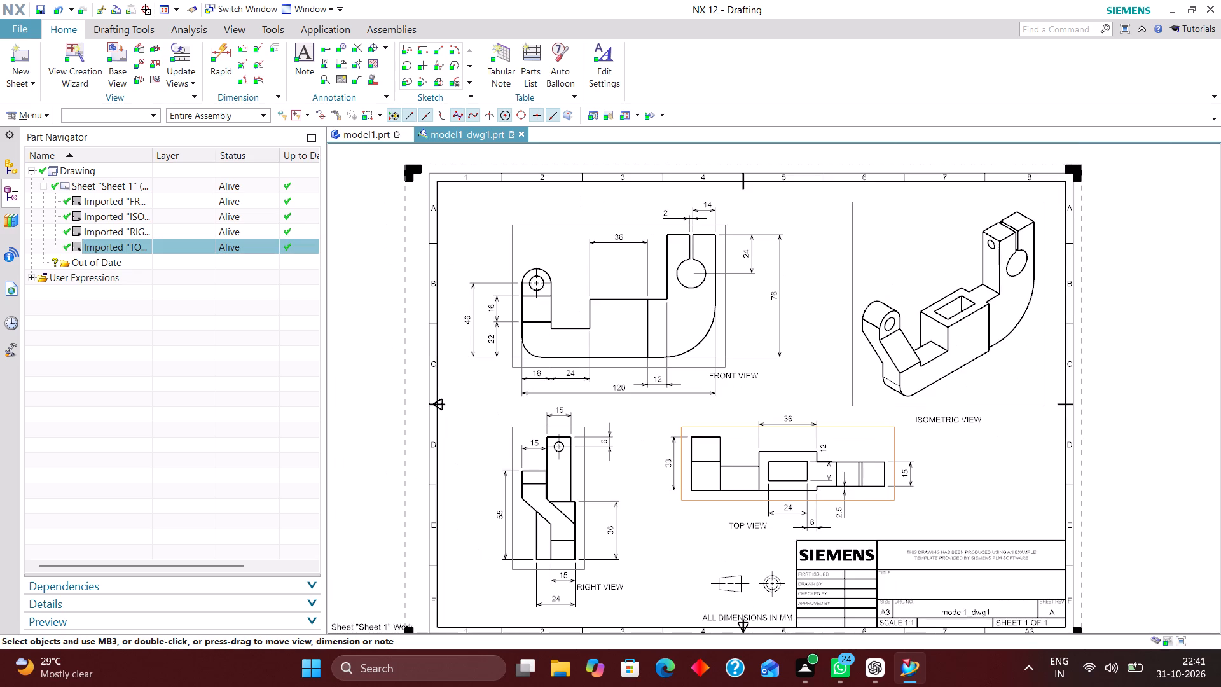
{"action": "right_click_drag", "start_coordinate": [822, 352], "coordinate": [746, 394]}
{"action": "left_click", "coordinate": [825, 377]}
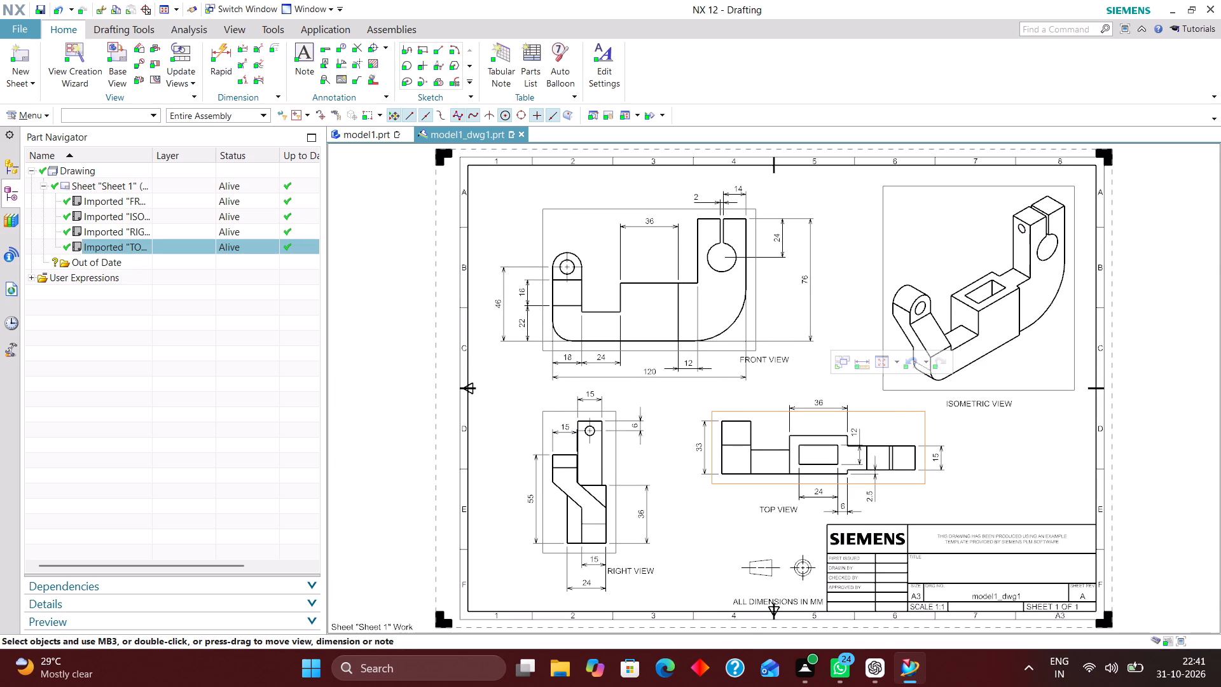
{"action": "scroll", "coordinate": [747, 390], "scroll_direction": "up", "scroll_amount": 2}
{"action": "left_click_drag", "start_coordinate": [778, 344], "coordinate": [798, 338]}
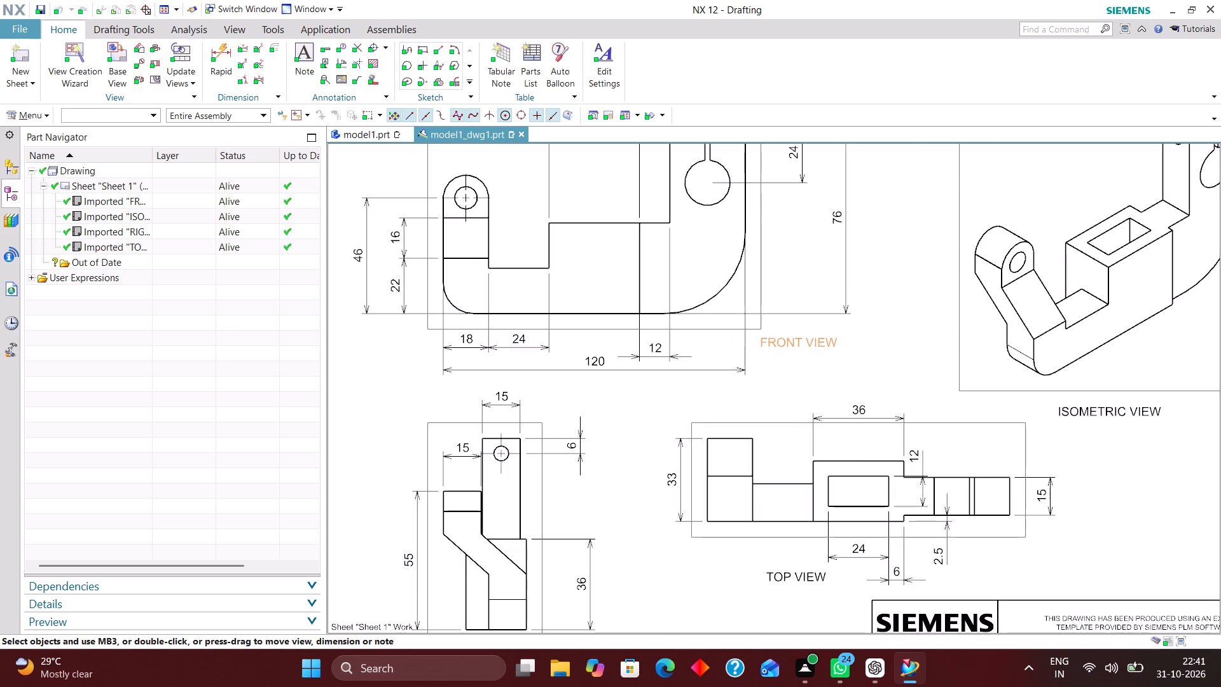
{"action": "left_click_drag", "start_coordinate": [798, 338], "coordinate": [797, 338]}
Move the RIGHT VIEW label directly beneath the right side view, under its 24 mm width dimension.
{"action": "scroll", "coordinate": [811, 352], "scroll_direction": "down", "scroll_amount": 3}
{"action": "scroll", "coordinate": [948, 414], "scroll_direction": "up", "scroll_amount": 3}
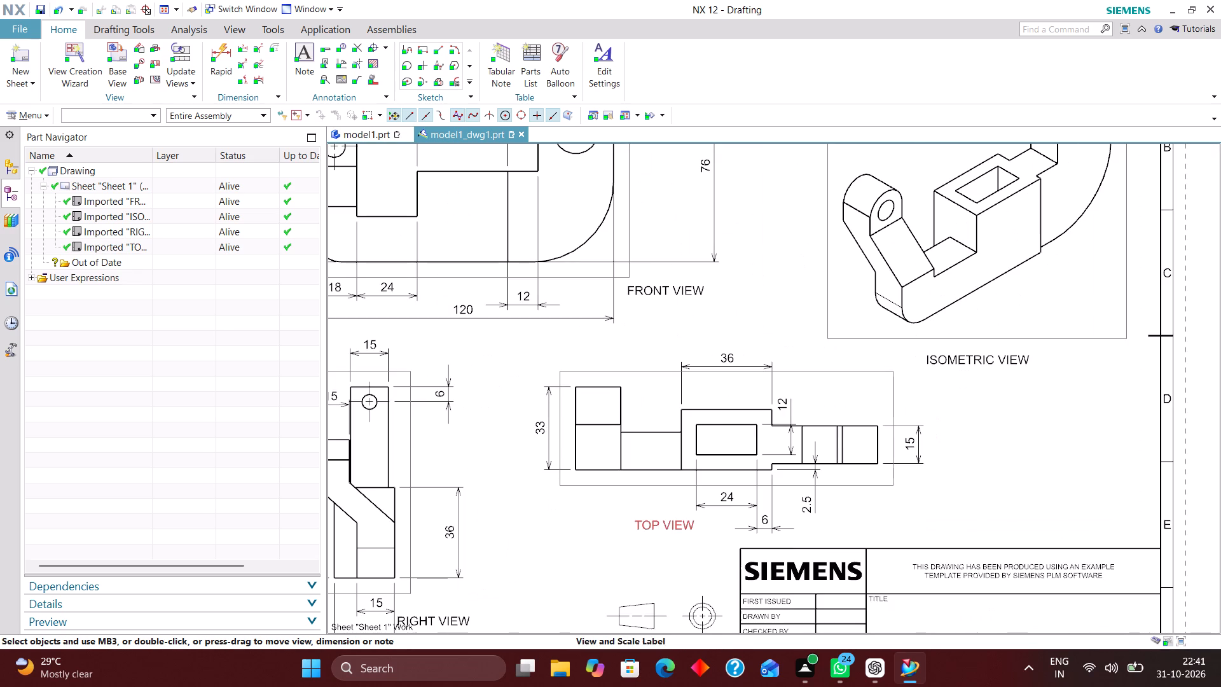
{"action": "scroll", "coordinate": [777, 419], "scroll_direction": "down", "scroll_amount": 2}
{"action": "scroll", "coordinate": [556, 557], "scroll_direction": "up", "scroll_amount": 2}
{"action": "left_click_drag", "start_coordinate": [490, 569], "coordinate": [486, 553]}
{"action": "left_click_drag", "start_coordinate": [560, 546], "coordinate": [499, 579]}
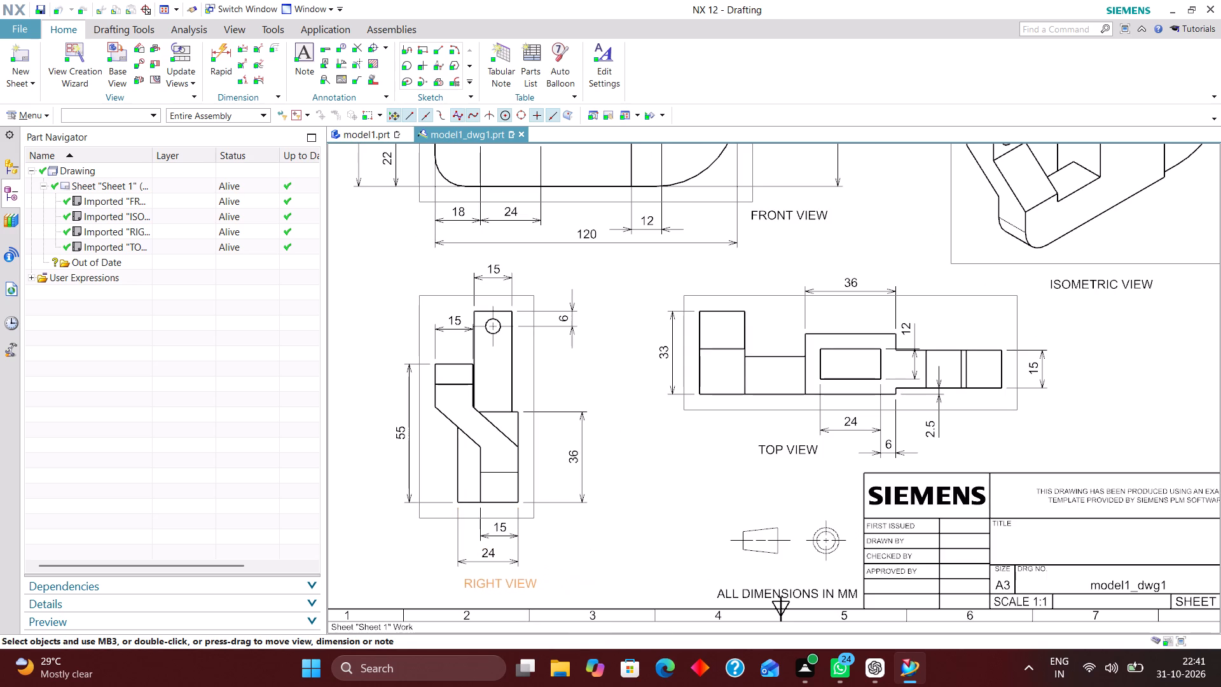
{"action": "left_click_drag", "start_coordinate": [499, 579], "coordinate": [495, 579]}
{"action": "scroll", "coordinate": [648, 539], "scroll_direction": "down", "scroll_amount": 2}
{"action": "scroll", "coordinate": [749, 496], "scroll_direction": "up", "scroll_amount": 2}
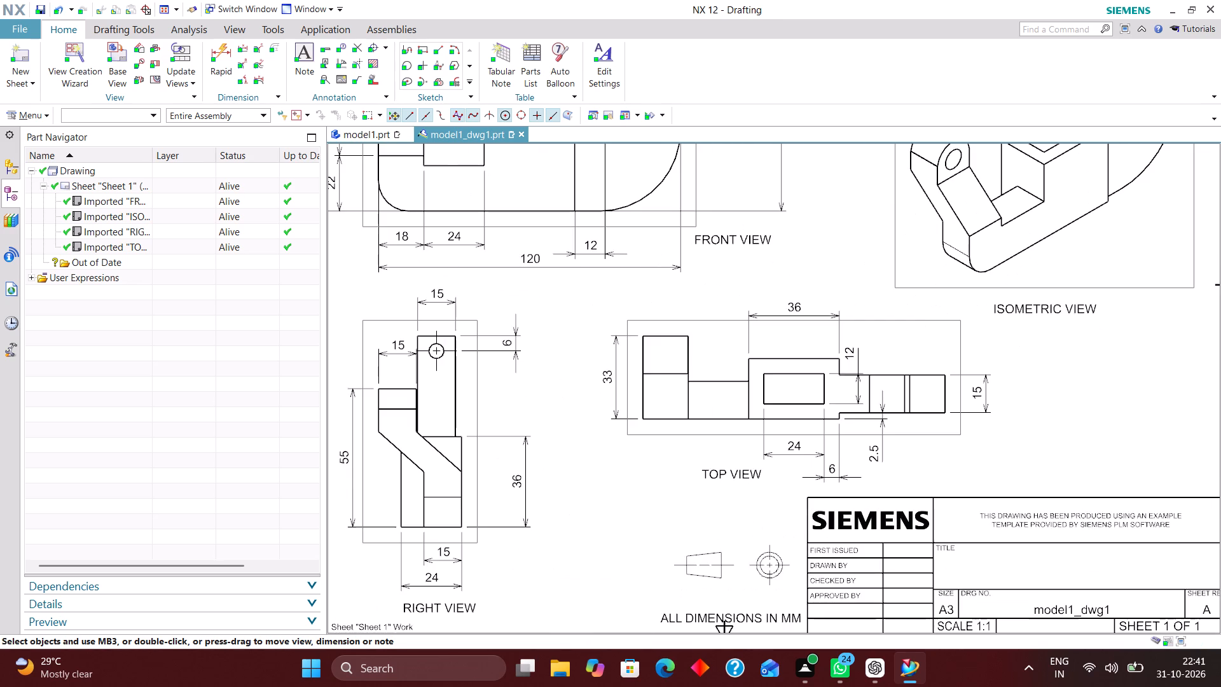
{"action": "scroll", "coordinate": [745, 520], "scroll_direction": "down", "scroll_amount": 2}
{"action": "right_click_drag", "start_coordinate": [811, 287], "coordinate": [783, 325]}
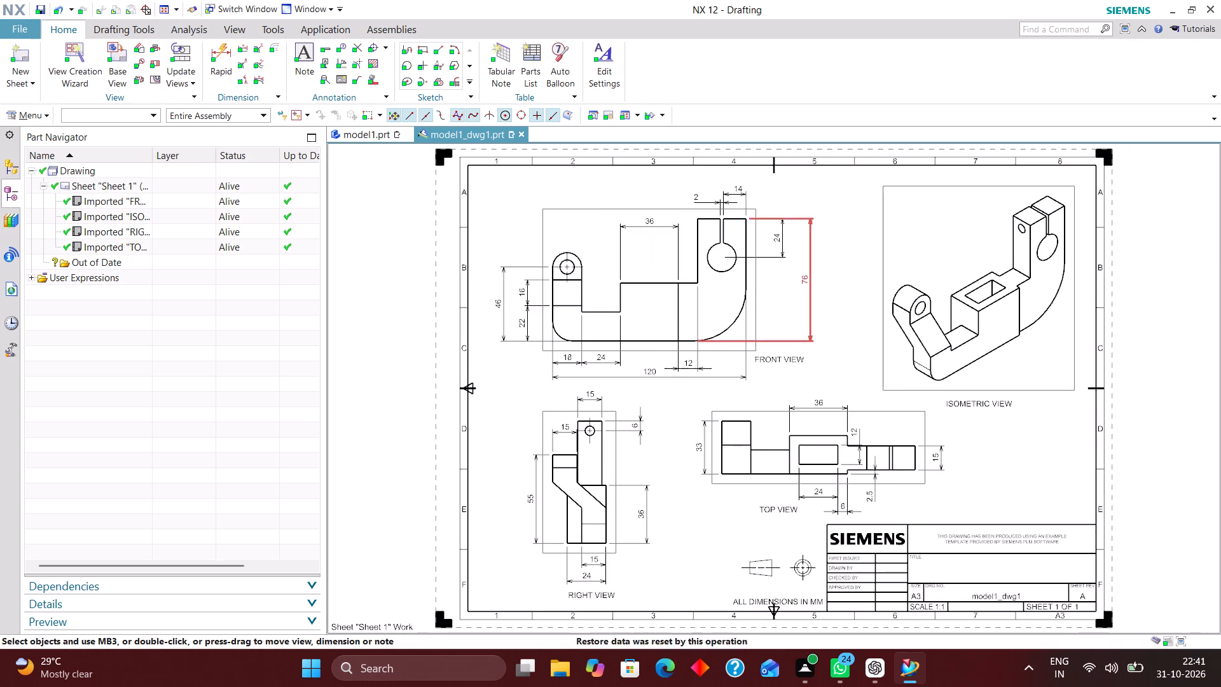
Populate the title block's weight row with the label WEIGHT (kg) and the value 0.5462.
{"action": "key", "text": "ctrl+l"}
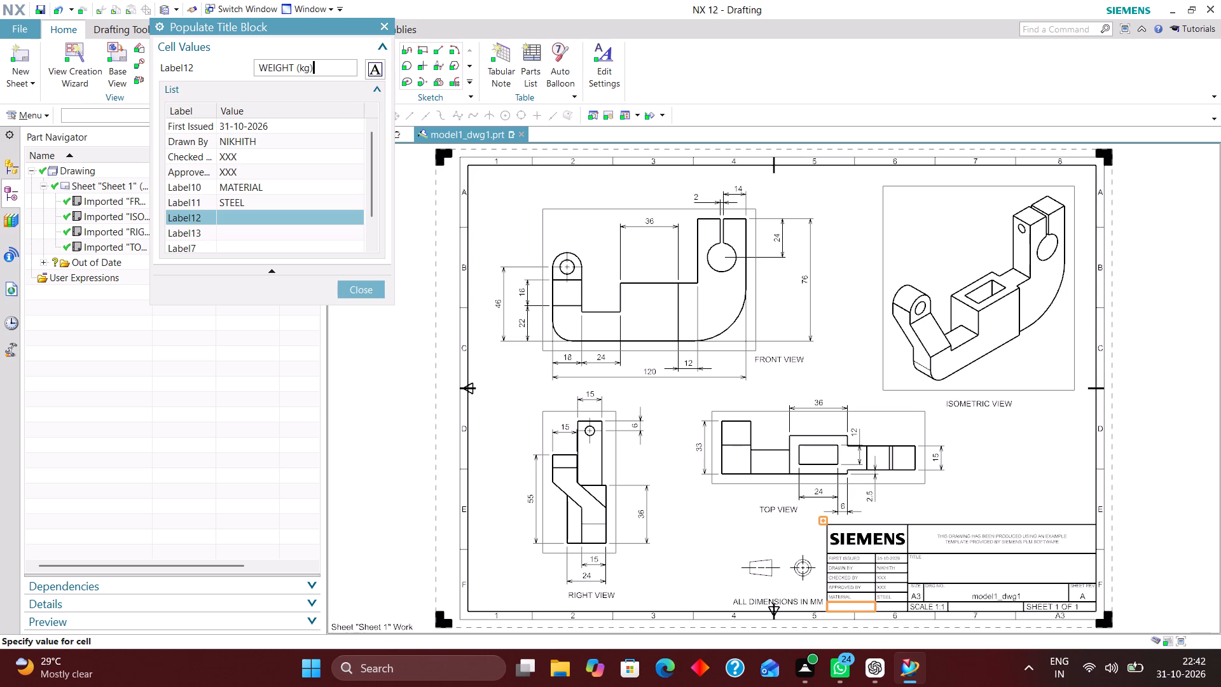
{"action": "key", "text": "Return"}
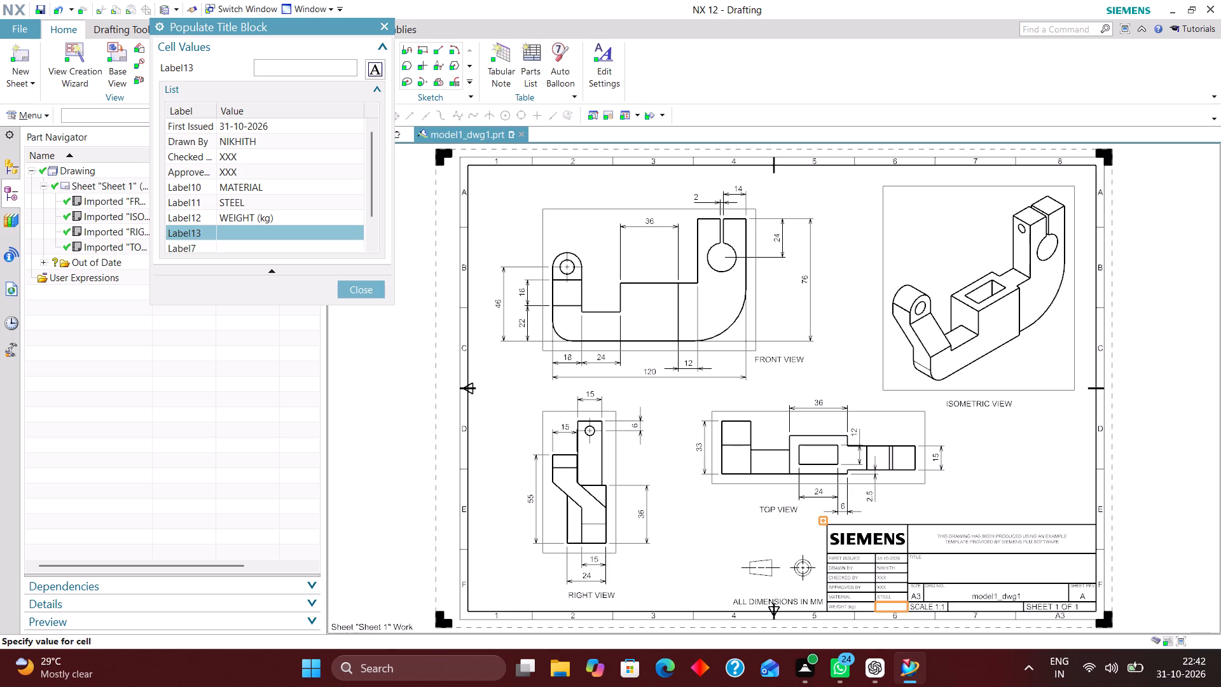
{"action": "type", "text": "0.5"}
{"action": "type", "text": "462"}
{"action": "key", "text": "Return"}
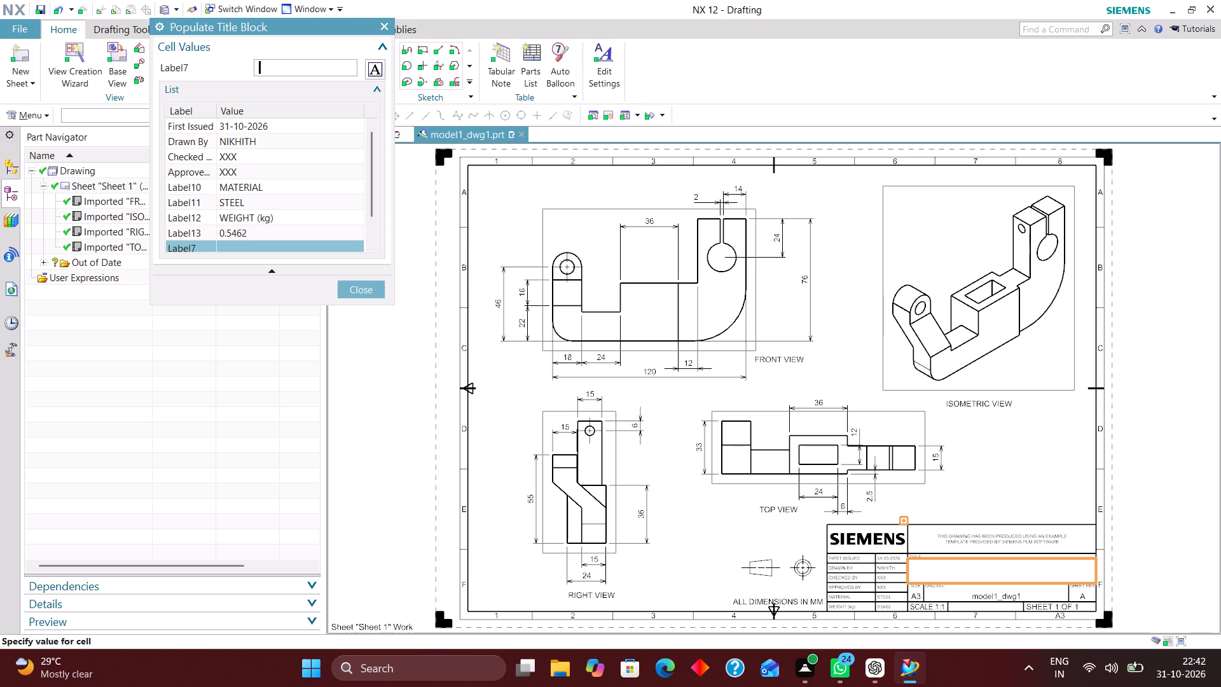
Enter the drawing title LINKAGE SUPPORT BRACKET in capitals in the title block's large title cell.
{"action": "key", "text": "ctrl+v"}
{"action": "key", "text": "BackSpace"}
{"action": "key", "text": "BackSpace"}
{"action": "key", "text": "BackSpace"}
{"action": "key", "text": "BackSpace"}
{"action": "key", "text": "BackSpace"}
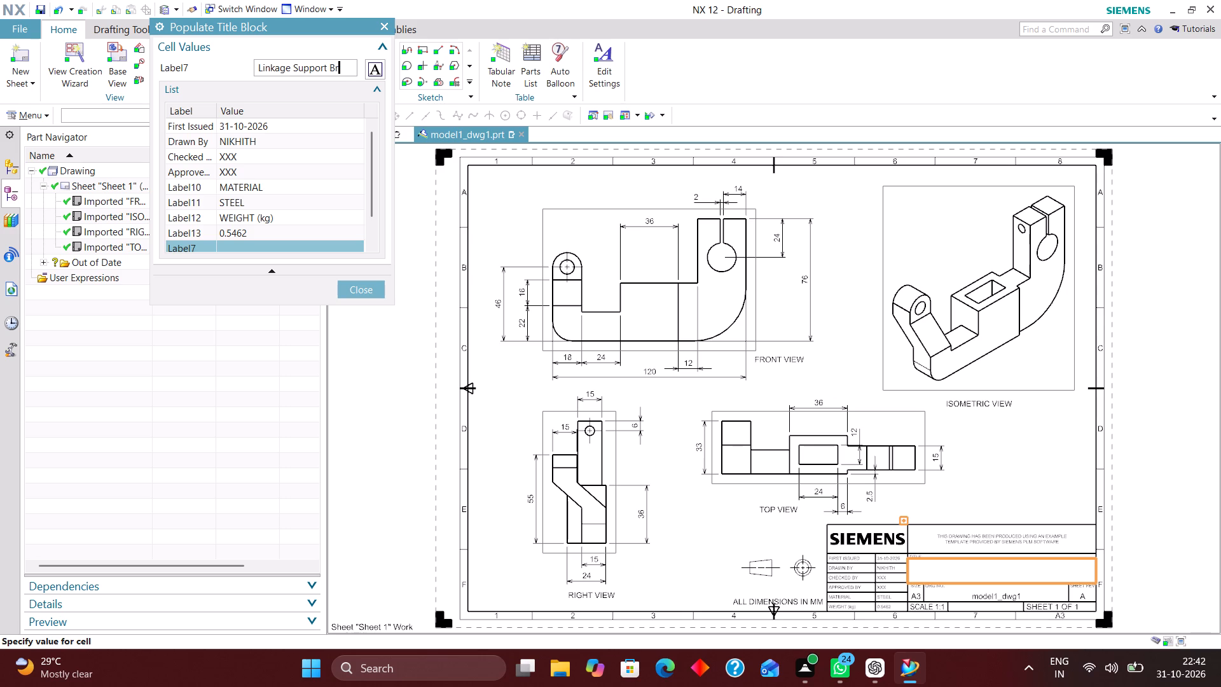
{"action": "key", "text": "BackSpace"}
{"action": "type", "text": "RACKET"}
{"action": "key", "text": "Left"}
{"action": "key", "text": "Left"}
{"action": "key", "text": "Left"}
{"action": "key", "text": "Left"}
{"action": "key", "text": "Left"}
{"action": "key", "text": "Left"}
{"action": "key", "text": "Left"}
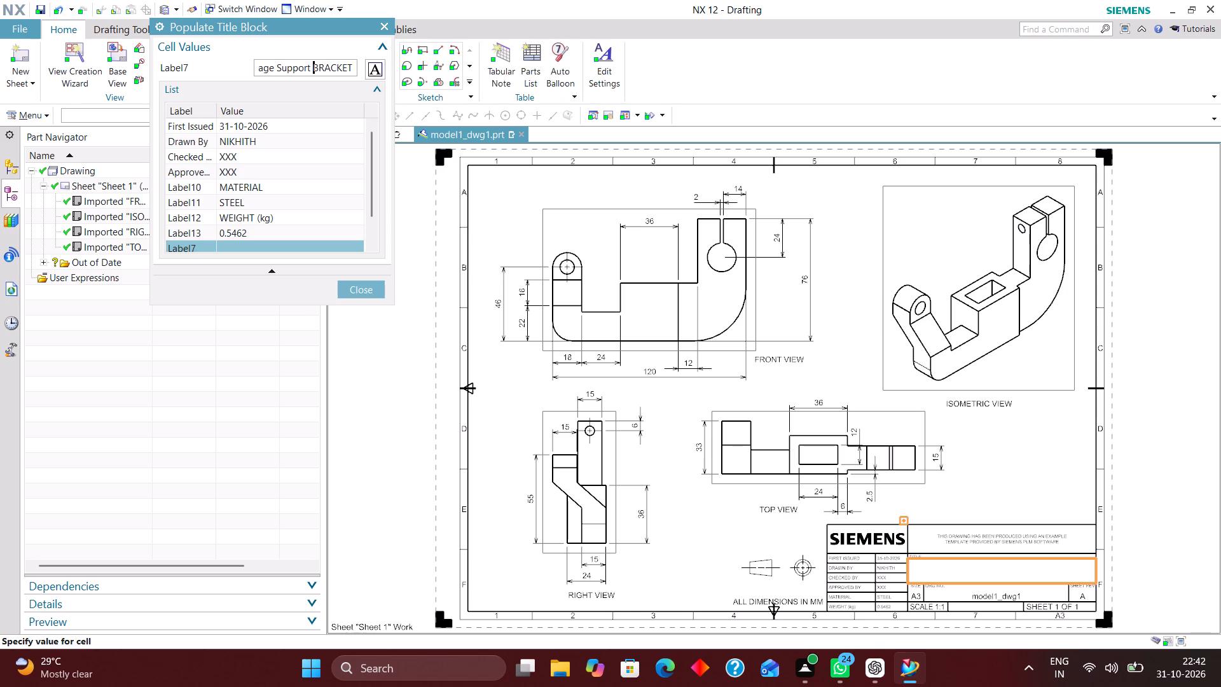
{"action": "key", "text": "Left"}
{"action": "key", "text": "BackSpace"}
{"action": "key", "text": "BackSpace"}
{"action": "key", "text": "BackSpace"}
{"action": "key", "text": "BackSpace"}
{"action": "key", "text": "BackSpace"}
{"action": "key", "text": "BackSpace"}
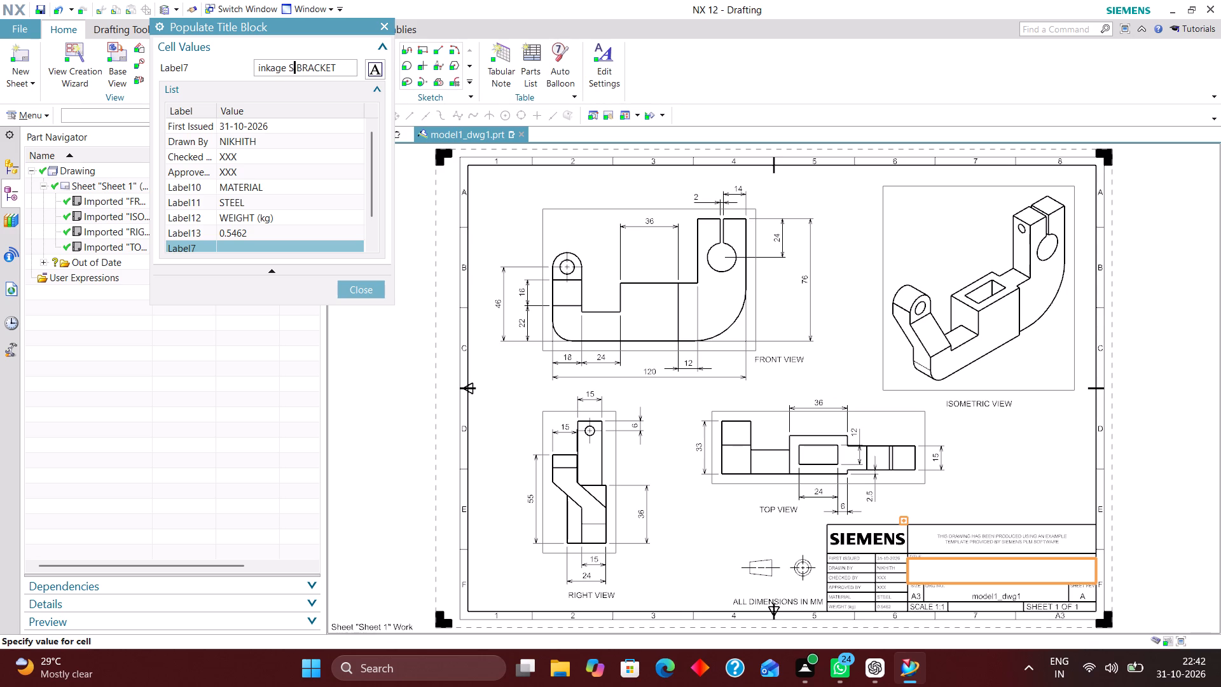
{"action": "type", "text": "UPP"}
{"action": "type", "text": "ORT"}
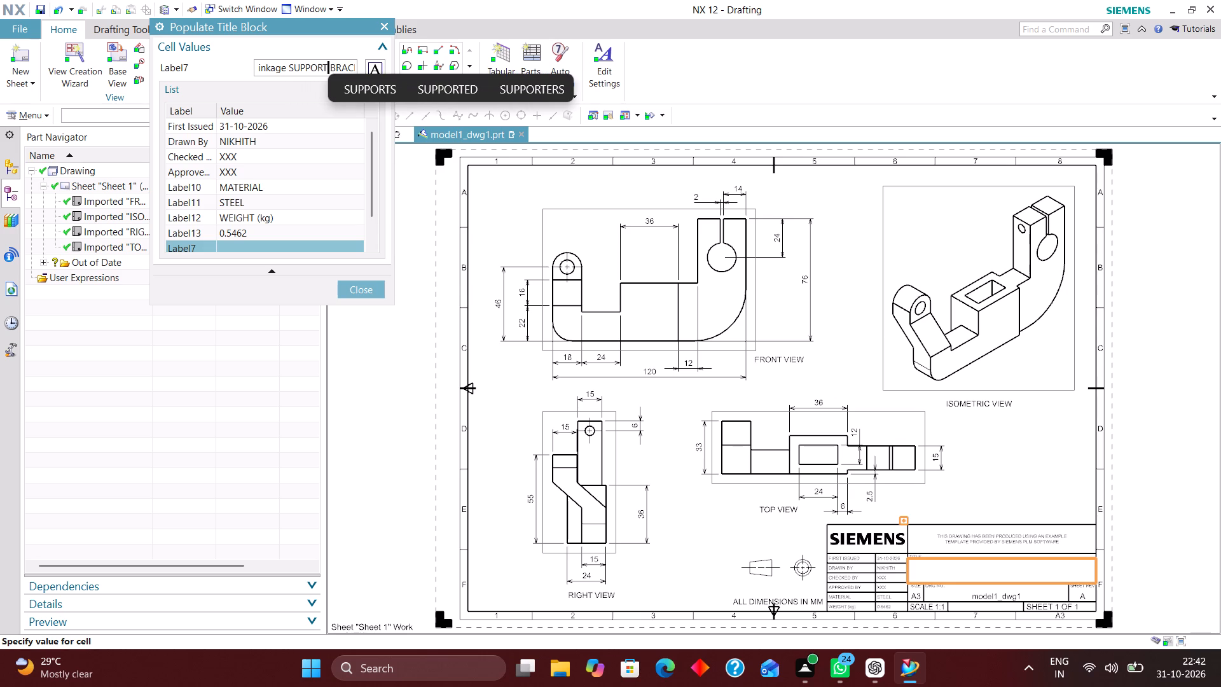
{"action": "key", "text": "Left"}
{"action": "key", "text": "Left"}
{"action": "key", "text": "Left"}
{"action": "key", "text": "Left"}
{"action": "key", "text": "Left"}
{"action": "key", "text": "Left"}
{"action": "key", "text": "Left"}
{"action": "key", "text": "Left"}
{"action": "key", "text": "Left"}
{"action": "key", "text": "Left"}
{"action": "key", "text": "Right"}
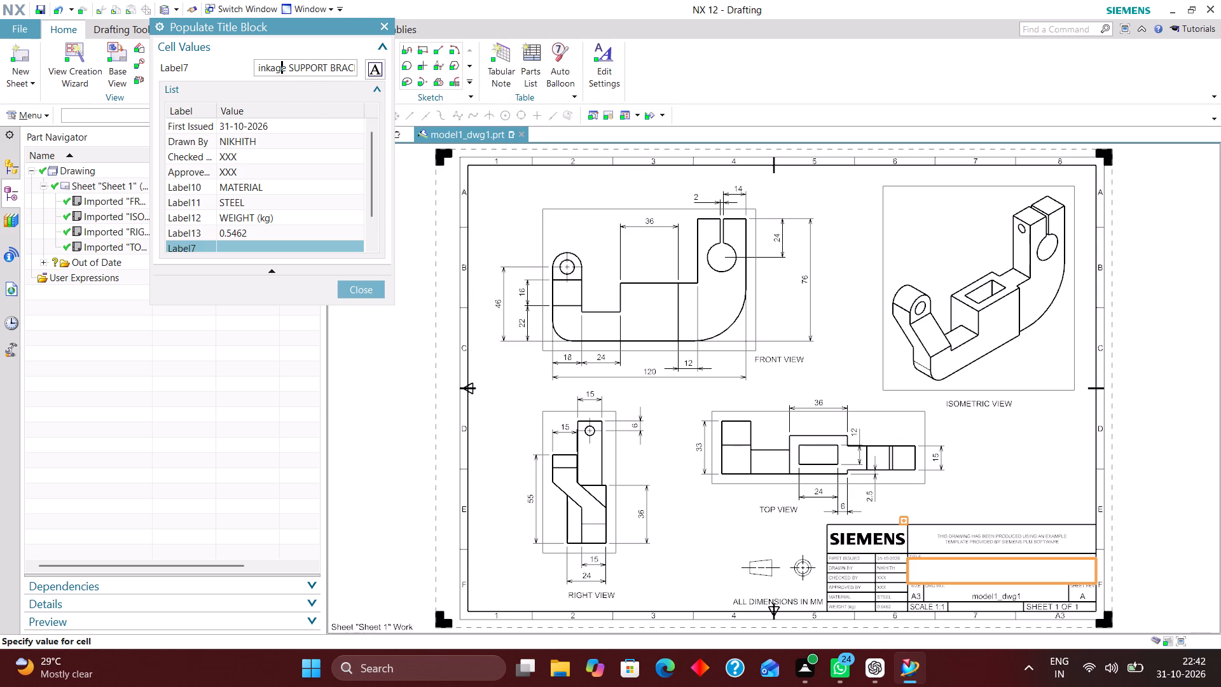
{"action": "key", "text": "Right"}
{"action": "key", "text": "BackSpace"}
{"action": "key", "text": "BackSpace"}
{"action": "key", "text": "BackSpace"}
{"action": "key", "text": "BackSpace"}
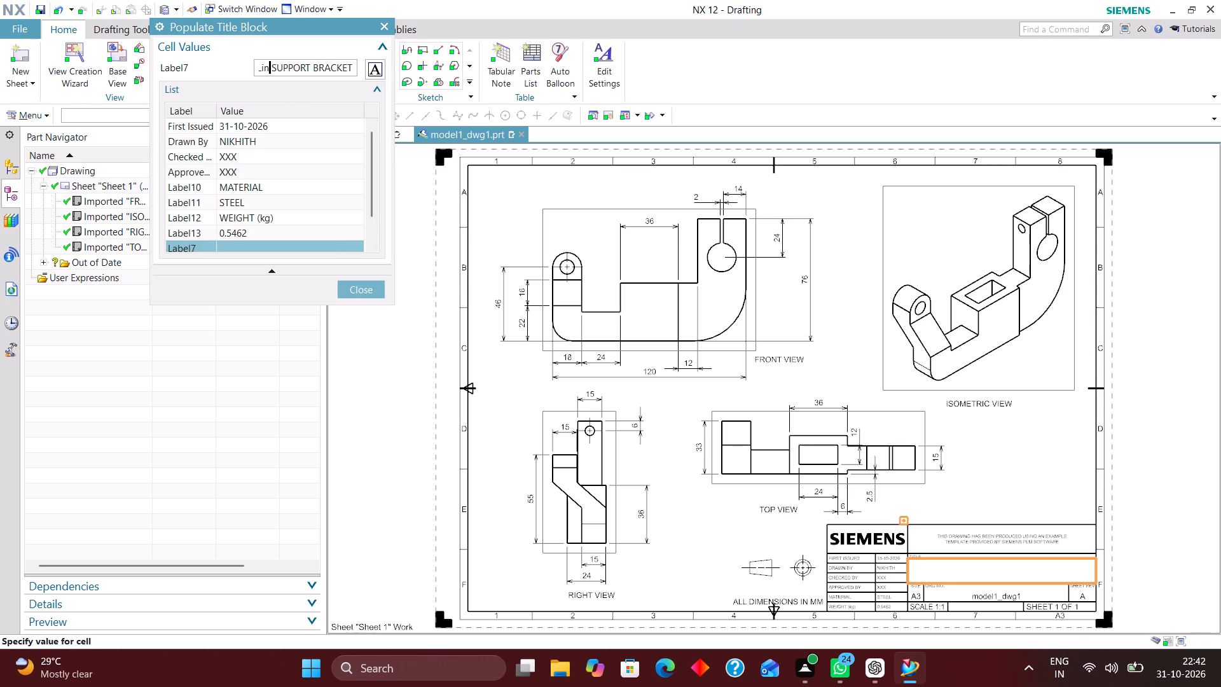
{"action": "key", "text": "BackSpace"}
{"action": "key", "text": "BackSpace"}
{"action": "key", "text": "BackSpace"}
{"action": "key", "text": "BackSpace"}
{"action": "type", "text": "LLINKAGE"}
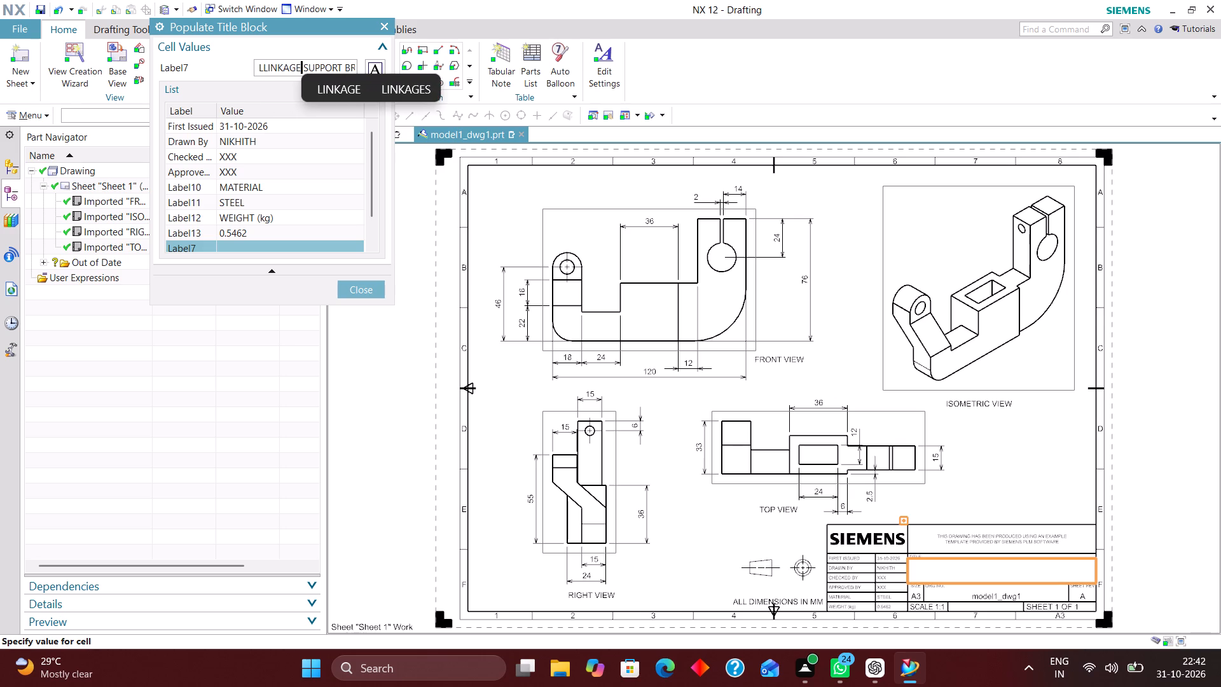
{"action": "key", "text": "Left"}
{"action": "key", "text": "Left"}
{"action": "key", "text": "Left"}
{"action": "key", "text": "Left"}
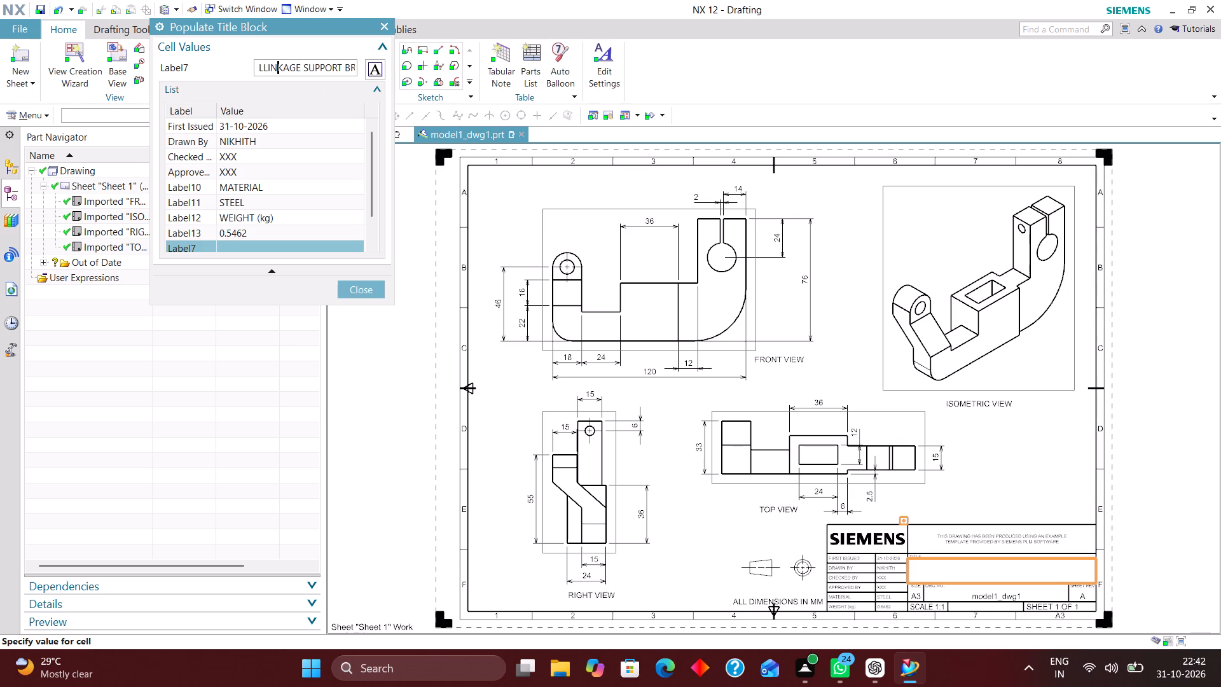
{"action": "key", "text": "Left"}
{"action": "key", "text": "Left"}
{"action": "key", "text": "BackSpace"}
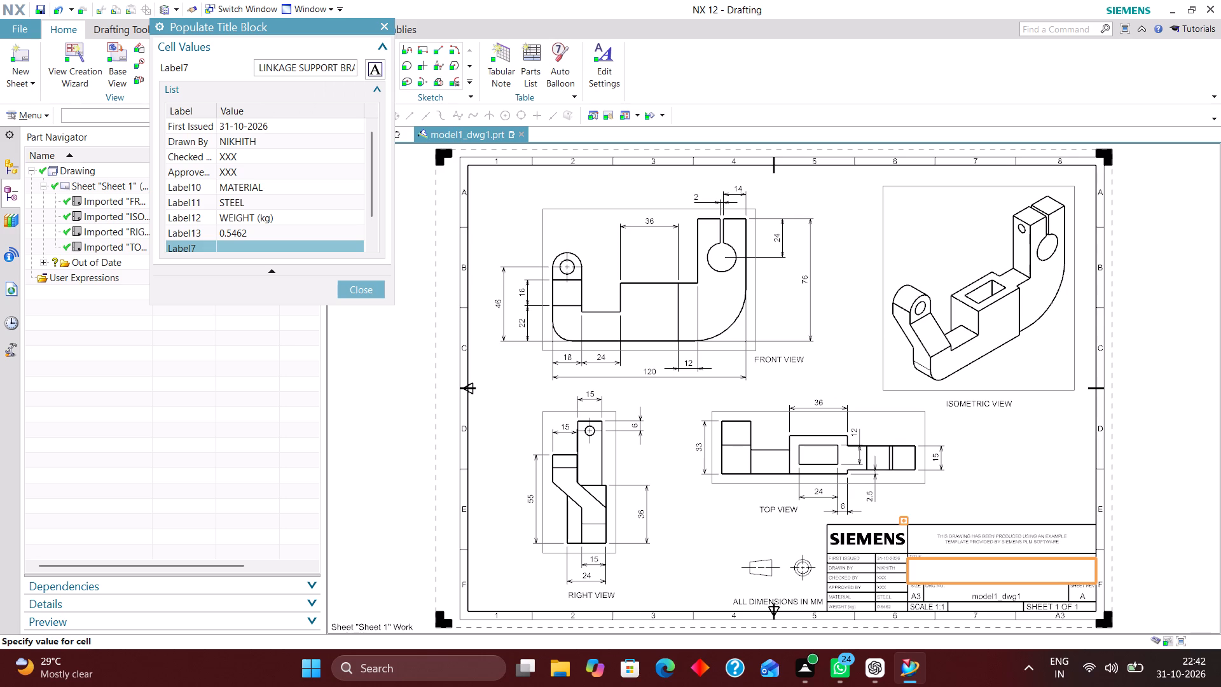
{"action": "key", "text": "Return"}
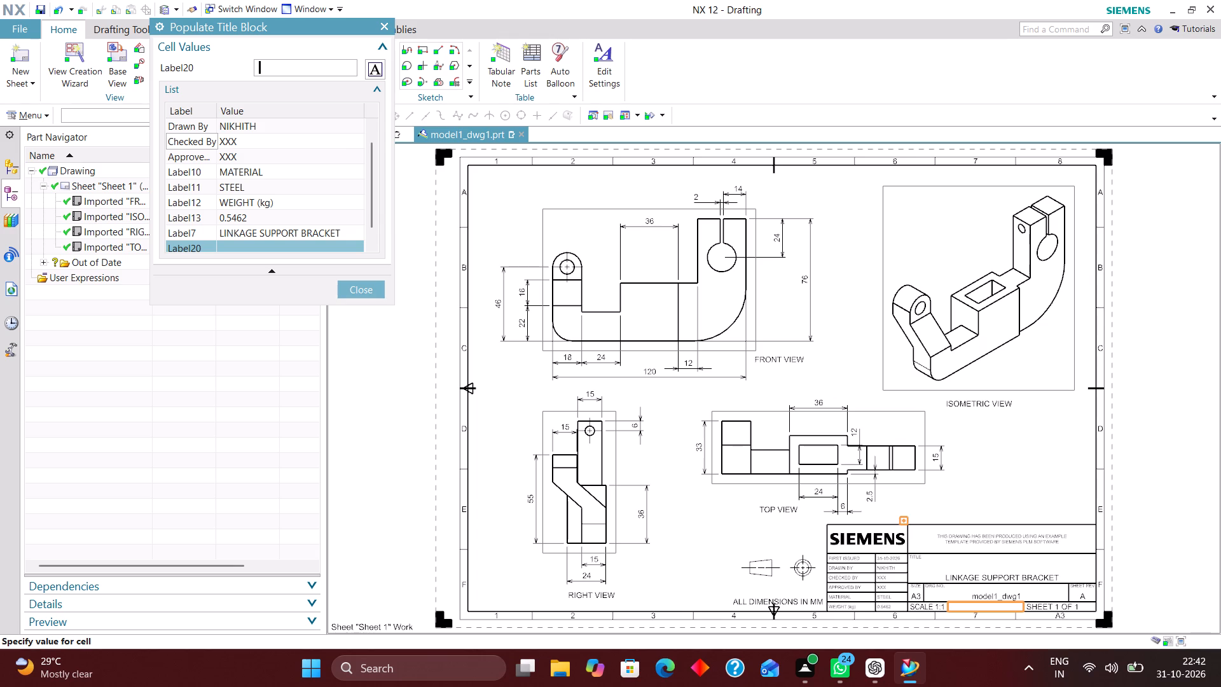
Fill the title block cell between the scale and sheet number with XXX and finish populating the title block.
{"action": "type", "text": "XXX"}
{"action": "key", "text": "Return"}
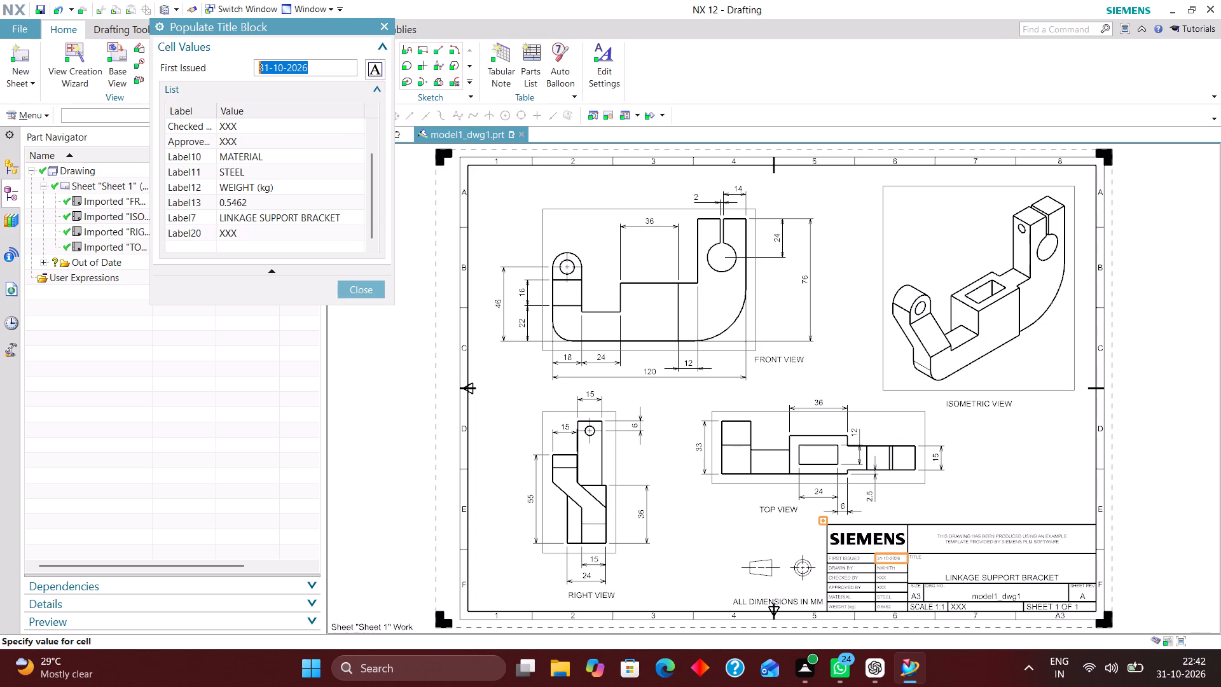
{"action": "left_click", "coordinate": [371, 288]}
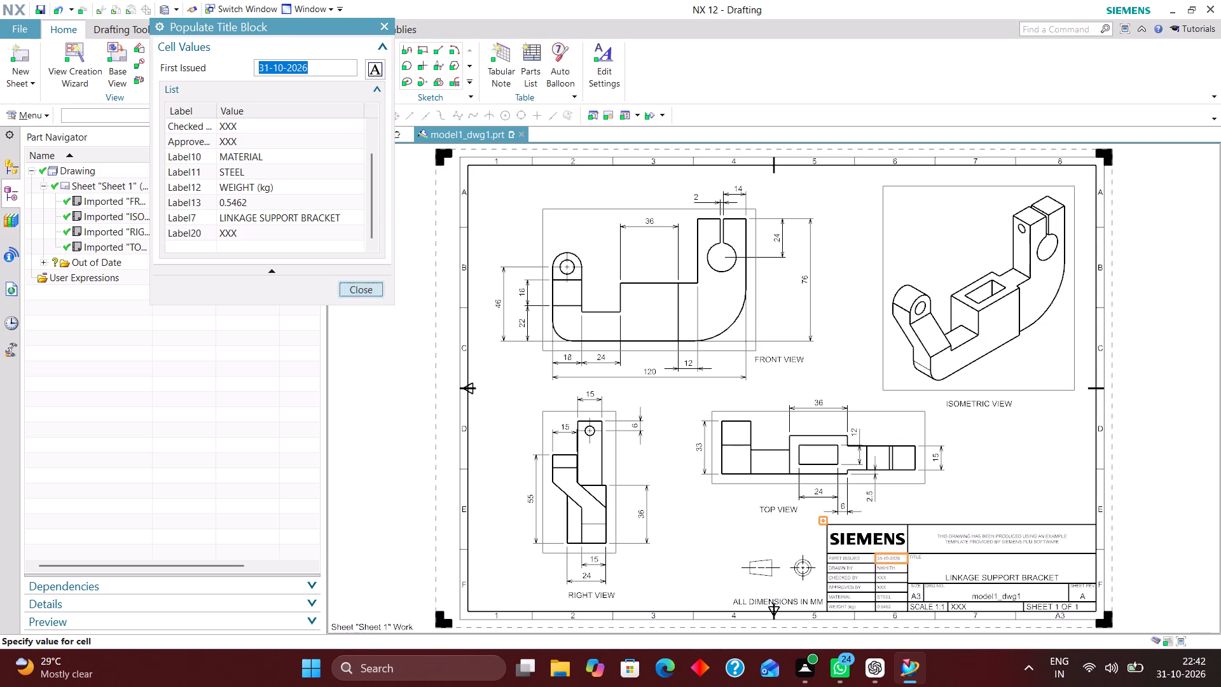
Set all layers invisible for the ISOMETRIC VIEW using Layer Visible in View.
{"action": "left_click", "coordinate": [38, 116]}
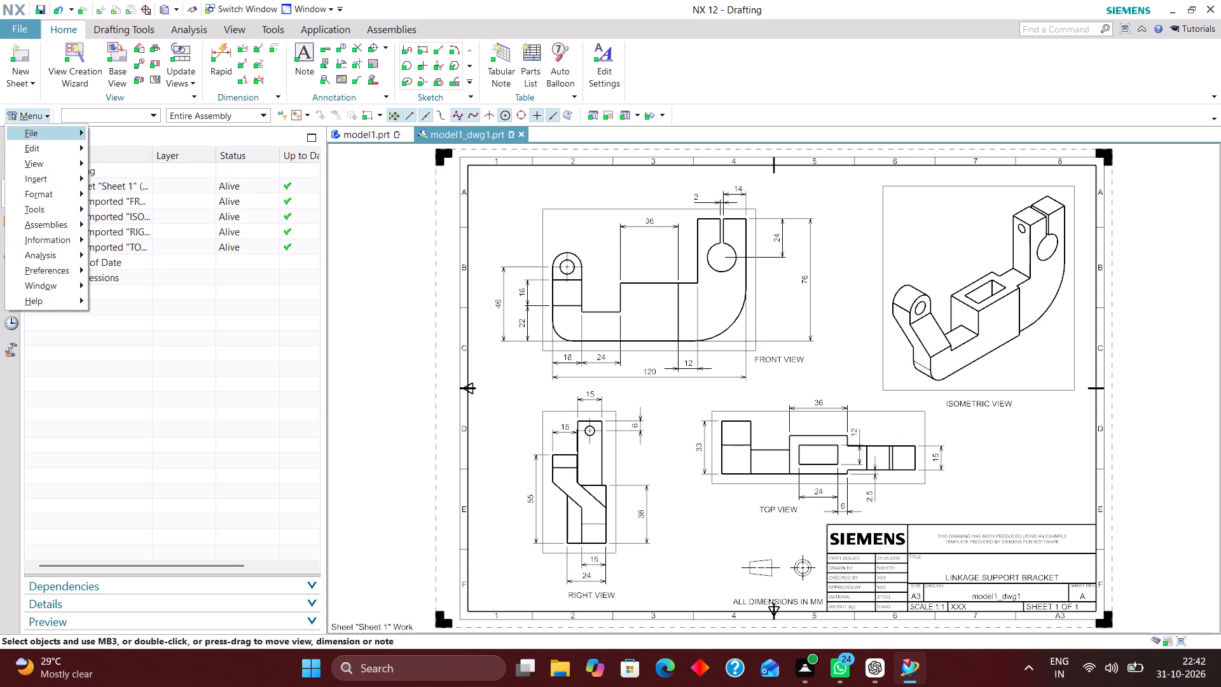
{"action": "left_click", "coordinate": [50, 192]}
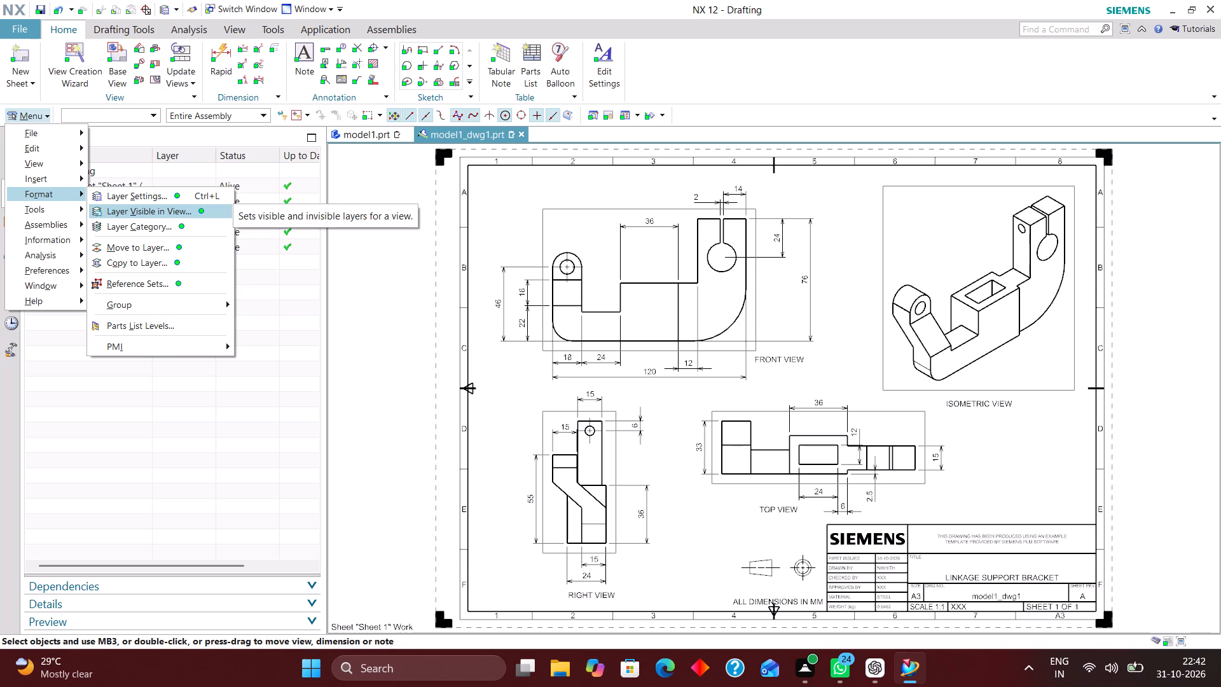
{"action": "left_click", "coordinate": [193, 211]}
{"action": "left_click", "coordinate": [193, 60]}
{"action": "left_click", "coordinate": [236, 218]}
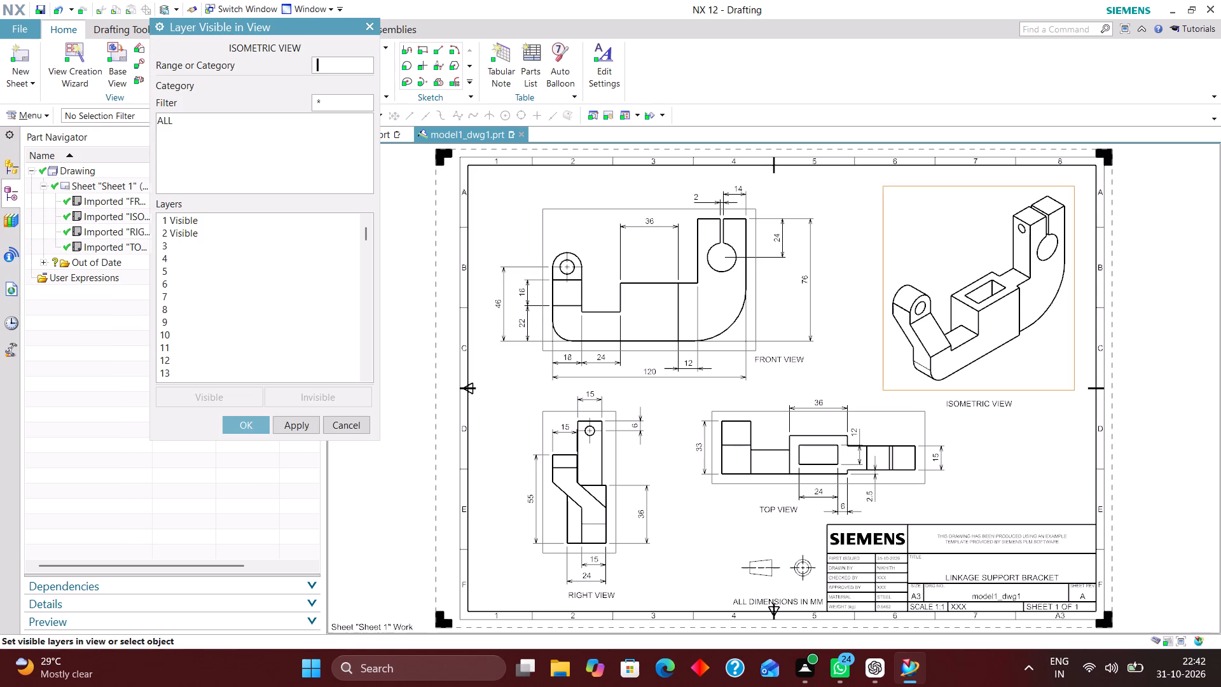
{"action": "left_click", "coordinate": [162, 118]}
{"action": "left_click", "coordinate": [328, 398]}
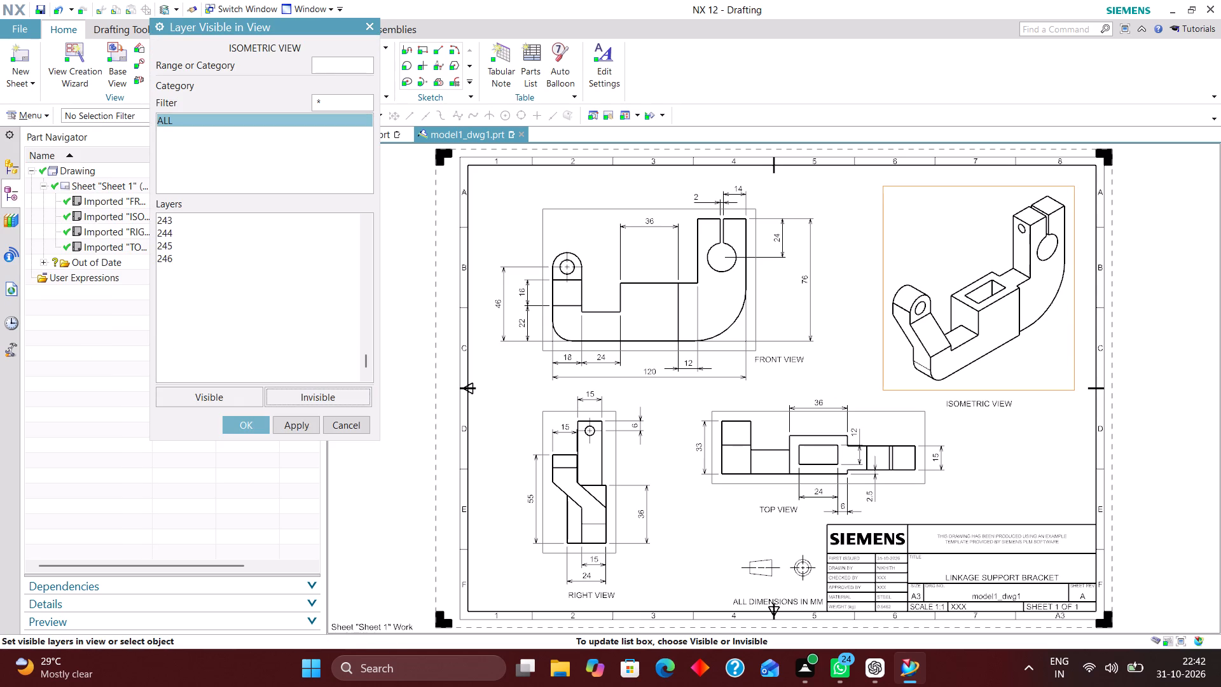
Make layers 2, 223, 224, 225, 226 and 256 visible in the ISOMETRIC VIEW and accept the layer settings.
{"action": "left_click", "coordinate": [341, 64]}
{"action": "key", "text": "2"}
{"action": "key", "text": "Return"}
{"action": "type", "text": "223"}
{"action": "key", "text": "Return"}
{"action": "type", "text": "224"}
{"action": "key", "text": "Return"}
{"action": "type", "text": "225"}
{"action": "key", "text": "Return"}
{"action": "key", "text": "Return"}
{"action": "type", "text": "226"}
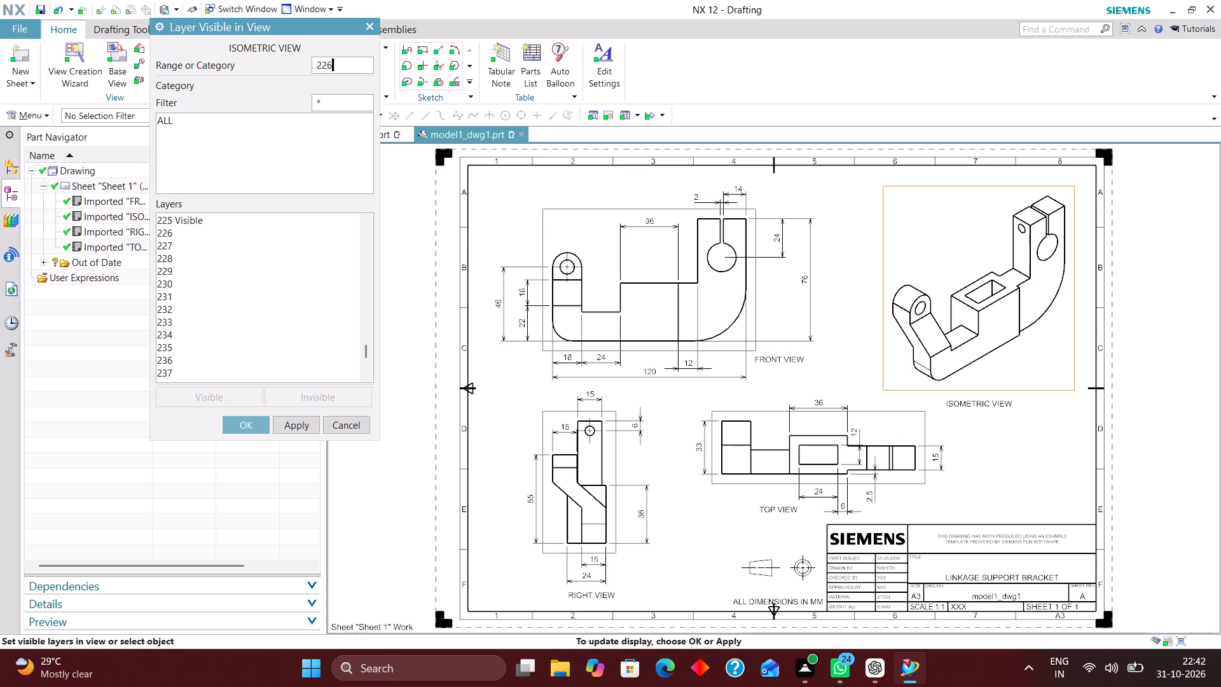
{"action": "key", "text": "Return"}
{"action": "type", "text": "256"}
{"action": "key", "text": "Return"}
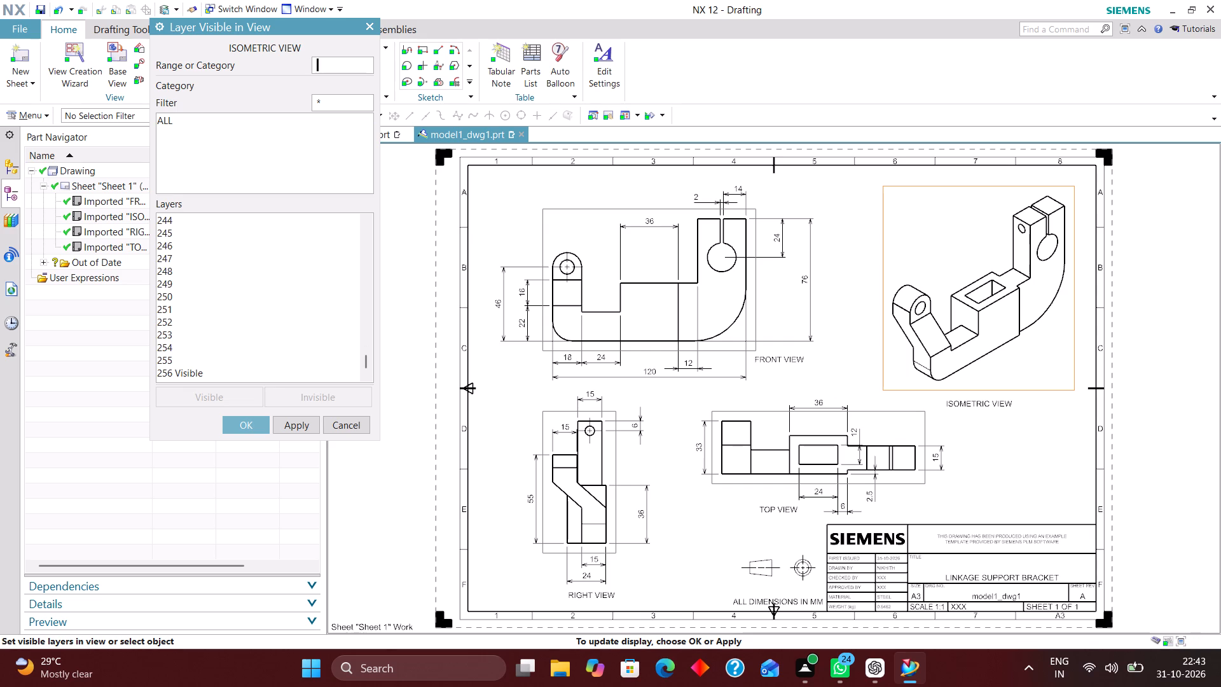
{"action": "left_click", "coordinate": [242, 427]}
Choose the FRONT VIEW and set all of its layers invisible.
{"action": "left_click", "coordinate": [190, 68]}
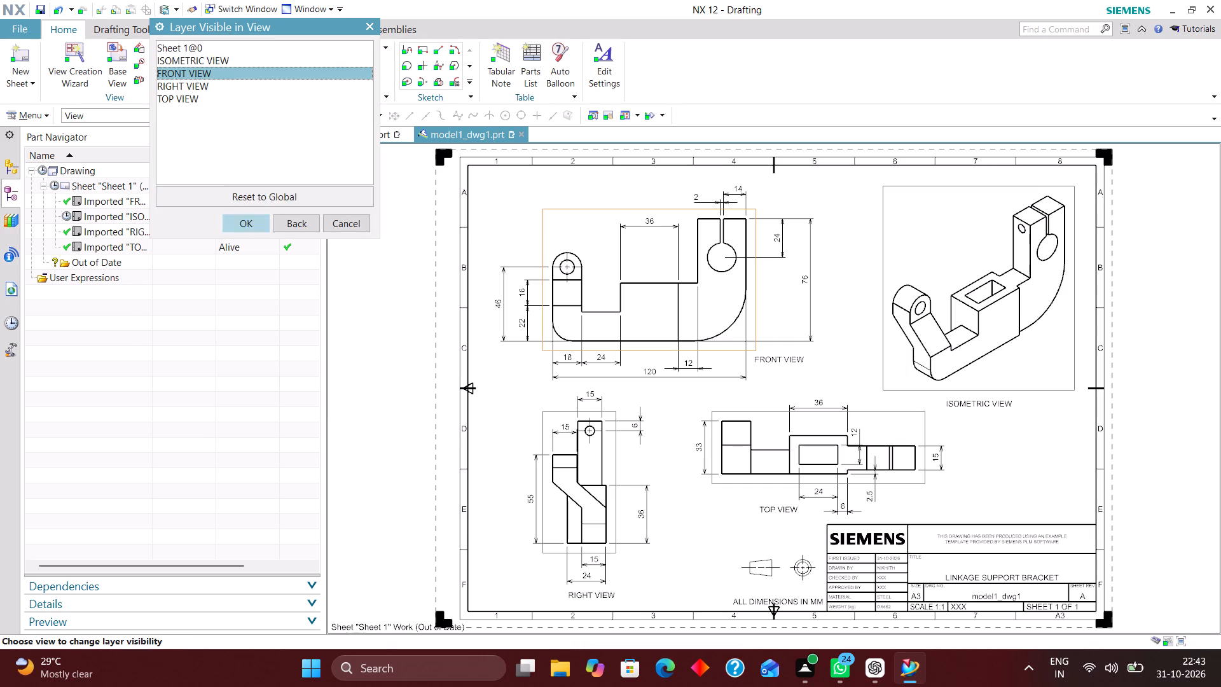
{"action": "left_click", "coordinate": [245, 220]}
{"action": "left_click", "coordinate": [176, 125]}
{"action": "left_click", "coordinate": [345, 391]}
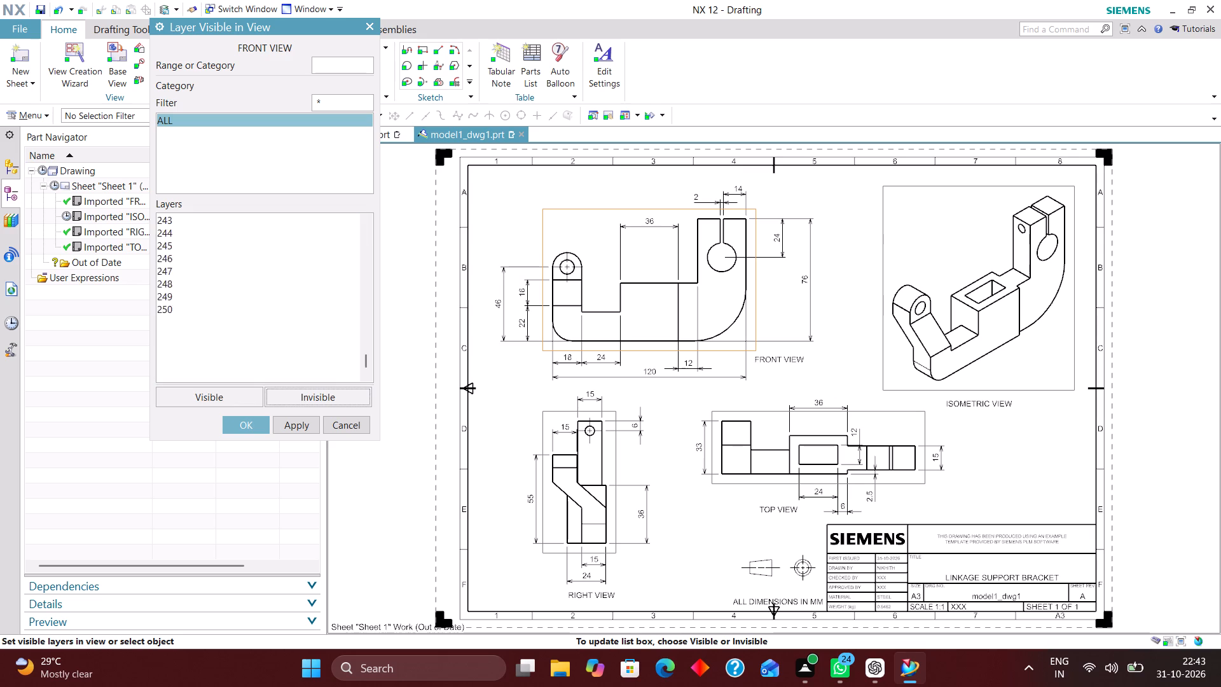
Make layers 2, 223, 224, 225, 226 and 256 visible in the FRONT VIEW and accept the layer settings.
{"action": "left_click", "coordinate": [338, 64]}
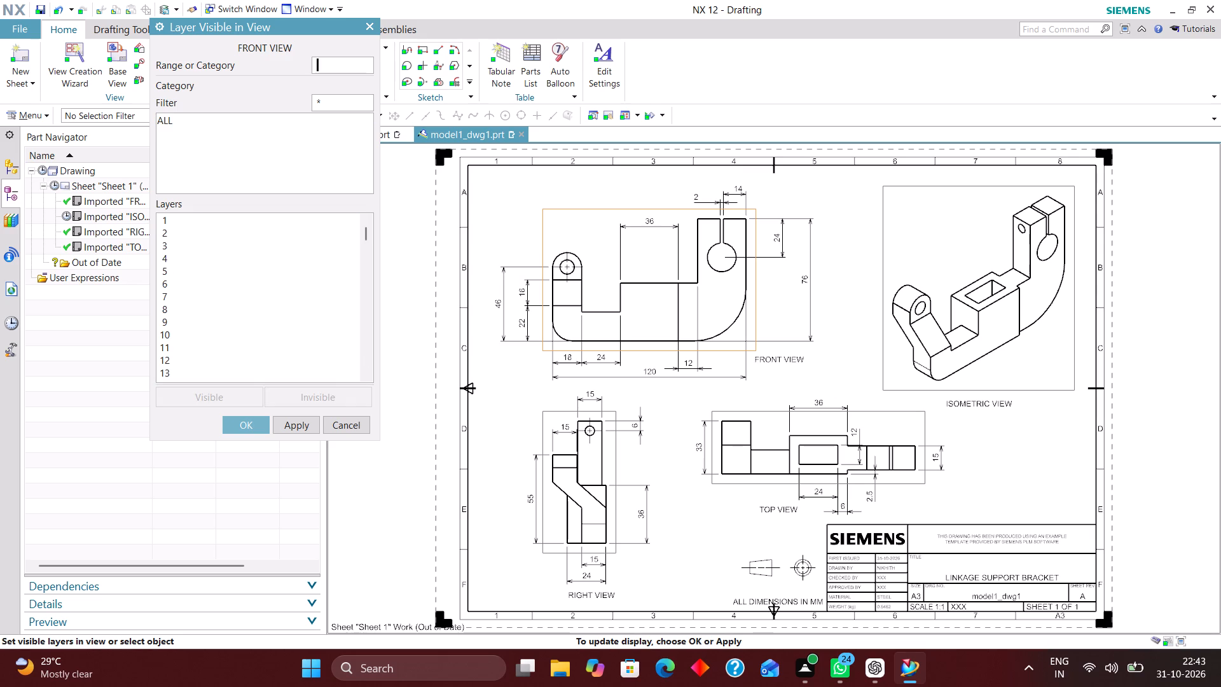
{"action": "key", "text": "2"}
{"action": "key", "text": "Return"}
{"action": "type", "text": "223"}
{"action": "key", "text": "Return"}
{"action": "type", "text": "224"}
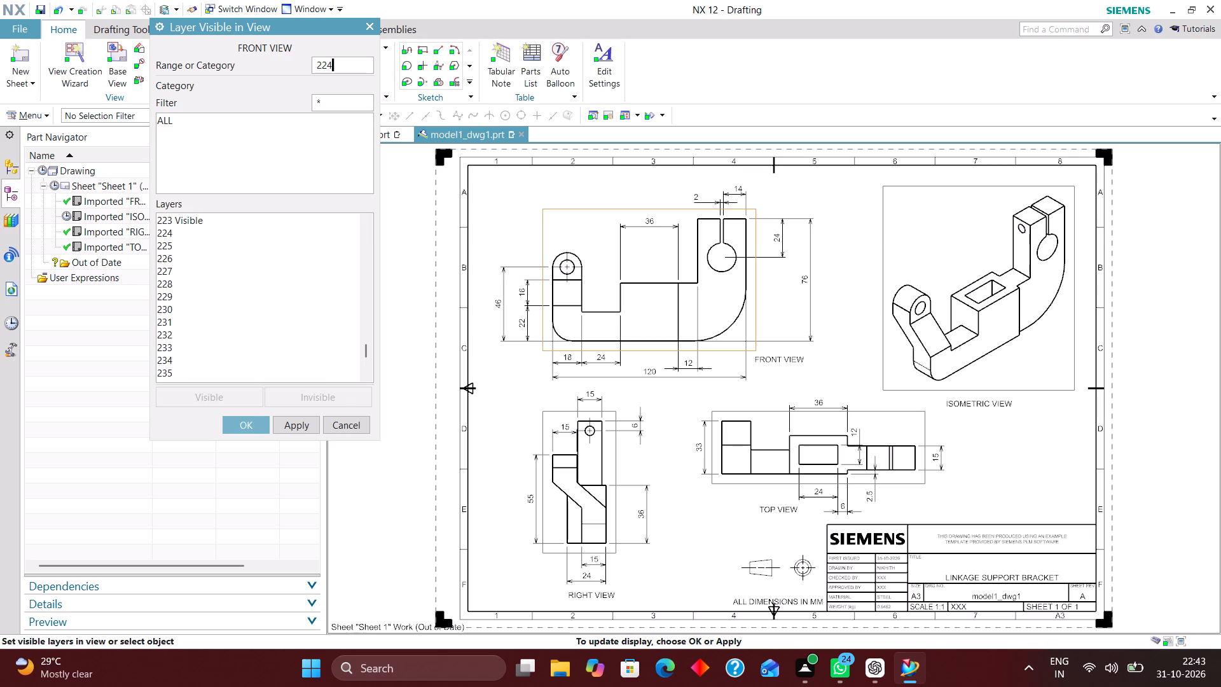
{"action": "key", "text": "Return"}
{"action": "type", "text": "225"}
{"action": "key", "text": "Return"}
{"action": "type", "text": "22"}
{"action": "key", "text": "6"}
{"action": "key", "text": "Return"}
{"action": "type", "text": "256"}
{"action": "key", "text": "Return"}
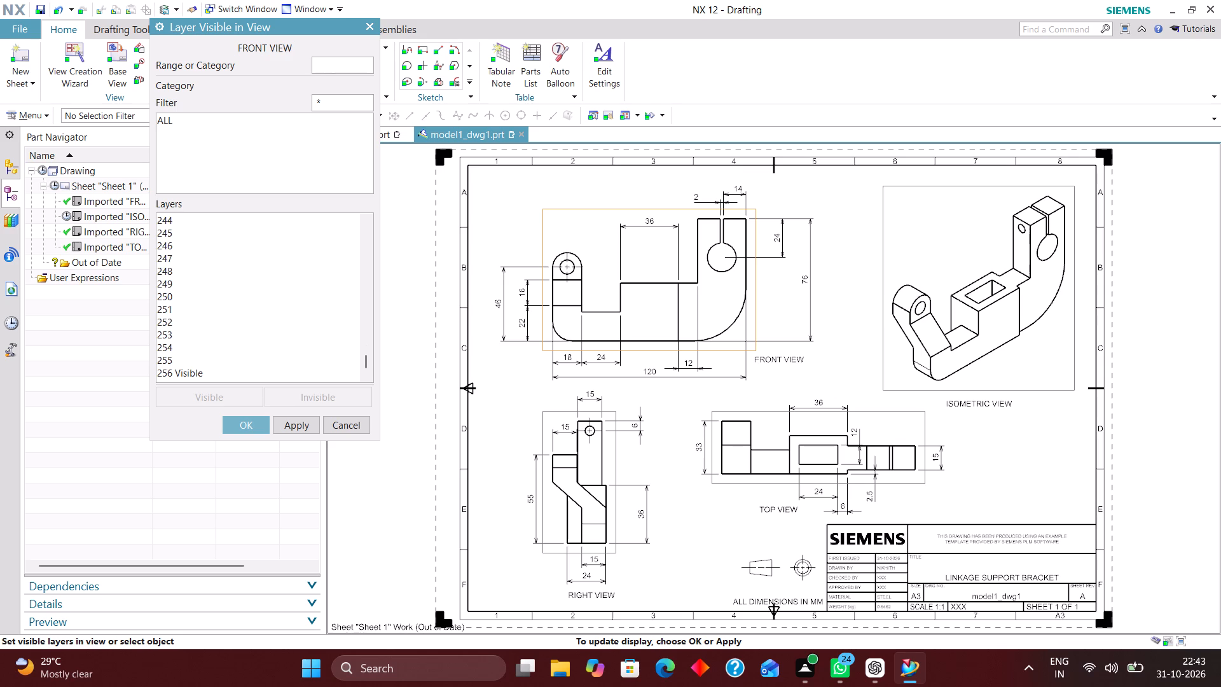
{"action": "left_click", "coordinate": [239, 429]}
Choose the RIGHT VIEW and set all of its layers invisible.
{"action": "left_click", "coordinate": [202, 86]}
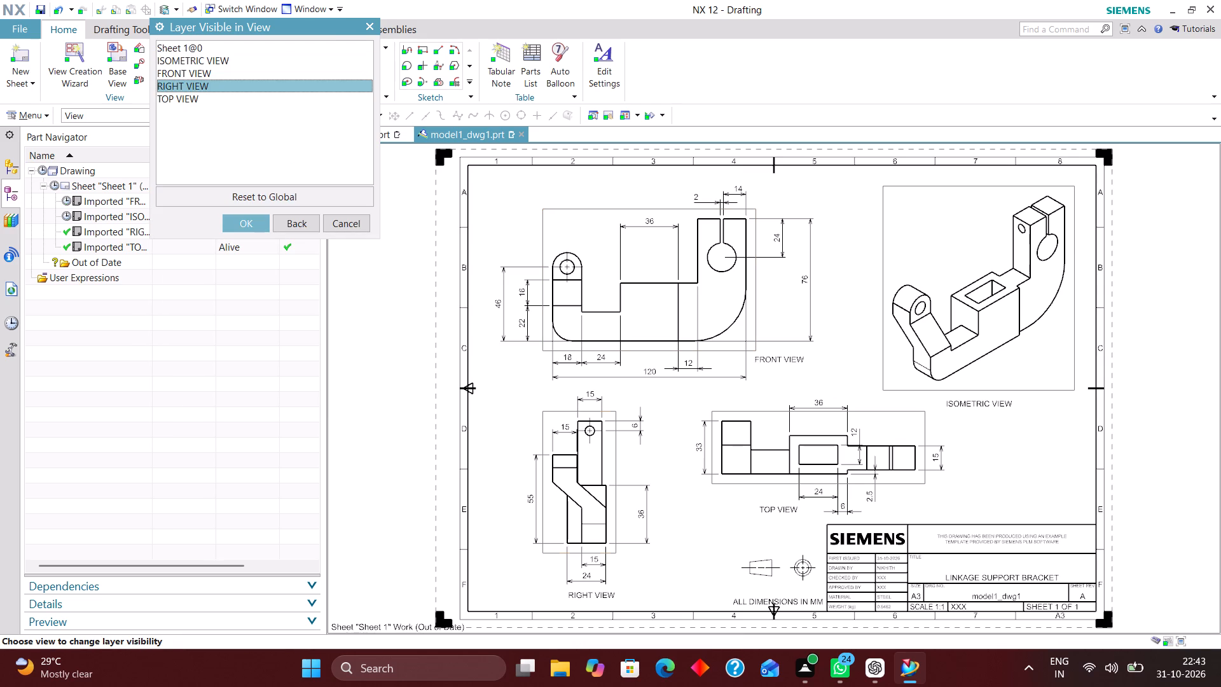
{"action": "left_click", "coordinate": [252, 223]}
{"action": "left_click", "coordinate": [171, 117]}
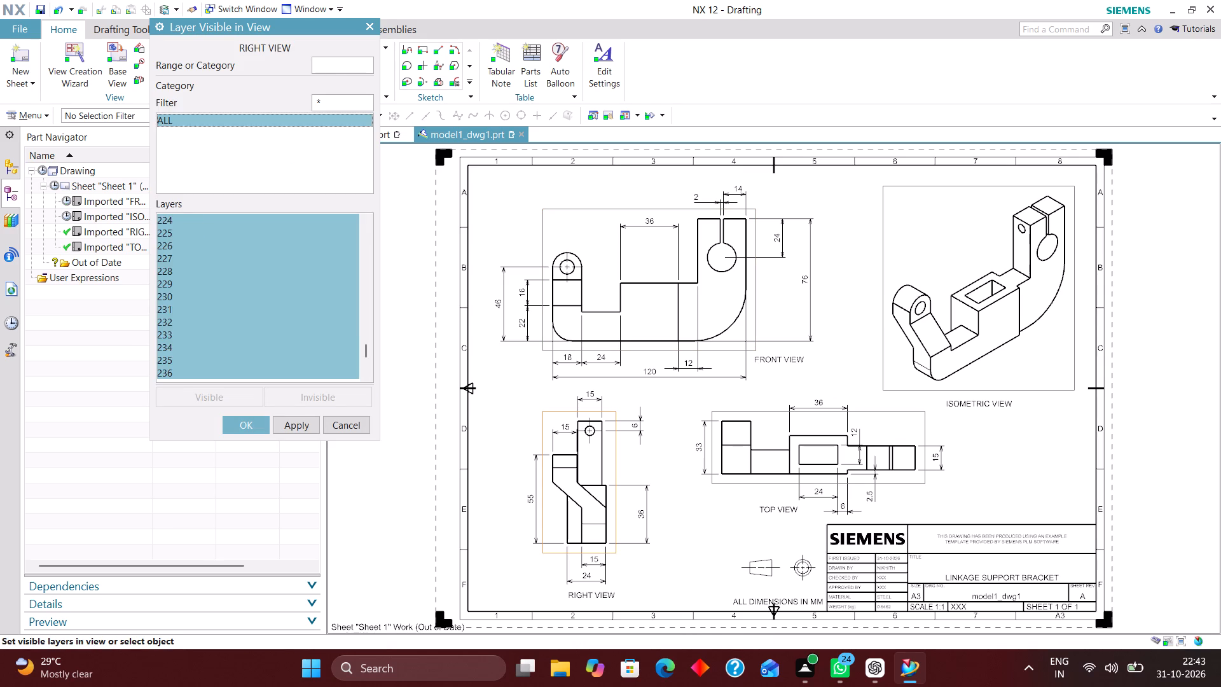
{"action": "left_click", "coordinate": [338, 396]}
Make layers 2, 223, 224, 225 and 256 visible in the RIGHT VIEW and accept the layer settings.
{"action": "left_click", "coordinate": [341, 67]}
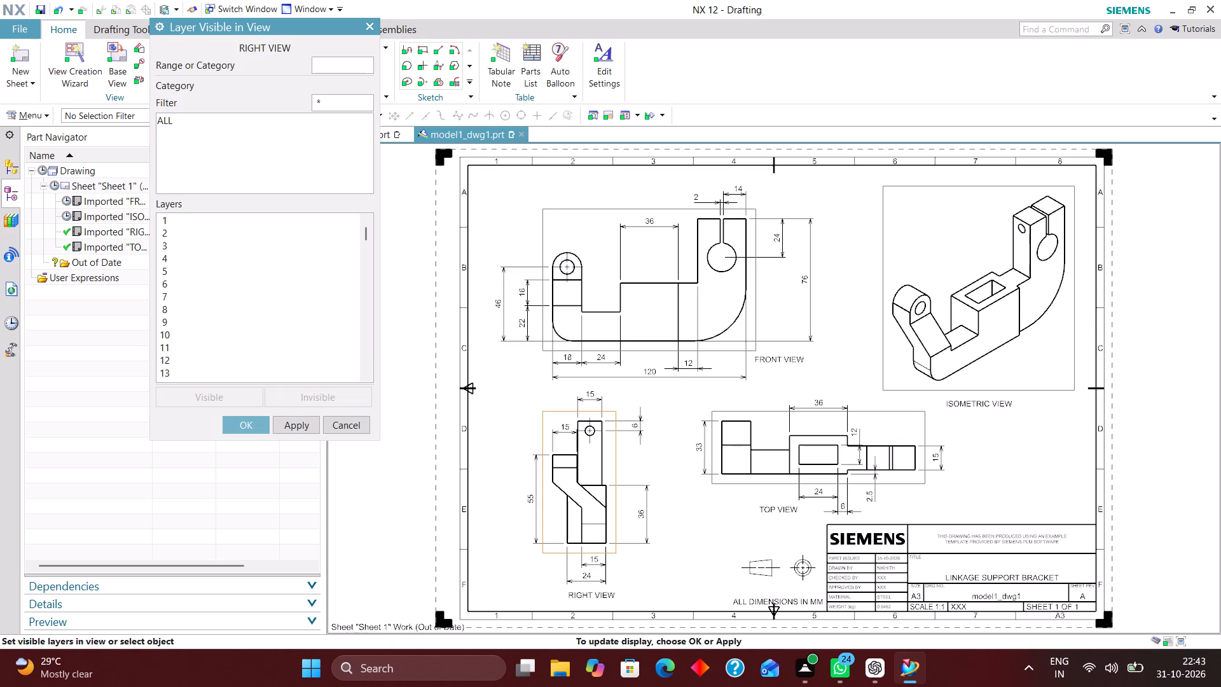
{"action": "key", "text": "2"}
{"action": "key", "text": "Return"}
{"action": "type", "text": "223"}
{"action": "key", "text": "Return"}
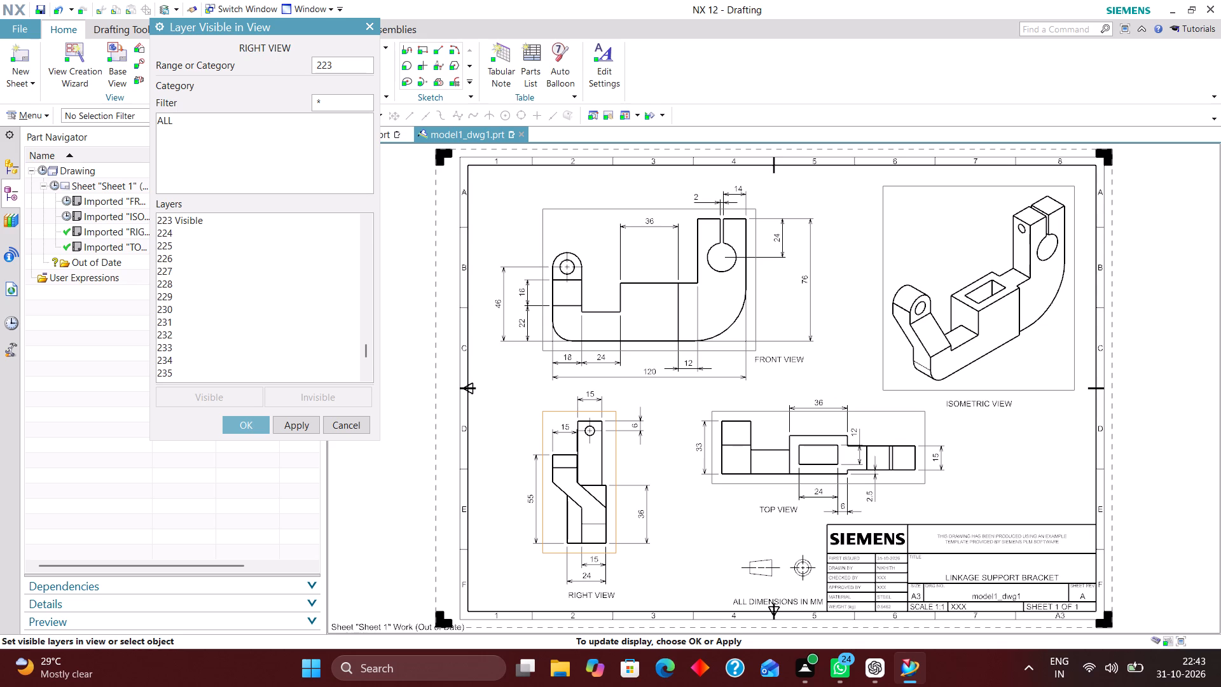
{"action": "type", "text": "224"}
{"action": "key", "text": "Return"}
{"action": "type", "text": "225"}
{"action": "key", "text": "Return"}
{"action": "type", "text": "256"}
{"action": "key", "text": "Return"}
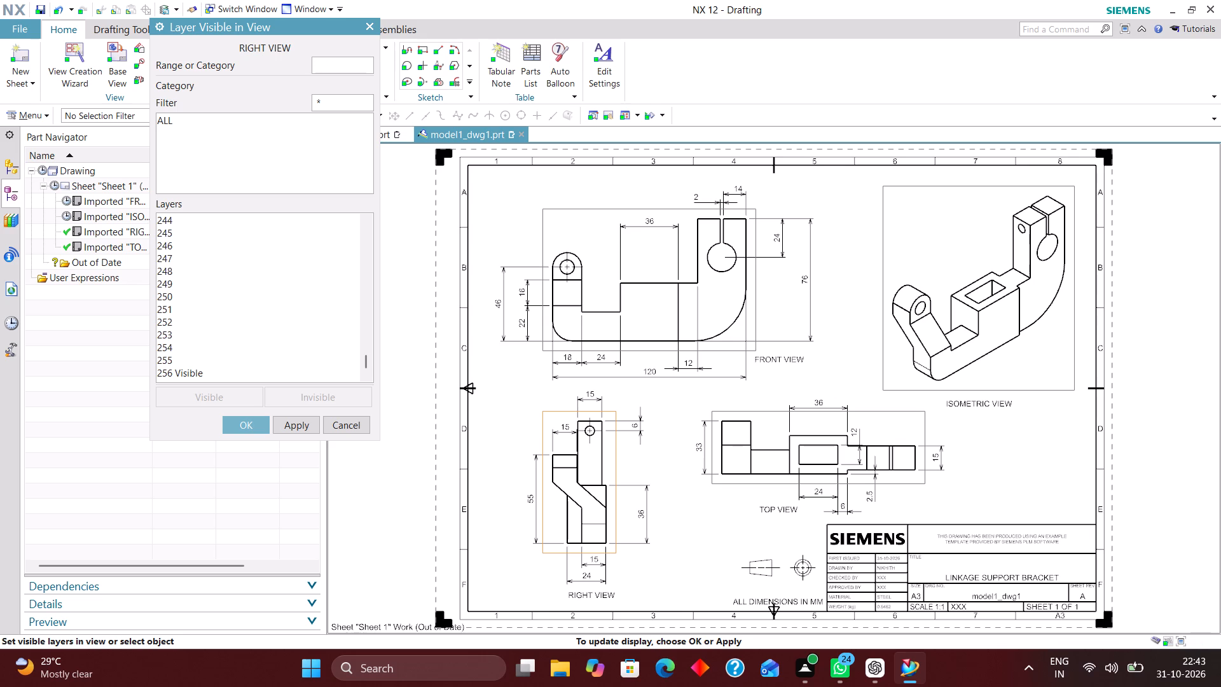
{"action": "left_click", "coordinate": [247, 427]}
Choose the TOP VIEW and set all of its layers invisible.
{"action": "left_click", "coordinate": [195, 93]}
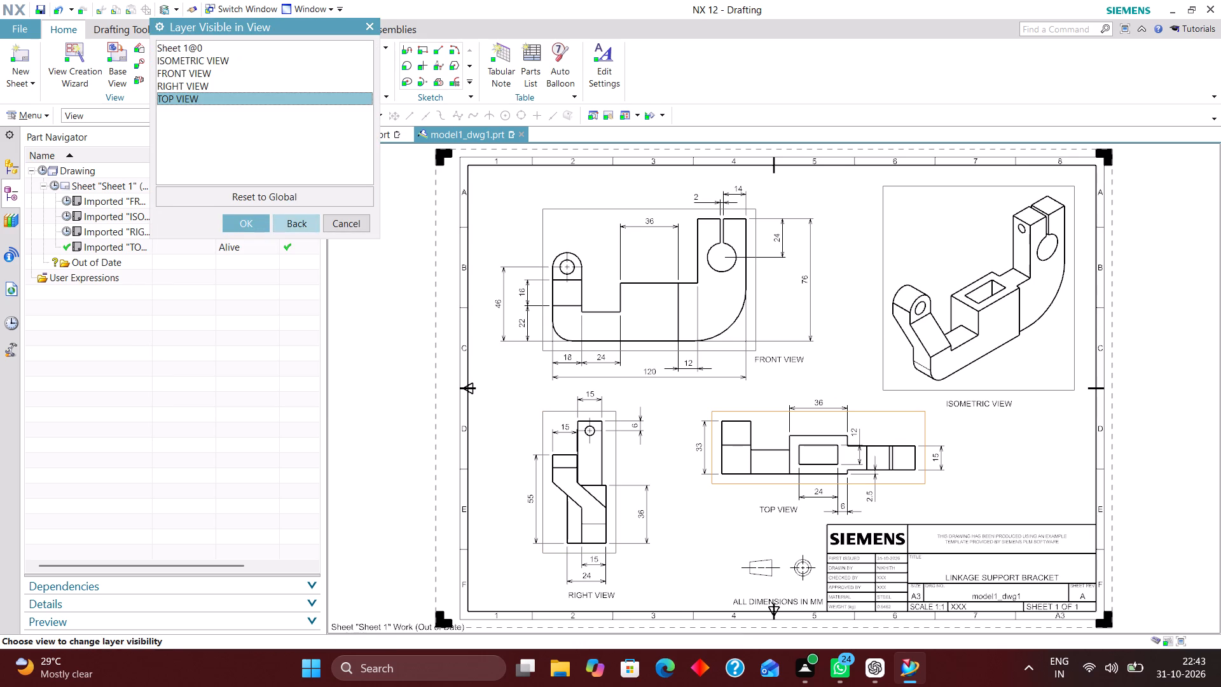
{"action": "left_click", "coordinate": [245, 236]}
{"action": "left_click", "coordinate": [250, 225]}
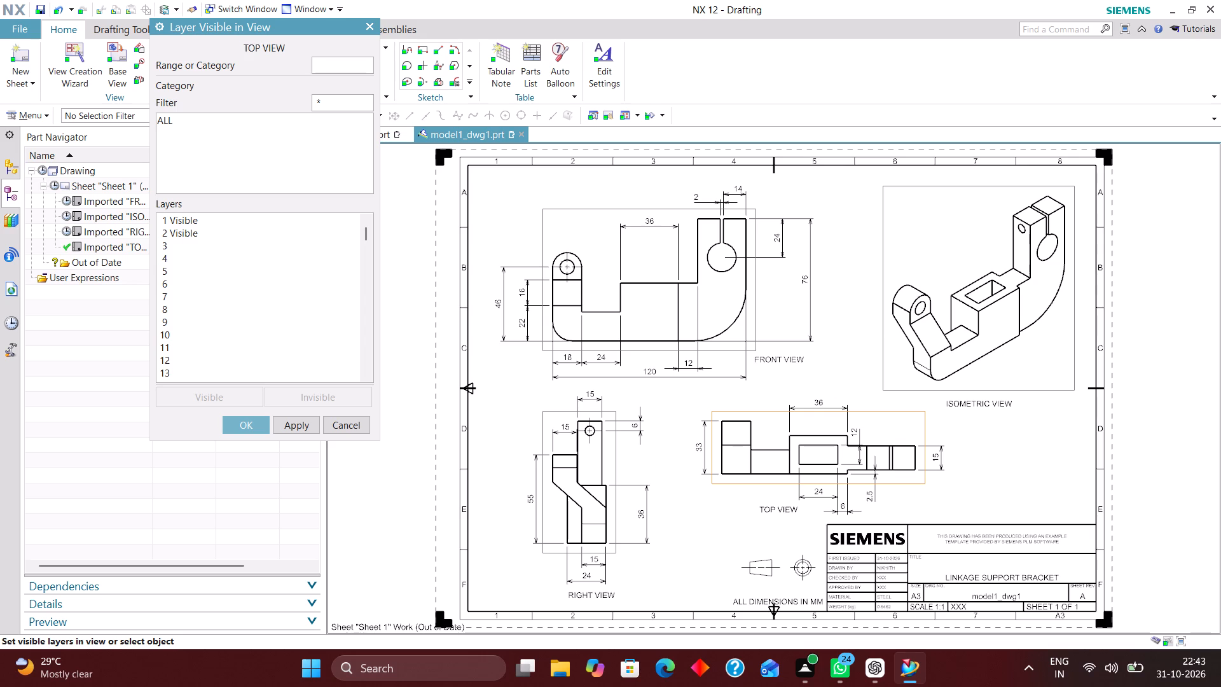
{"action": "left_click", "coordinate": [163, 125]}
{"action": "left_click", "coordinate": [357, 399]}
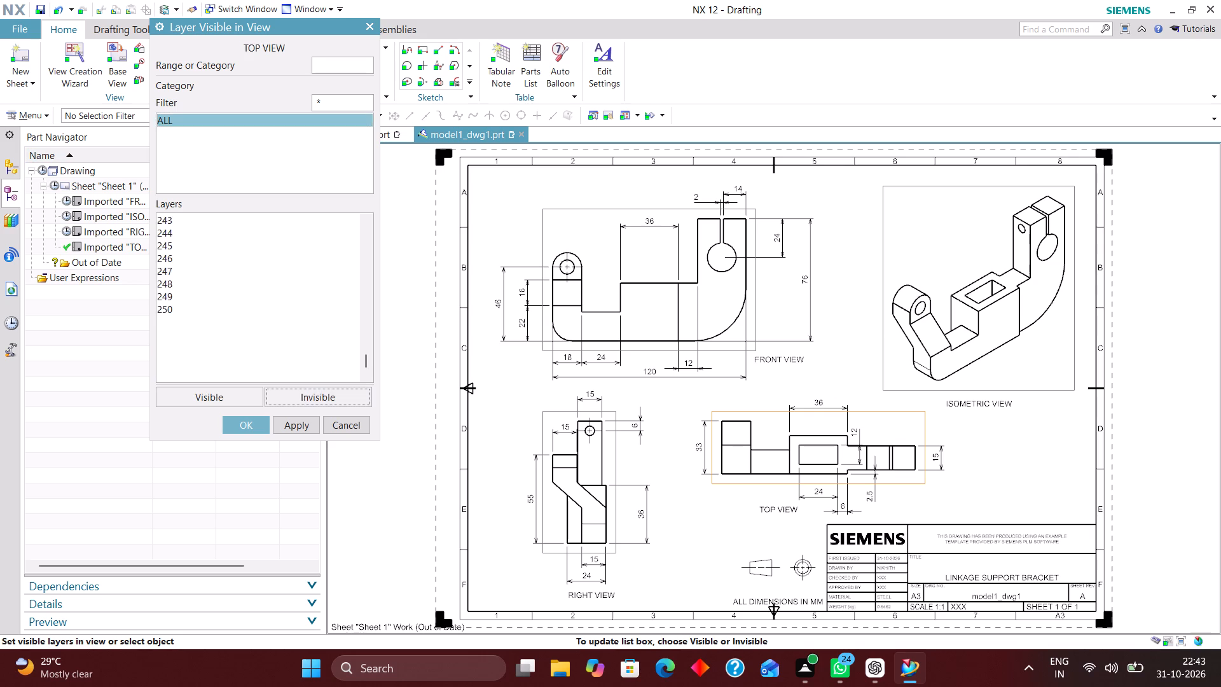
Make layers 2, 223, 224, 225, 226 and 256 visible in the TOP VIEW and finish the view layer settings.
{"action": "left_click", "coordinate": [340, 66]}
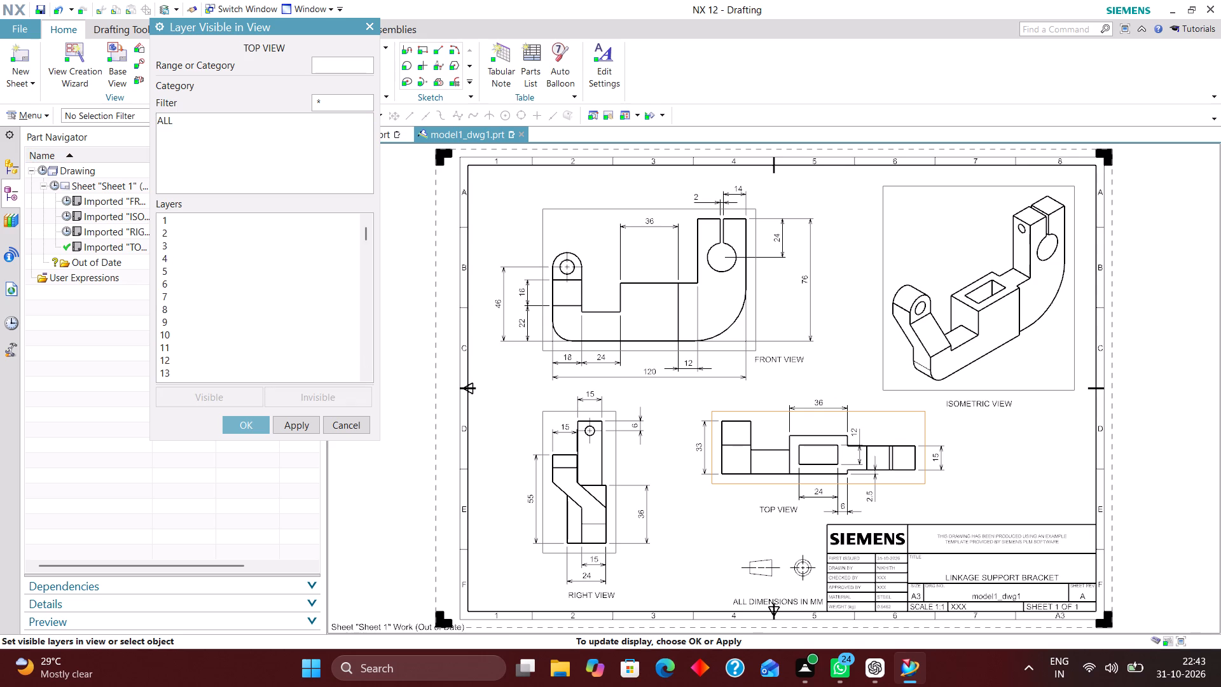
{"action": "key", "text": "2"}
{"action": "key", "text": "Return"}
{"action": "type", "text": "223"}
{"action": "key", "text": "Return"}
{"action": "type", "text": "224"}
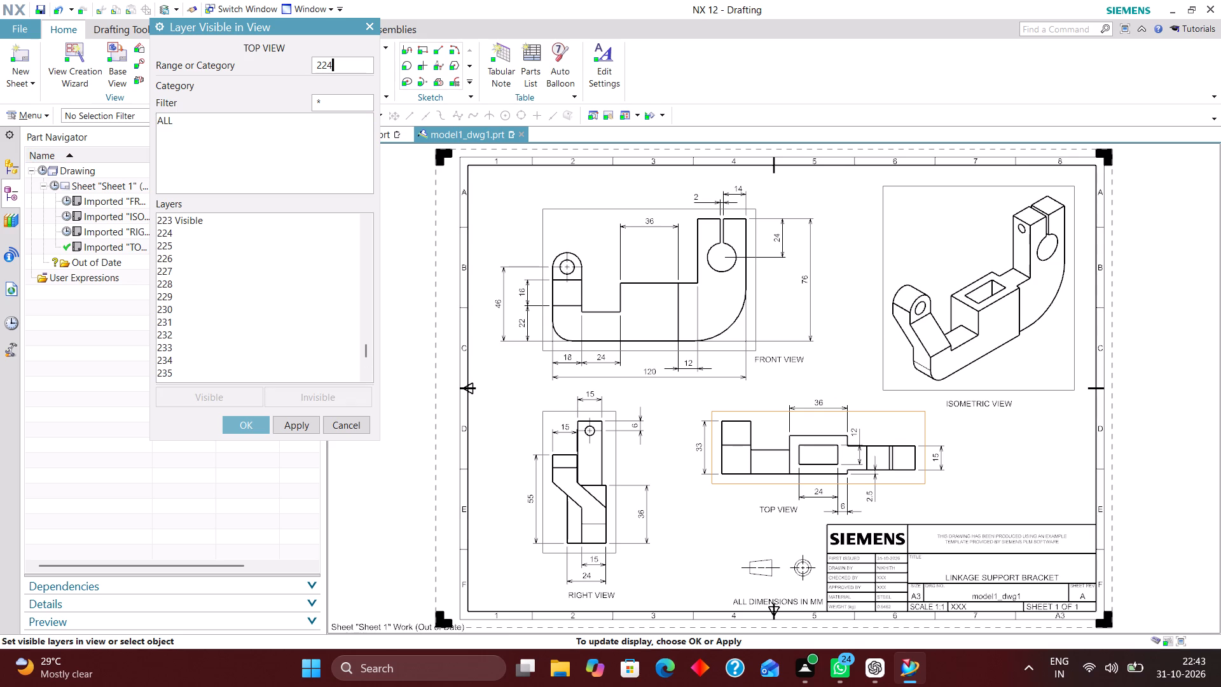
{"action": "key", "text": "Return"}
{"action": "key", "text": "2"}
{"action": "type", "text": "25"}
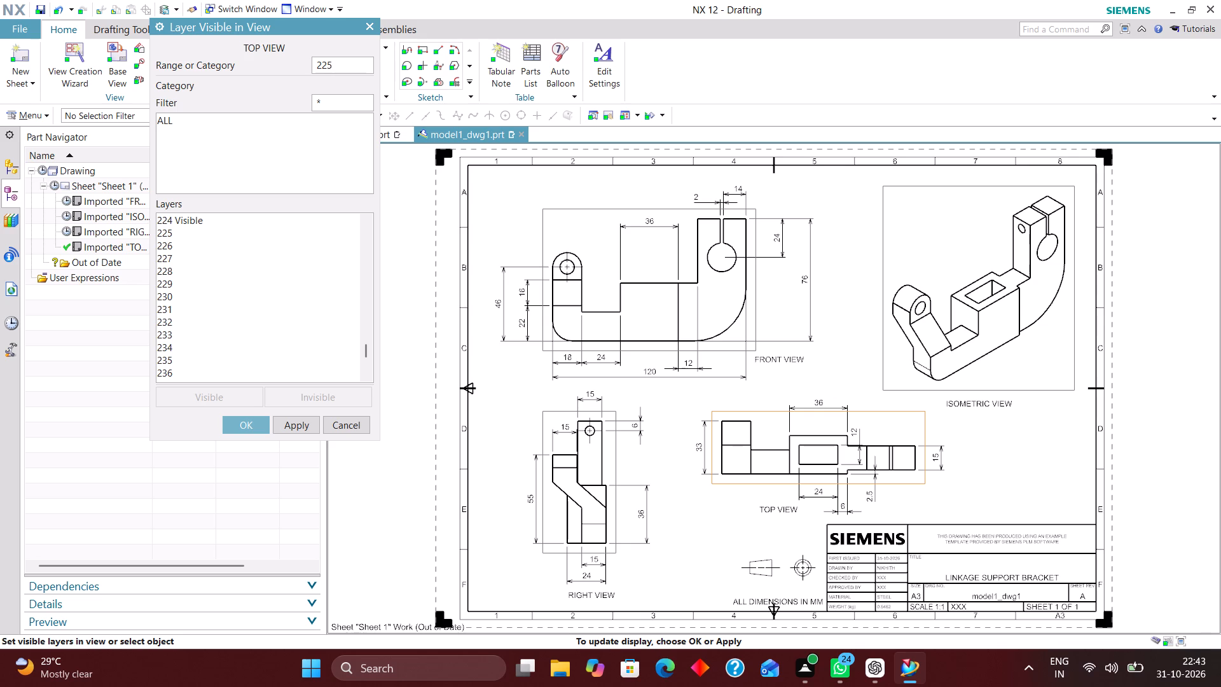
{"action": "key", "text": "Return"}
{"action": "type", "text": "22"}
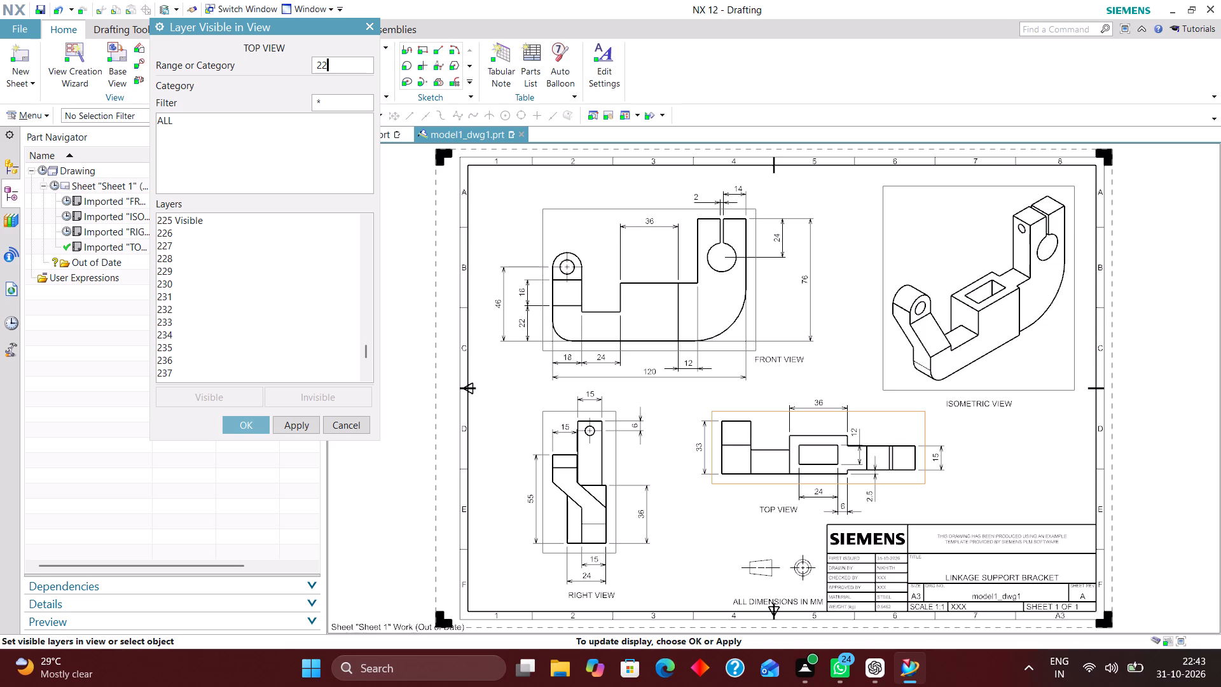
{"action": "key", "text": "6"}
{"action": "key", "text": "Return"}
{"action": "type", "text": "256"}
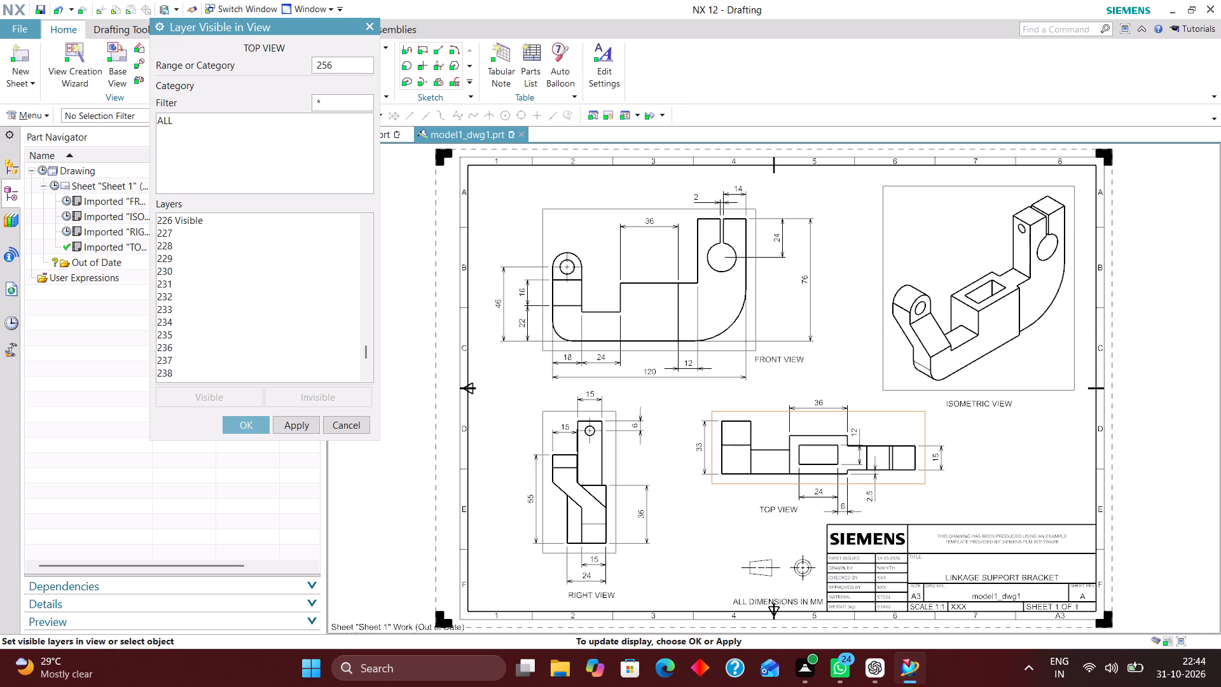
{"action": "key", "text": "Return"}
{"action": "left_click", "coordinate": [244, 427]}
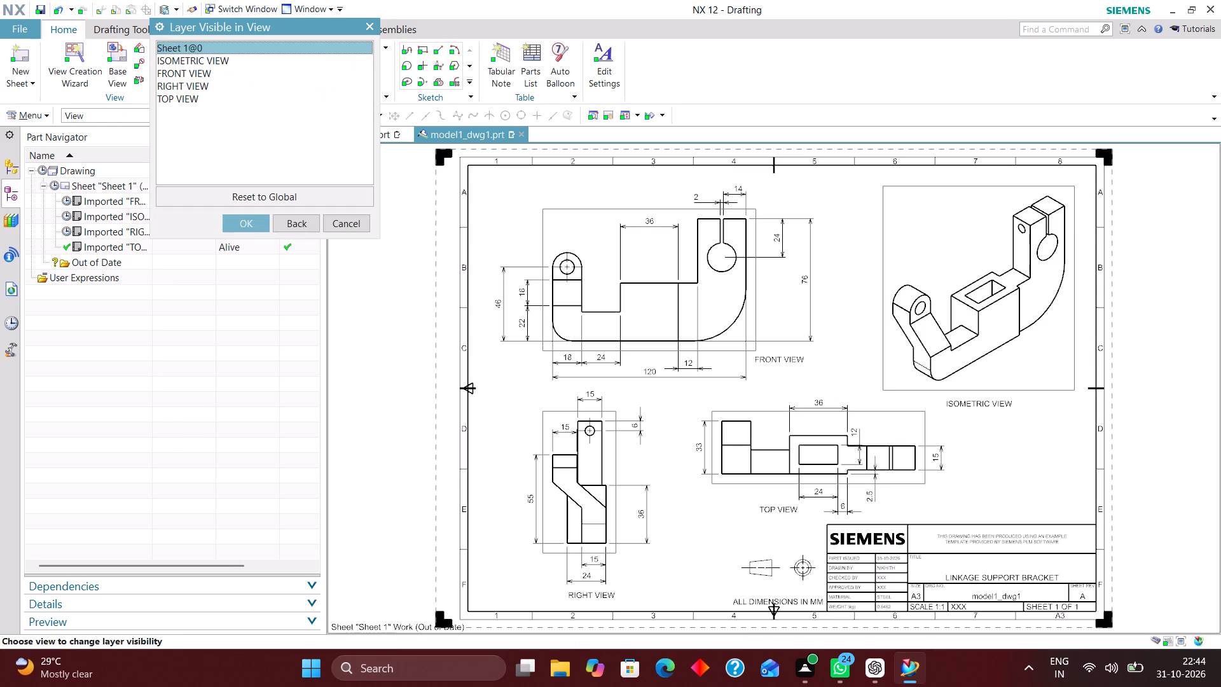
{"action": "left_click", "coordinate": [349, 222]}
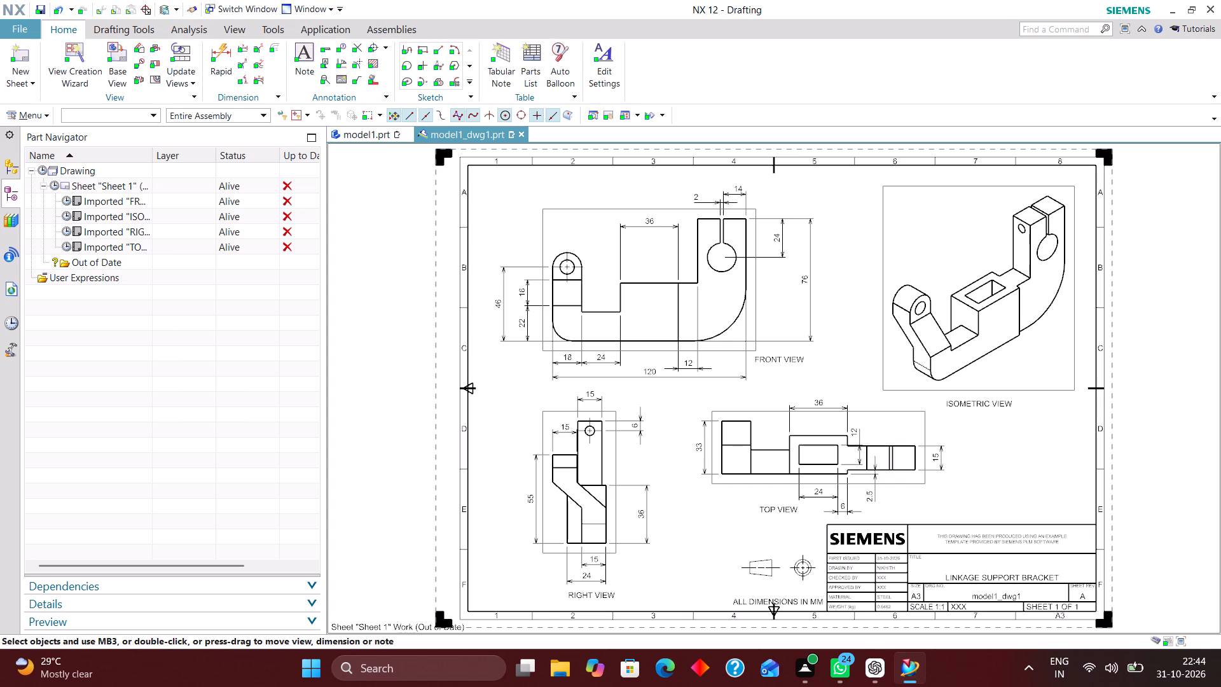
Update the out-of-date drawing so all four views on Sheet 1 are refreshed.
{"action": "left_click", "coordinate": [41, 167]}
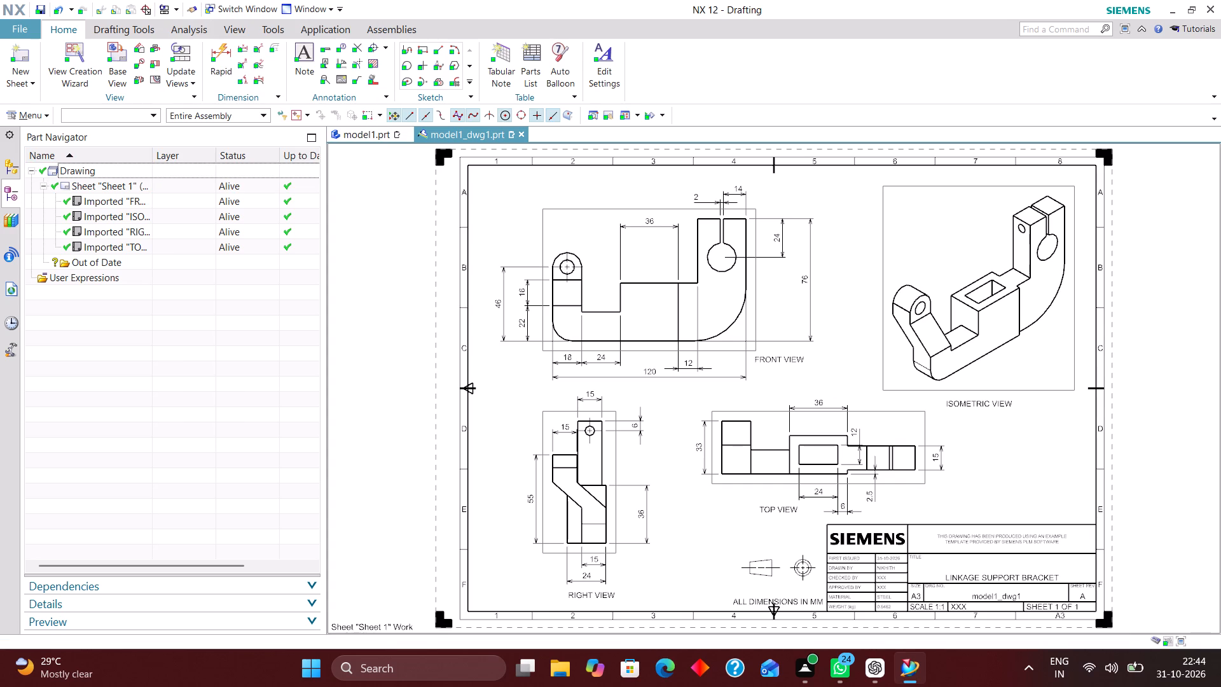
{"action": "right_click_drag", "start_coordinate": [858, 300], "coordinate": [797, 371]}
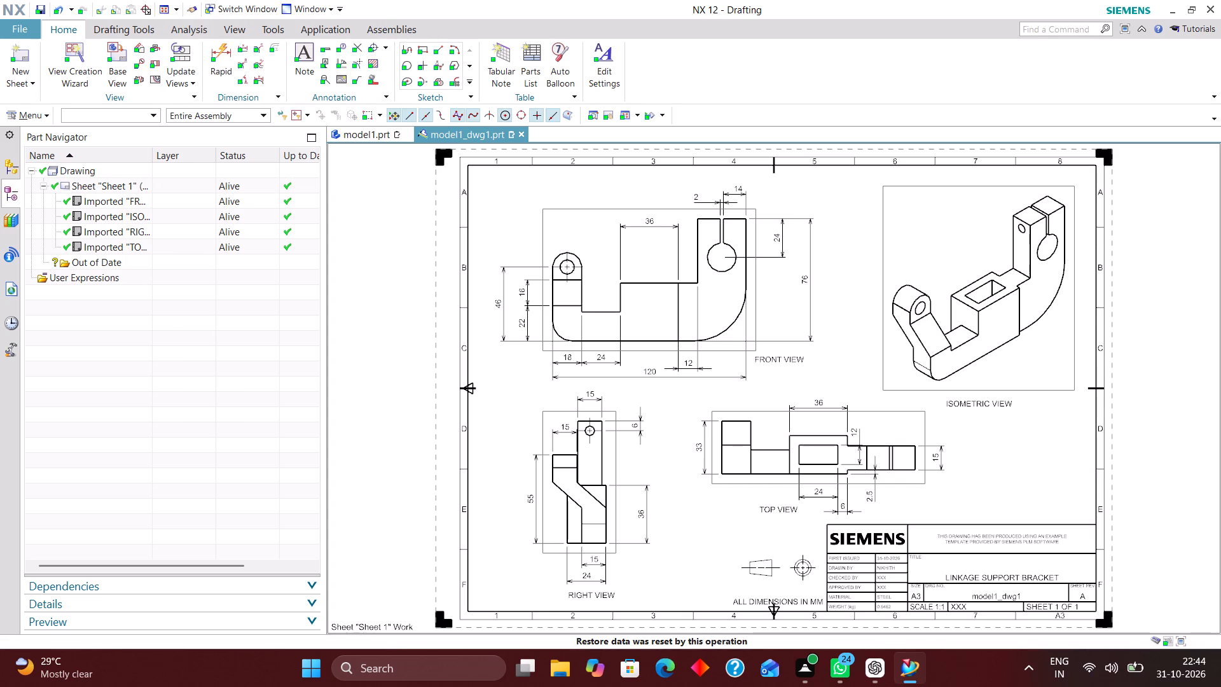
Filter the selection to dimensions, select every dimension on the sheet and move them all to layer 223.
{"action": "left_click", "coordinate": [137, 116]}
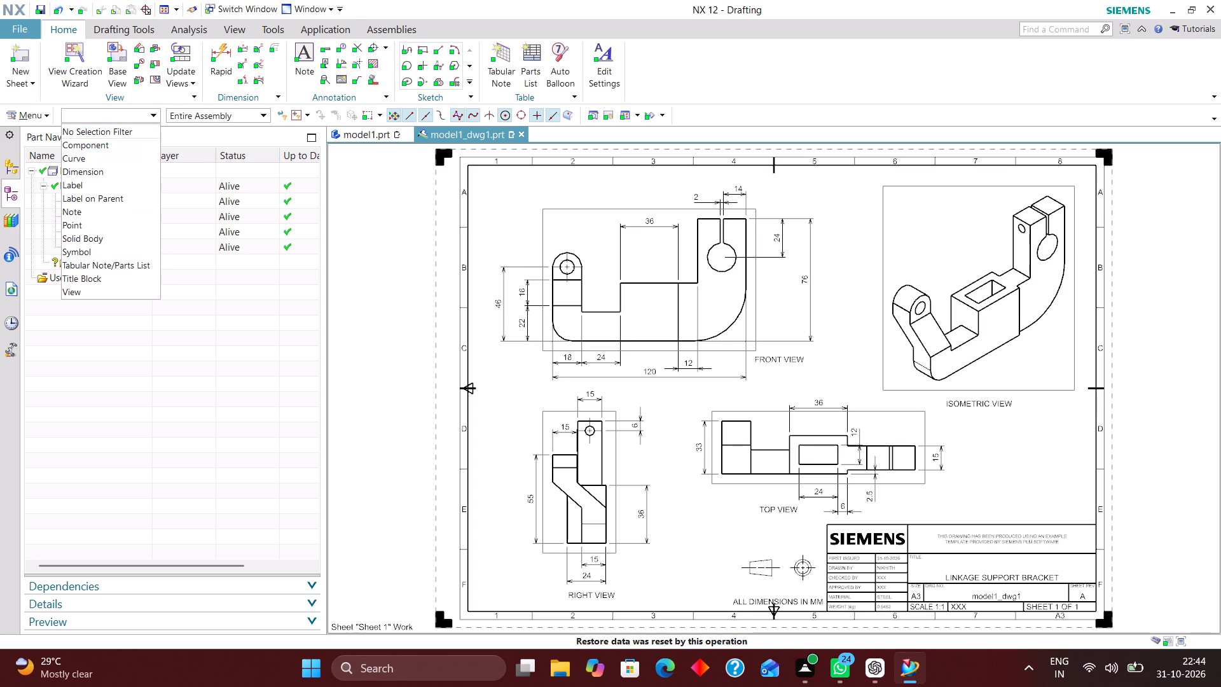
{"action": "left_click", "coordinate": [102, 173]}
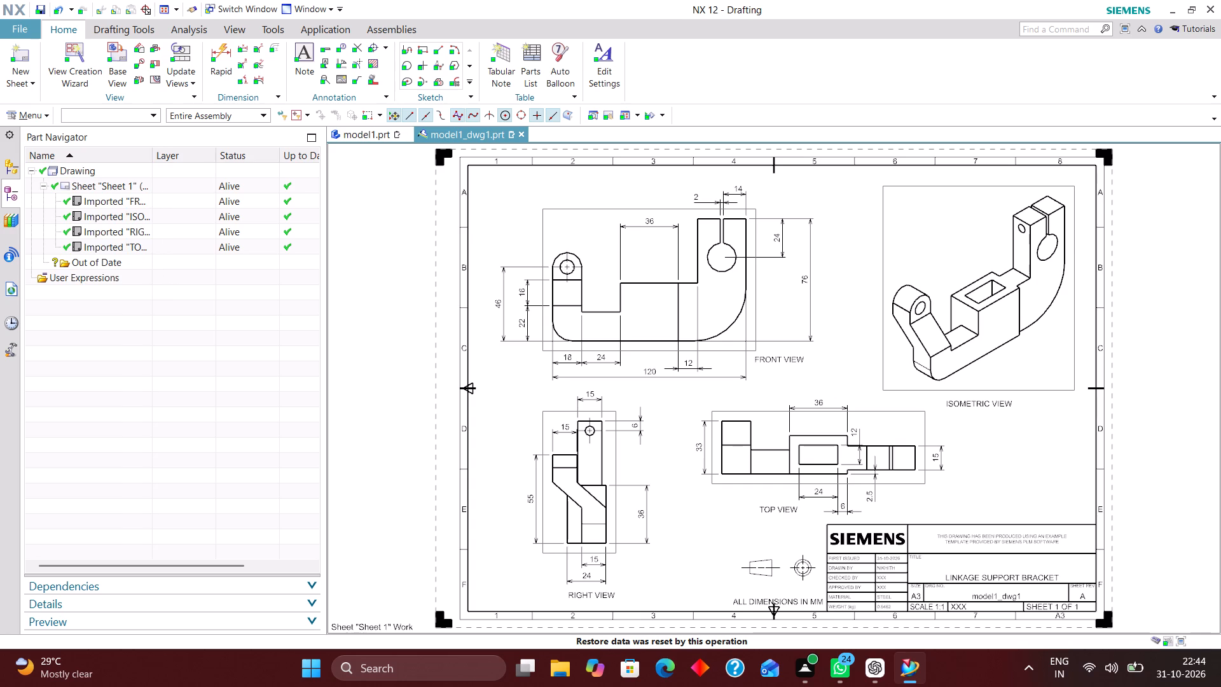
{"action": "key", "text": "ctrl+a"}
{"action": "key", "text": "ctrl+j"}
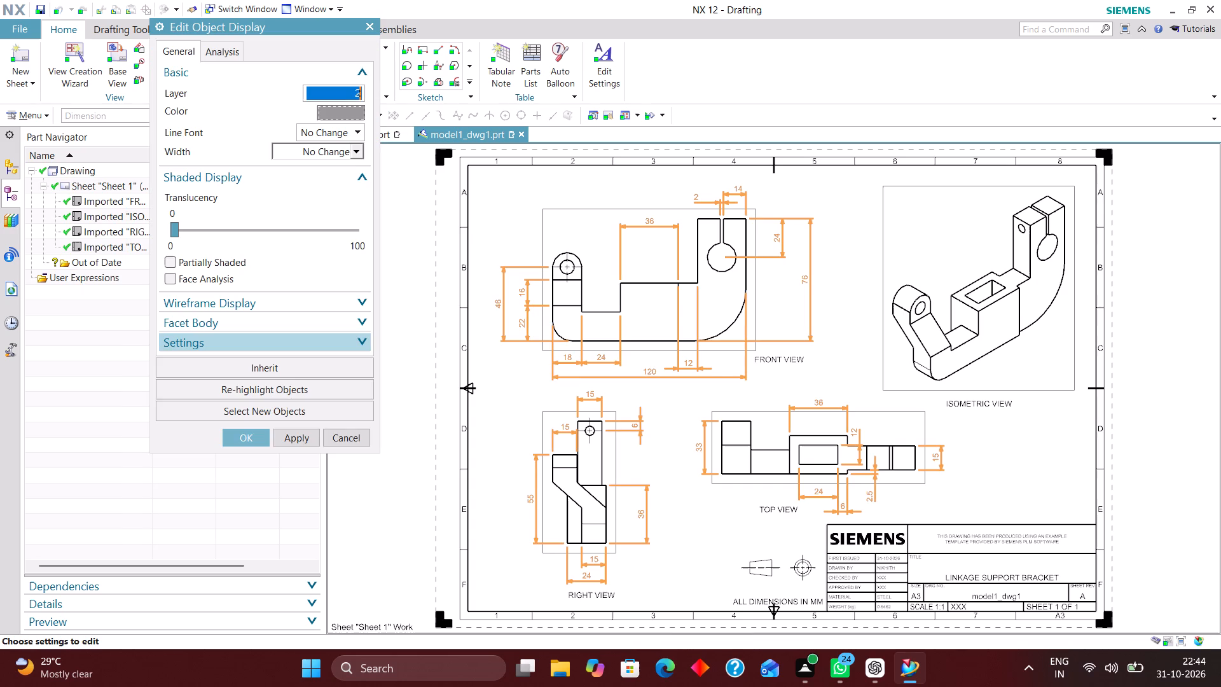
{"action": "type", "text": "223"}
{"action": "key", "text": "Return"}
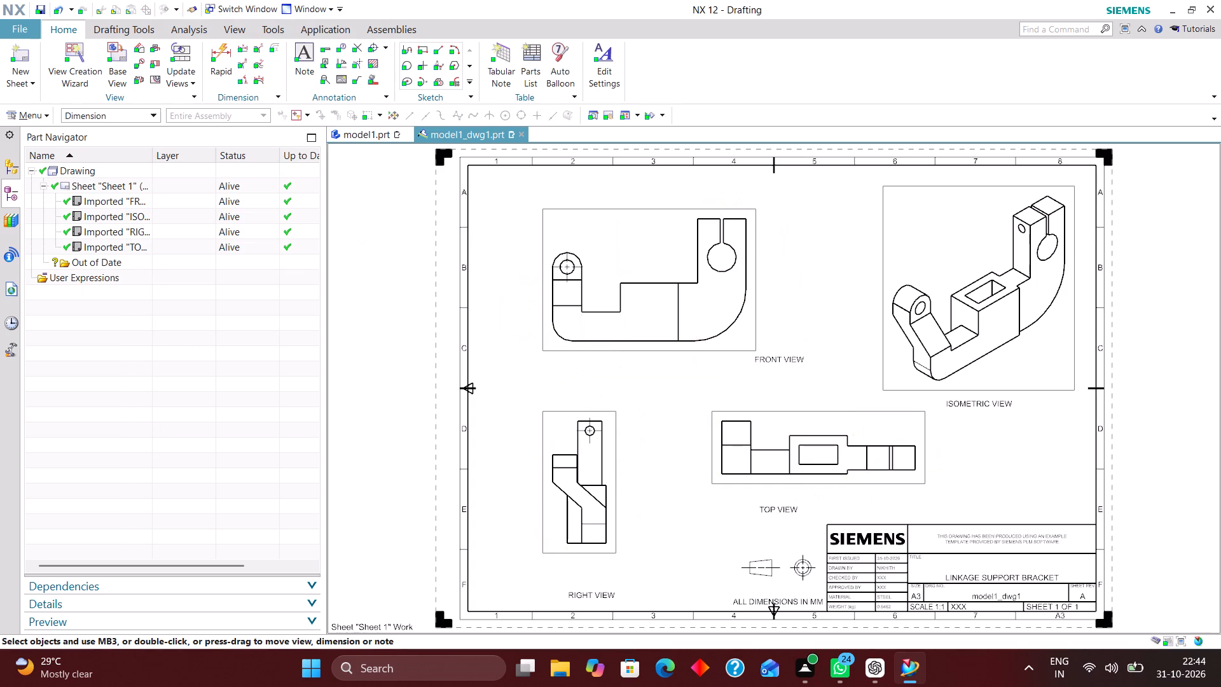
Filter the selection to notes, select every note on the sheet and move them all to layer 224.
{"action": "left_click", "coordinate": [134, 115]}
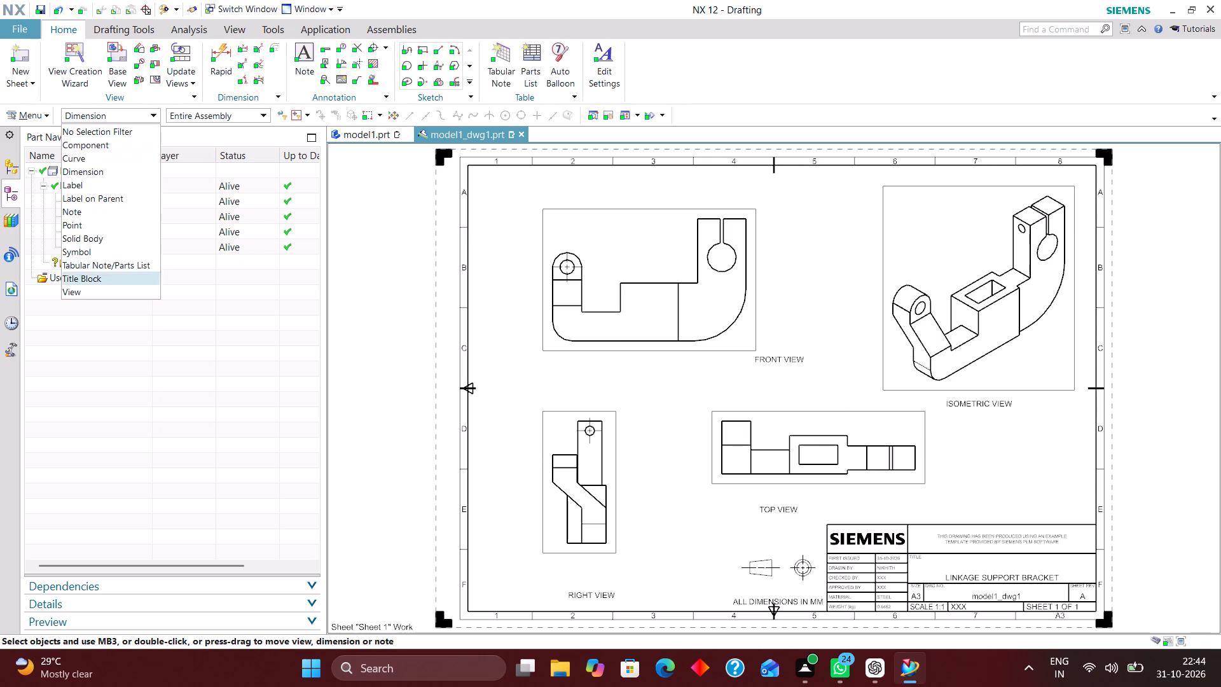
{"action": "left_click", "coordinate": [90, 215]}
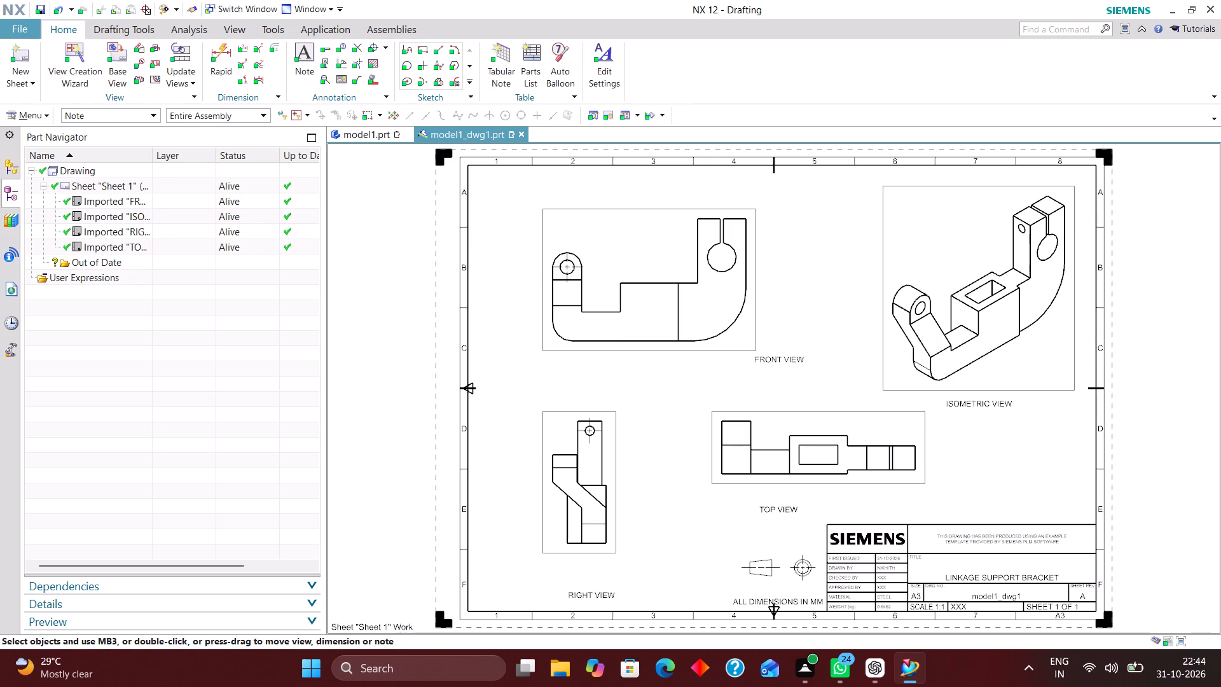
{"action": "key", "text": "ctrl+a"}
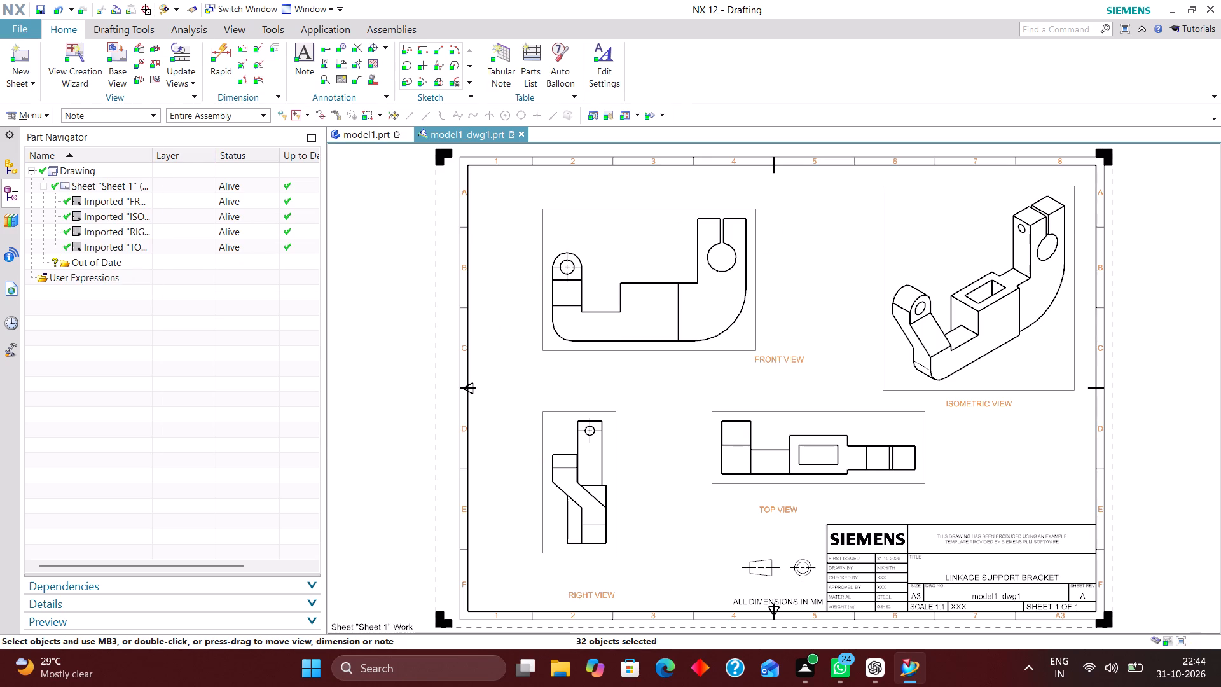
{"action": "key", "text": "ctrl+j"}
{"action": "type", "text": "224"}
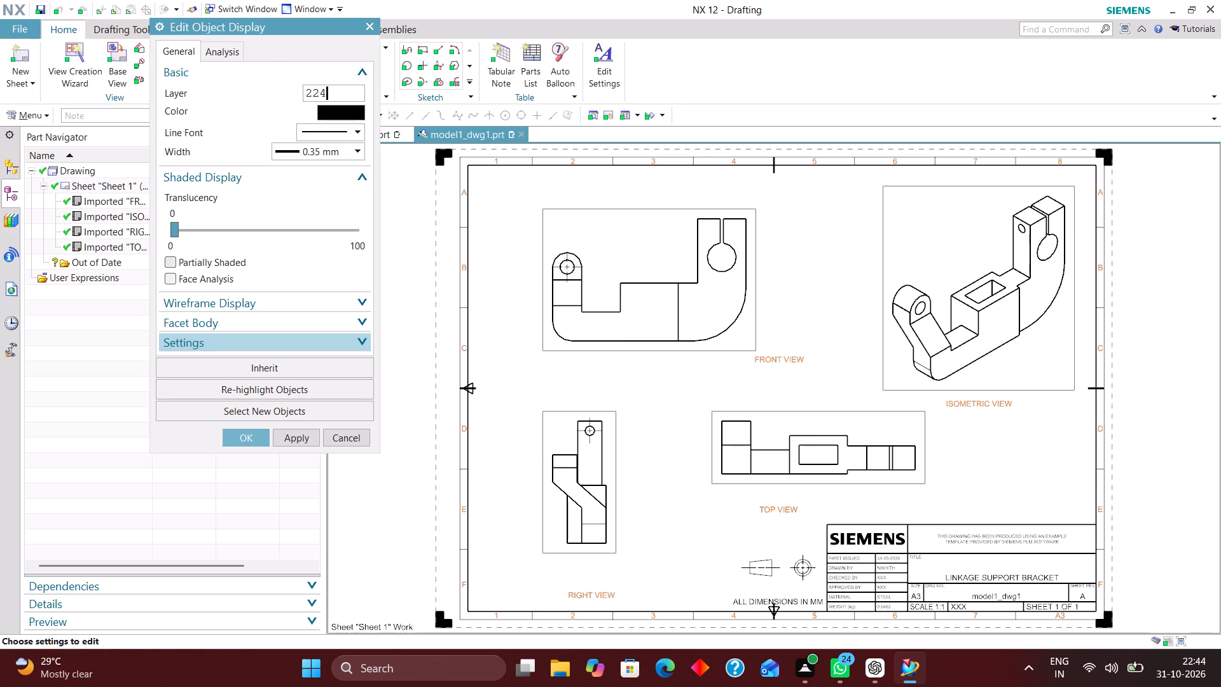
{"action": "key", "text": "Return"}
Filter the selection to symbols, select every symbol on the sheet and move them all to layer 225.
{"action": "left_click", "coordinate": [120, 113]}
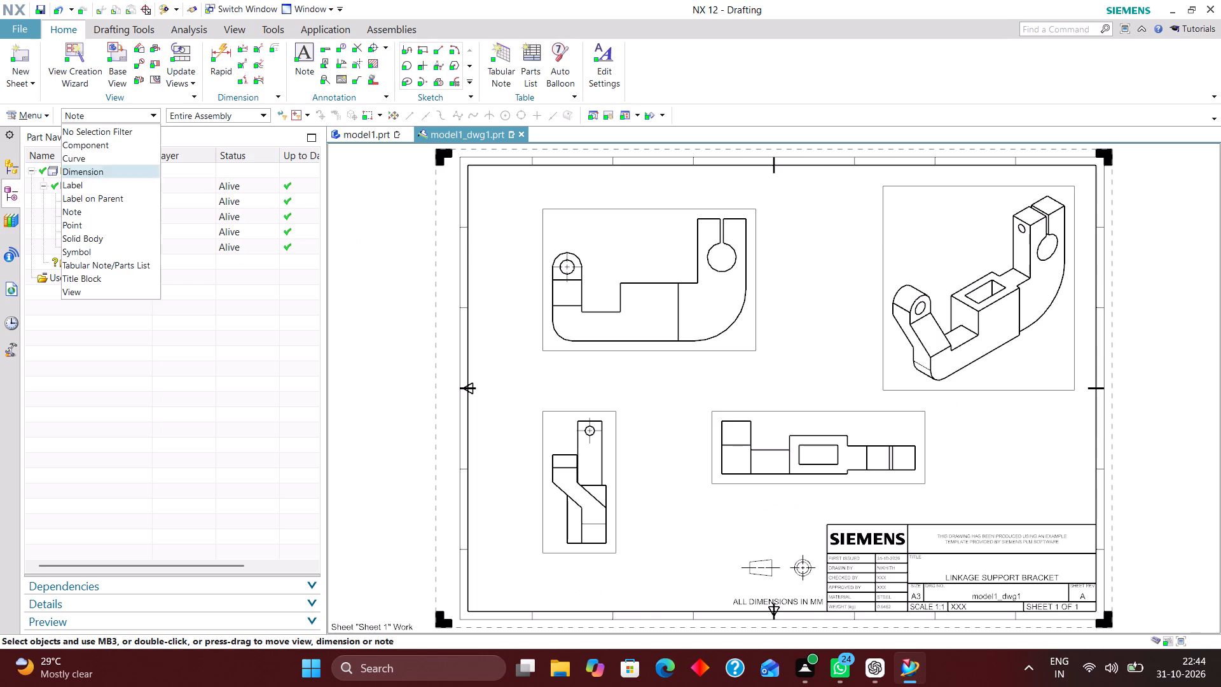
{"action": "left_click", "coordinate": [108, 253]}
{"action": "key", "text": "ctrl+a"}
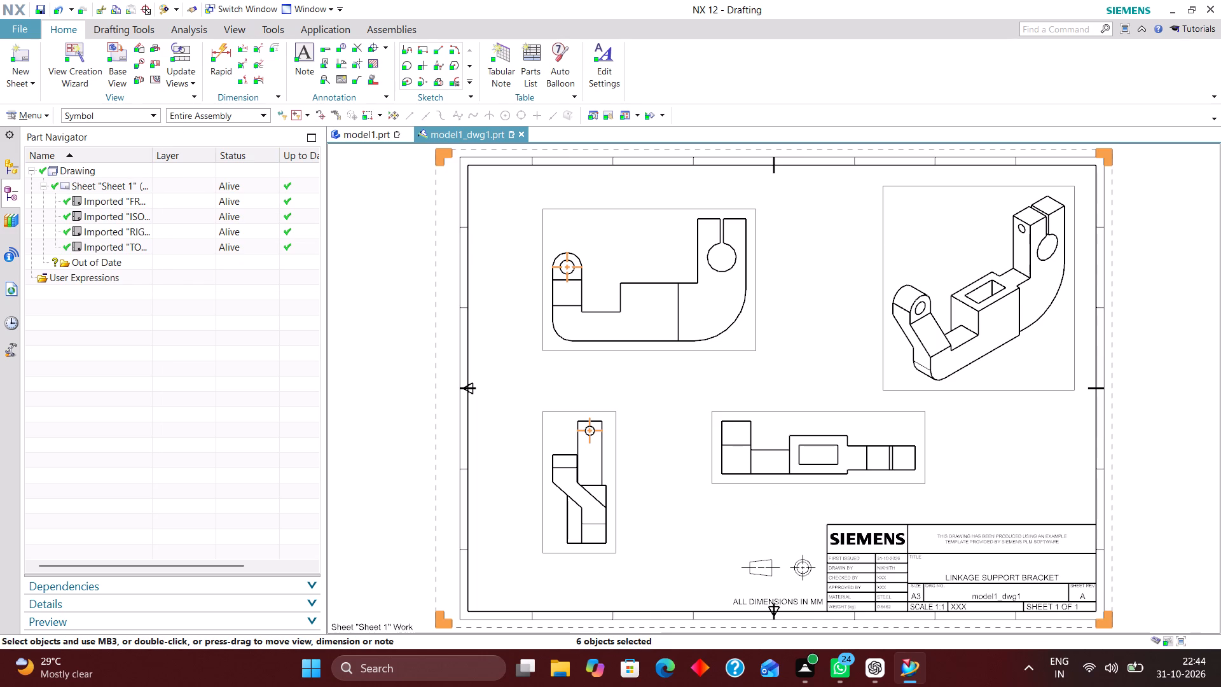
{"action": "key", "text": "ctrl+j"}
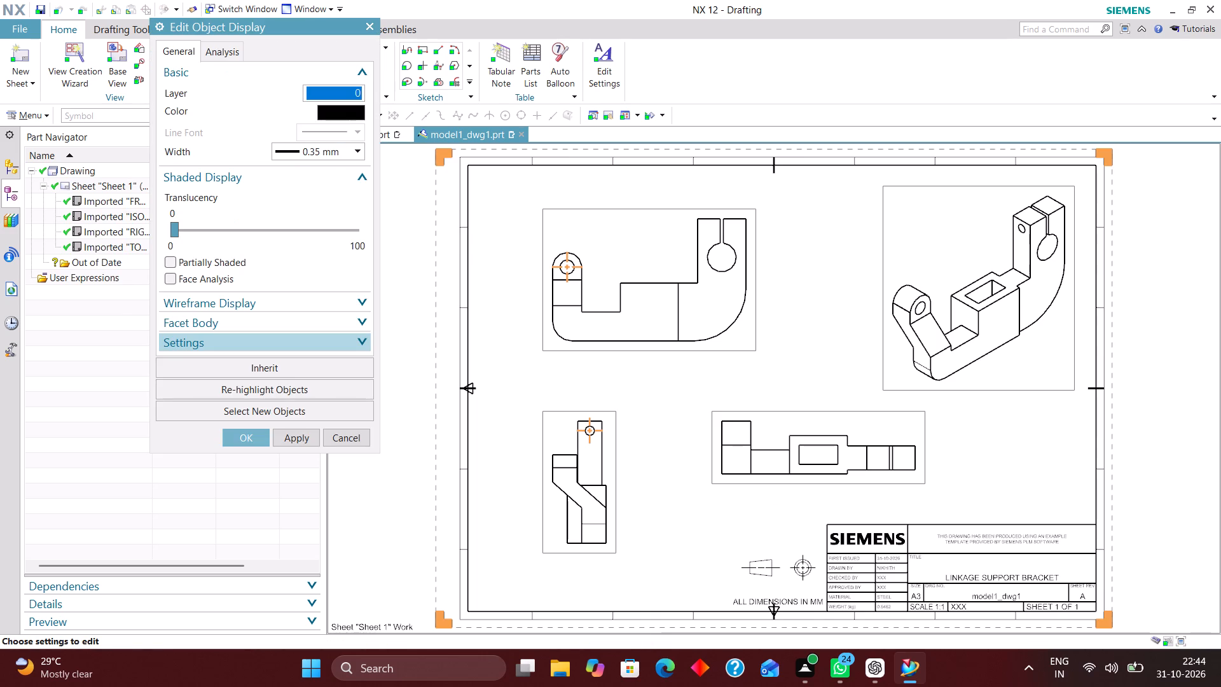
{"action": "type", "text": "225"}
{"action": "key", "text": "Return"}
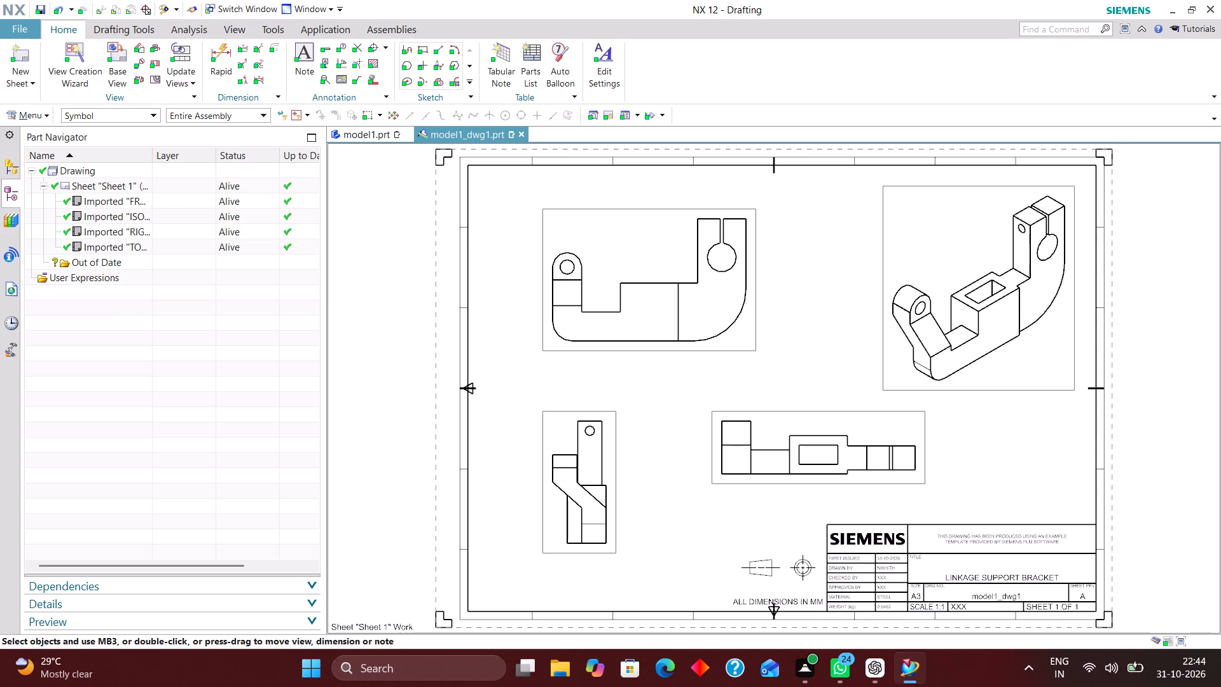
Set the selection filter to Title Block.
{"action": "left_click", "coordinate": [107, 110]}
{"action": "left_click", "coordinate": [102, 281]}
Turn on all layers in the layer settings and mark the ALL category as Visible Only.
{"action": "key", "text": "ctrl+l"}
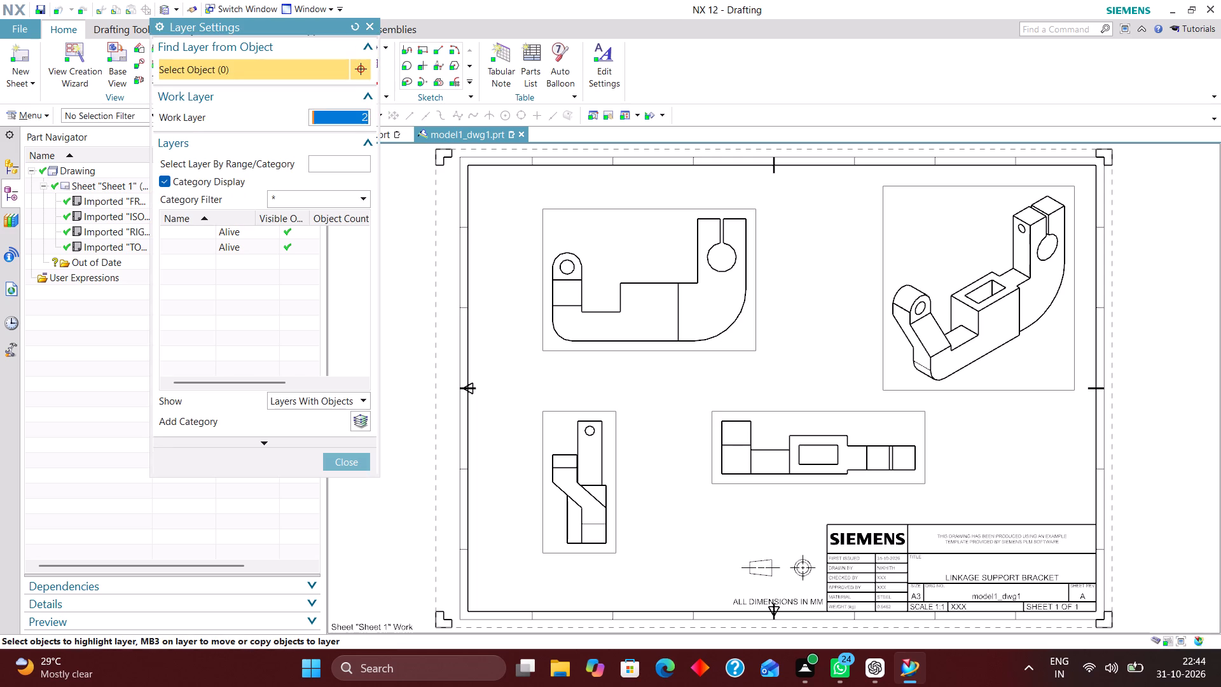
{"action": "left_click", "coordinate": [176, 230]}
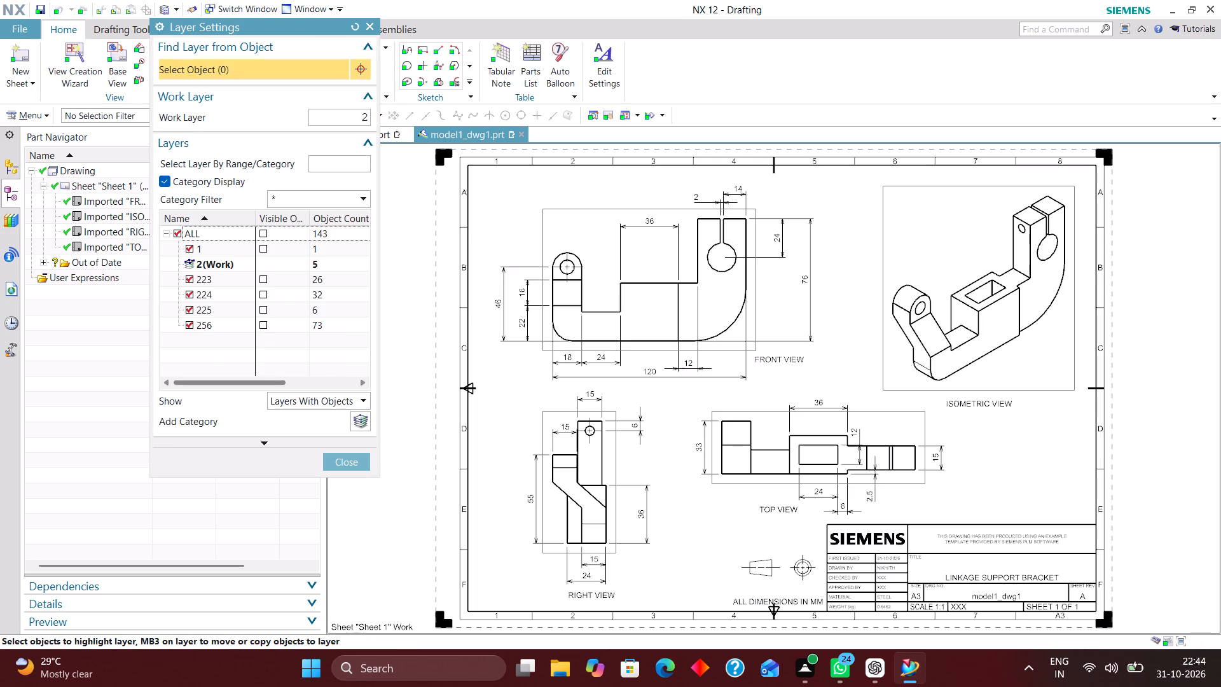
{"action": "left_click", "coordinate": [262, 232]}
{"action": "left_click", "coordinate": [349, 456]}
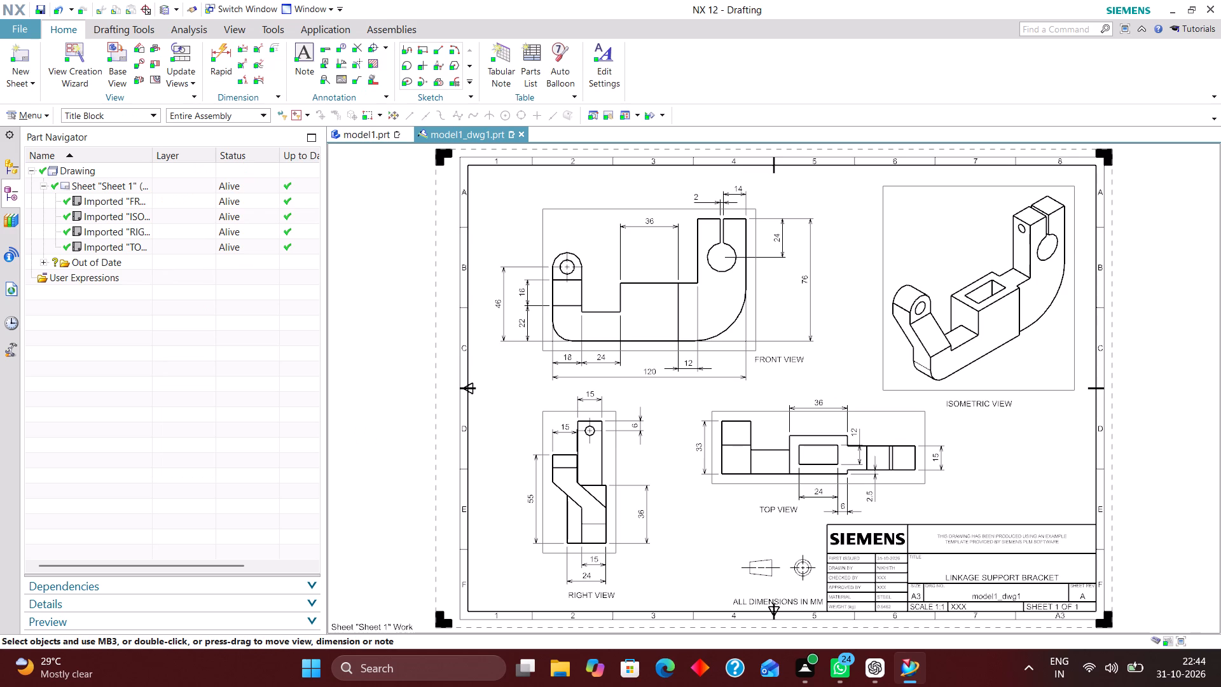
{"action": "right_click_drag", "start_coordinate": [716, 511], "coordinate": [632, 565]}
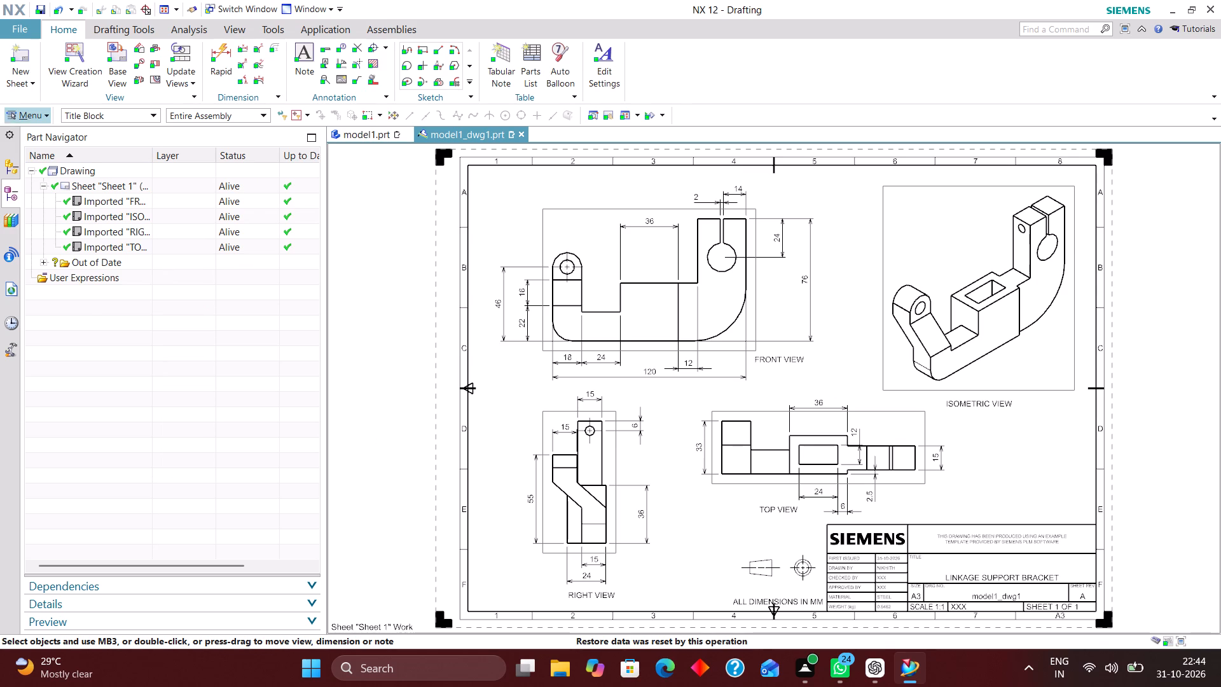
Turn off the view border display in the View Workflow section of the drafting preferences.
{"action": "left_click", "coordinate": [43, 113]}
{"action": "left_click", "coordinate": [64, 271]}
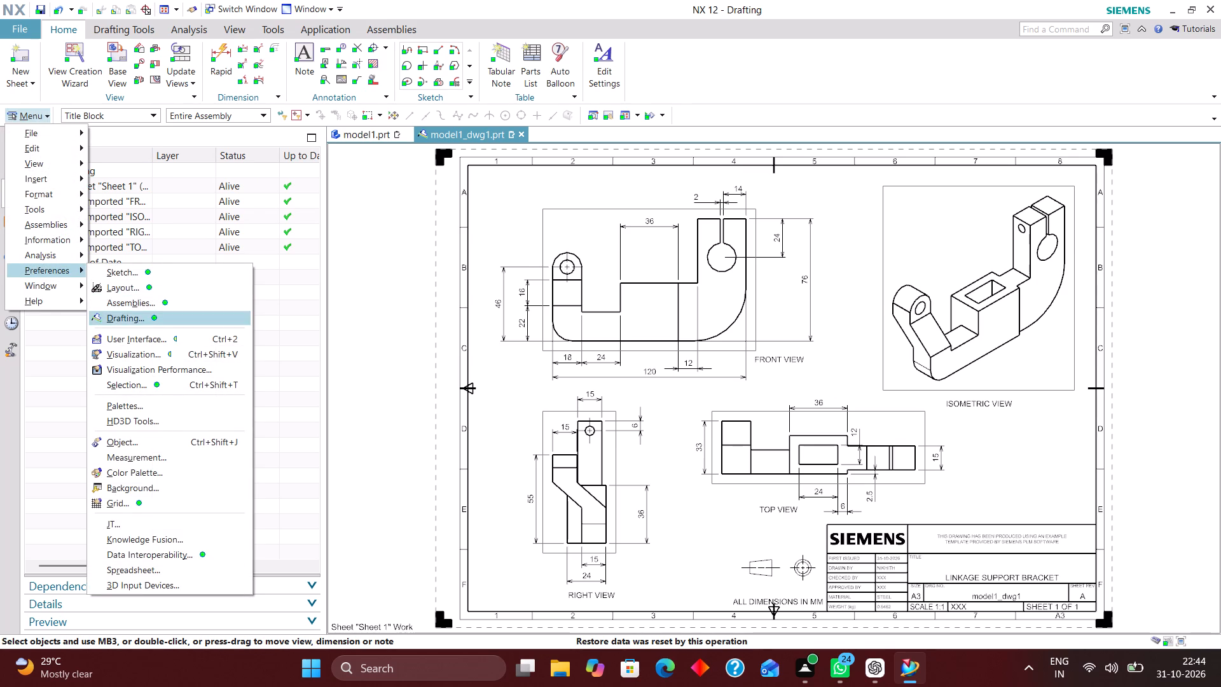
{"action": "left_click", "coordinate": [158, 319]}
{"action": "scroll", "coordinate": [224, 196], "scroll_direction": "down", "scroll_amount": 7}
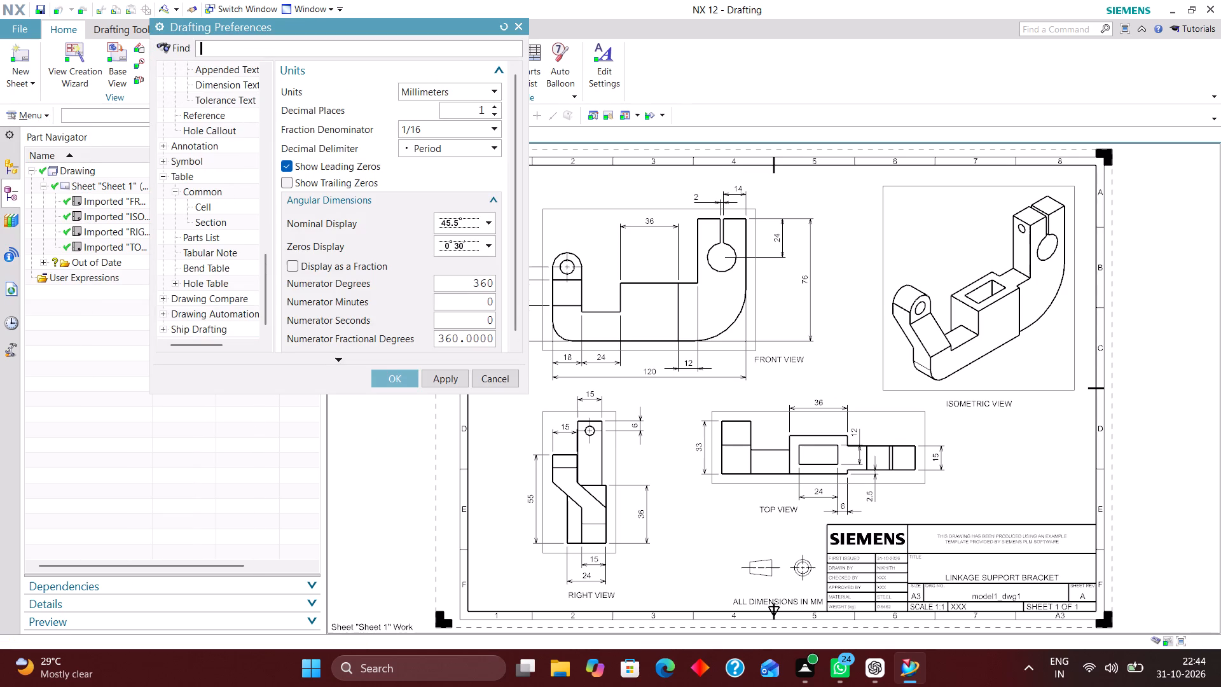
{"action": "scroll", "coordinate": [219, 197], "scroll_direction": "down", "scroll_amount": 5}
{"action": "scroll", "coordinate": [216, 297], "scroll_direction": "up", "scroll_amount": 2}
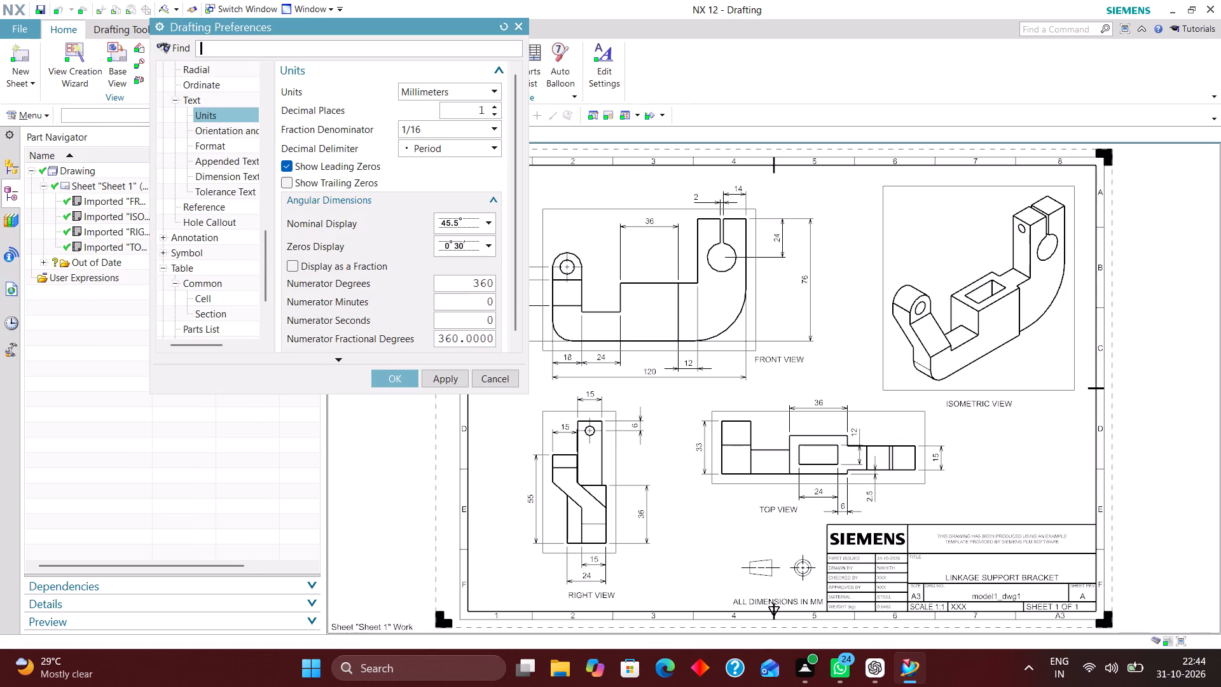
{"action": "scroll", "coordinate": [221, 258], "scroll_direction": "up", "scroll_amount": 2}
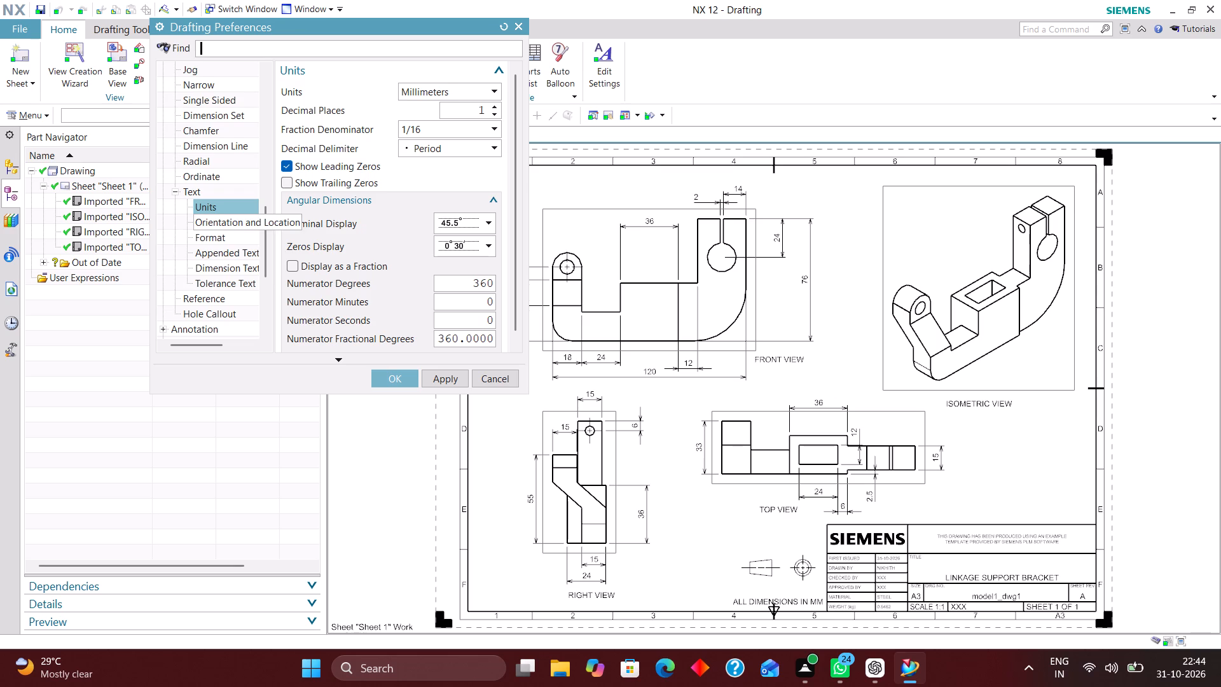
{"action": "scroll", "coordinate": [223, 220], "scroll_direction": "up", "scroll_amount": 3}
{"action": "scroll", "coordinate": [209, 146], "scroll_direction": "up", "scroll_amount": 4}
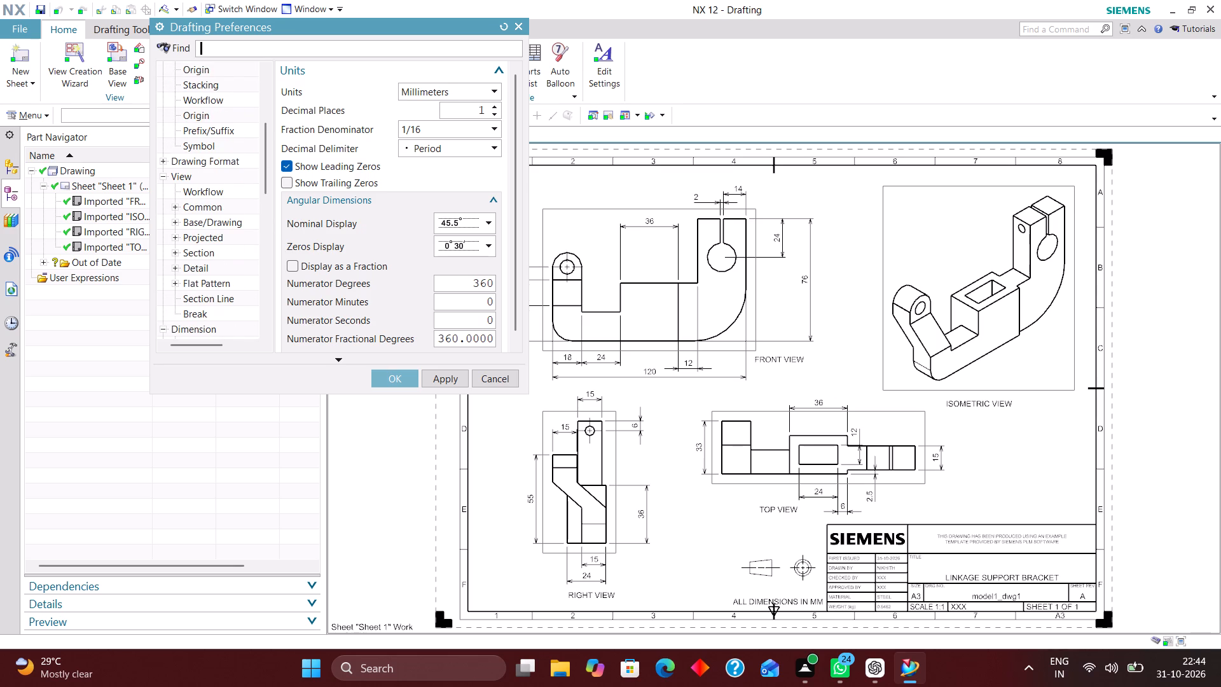
{"action": "left_click", "coordinate": [217, 194]}
{"action": "left_click", "coordinate": [291, 87]}
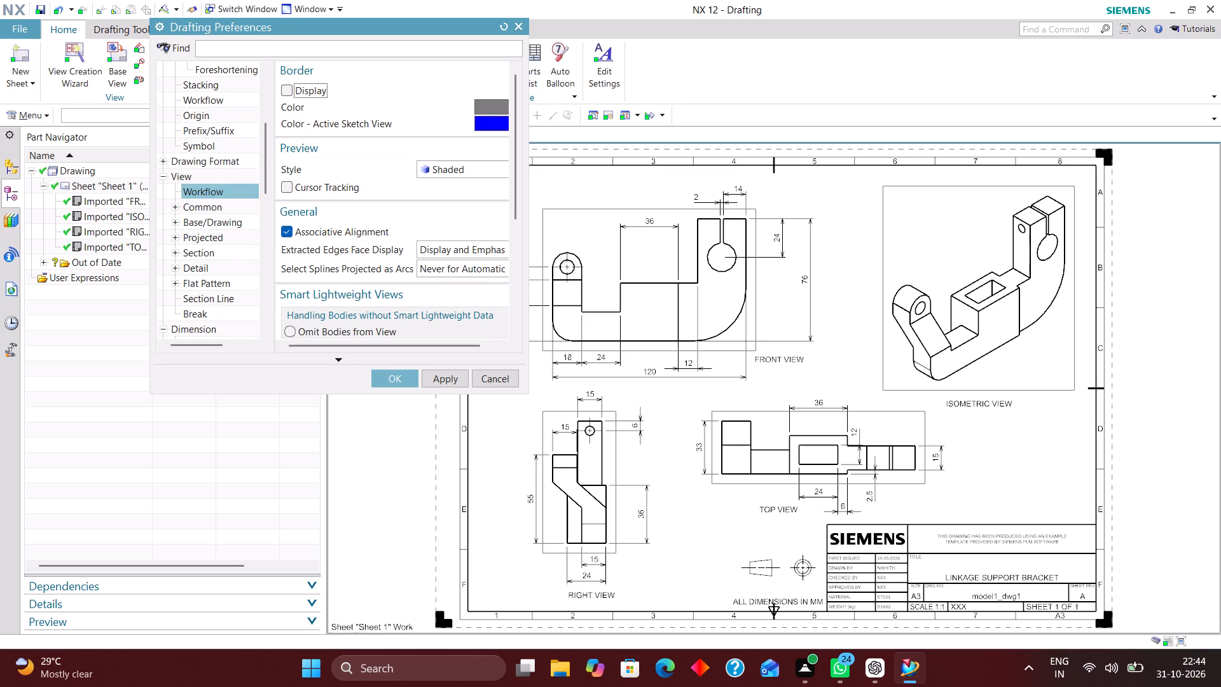
{"action": "left_click", "coordinate": [390, 375]}
Examine the borderless sheet, checking the four views, their dimensions and the title block.
{"action": "right_click_drag", "start_coordinate": [876, 247], "coordinate": [820, 405]}
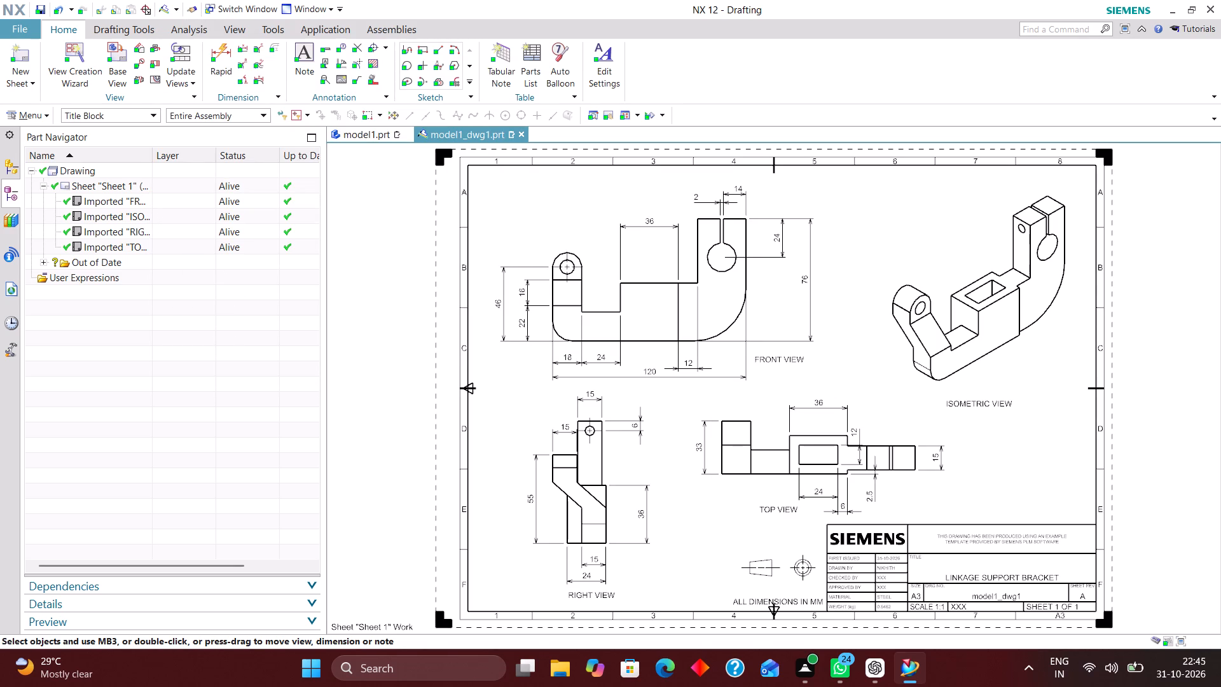
{"action": "scroll", "coordinate": [832, 401], "scroll_direction": "down", "scroll_amount": 1}
{"action": "scroll", "coordinate": [834, 494], "scroll_direction": "up", "scroll_amount": 2}
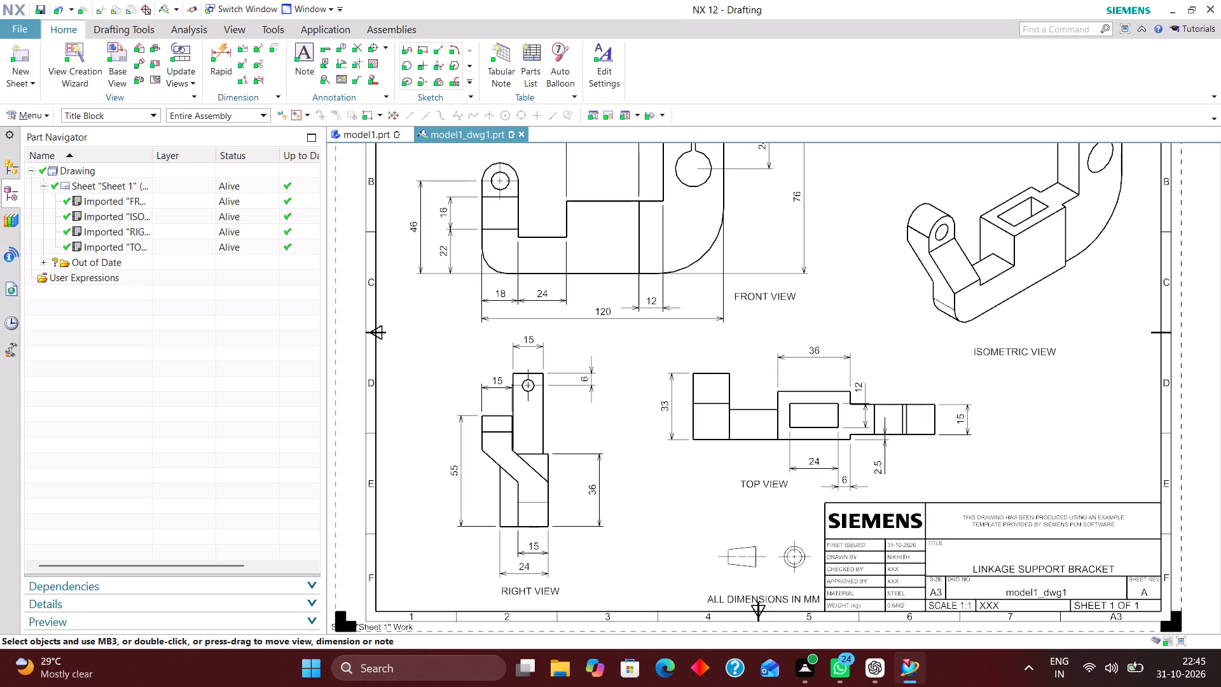
{"action": "left_click_drag", "start_coordinate": [765, 482], "coordinate": [751, 466]}
{"action": "left_click", "coordinate": [682, 504]}
{"action": "scroll", "coordinate": [686, 507], "scroll_direction": "down", "scroll_amount": 1}
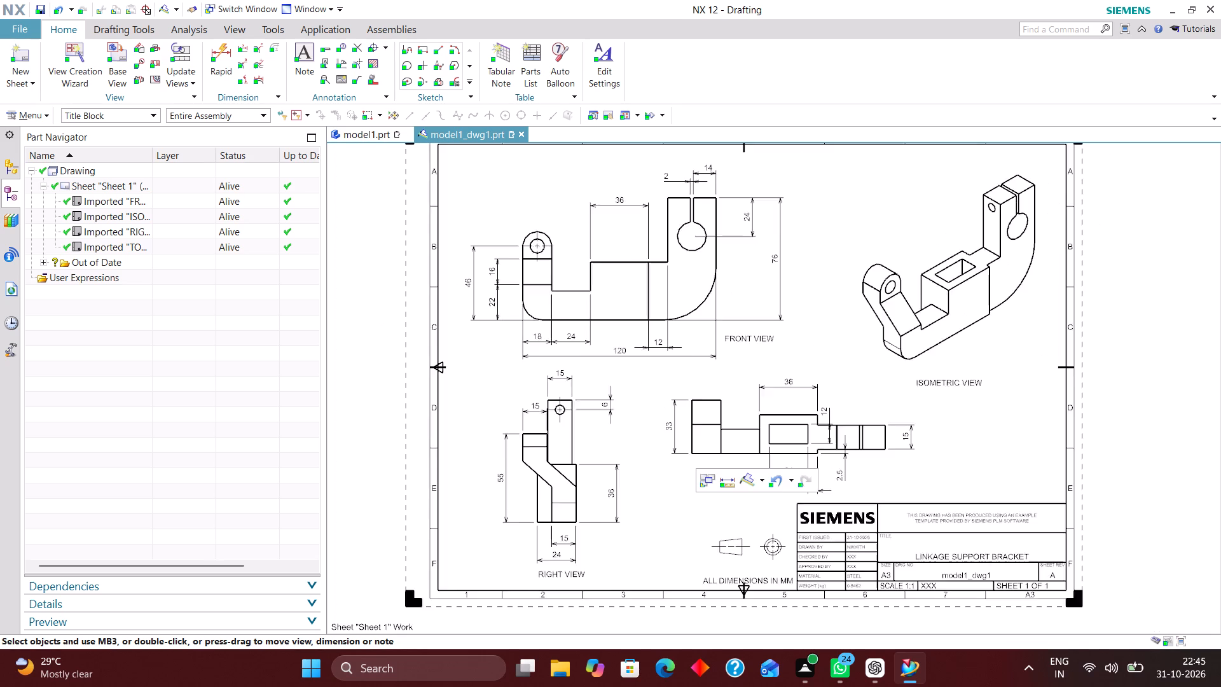
{"action": "scroll", "coordinate": [686, 508], "scroll_direction": "down", "scroll_amount": 1}
{"action": "scroll", "coordinate": [732, 497], "scroll_direction": "up", "scroll_amount": 1}
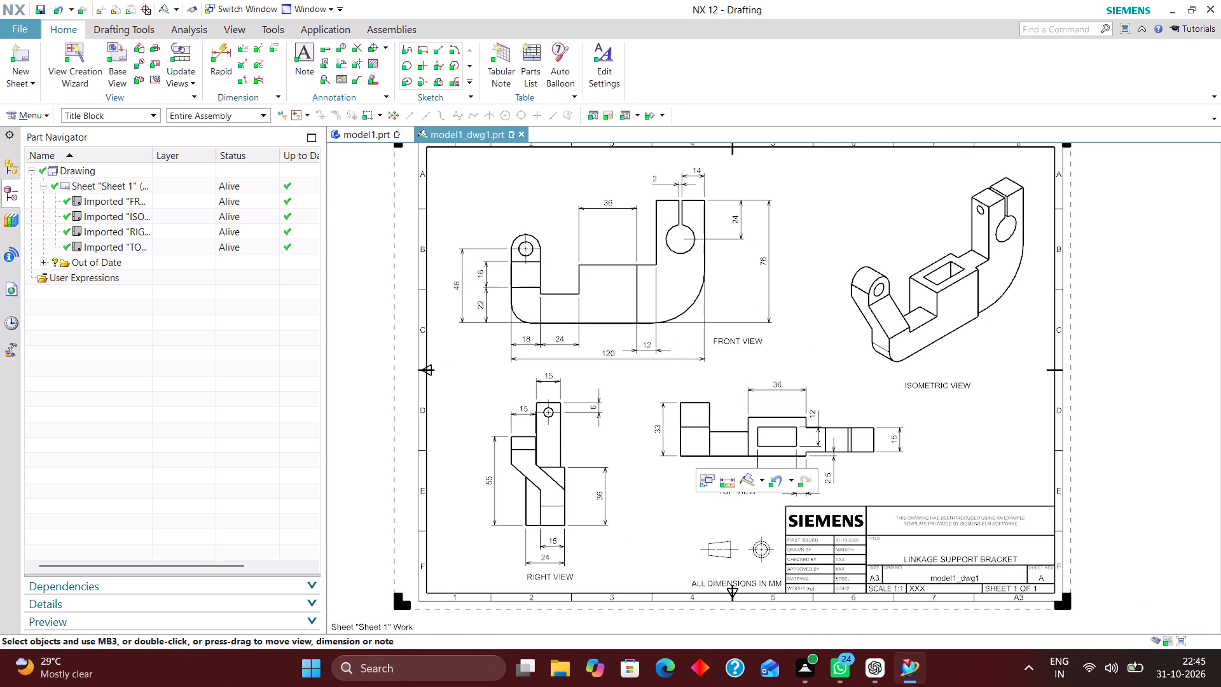
{"action": "right_click_drag", "start_coordinate": [869, 190], "coordinate": [843, 227]}
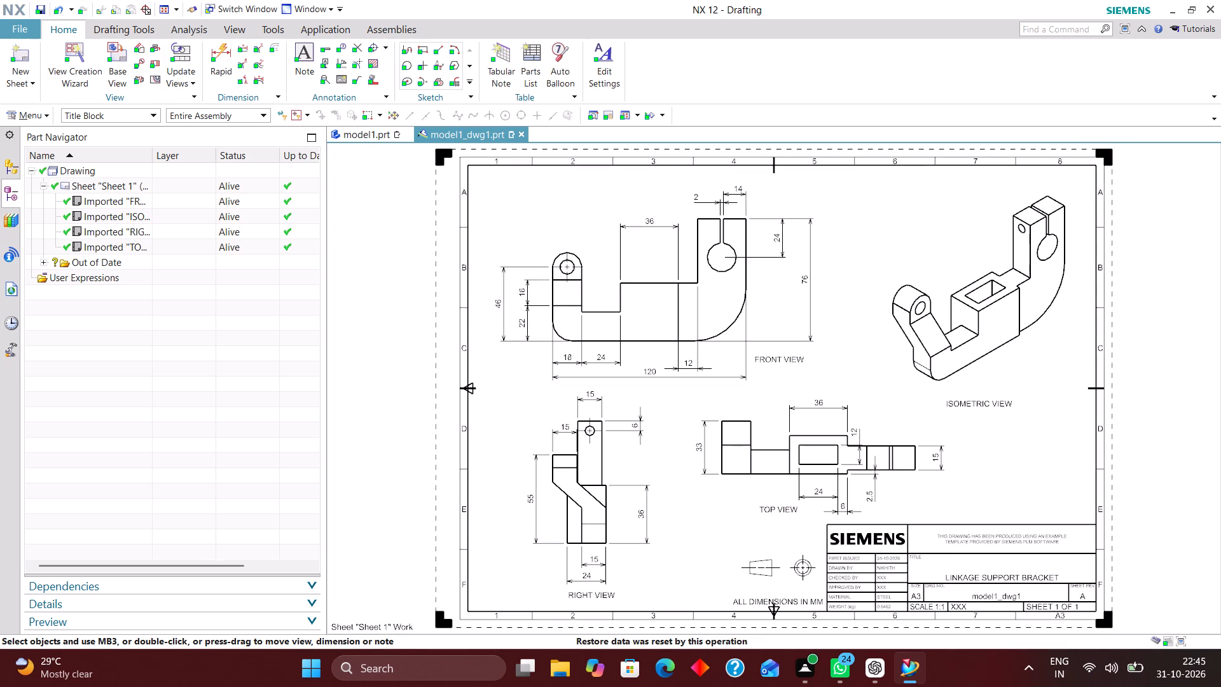